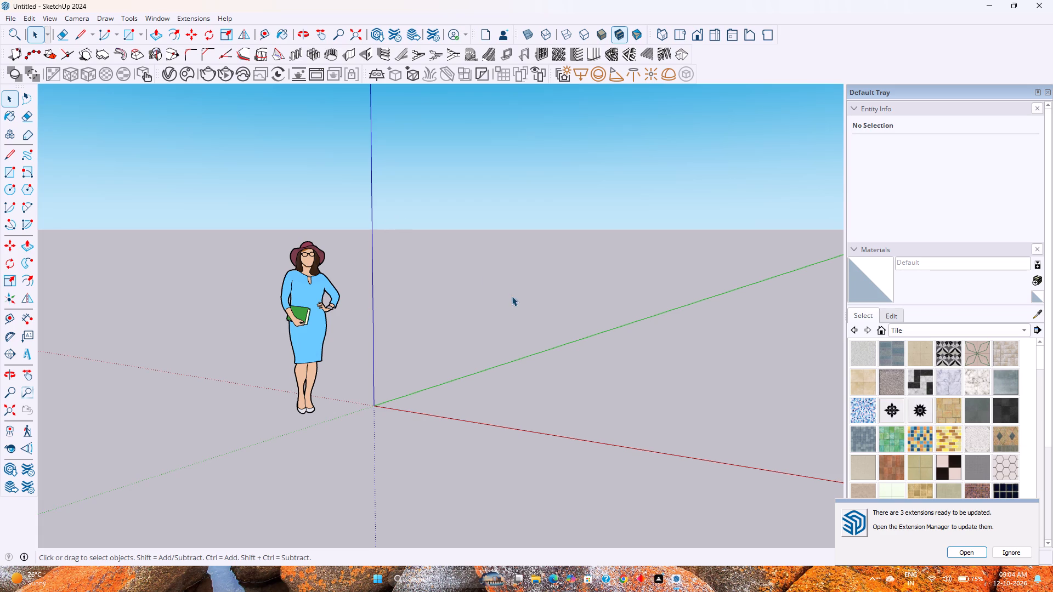
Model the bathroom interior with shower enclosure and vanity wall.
Delete the default scale figure standing near the origin.
scroll(513, 301, "down", 2)
middle_click_drag(520, 304, 588, 375)
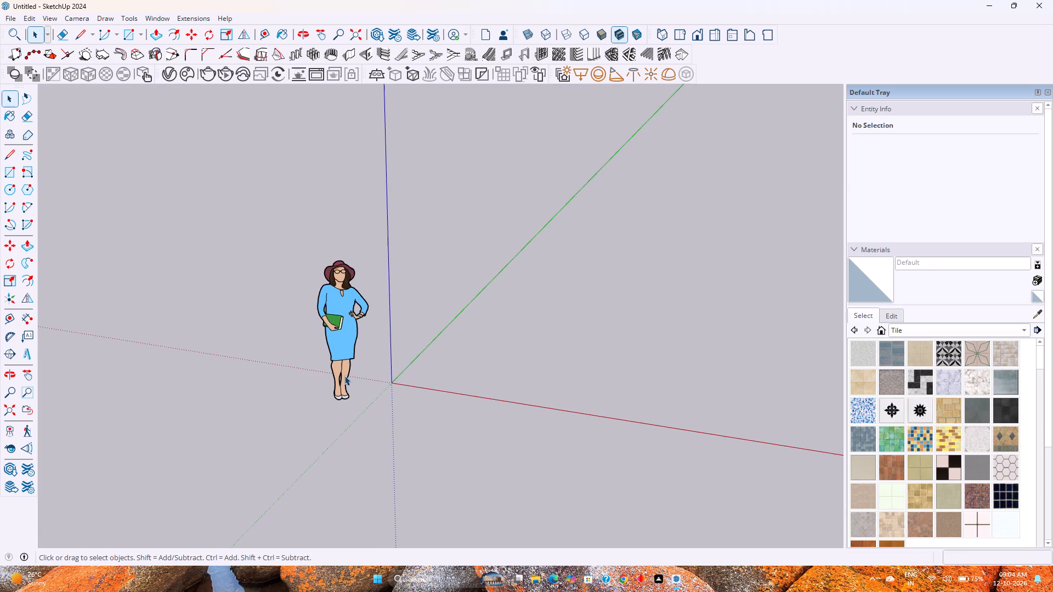
left_click(341, 375)
key("Delete")
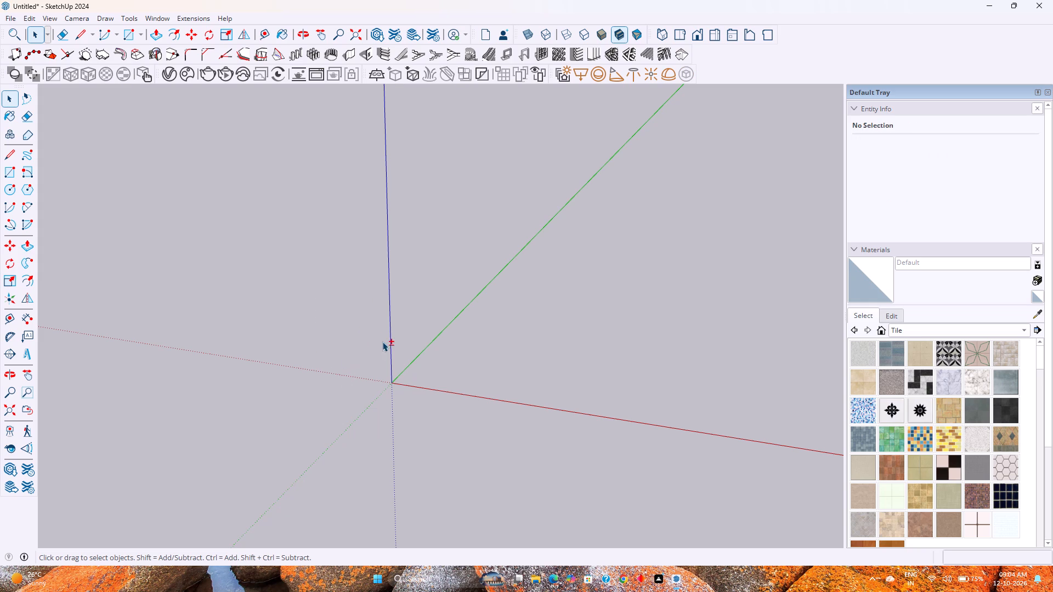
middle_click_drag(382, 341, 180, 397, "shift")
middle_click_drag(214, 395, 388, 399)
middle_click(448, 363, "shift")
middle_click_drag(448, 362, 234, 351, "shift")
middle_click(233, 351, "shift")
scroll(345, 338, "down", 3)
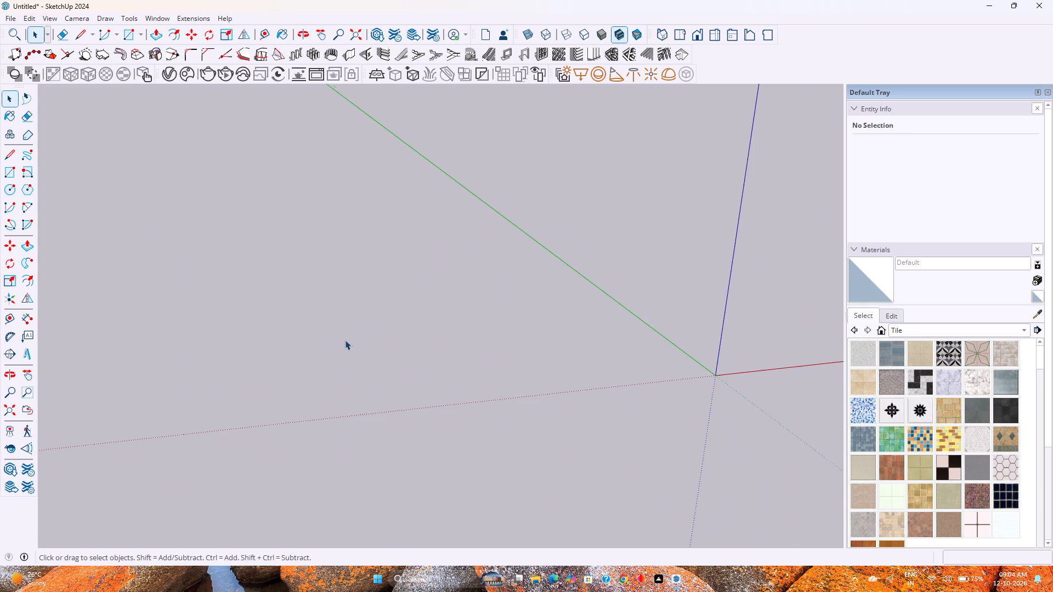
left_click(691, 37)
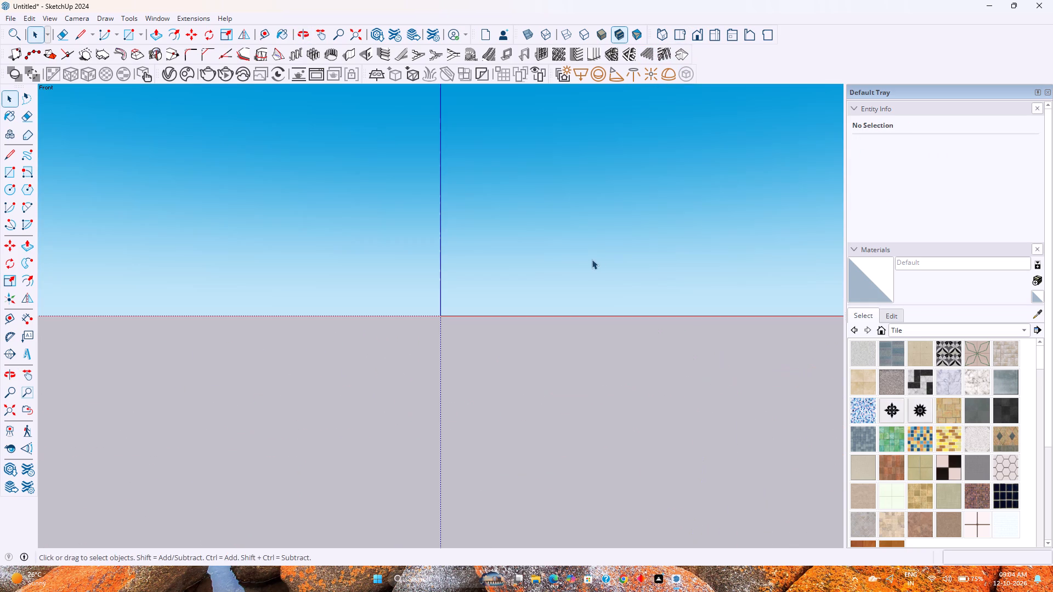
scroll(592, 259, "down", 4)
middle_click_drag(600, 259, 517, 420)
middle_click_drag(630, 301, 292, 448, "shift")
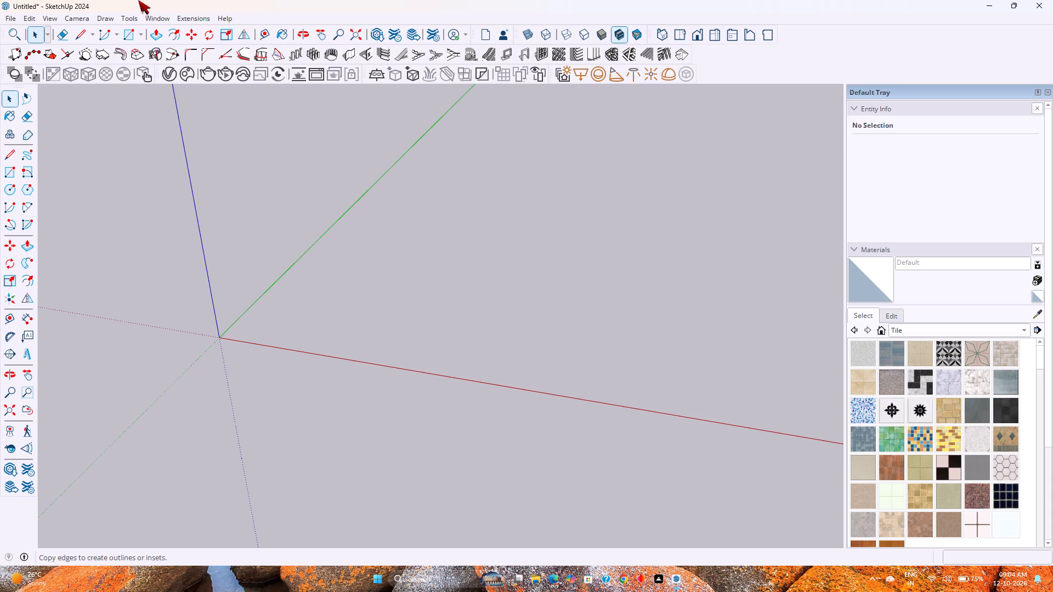
Draw a 6' by 10' rectangle flat on the ground plane, near the green axis.
left_click(133, 39)
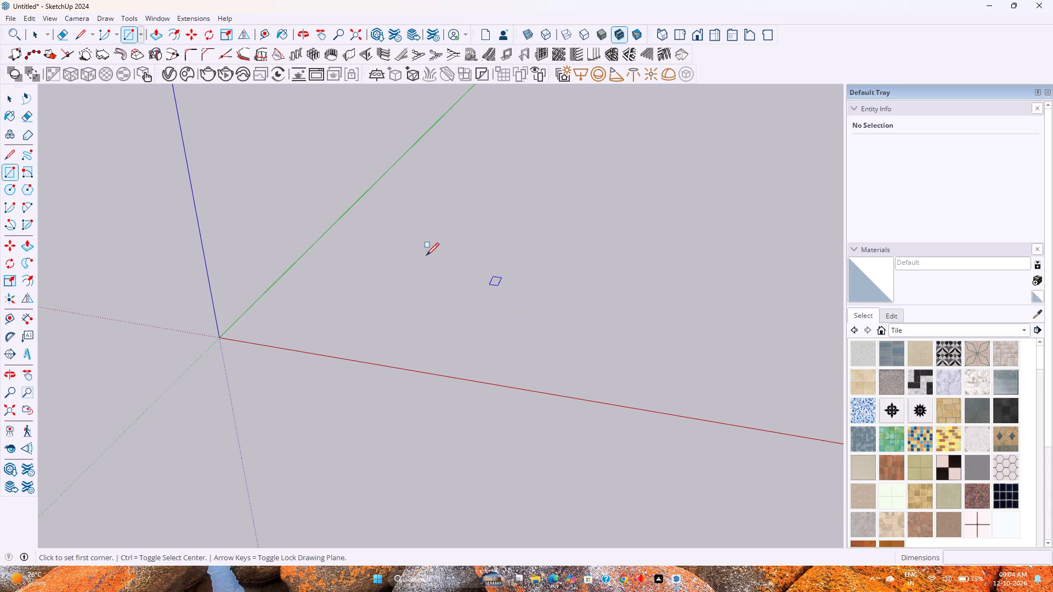
left_click(376, 237)
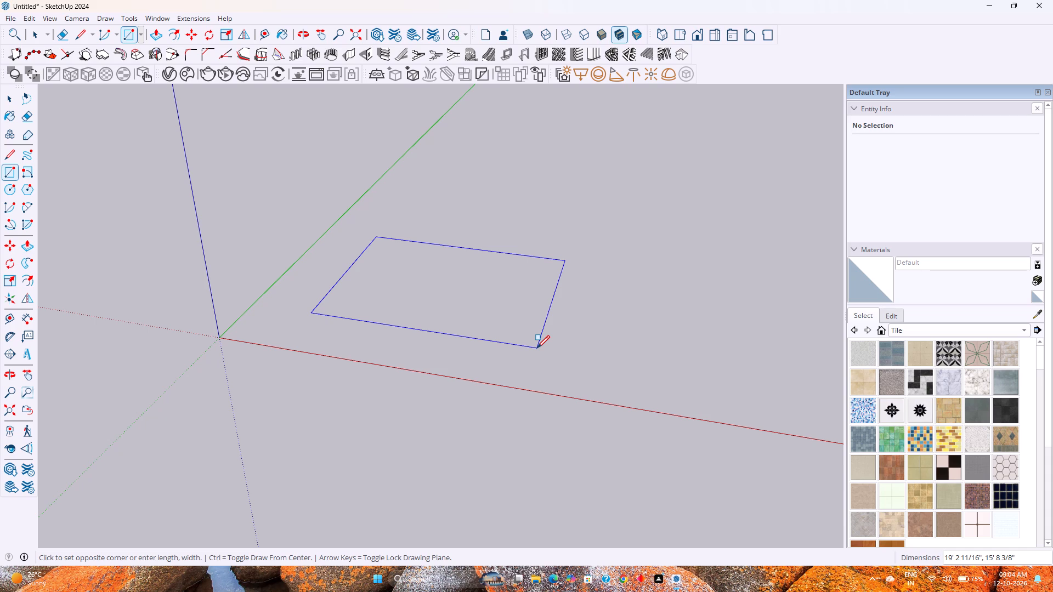
type("5'")
key("comma")
type("10")
key("BackSpace")
key("BackSpace")
key("BackSpace")
key("BackSpace")
key("BackSpace")
type("6'")
key("comma")
type("10")
key("apostrophe")
key("Return")
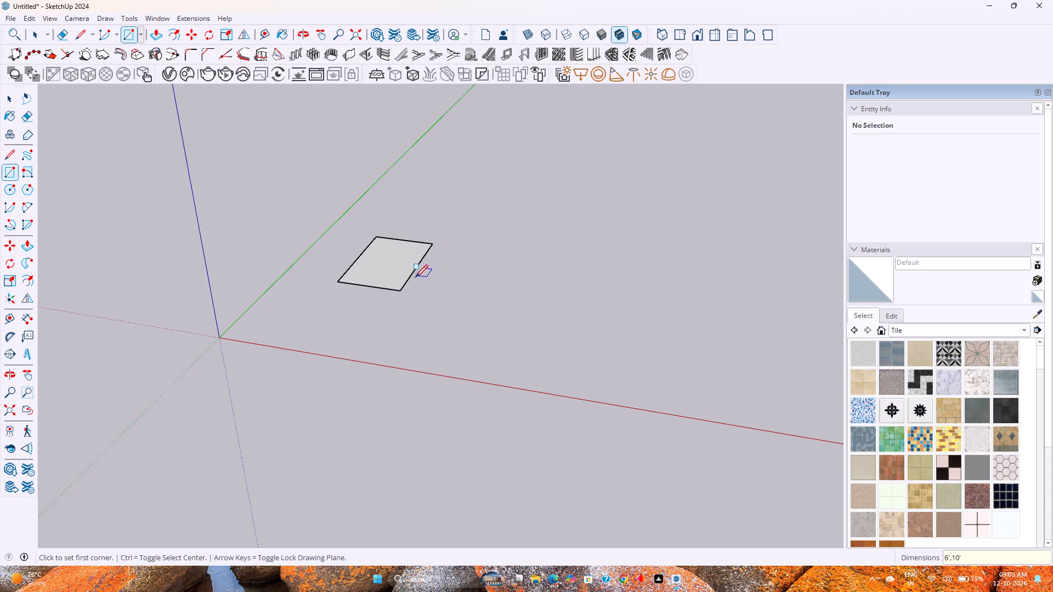
key("space")
Rotate the whole rectangle, face and edges, by 90 degrees about a point near its centre.
scroll(412, 276, "up", 3)
scroll(412, 276, "up", 1, "shift")
middle_click_drag(412, 276, 475, 437, "shift")
left_click(467, 429)
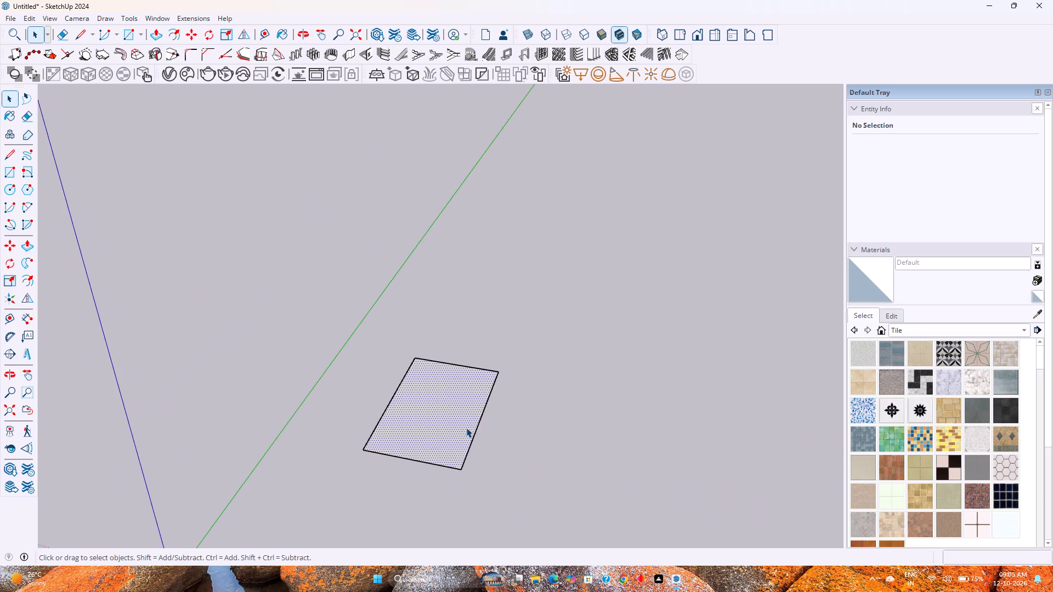
double_click(431, 418)
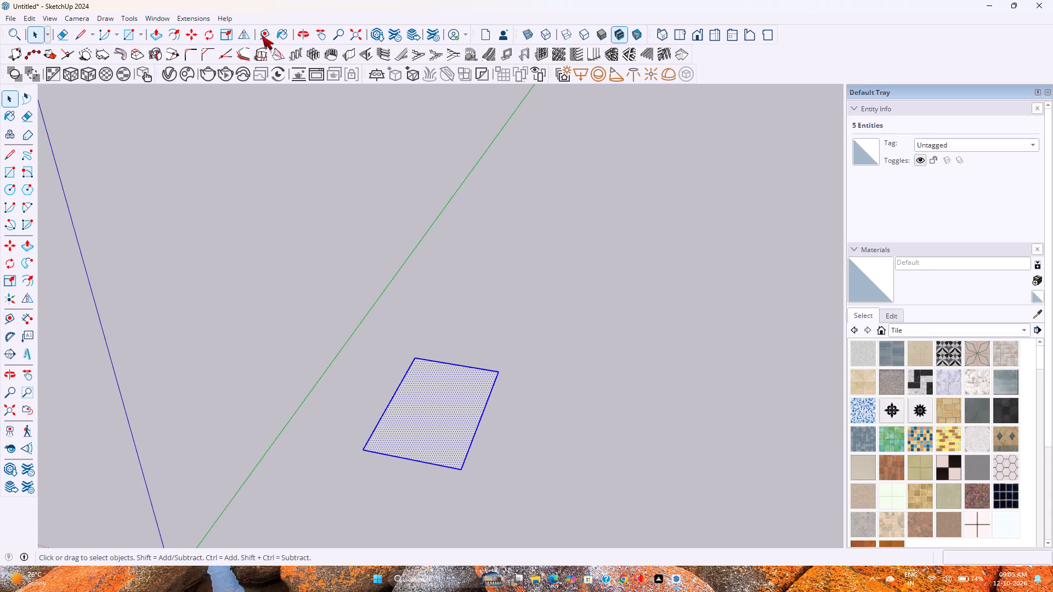
left_click(202, 32)
left_click(436, 409)
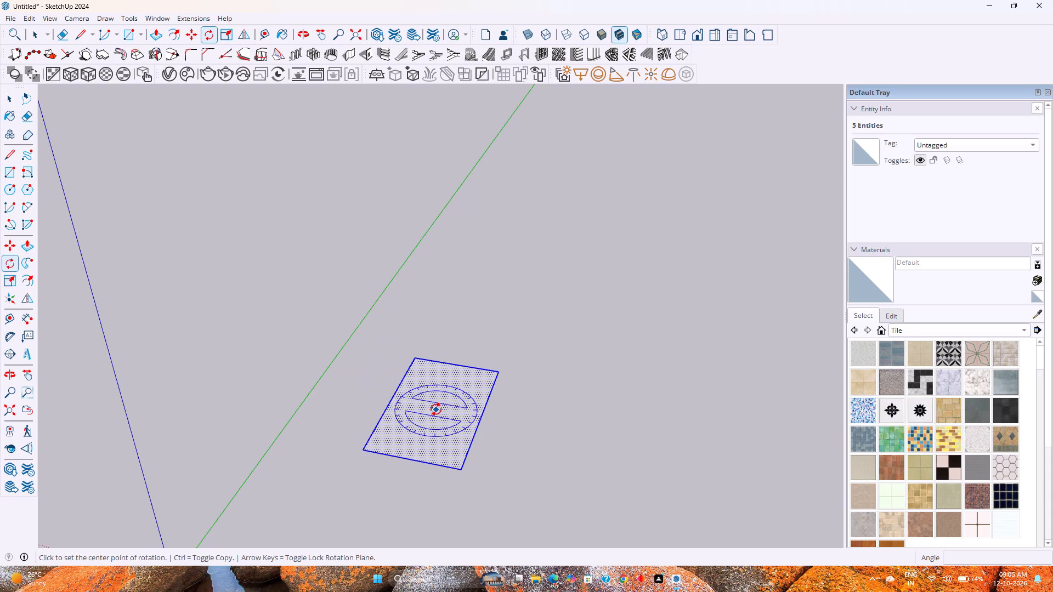
left_click(454, 362)
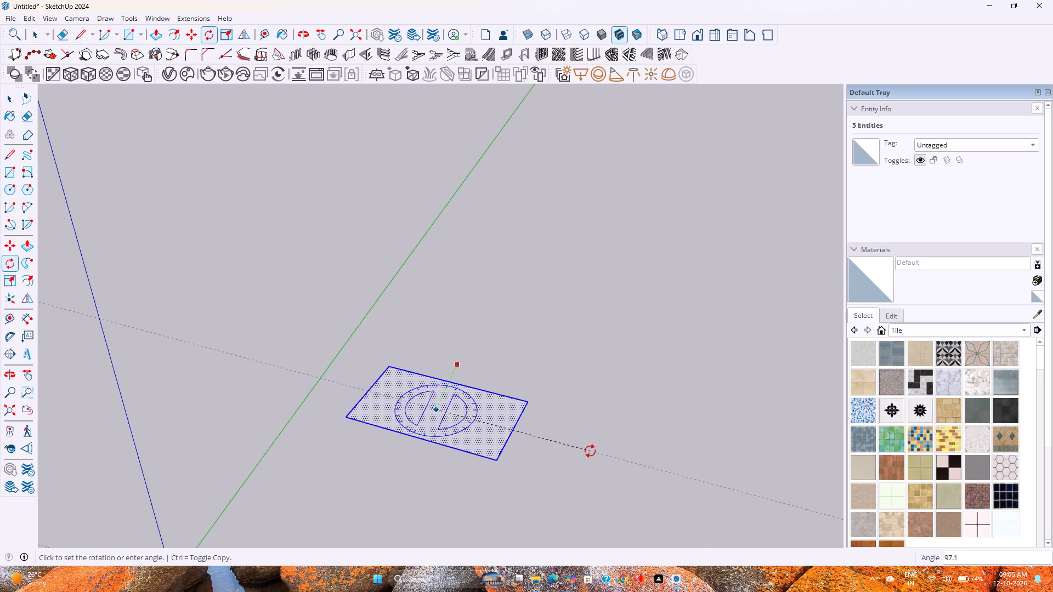
type("90")
key("Return")
key("space")
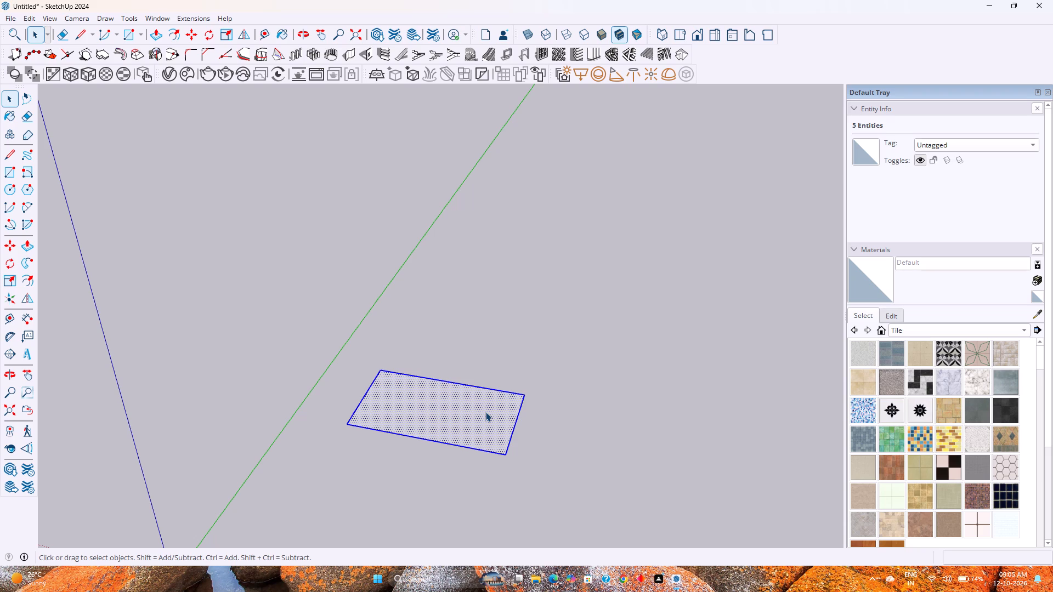
Make the rectangle's face and its edges into a group.
double_click(428, 409)
scroll(429, 412, "up", 1)
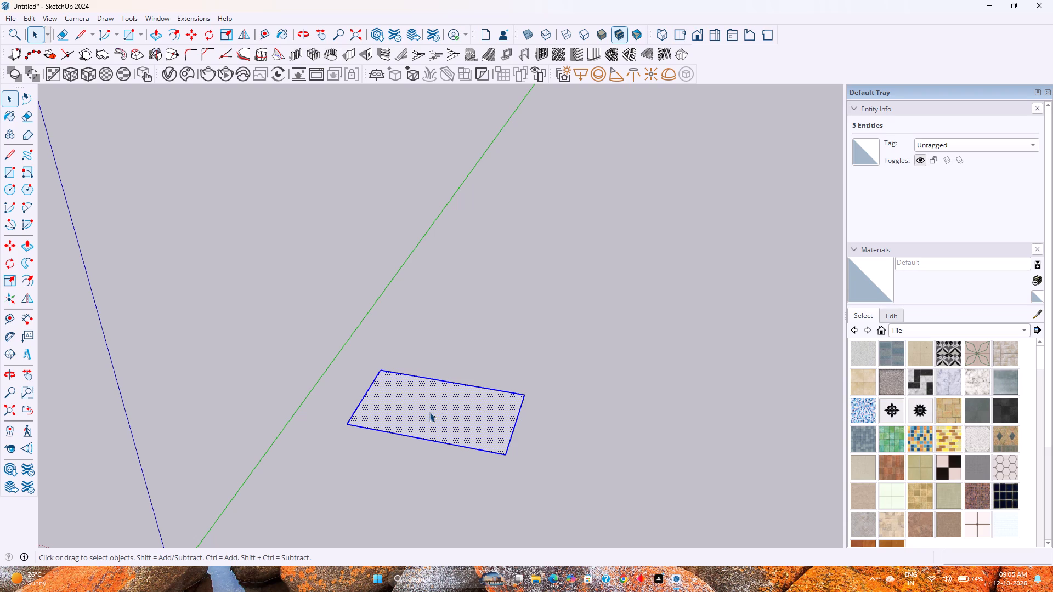
scroll(429, 412, "up", 3)
right_click(429, 412)
left_click(518, 230)
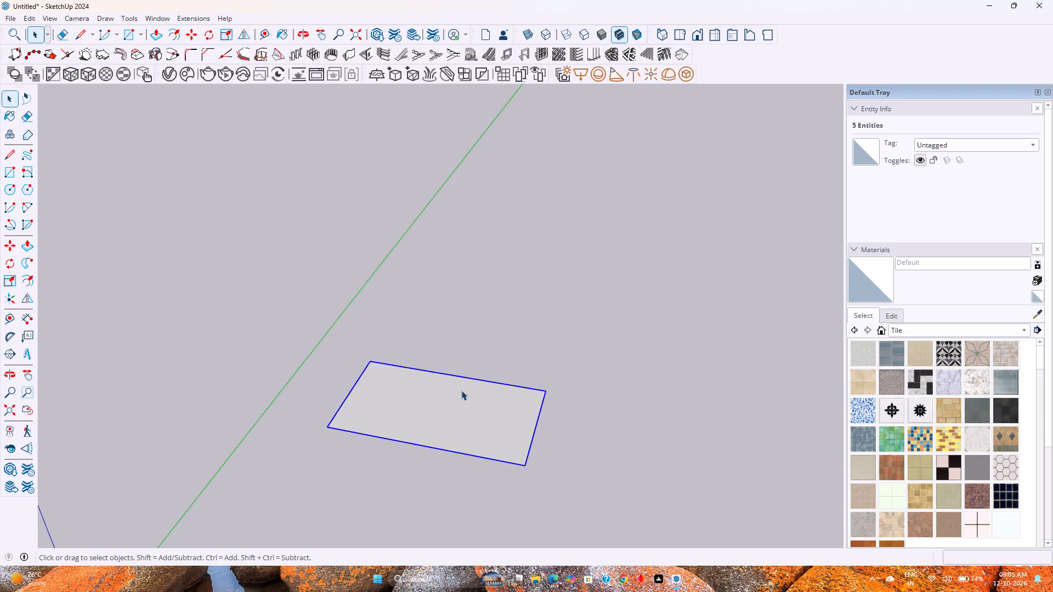
Inside the group, offset the rectangle's face outward by 6".
double_click(465, 391)
scroll(465, 391, "up", 4)
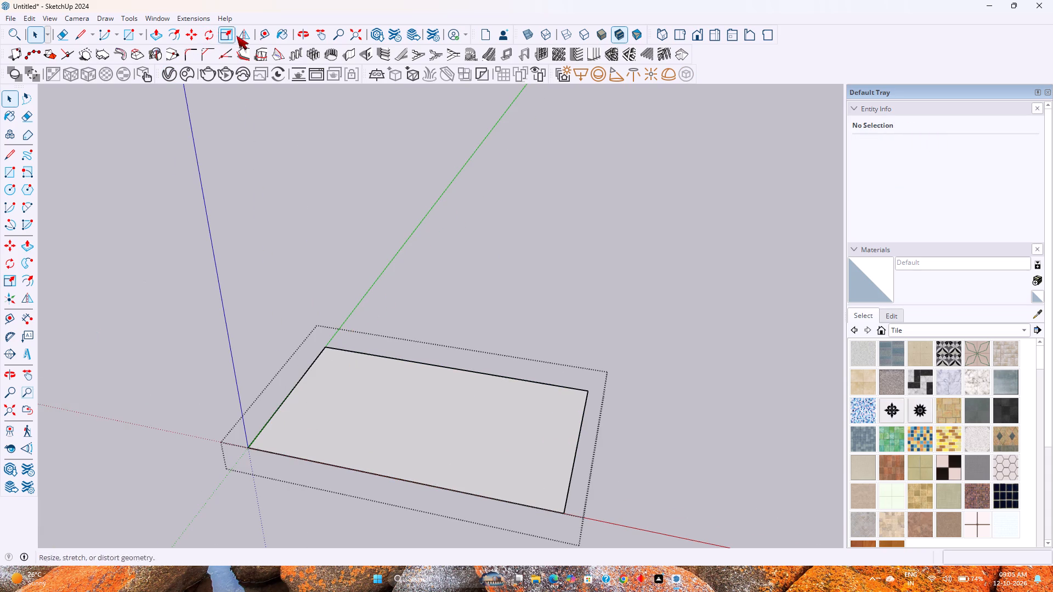
left_click(173, 35)
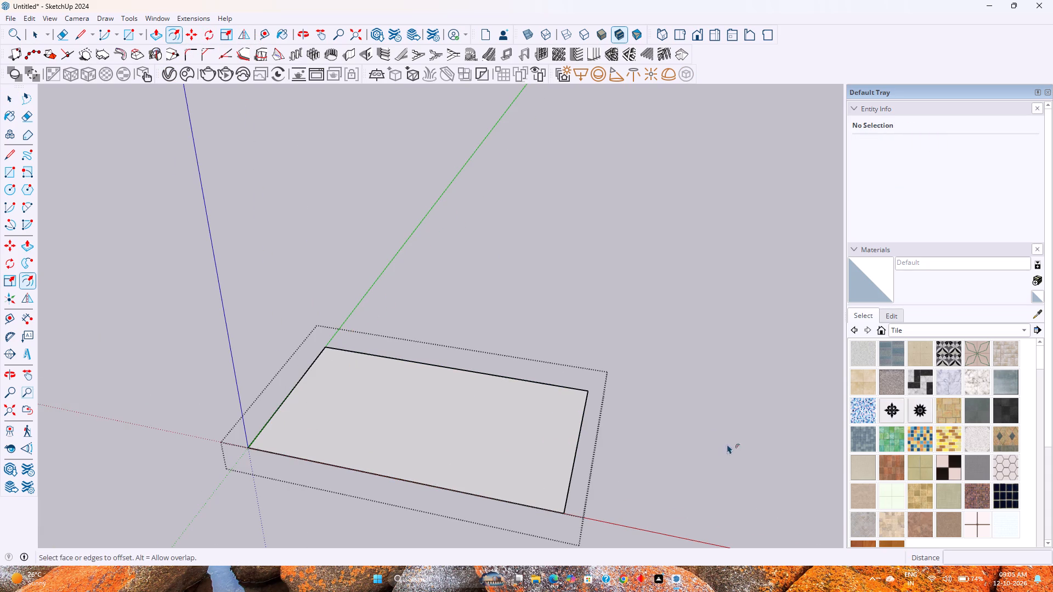
left_click(522, 388)
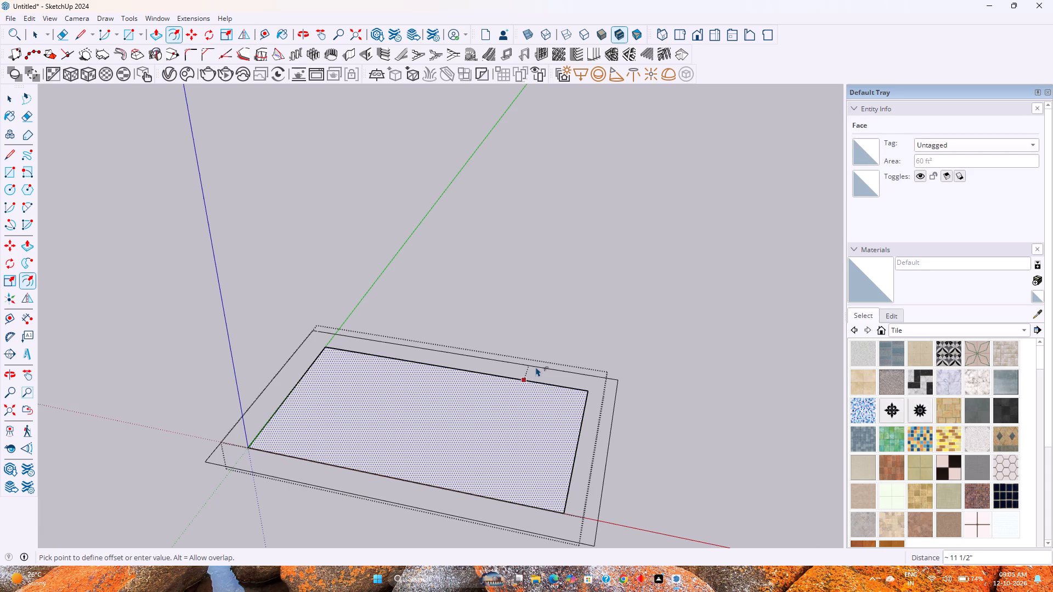
key("6")
key("Return")
key("space")
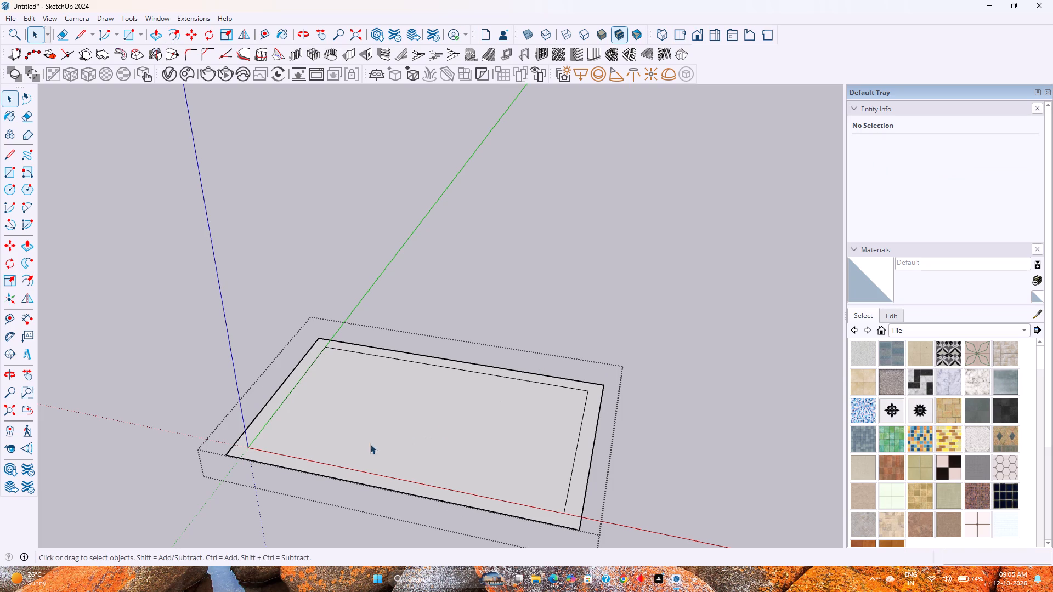
Draw 6" lines from the inner rectangle's two front corners outward to the outer side edges, parallel to the red axis.
left_click(74, 38)
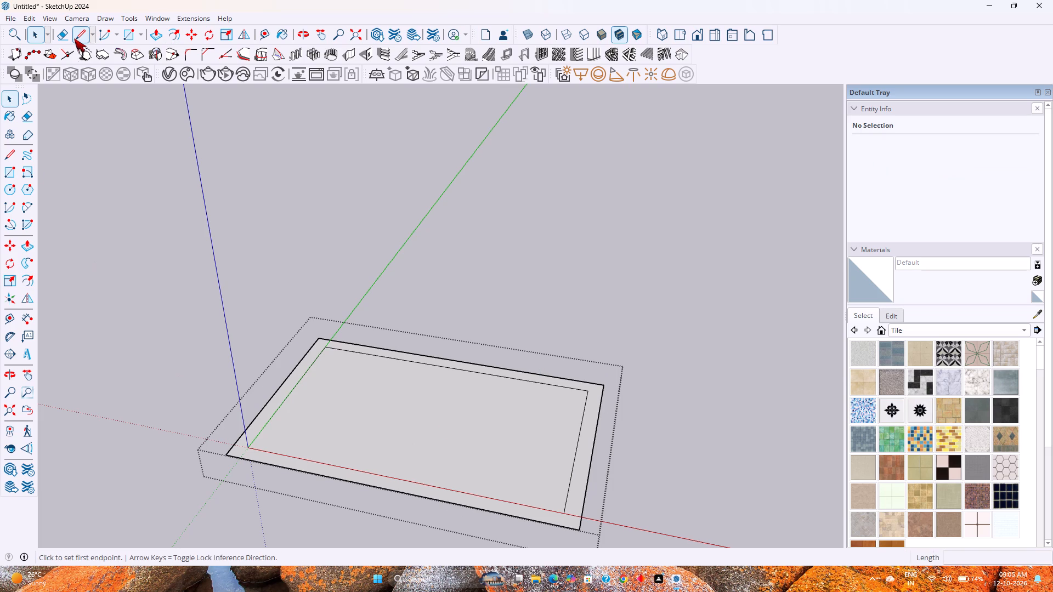
left_click(251, 446)
left_click(236, 441)
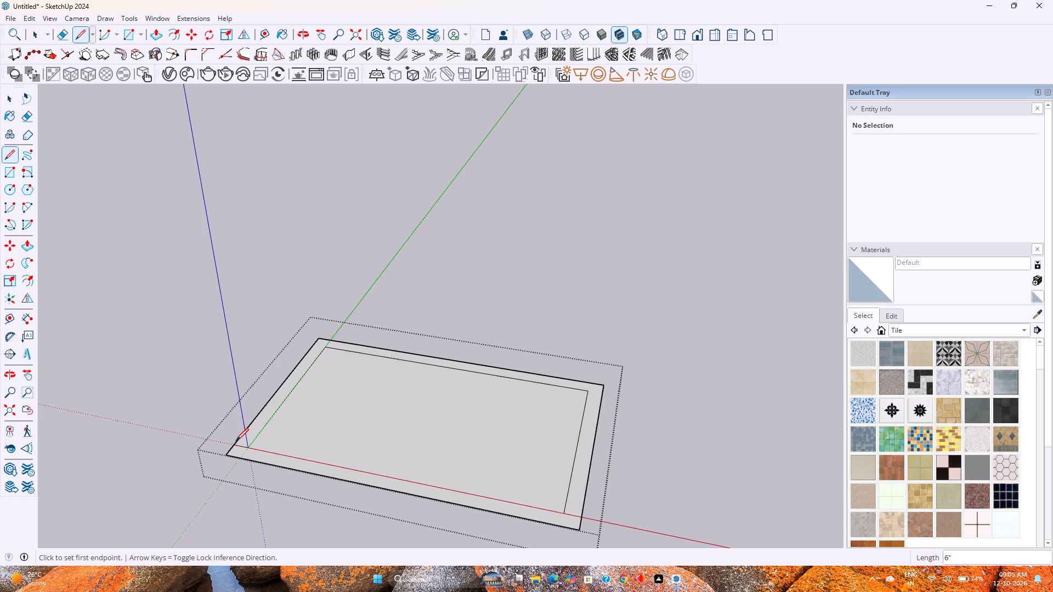
left_click(565, 513)
left_click(585, 518)
key("space")
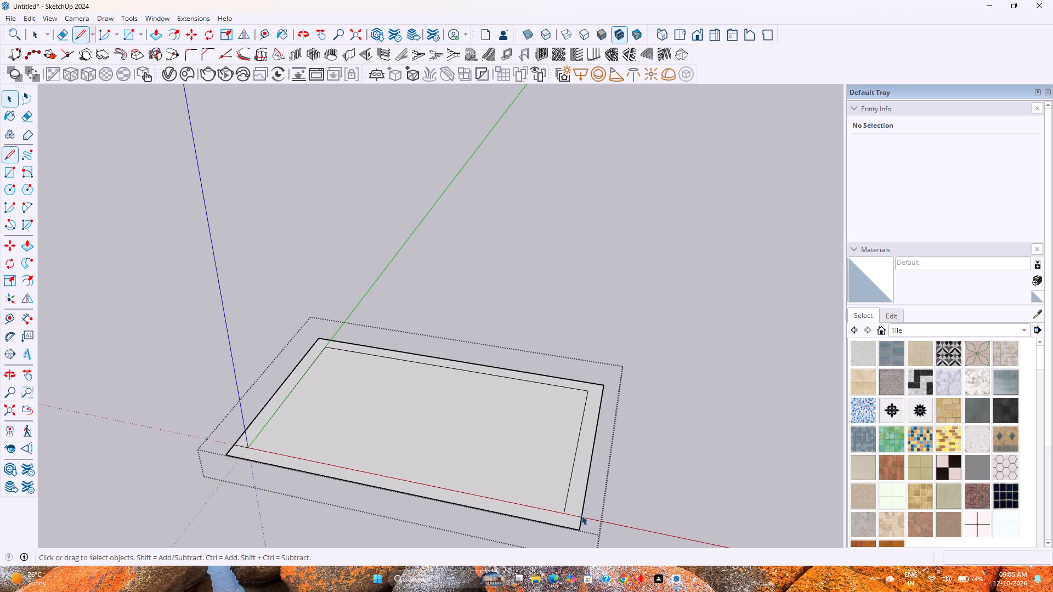
Erase the outer rectangle's front edge and its two leftover side stubs, leaving the border on three sides, and close the group.
key("e")
left_click_drag(499, 521, 498, 511)
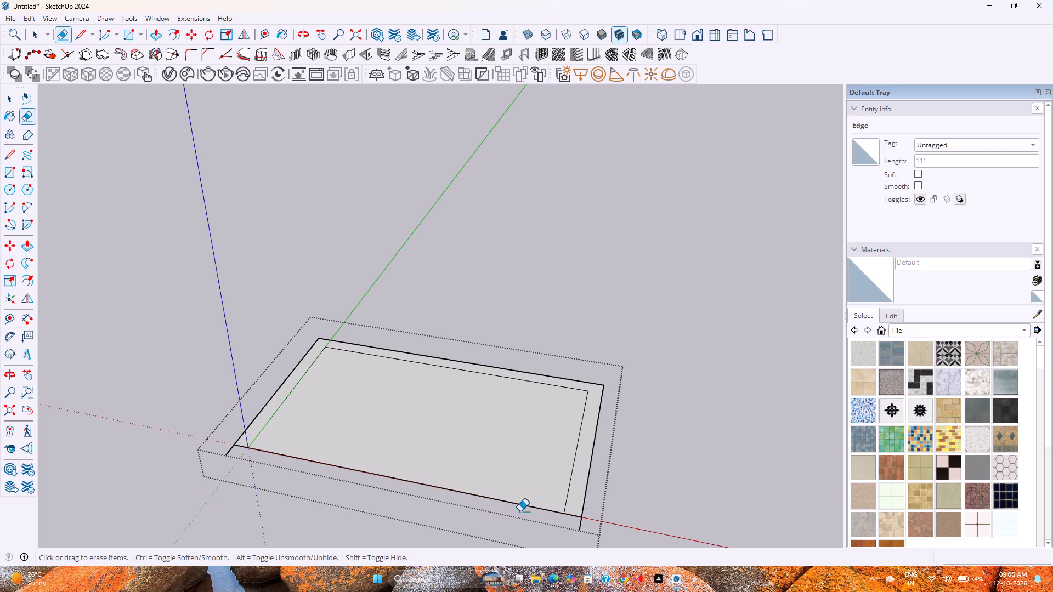
left_click_drag(586, 528, 576, 521)
left_click_drag(245, 458, 241, 457)
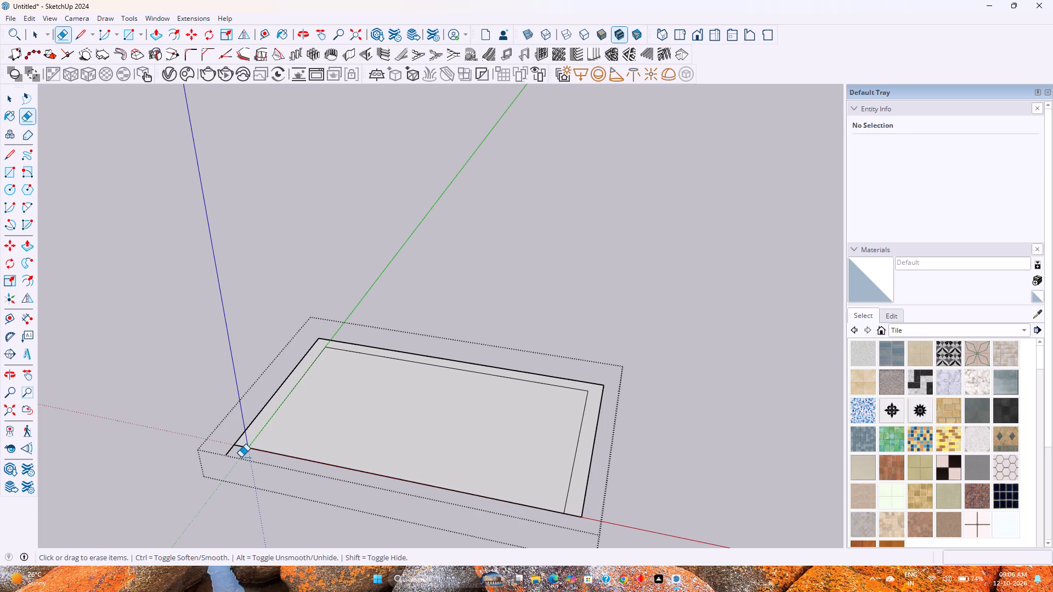
left_click_drag(241, 457, 231, 452)
key("Escape")
key("space")
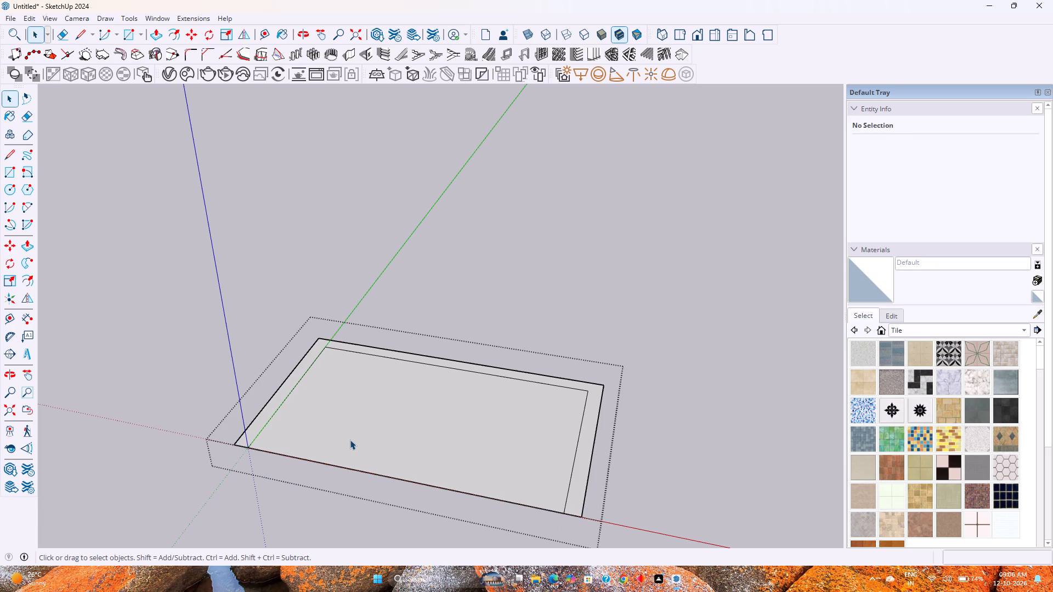
left_click(352, 438)
key("Escape")
Move the whole floor outline group forward along the green axis, closer to the red axis.
left_click(360, 431)
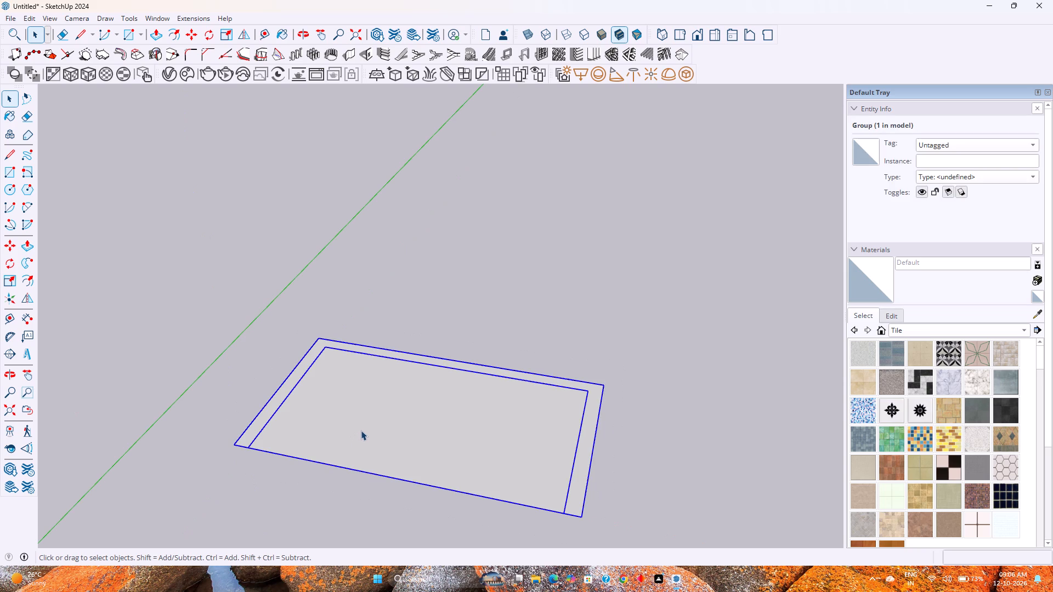
scroll(361, 428, "down", 16)
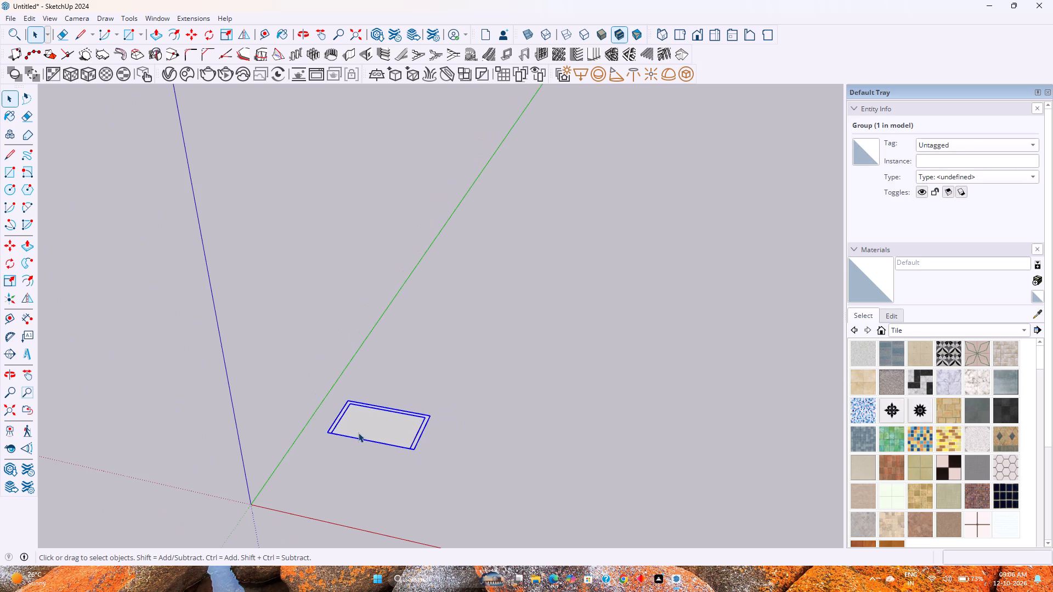
key("m")
left_click(415, 451)
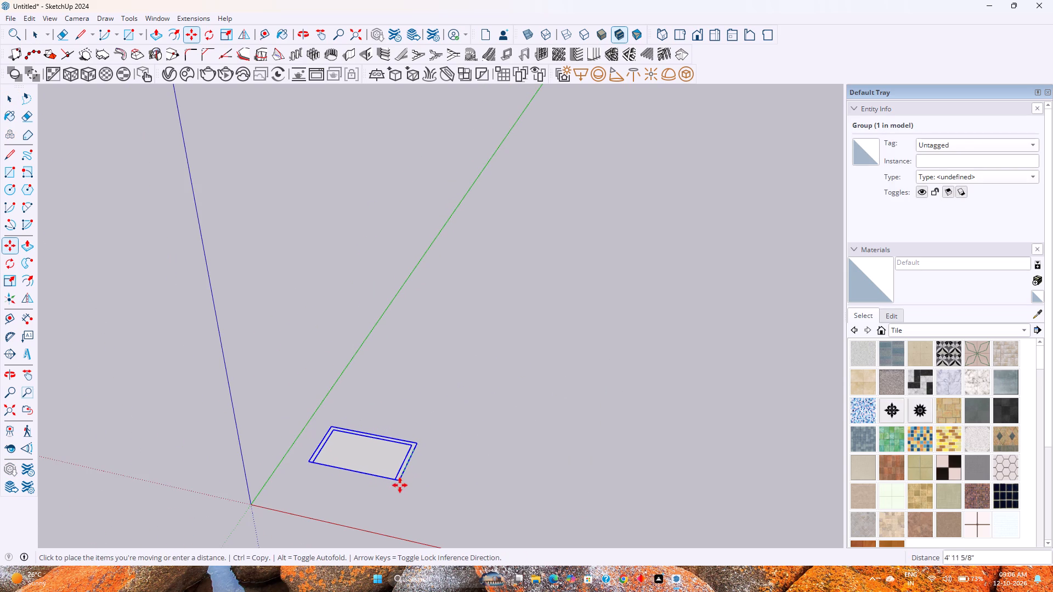
left_click(392, 502)
key("space")
Inside the group, select all of the floor and border geometry and move it about 3' 1 1/2" along the red axis.
double_click(381, 476)
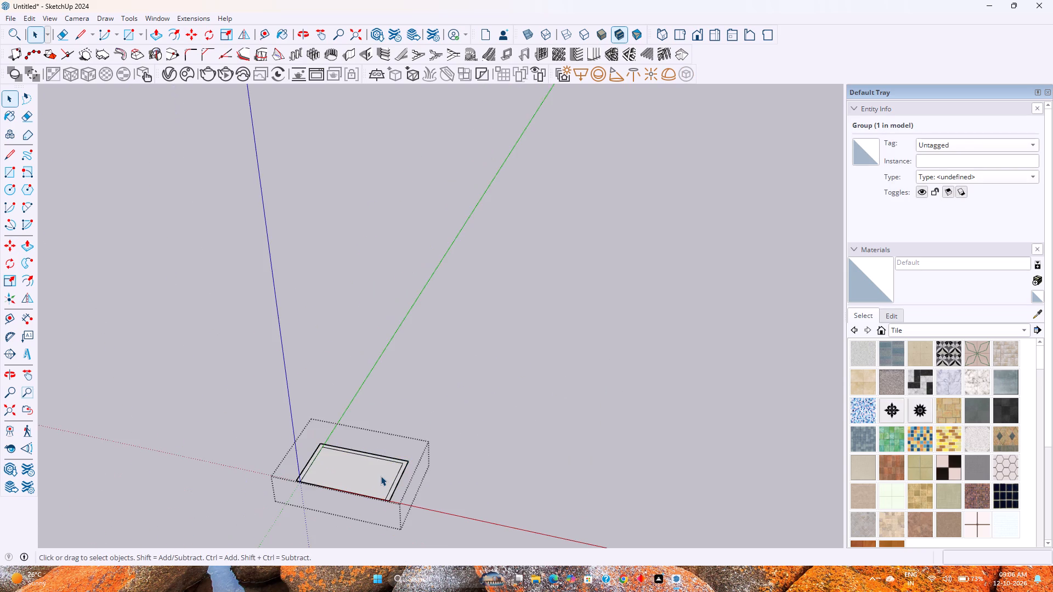
scroll(378, 475, "up", 7)
middle_click_drag(378, 474, 502, 377)
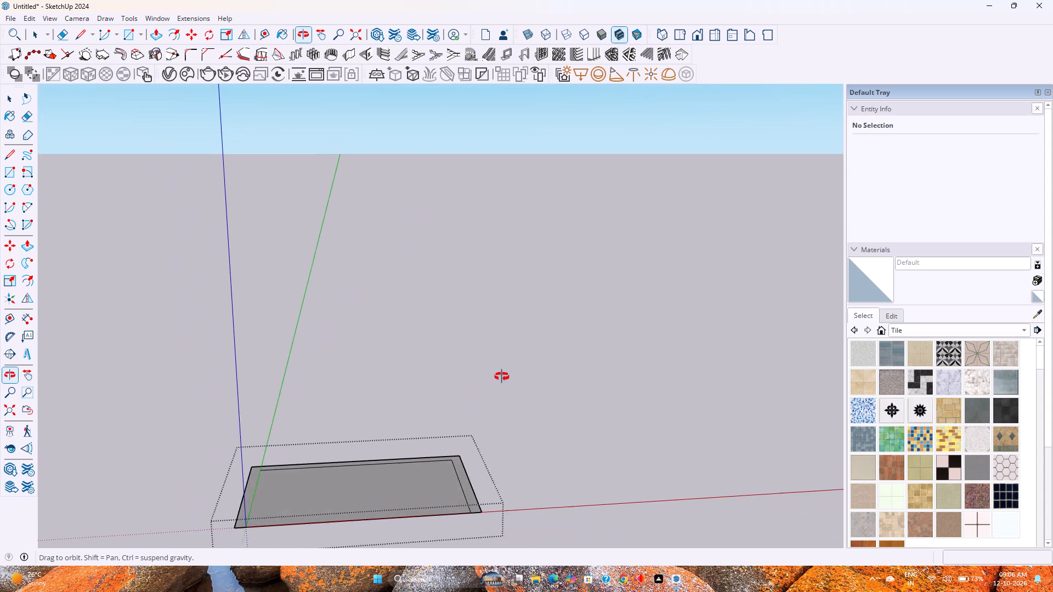
middle_click_drag(502, 377, 497, 380)
scroll(471, 424, "down", 2)
middle_click_drag(488, 417, 455, 520)
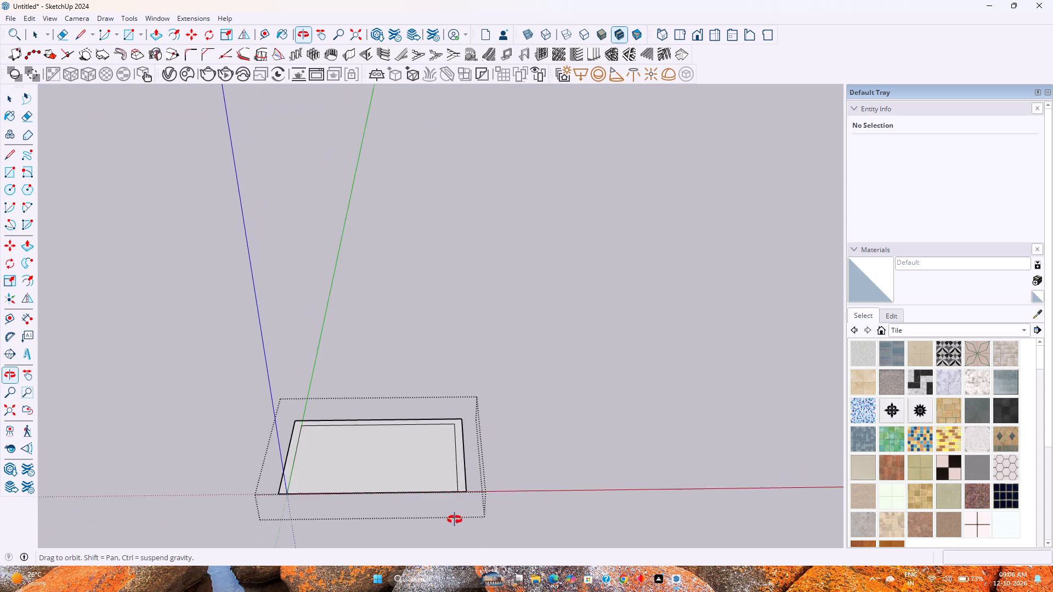
middle_click_drag(455, 520, 446, 519)
scroll(438, 426, "up", 4)
left_click(434, 451)
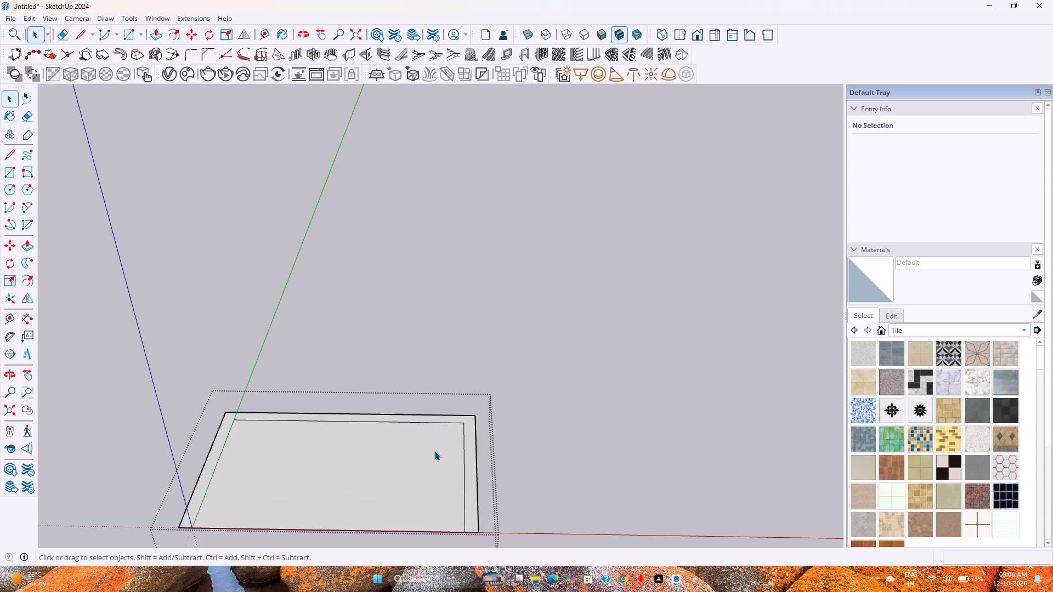
triple_click(434, 451)
key("m")
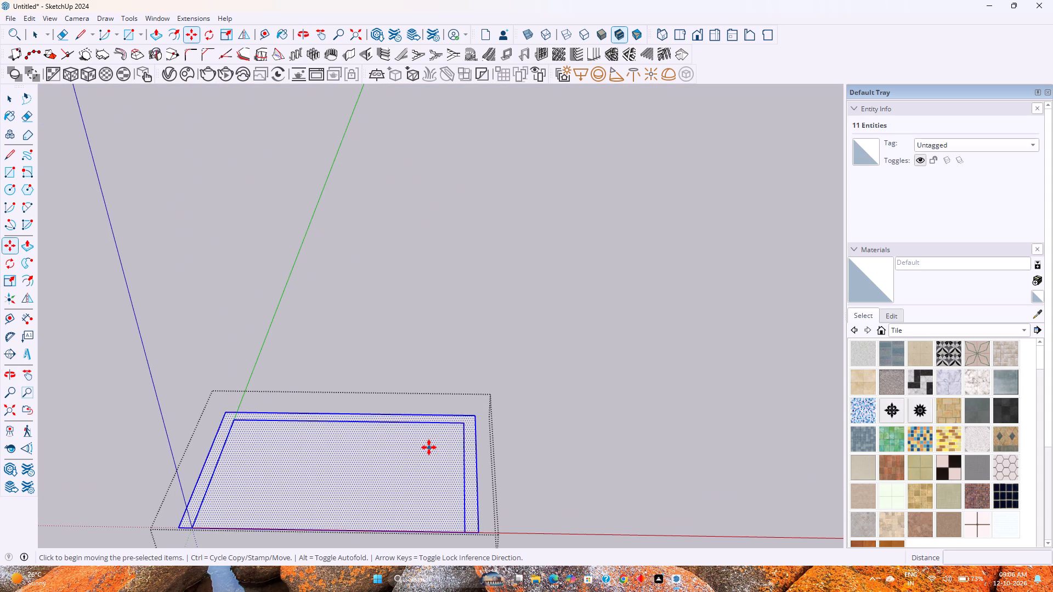
key("Return")
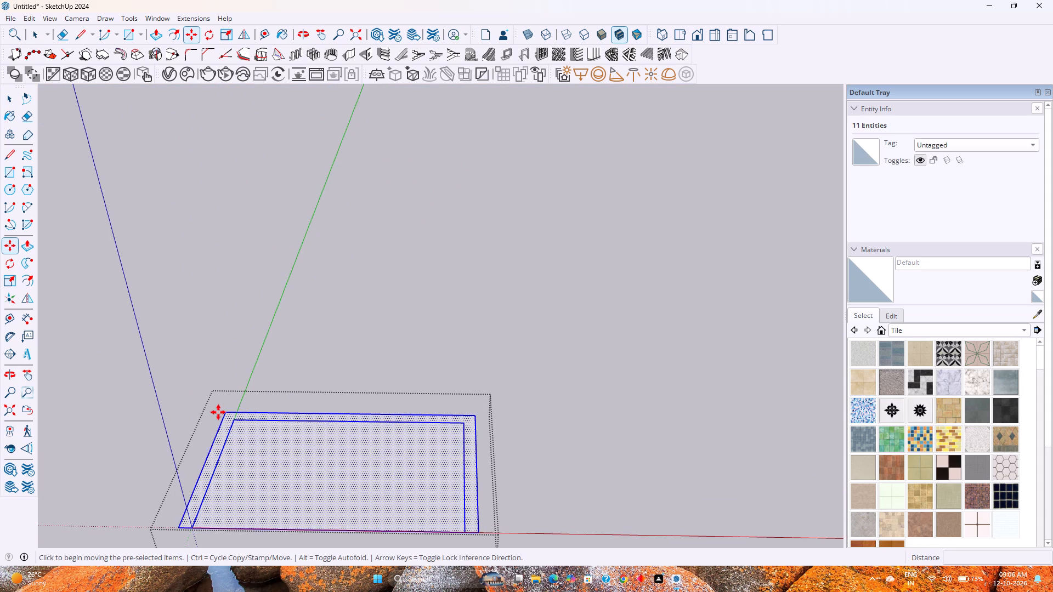
left_click(223, 411)
left_click(296, 413)
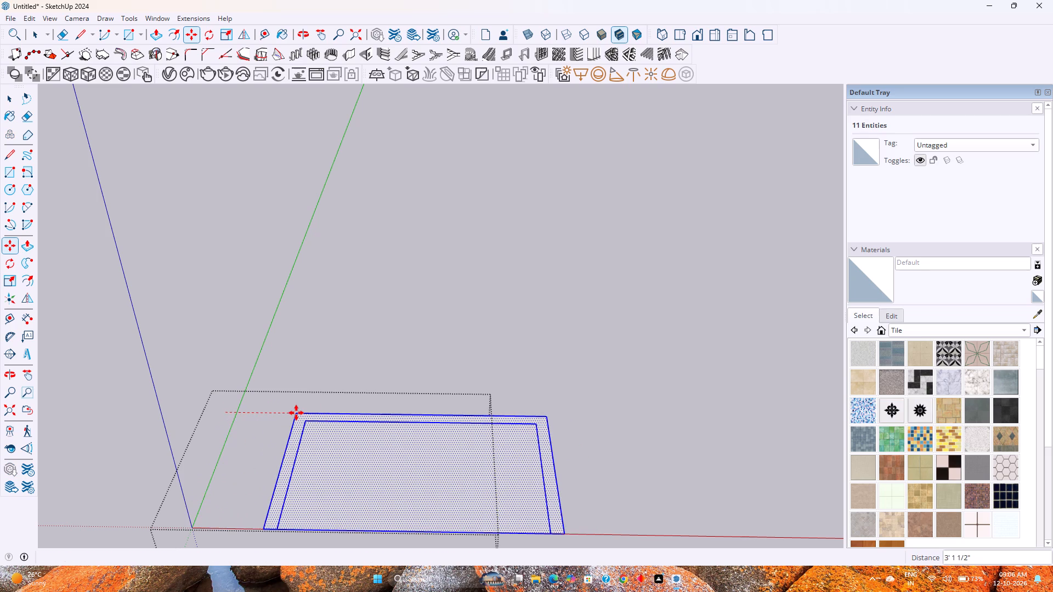
key("space")
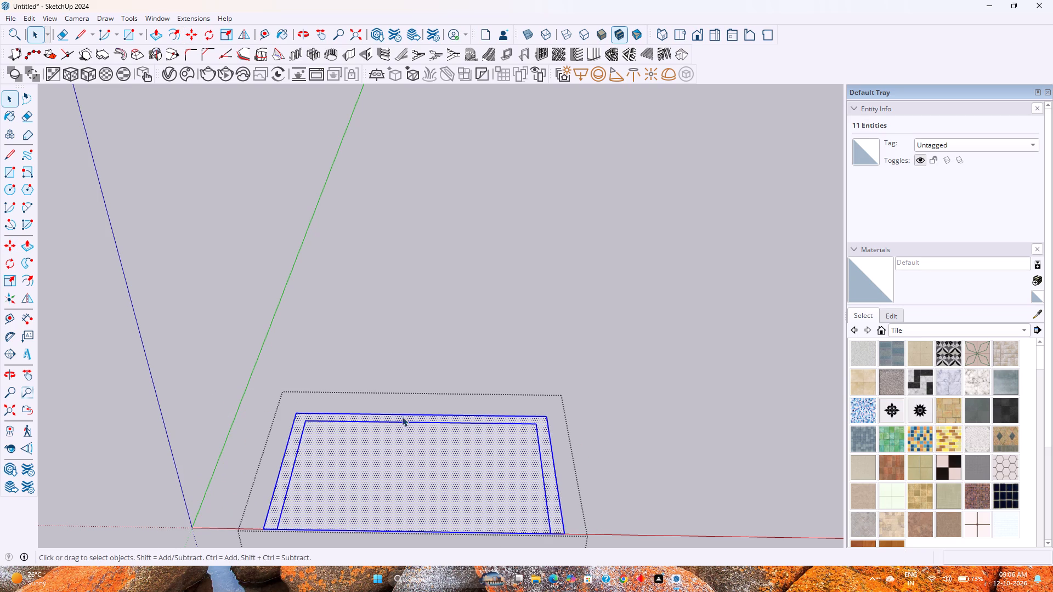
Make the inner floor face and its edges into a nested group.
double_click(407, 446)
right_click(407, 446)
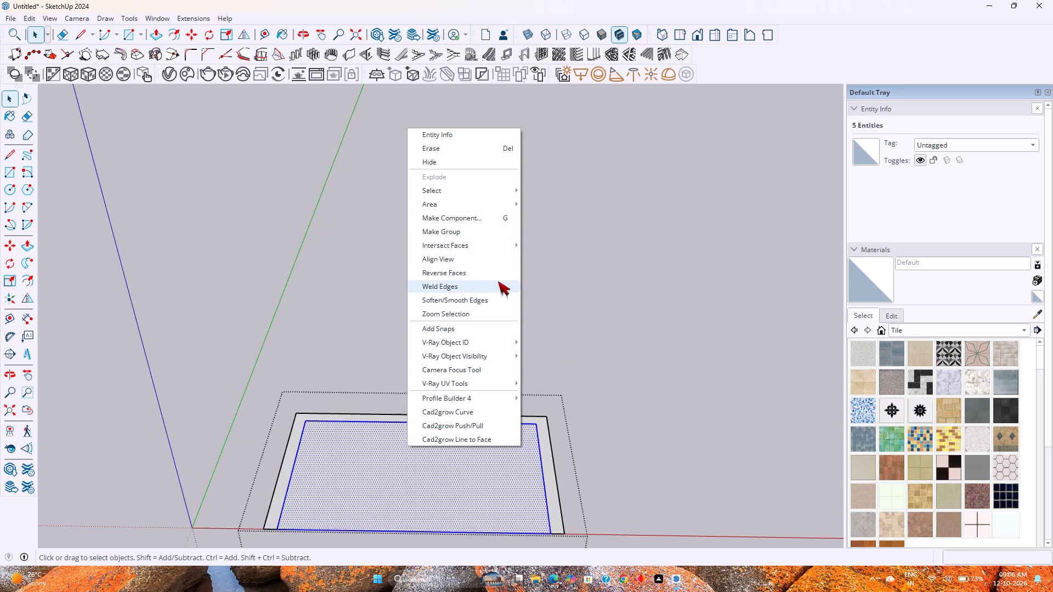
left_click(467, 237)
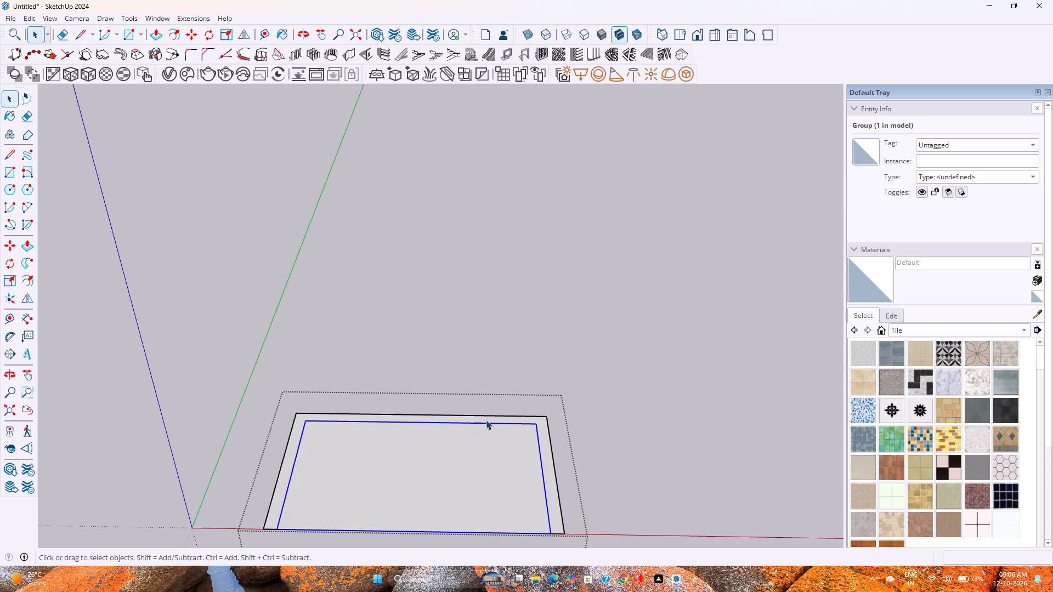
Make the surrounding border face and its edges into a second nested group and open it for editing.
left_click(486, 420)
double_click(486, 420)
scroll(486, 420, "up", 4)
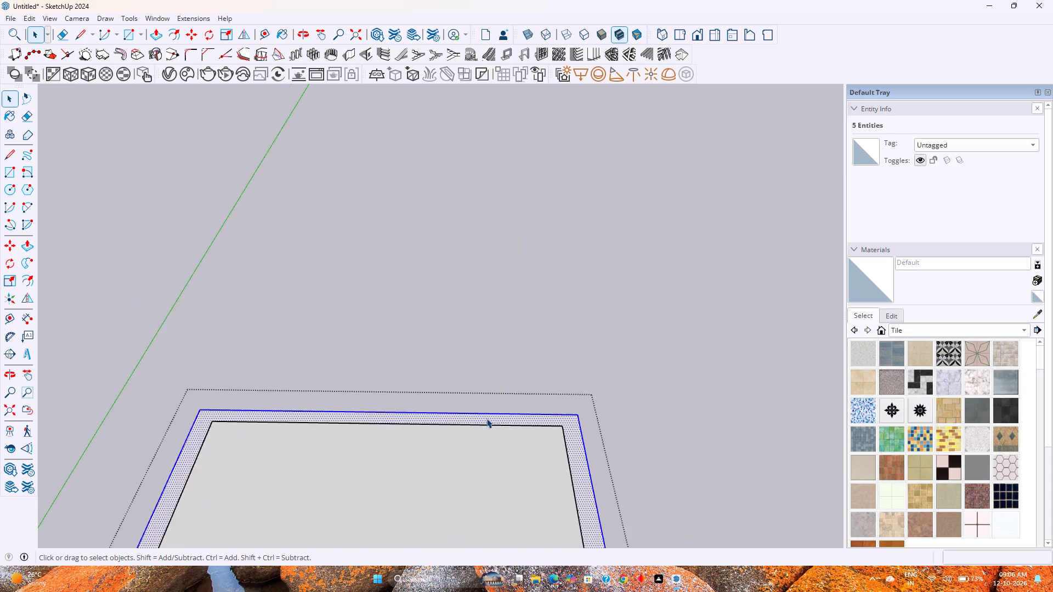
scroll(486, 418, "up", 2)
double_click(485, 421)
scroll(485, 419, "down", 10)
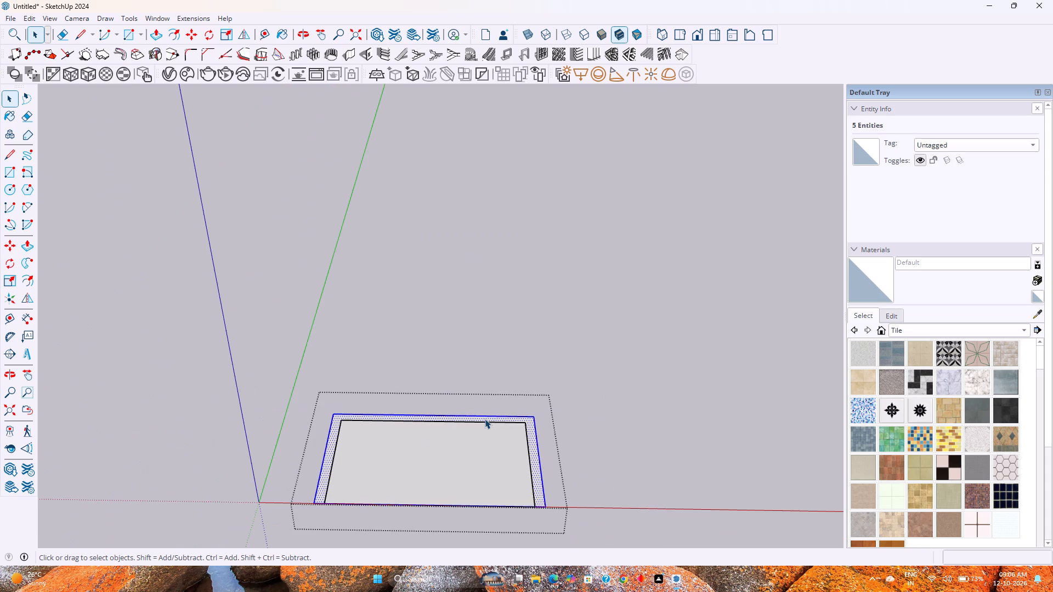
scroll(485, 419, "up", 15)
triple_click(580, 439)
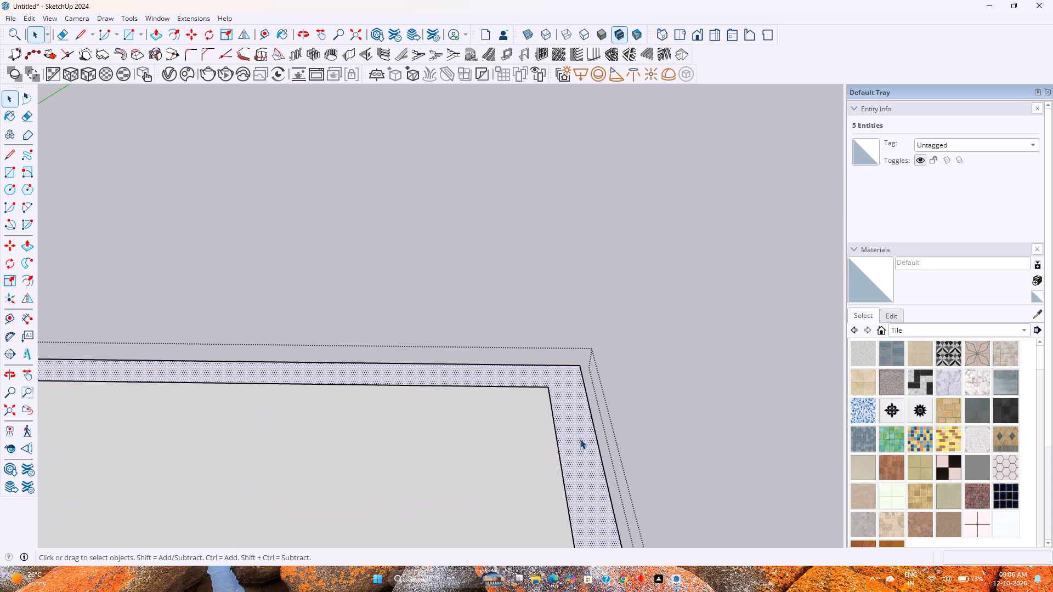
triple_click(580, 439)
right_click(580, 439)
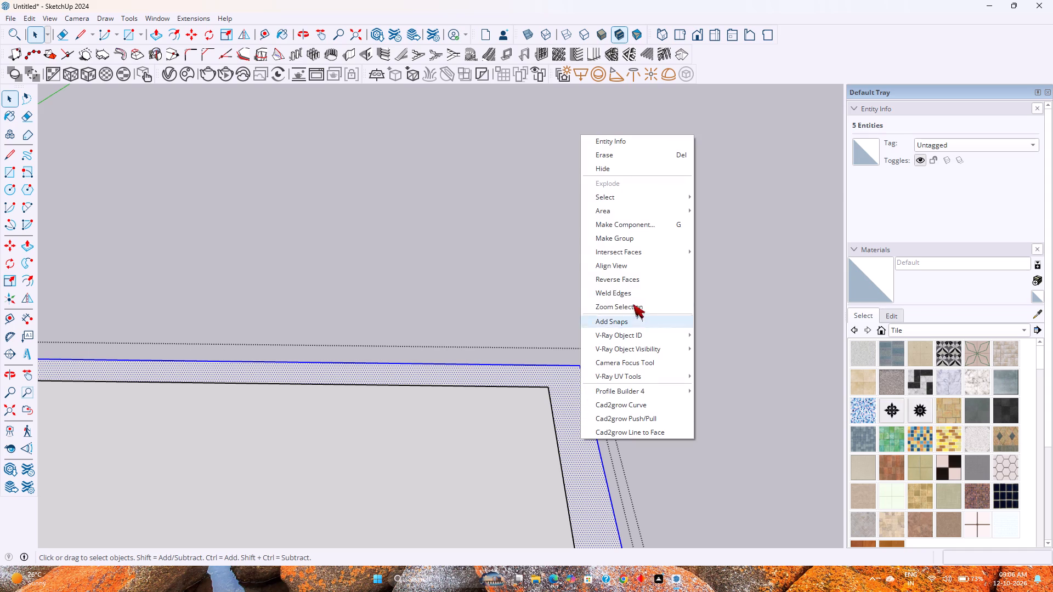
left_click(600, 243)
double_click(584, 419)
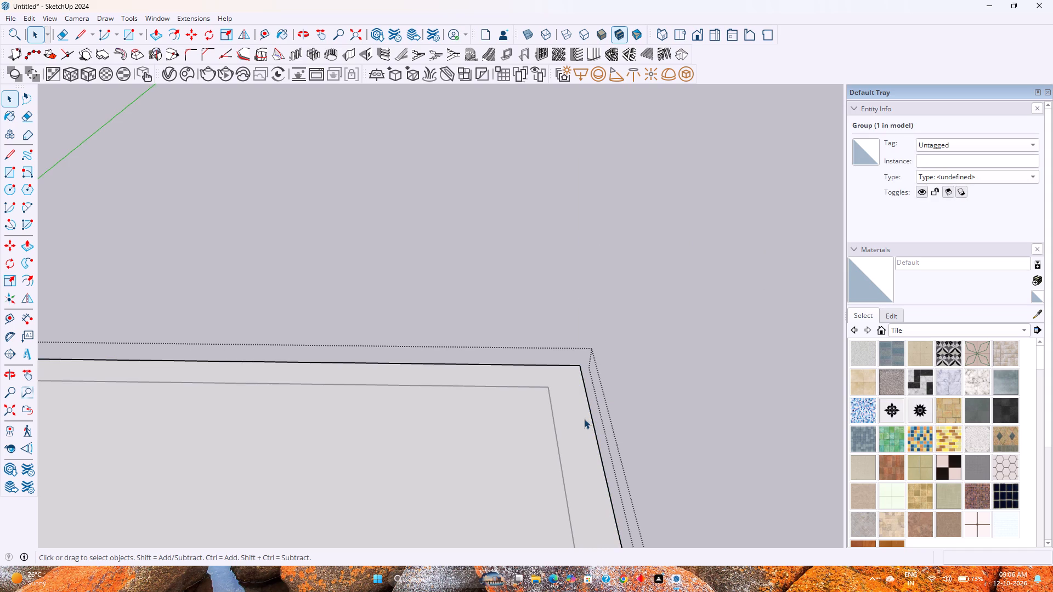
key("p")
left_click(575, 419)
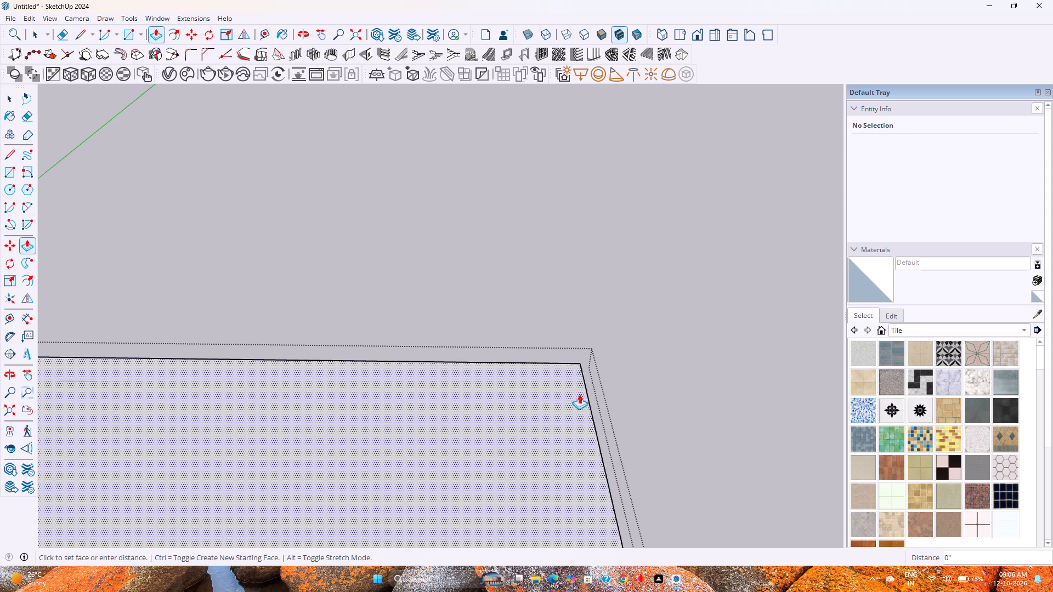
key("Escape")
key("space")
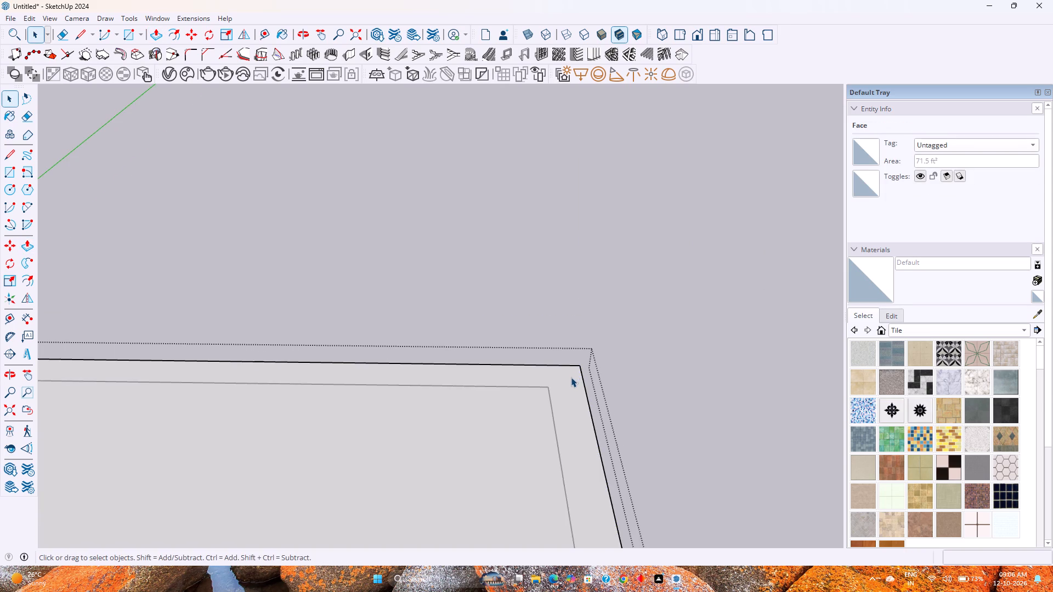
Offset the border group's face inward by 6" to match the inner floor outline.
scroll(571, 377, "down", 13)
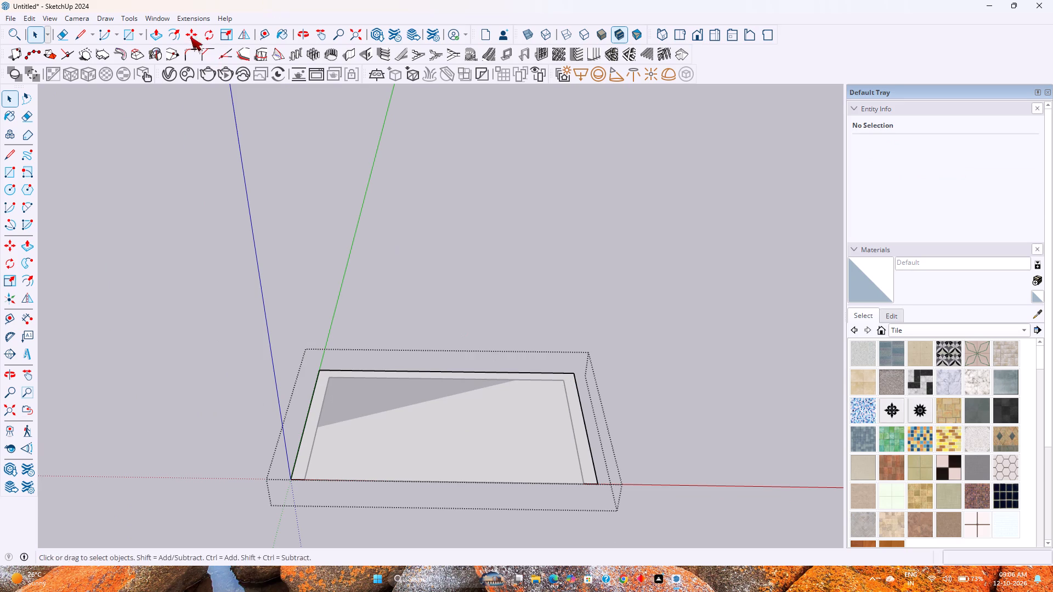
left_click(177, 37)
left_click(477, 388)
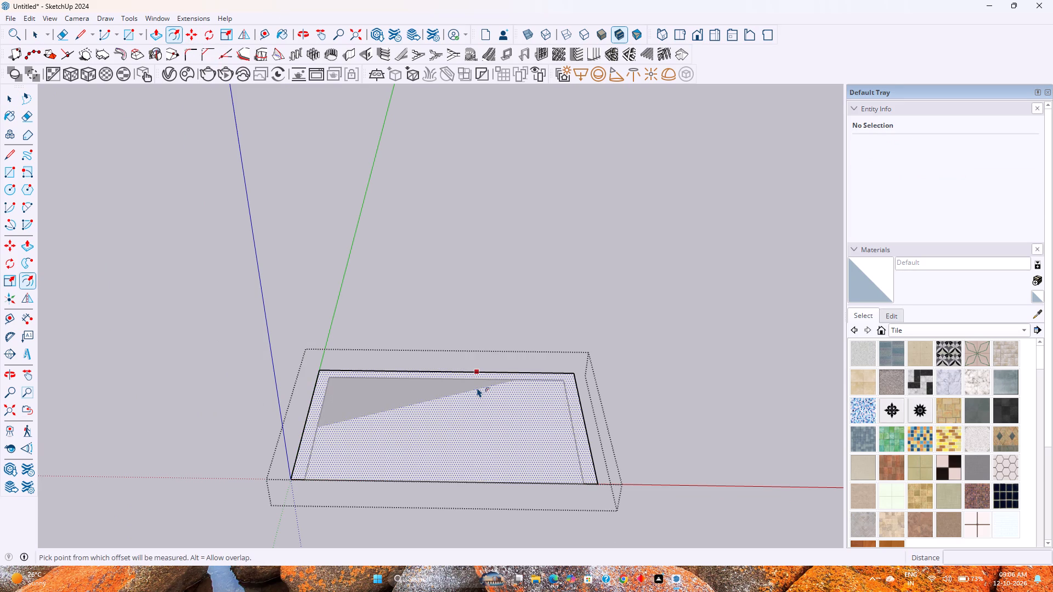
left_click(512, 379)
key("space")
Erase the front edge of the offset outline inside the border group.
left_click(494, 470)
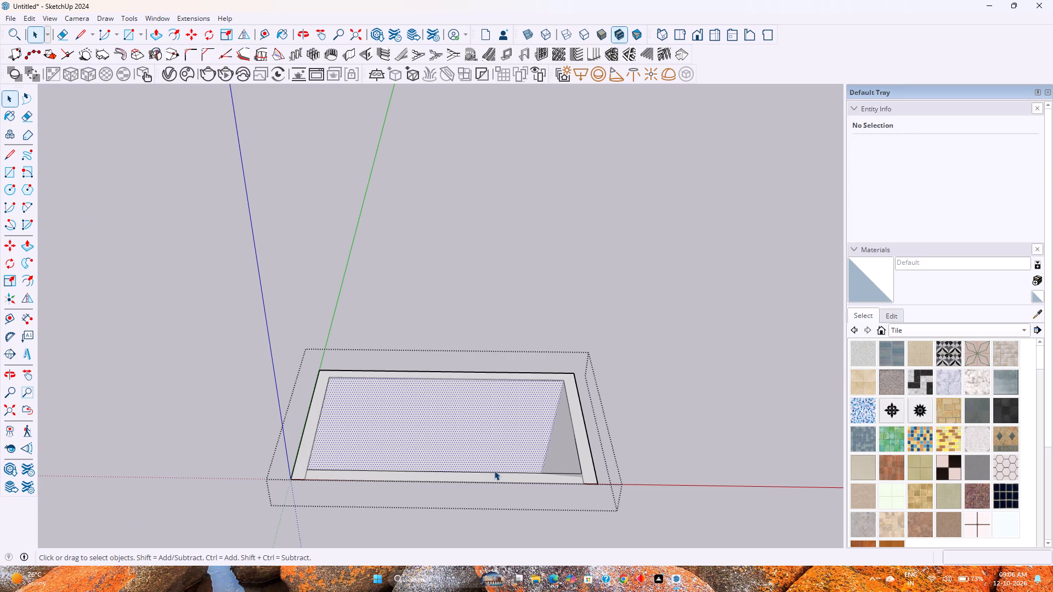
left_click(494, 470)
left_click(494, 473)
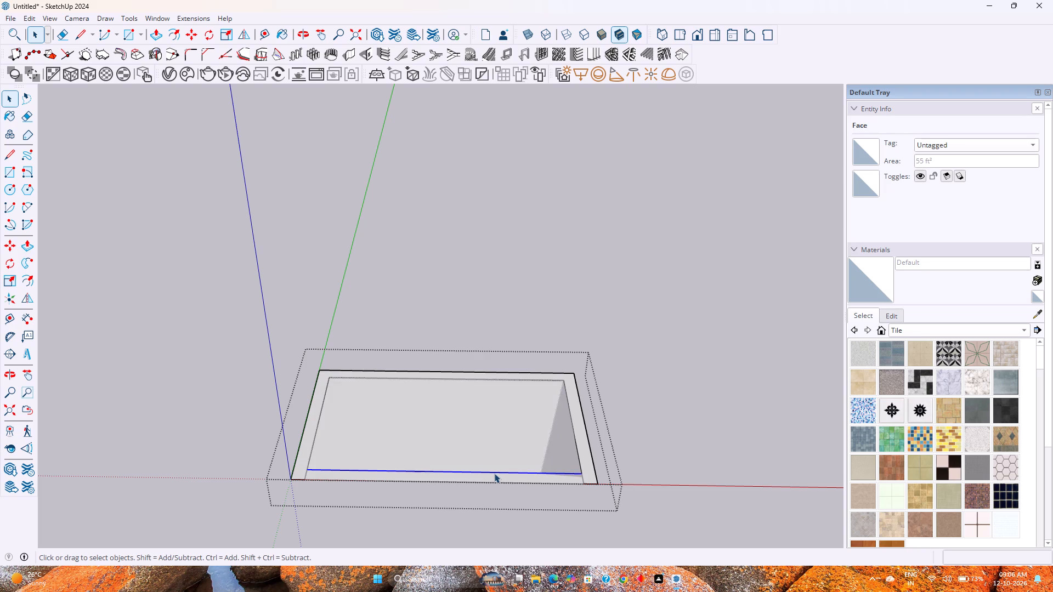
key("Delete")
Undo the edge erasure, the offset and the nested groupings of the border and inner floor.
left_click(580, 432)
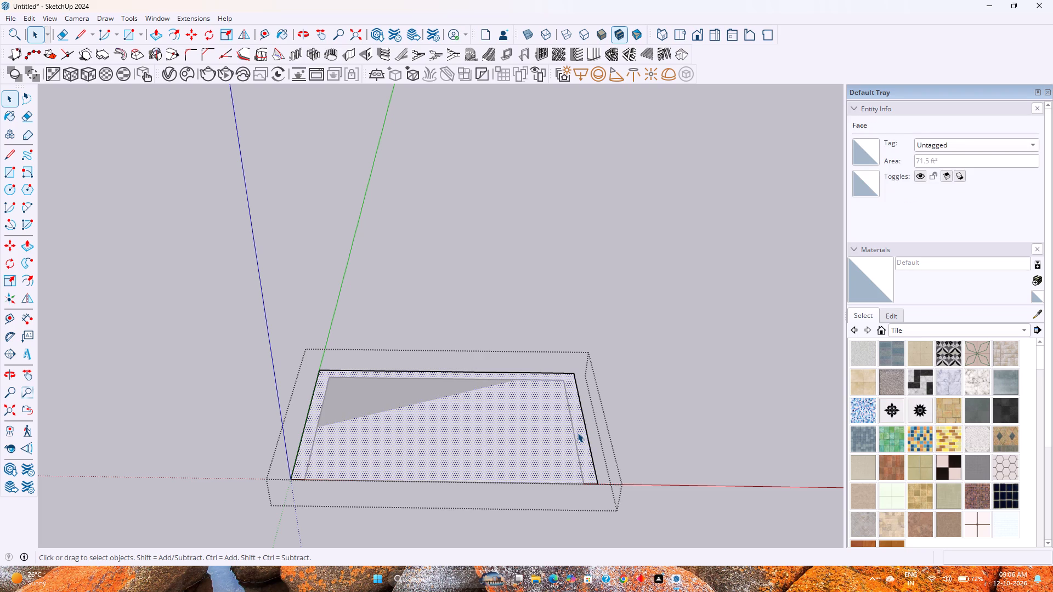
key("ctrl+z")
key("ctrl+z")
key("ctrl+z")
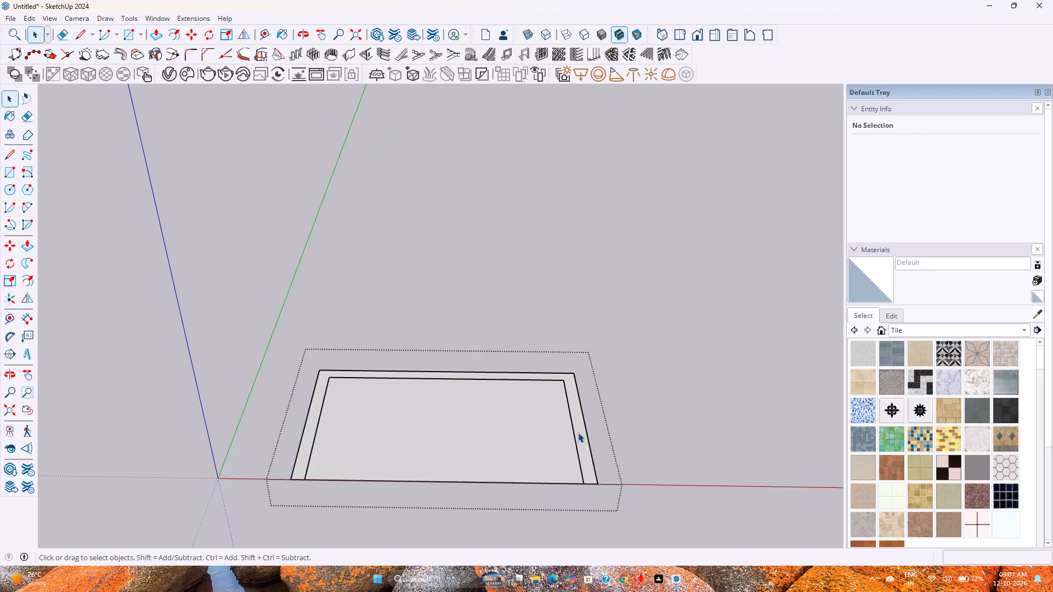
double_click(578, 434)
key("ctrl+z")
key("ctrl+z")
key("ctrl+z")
Make the three-sided 6" border face and its bounding edges into a nested group.
double_click(580, 429)
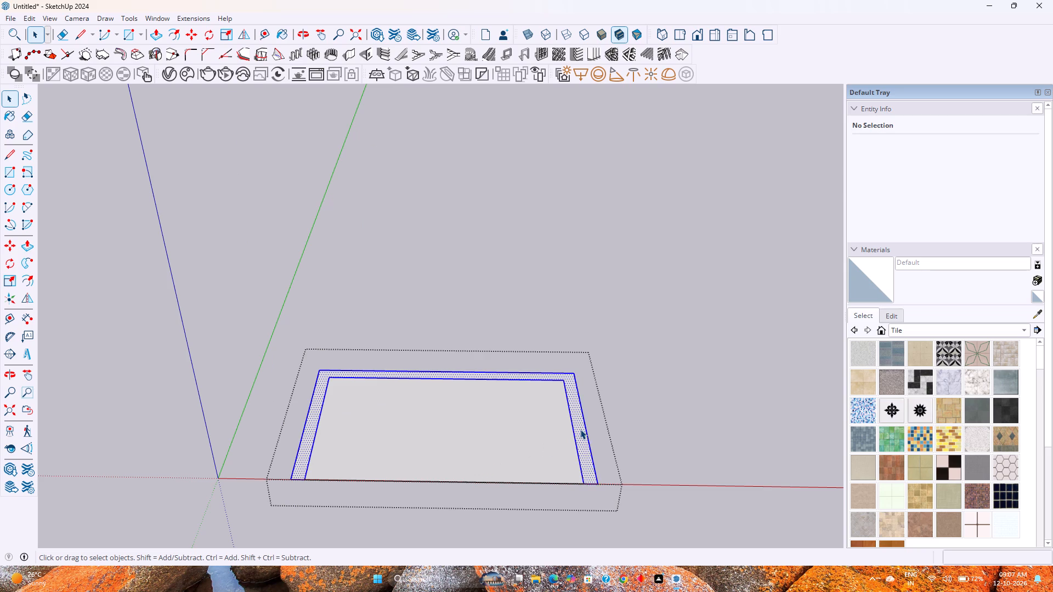
right_click(580, 429)
left_click(627, 214)
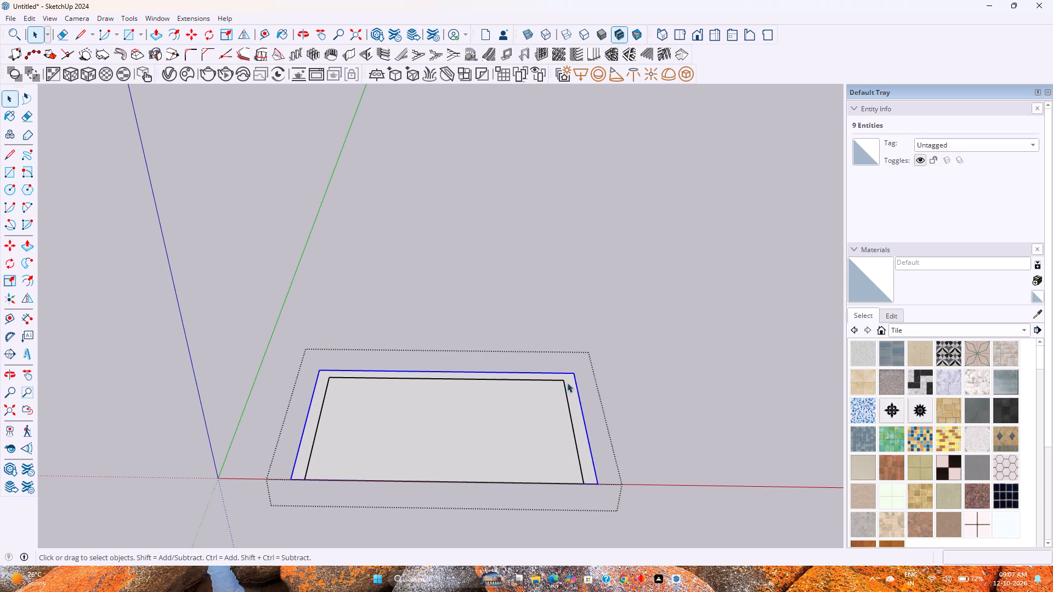
Inside the border group, push/pull the three-sided face up 9' to raise the walls.
double_click(574, 407)
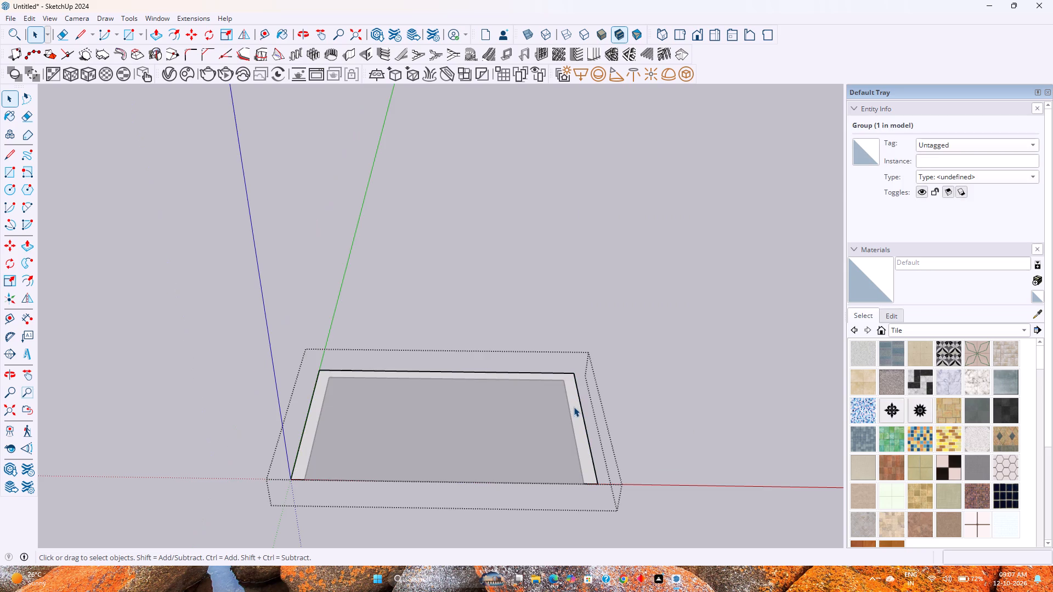
key("p")
left_click(578, 396)
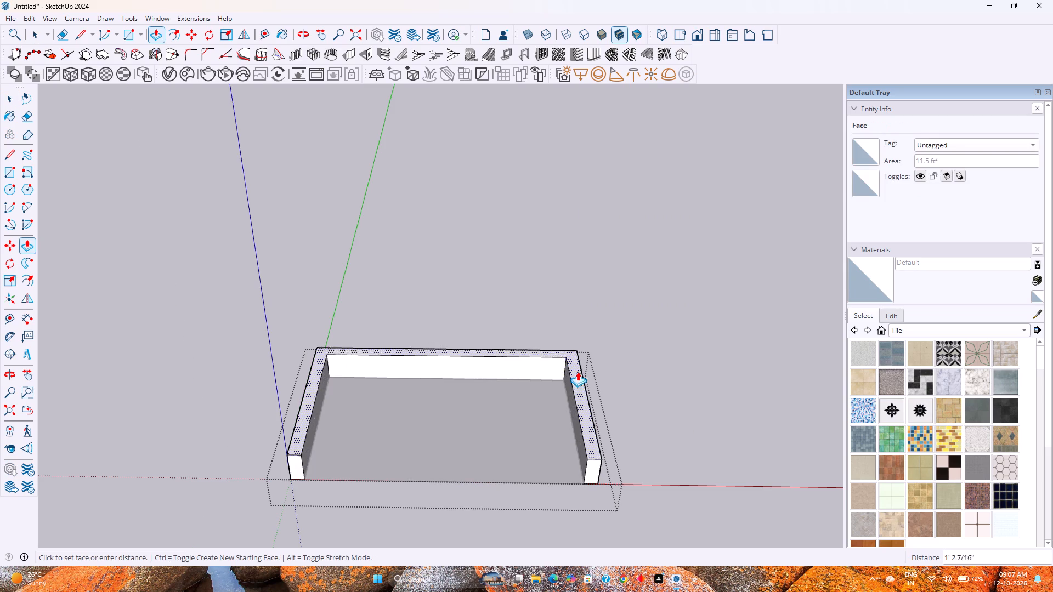
type("9'")
key("Return")
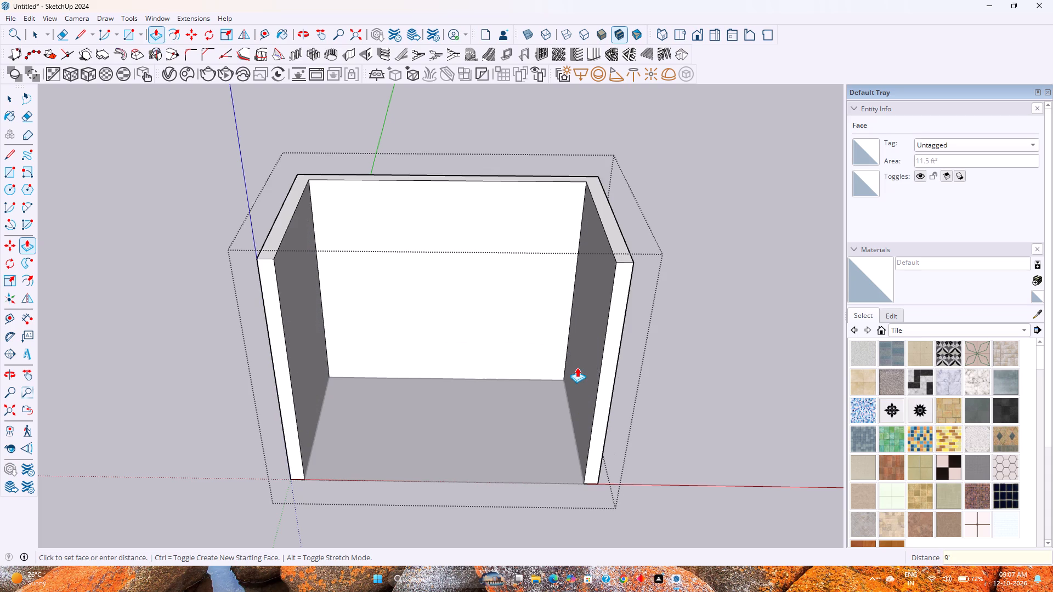
key("space")
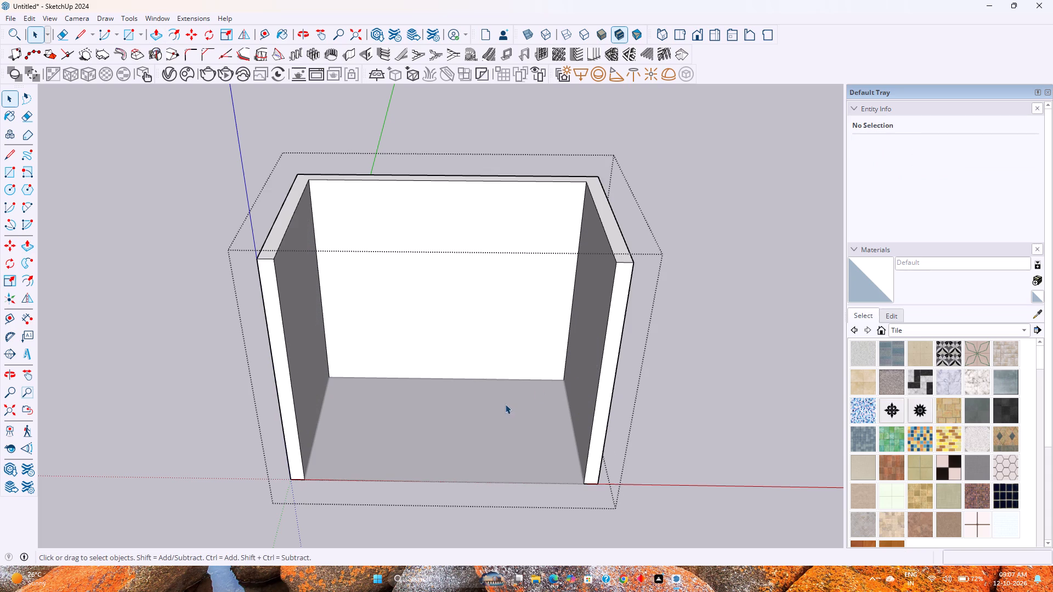
Examine the raised walls and the floor between them from several angles.
middle_click_drag(505, 401, 367, 435)
middle_click_drag(362, 431, 494, 414)
middle_click_drag(521, 419, 525, 428)
middle_click_drag(526, 429, 529, 468)
middle_click_drag(529, 468, 530, 476)
middle_click(530, 476)
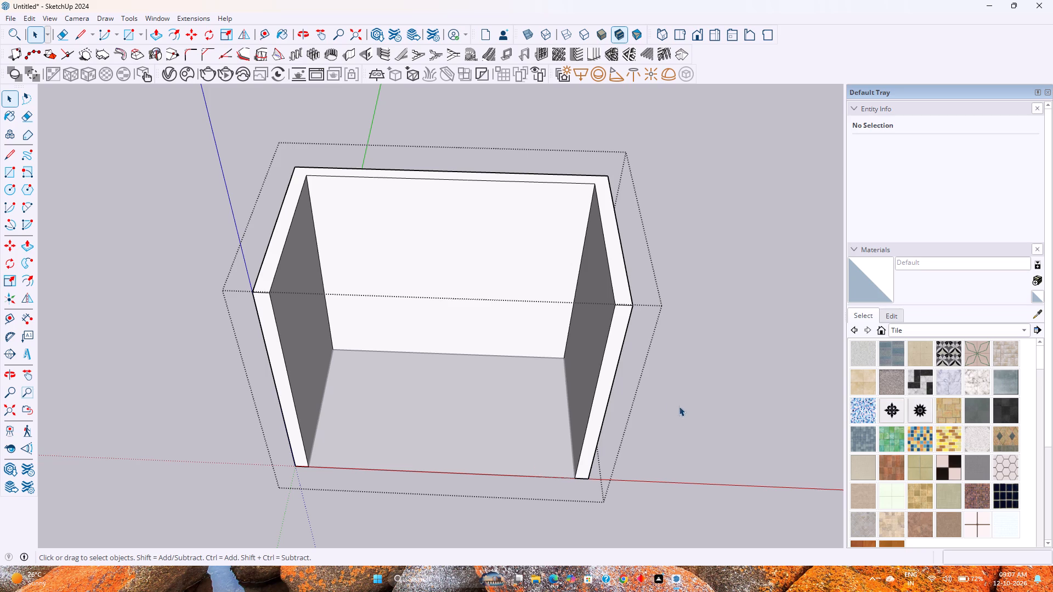
scroll(533, 310, "up", 2)
scroll(533, 310, "down", 1)
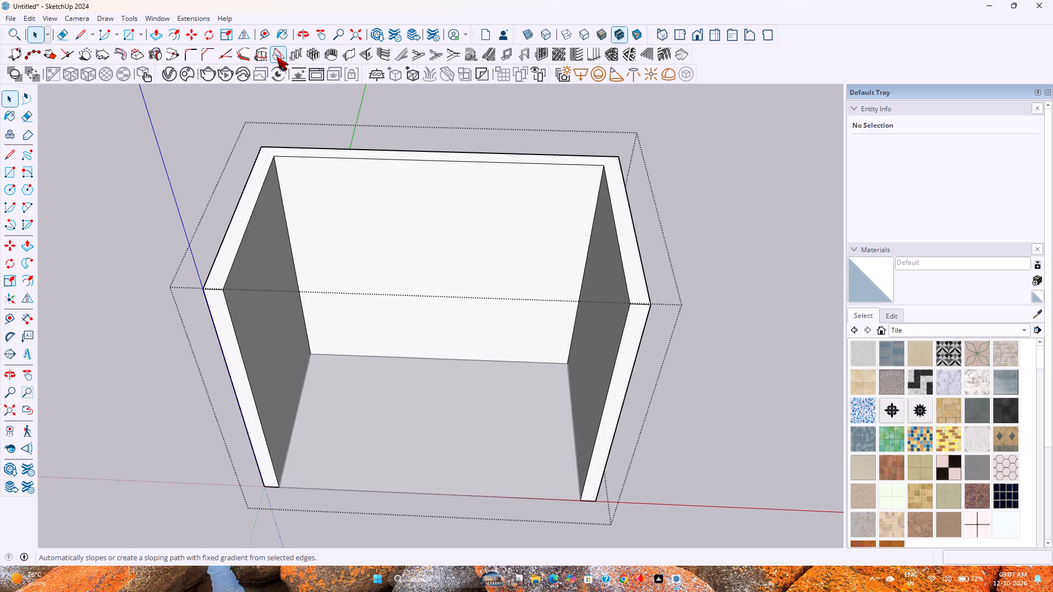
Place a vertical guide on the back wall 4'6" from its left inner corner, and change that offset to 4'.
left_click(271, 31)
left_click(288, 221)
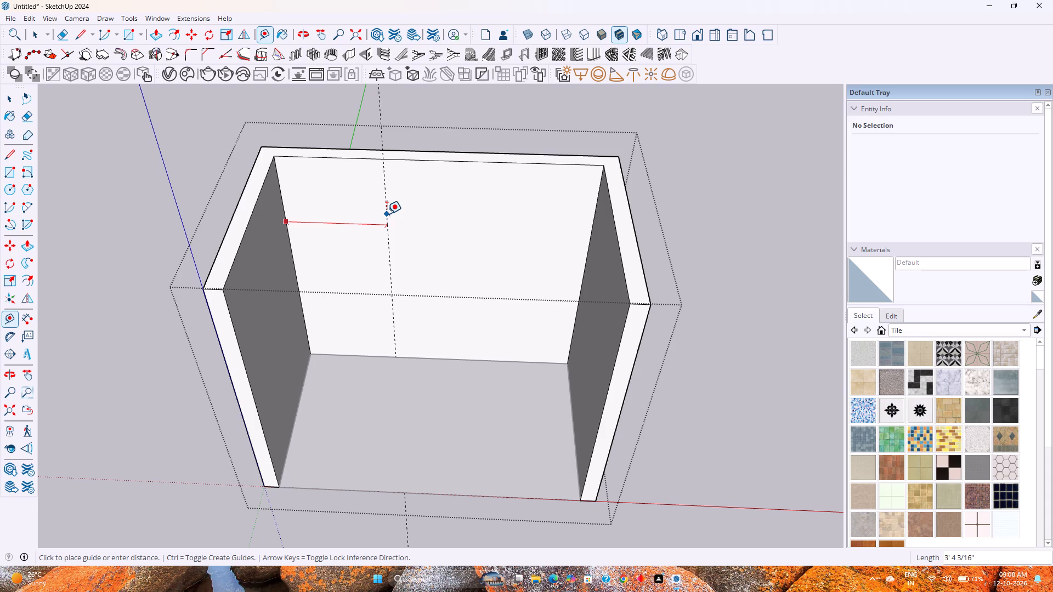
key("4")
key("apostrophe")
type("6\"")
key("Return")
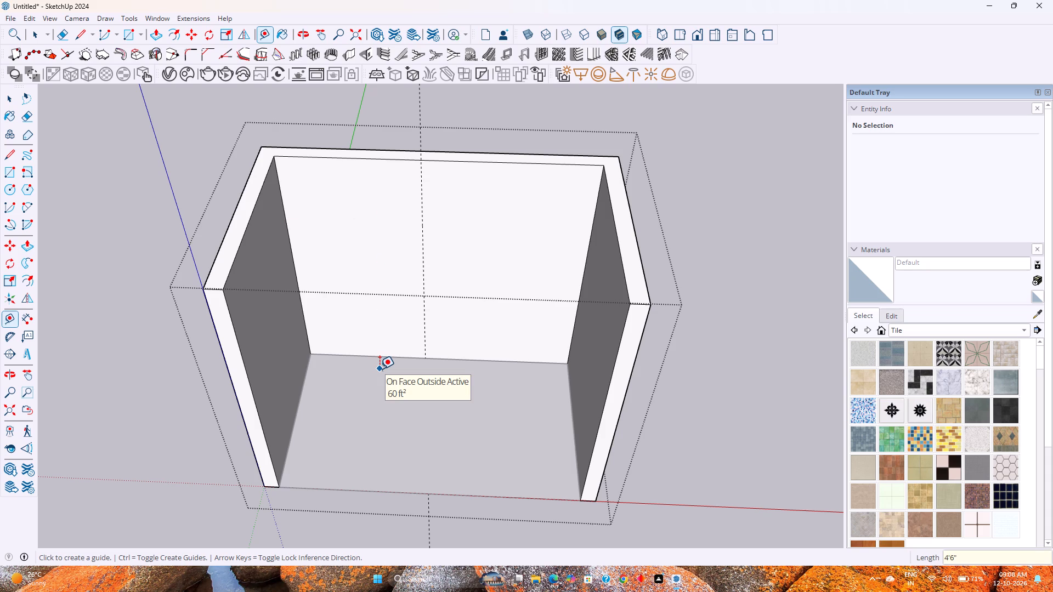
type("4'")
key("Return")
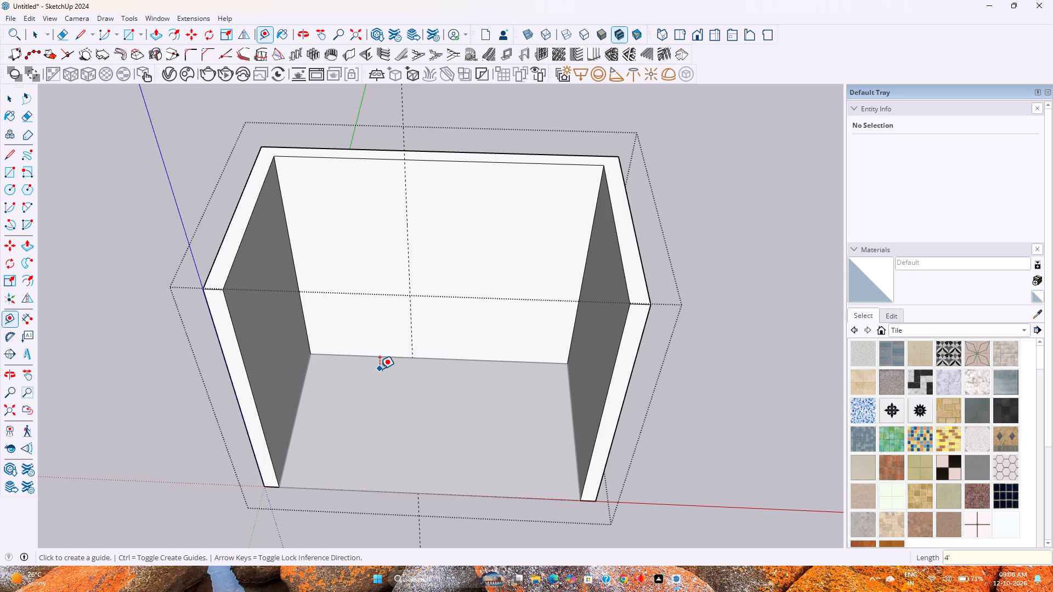
Push/pull the outer face of the right side wall outward 2', away from the room.
scroll(376, 371, "down", 2)
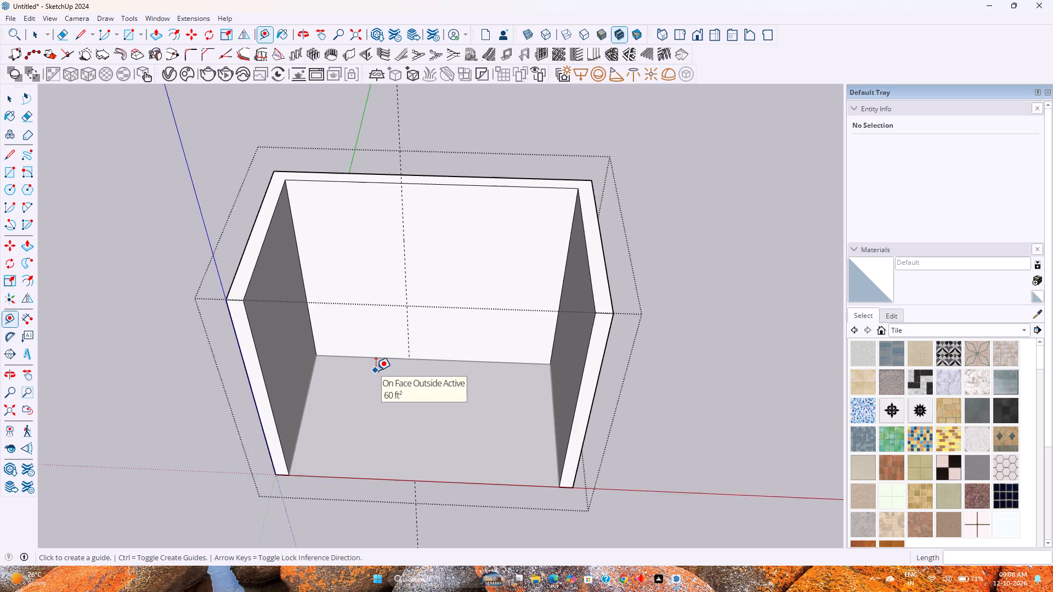
middle_click_drag(379, 432, 370, 313)
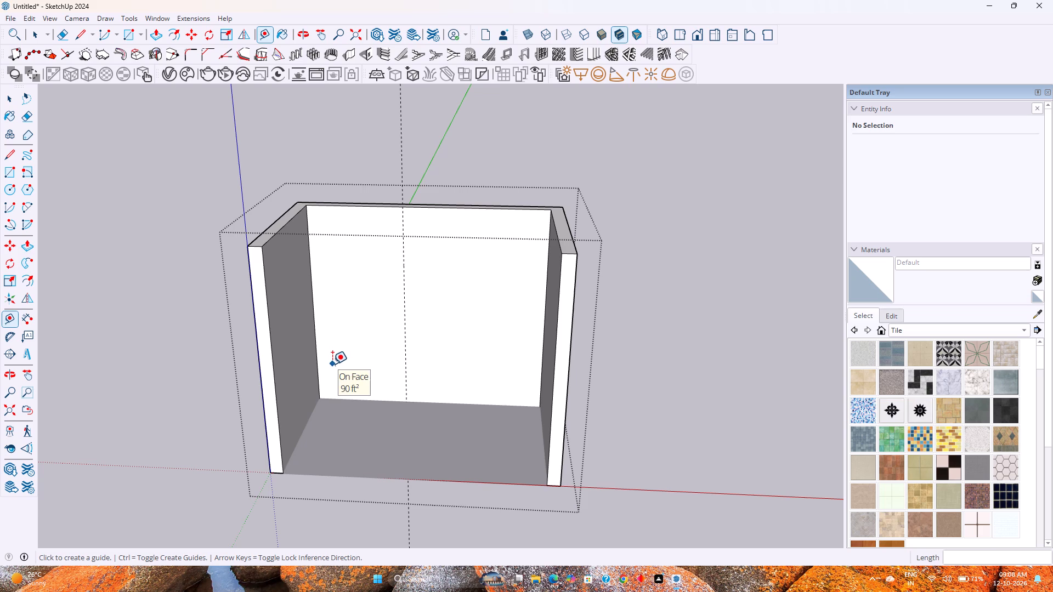
key("space")
key("p")
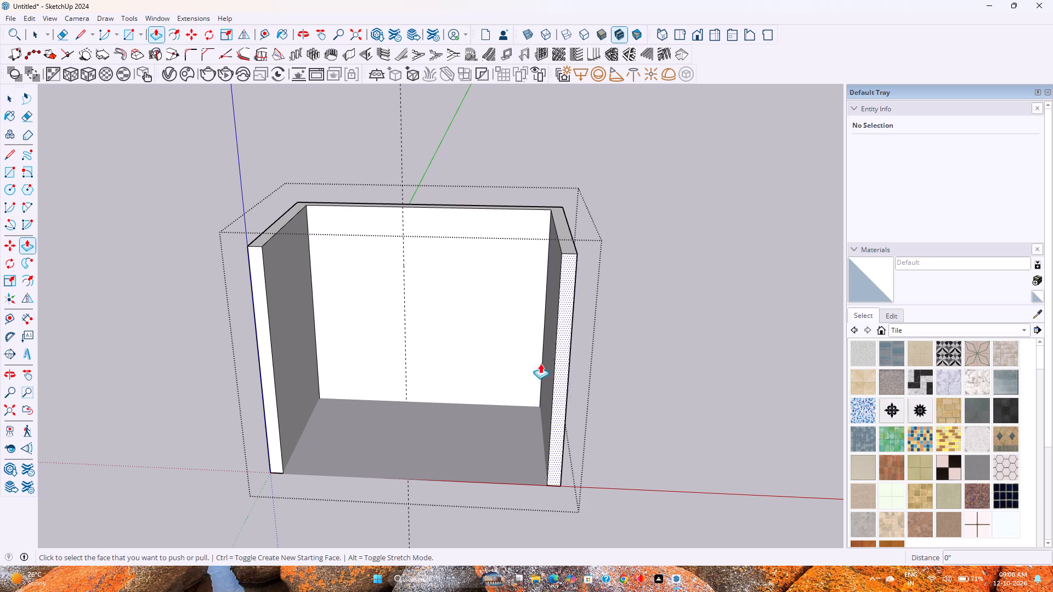
scroll(549, 350, "up", 1)
middle_click_drag(595, 339, 392, 403)
left_click(508, 359)
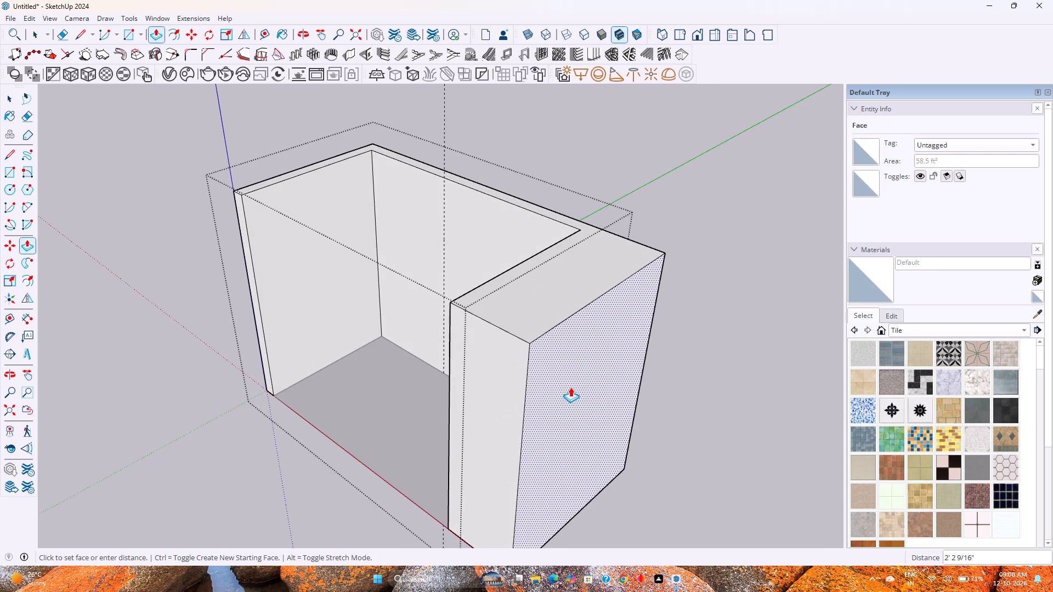
key("2")
key("Return")
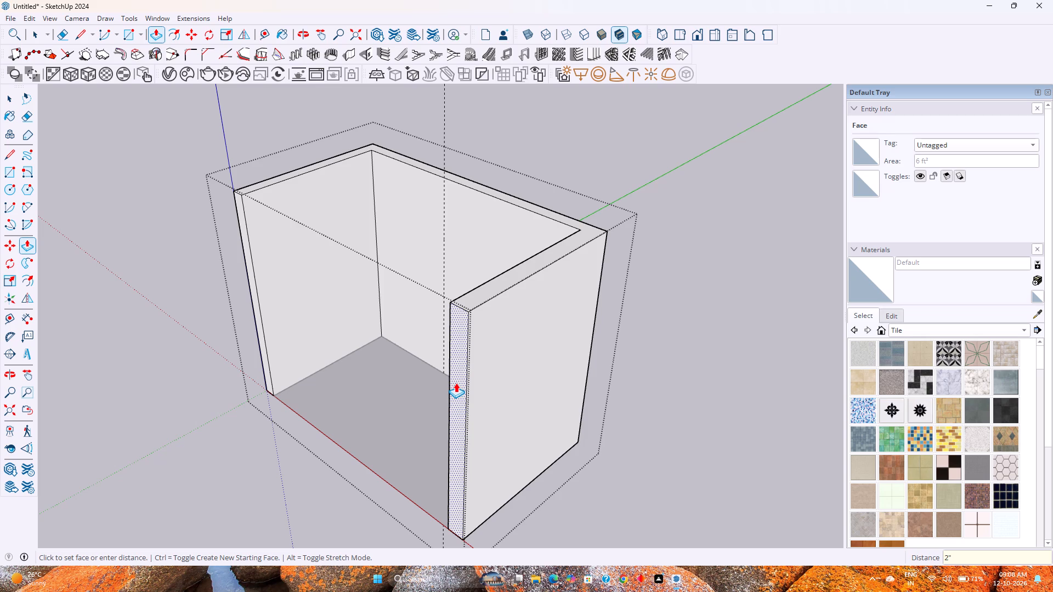
key("2")
key("apostrophe")
key("Return")
Push/pull the inner face of the right side wall 2' outward to widen the room, and leave the wall group.
middle_click_drag(484, 409, 716, 427)
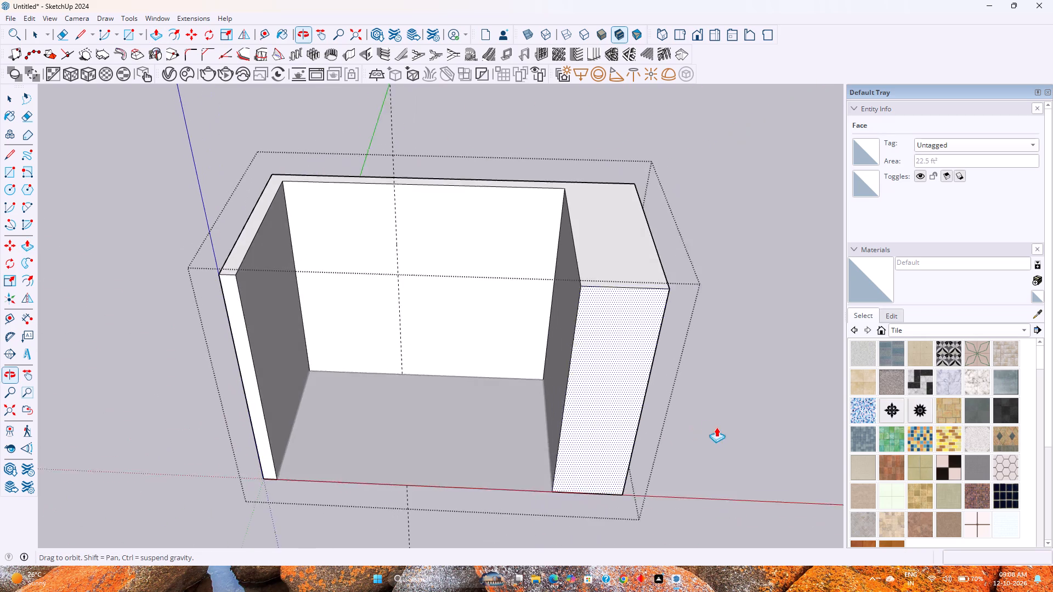
middle_click_drag(716, 427, 715, 428)
left_click(565, 350)
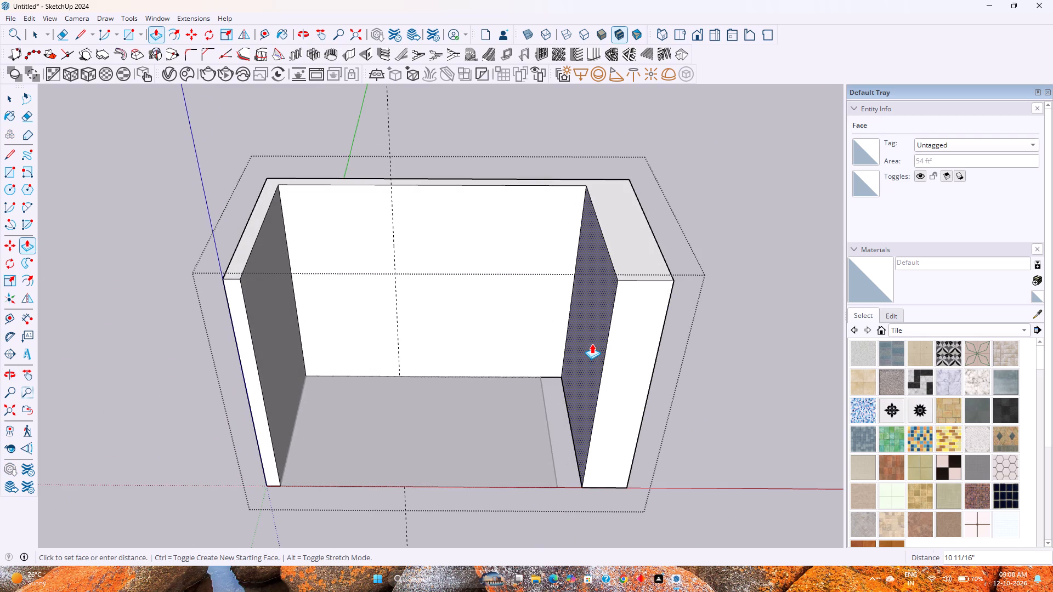
key("2")
key("apostrophe")
key("Return")
key("space")
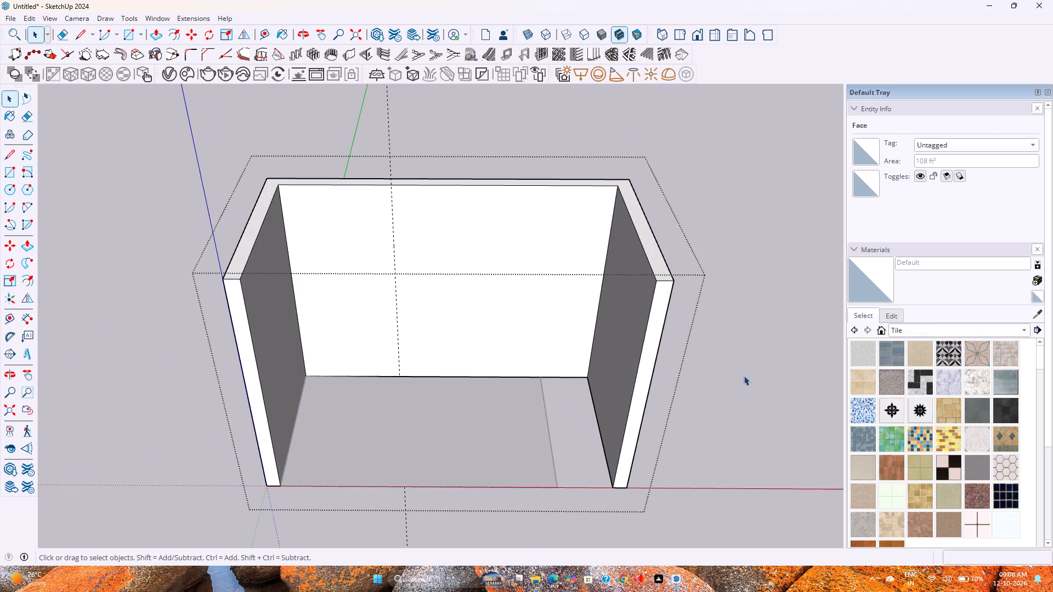
key("Escape")
Make the floor face and its bounding edges into a nested group.
left_click(400, 445)
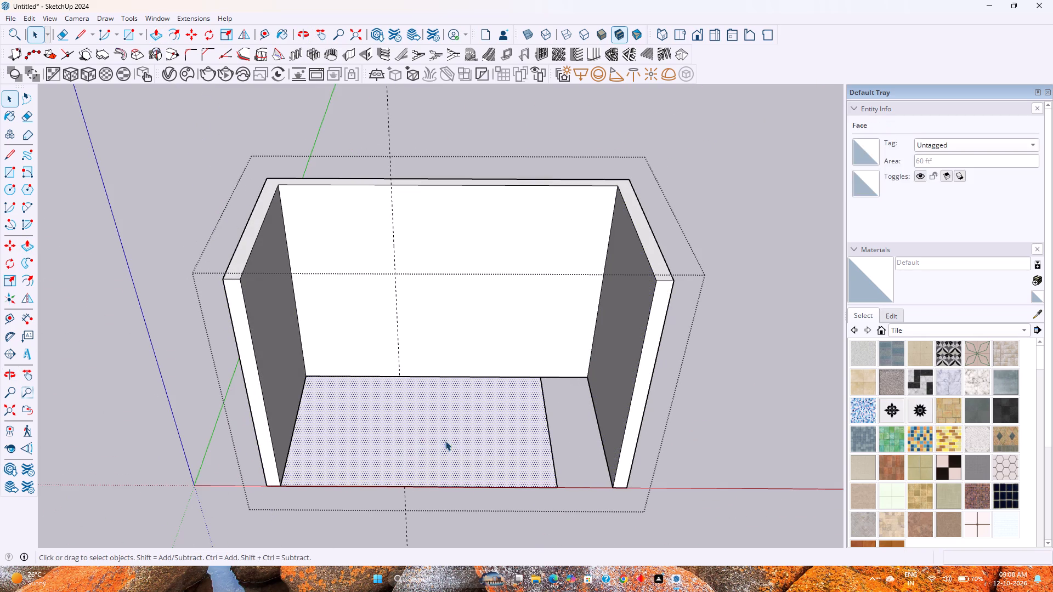
double_click(445, 441)
right_click(460, 440)
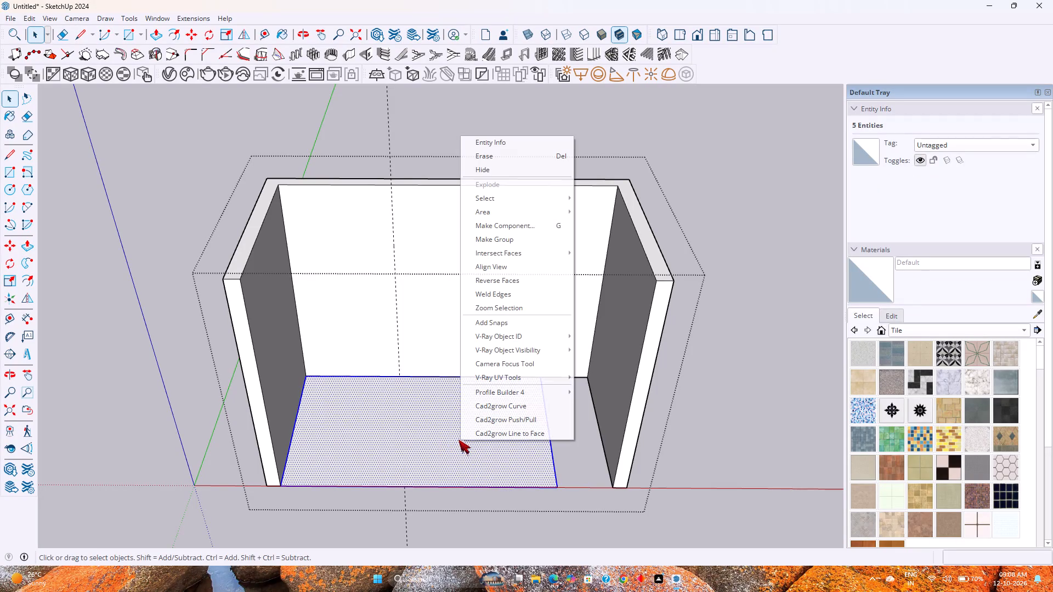
left_click(505, 240)
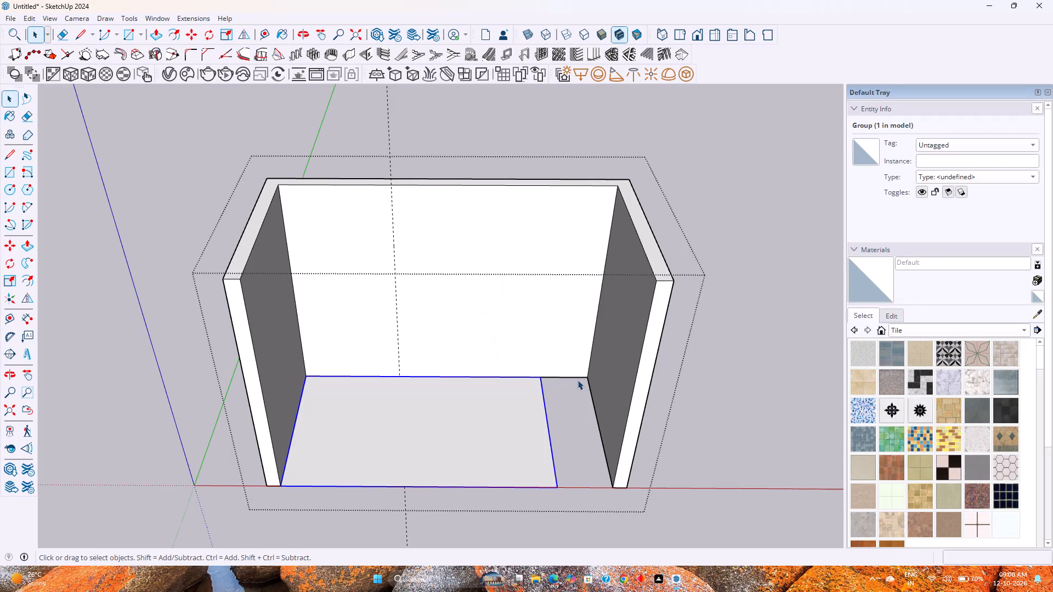
Scale the floor group along the red axis by 1.20 so it reaches the right side wall.
key("s")
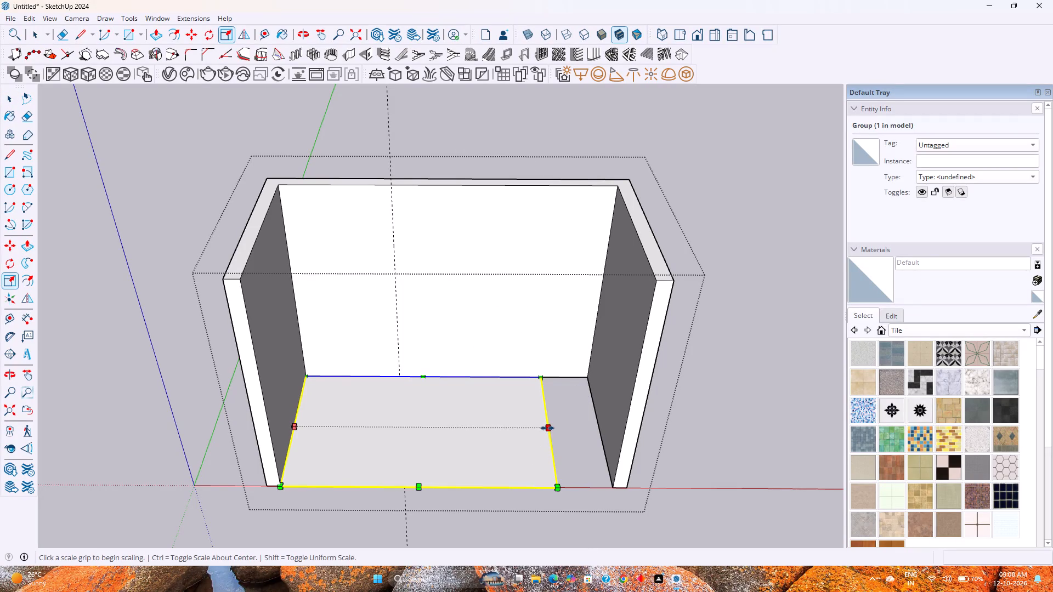
left_click(547, 428)
left_click(599, 426)
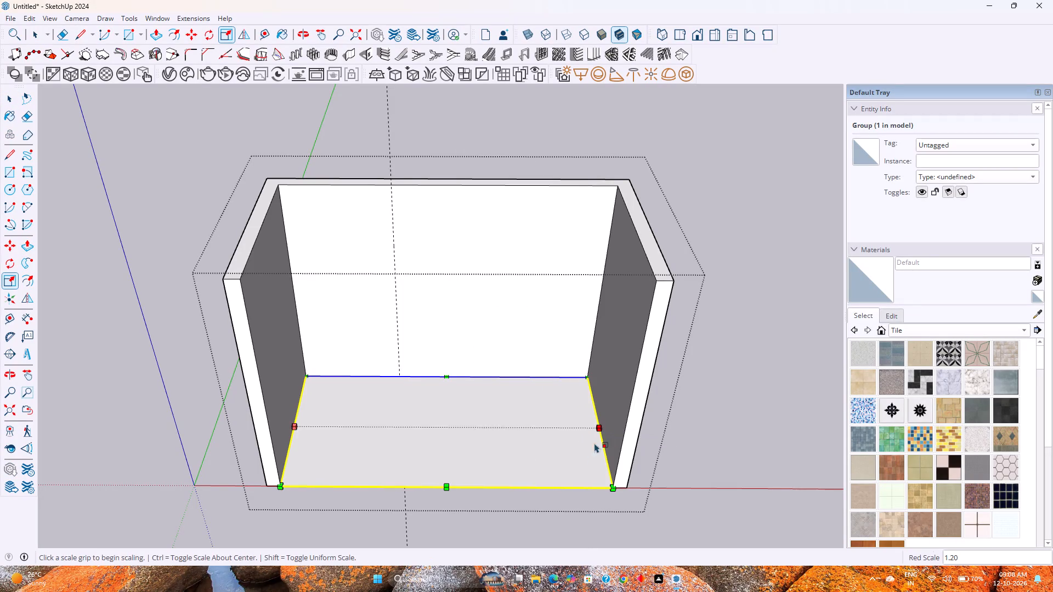
key("space")
key("Escape")
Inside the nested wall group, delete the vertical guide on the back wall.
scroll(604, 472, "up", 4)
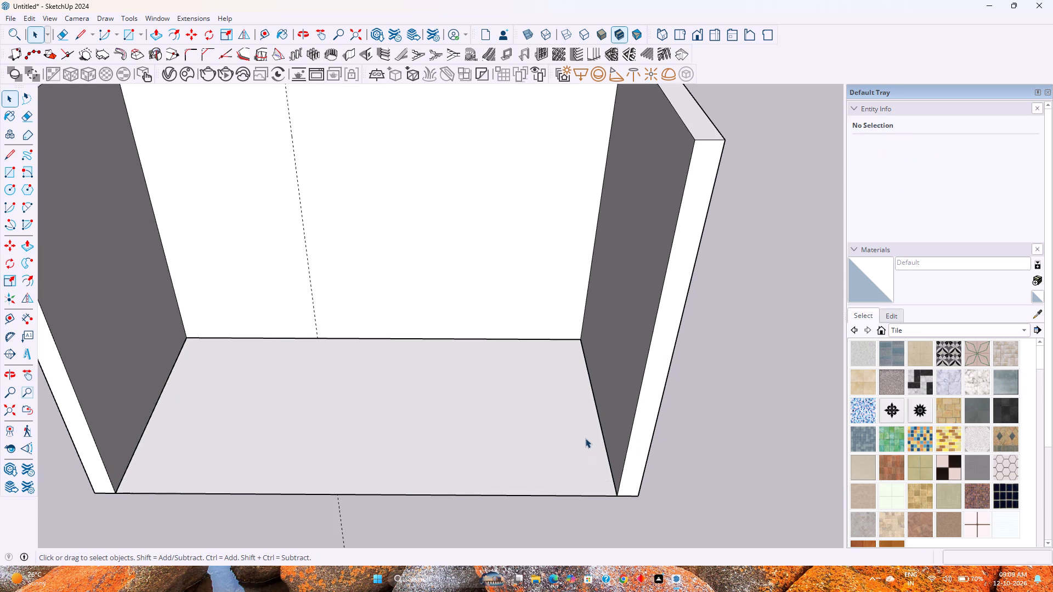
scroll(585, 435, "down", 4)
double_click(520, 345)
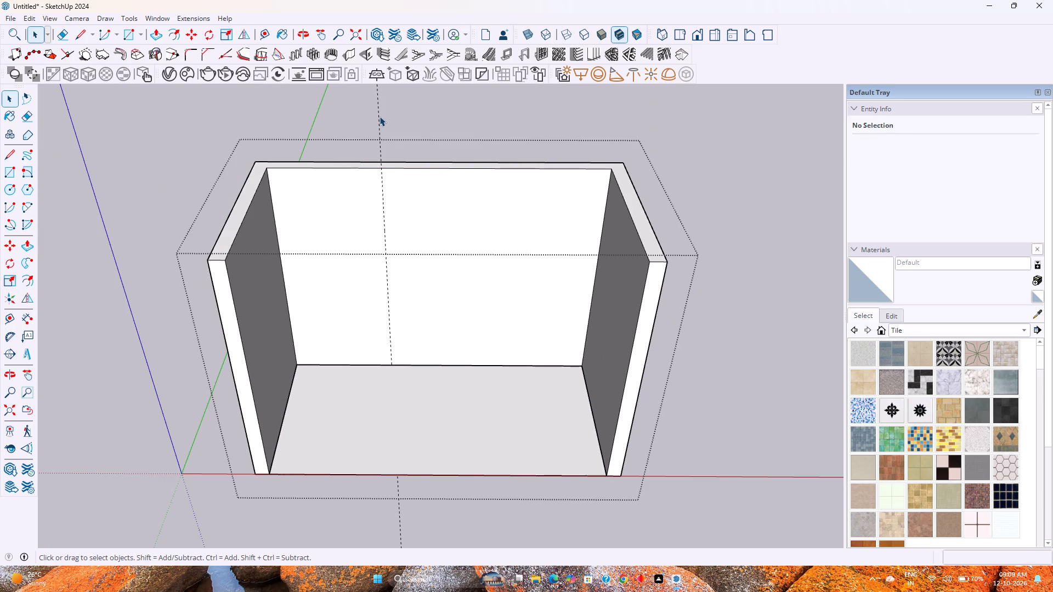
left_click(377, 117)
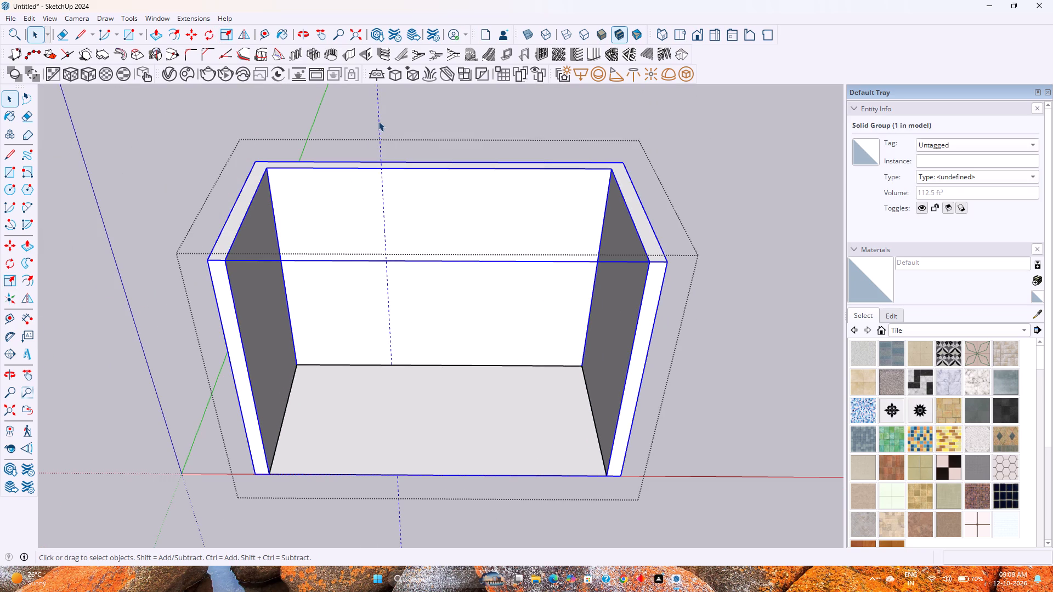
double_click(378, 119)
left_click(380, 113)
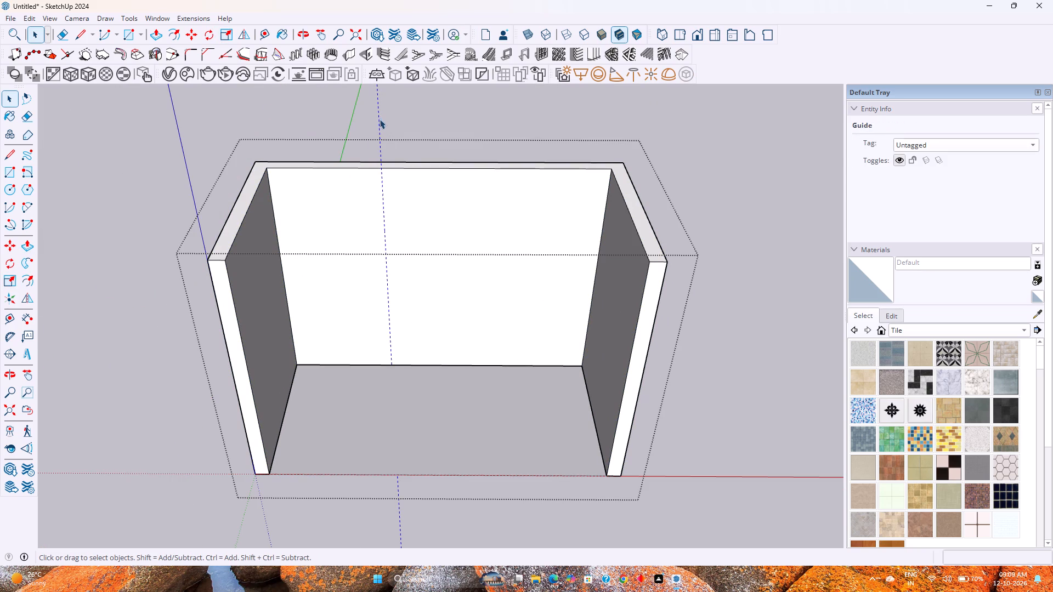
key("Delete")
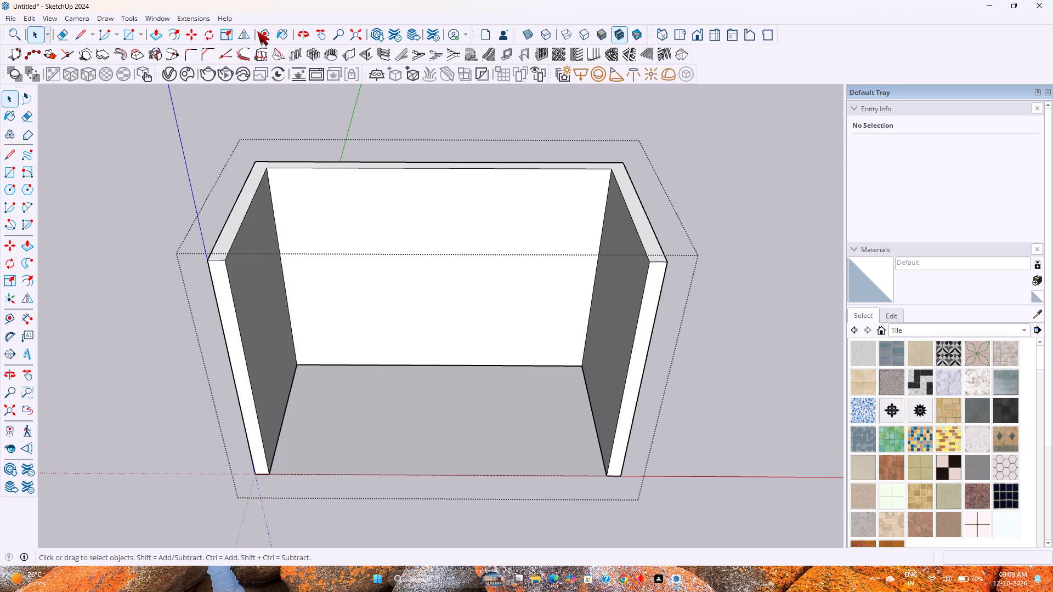
Place two vertical guides on the back wall: one 4'6" from the left inner corner and another 9" beyond it.
left_click(262, 32)
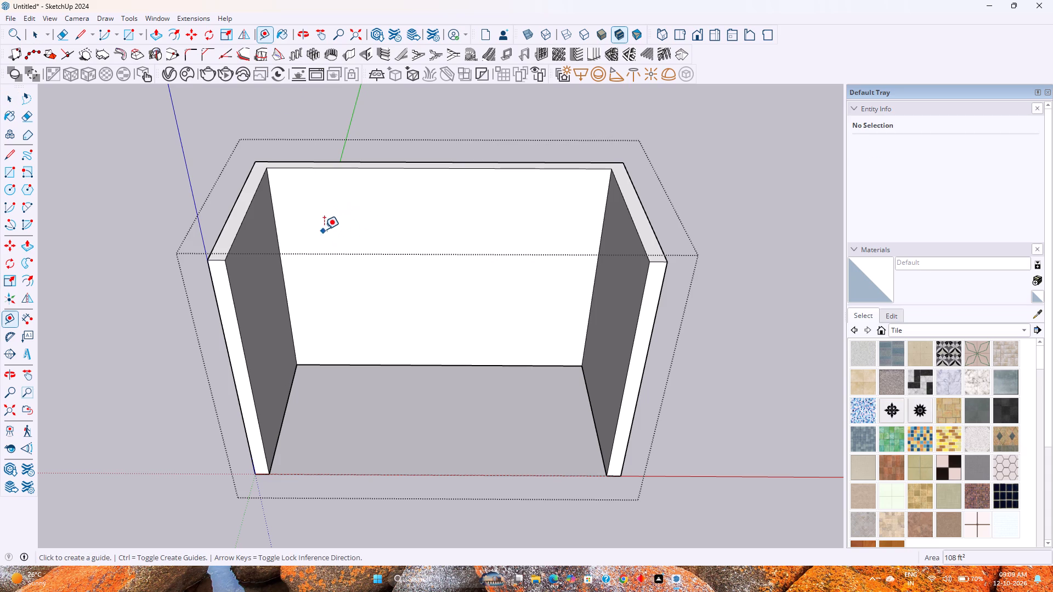
left_click(276, 224)
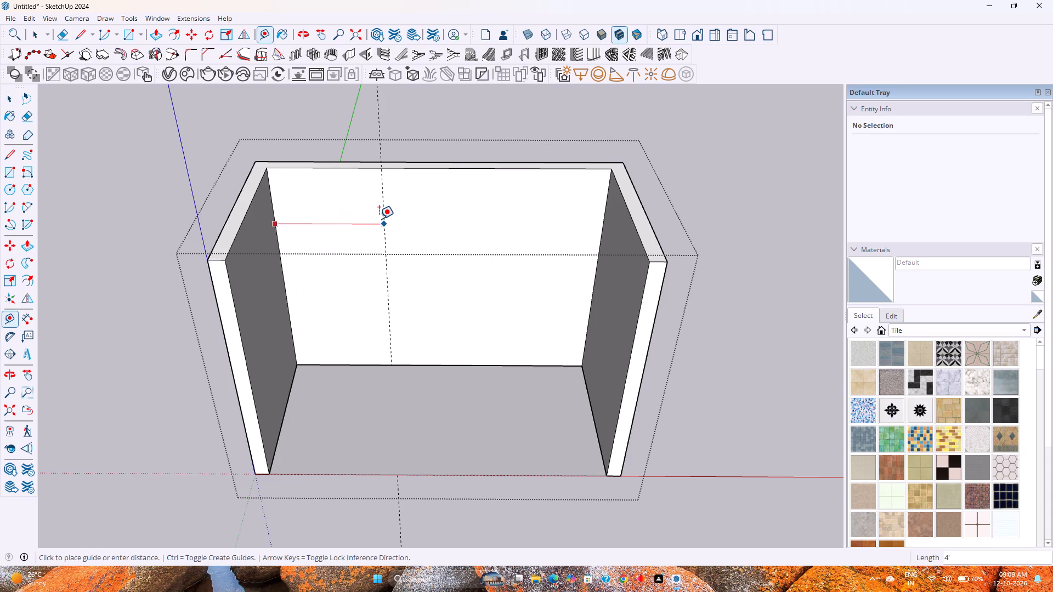
type("4'6\"")
key("Return")
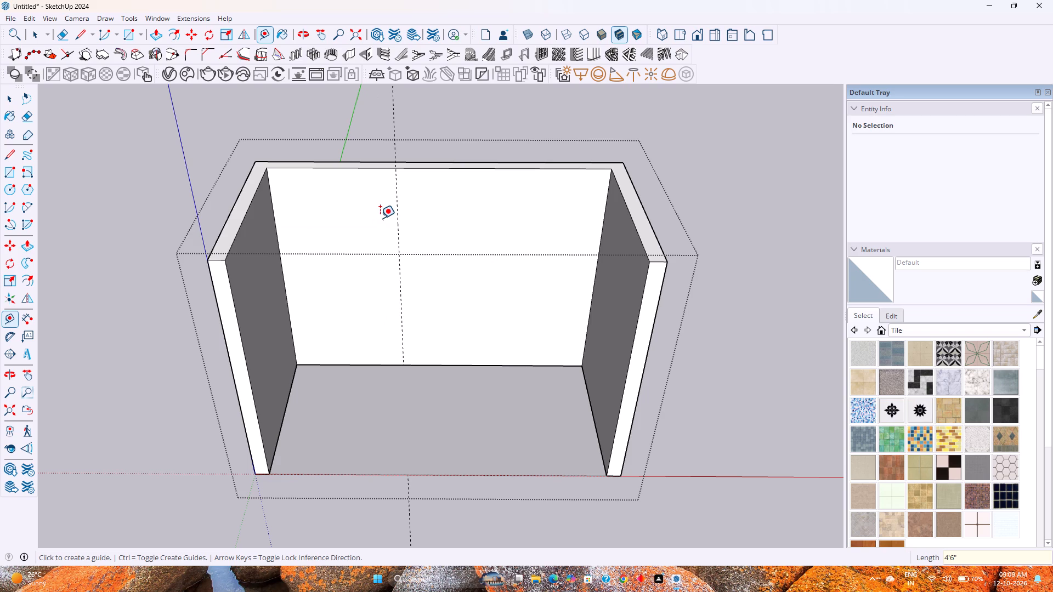
left_click(395, 193)
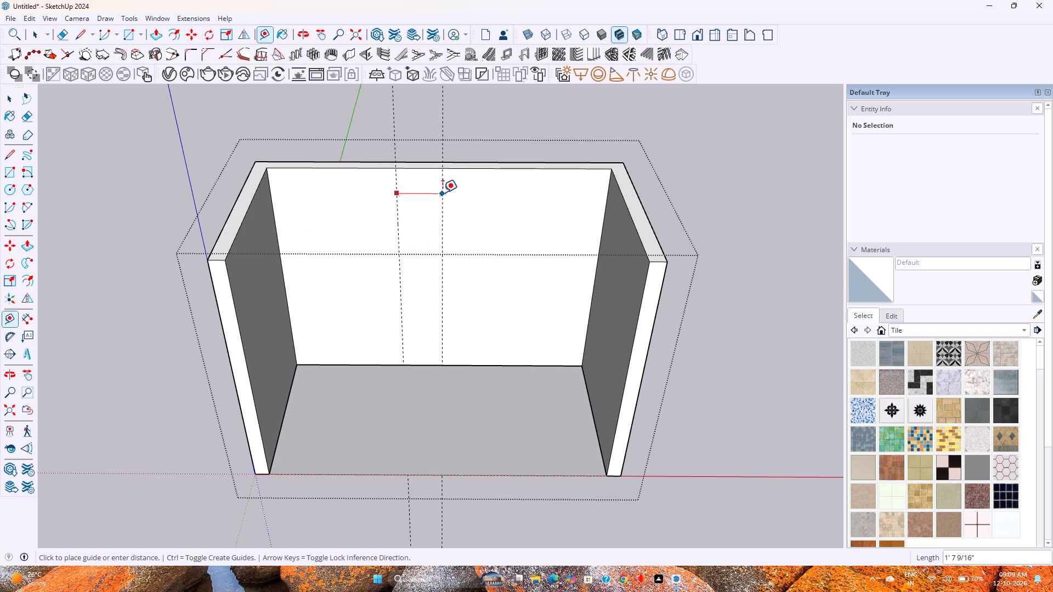
key("9")
key("Return")
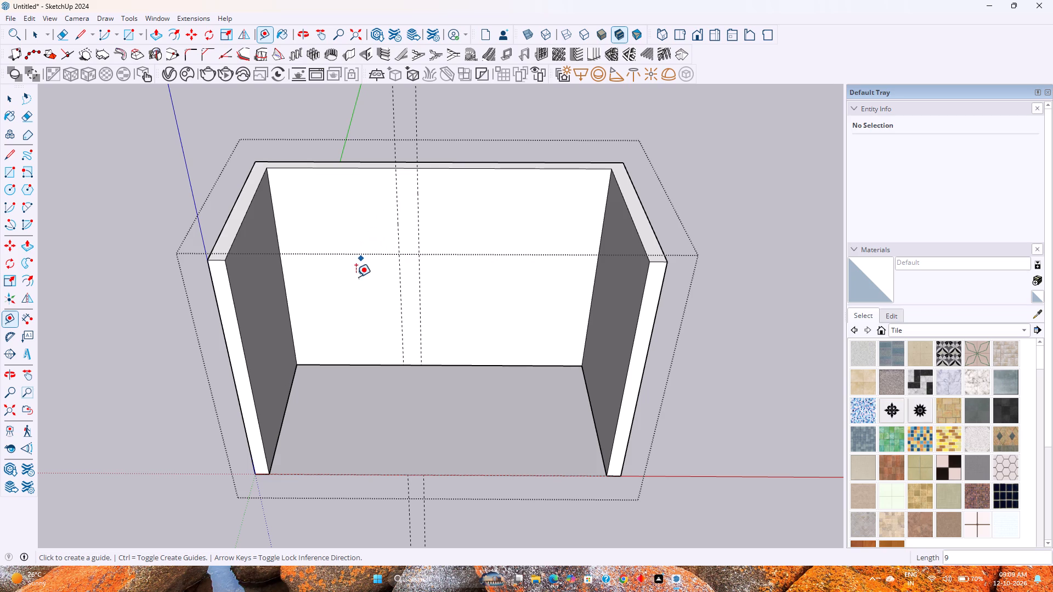
Place a horizontal guide on the back wall 4" above the floor edge.
left_click(373, 366)
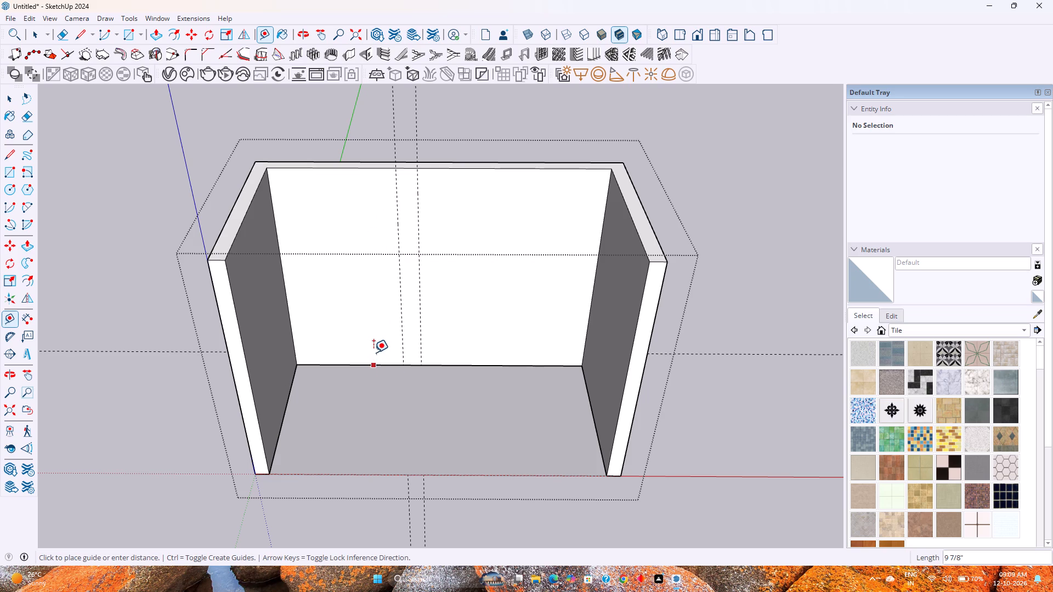
key("Up")
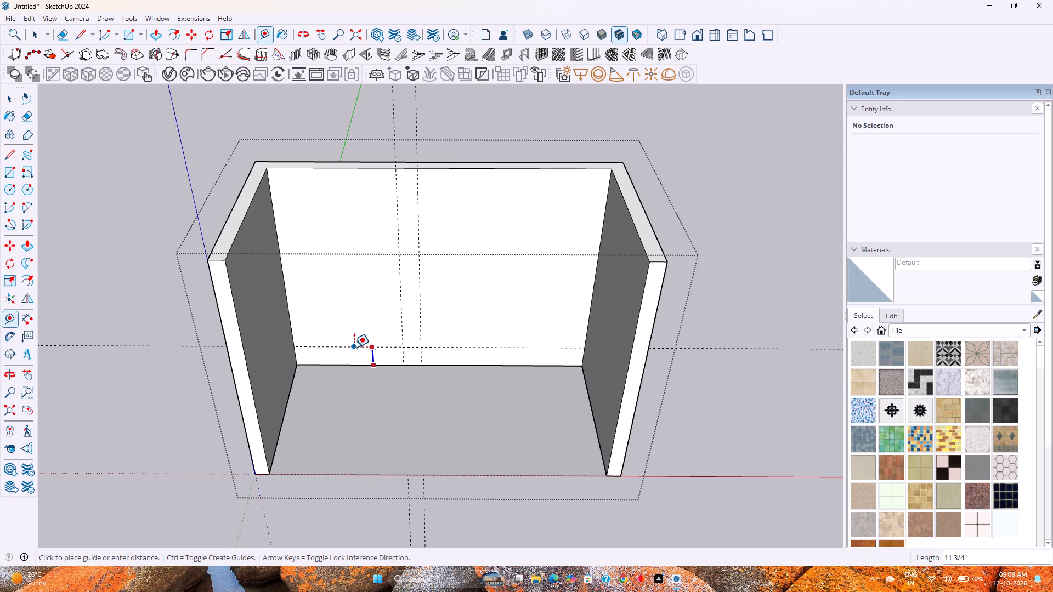
key("4")
key("Return")
Draw a 4" by 4'6" rectangle along the back wall's base, from the left corner to the first vertical guide.
scroll(354, 347, "up", 4)
middle_click_drag(381, 361, 351, 279)
middle_click(351, 279)
scroll(351, 279, "down", 1)
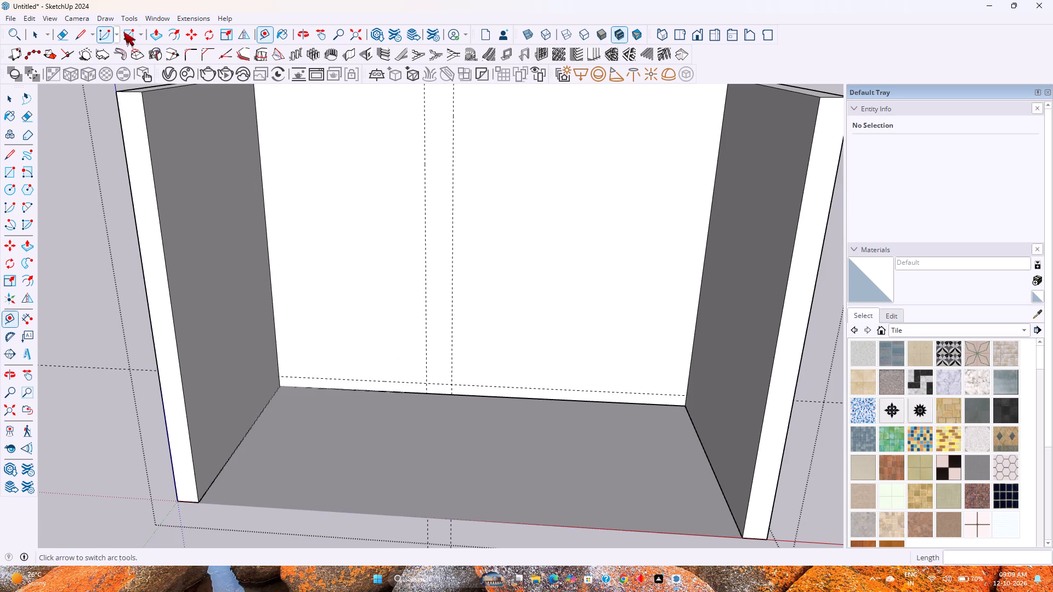
left_click(126, 32)
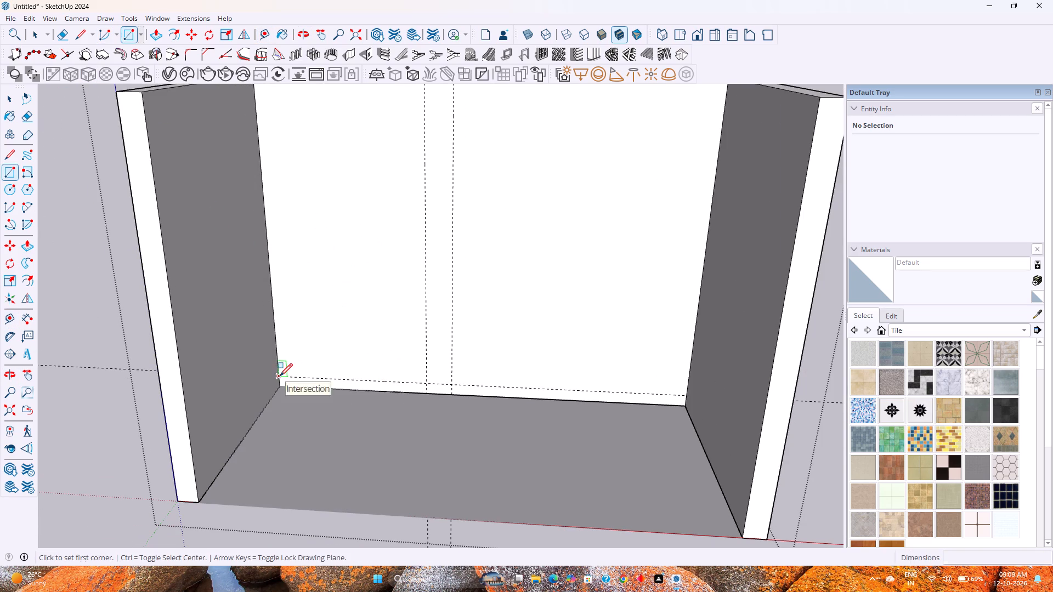
left_click(280, 376)
left_click(429, 391)
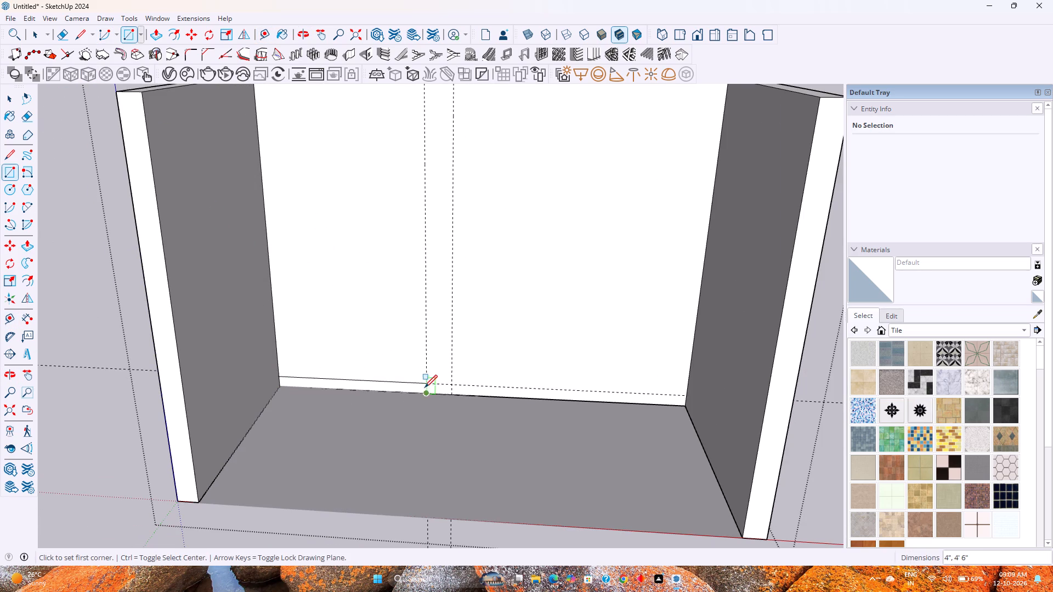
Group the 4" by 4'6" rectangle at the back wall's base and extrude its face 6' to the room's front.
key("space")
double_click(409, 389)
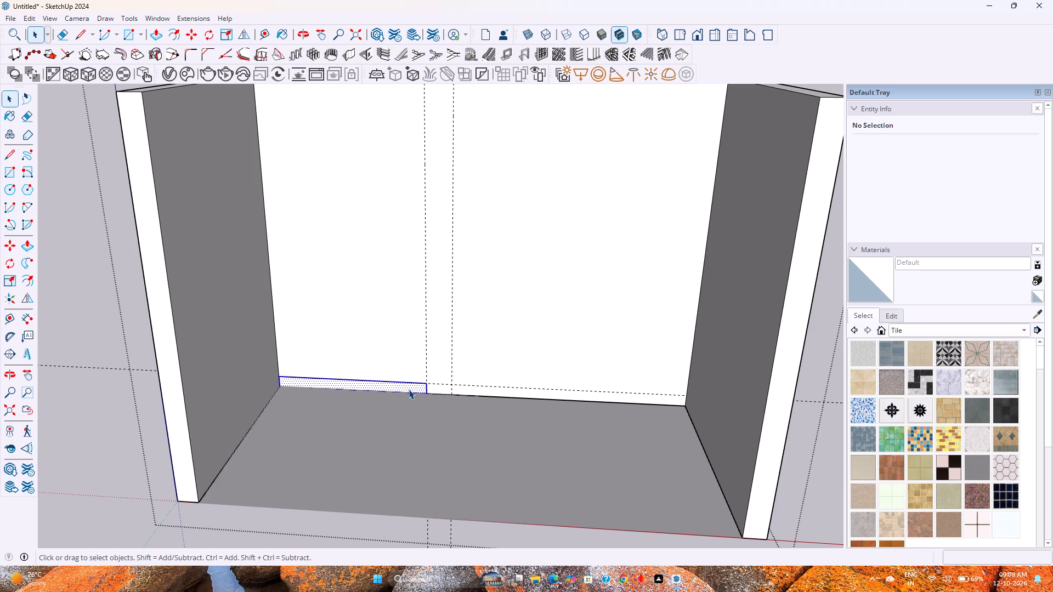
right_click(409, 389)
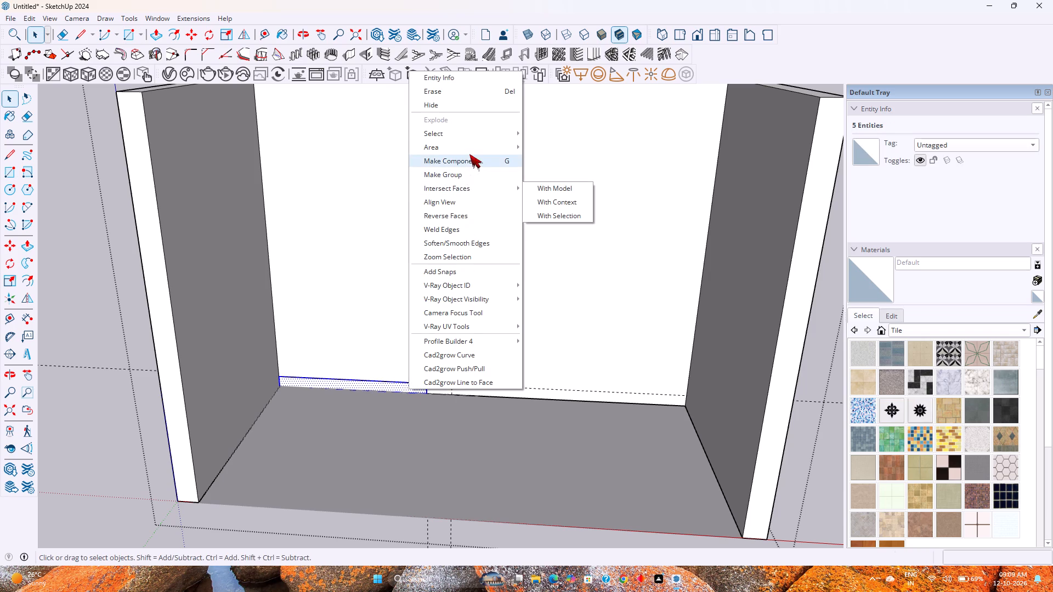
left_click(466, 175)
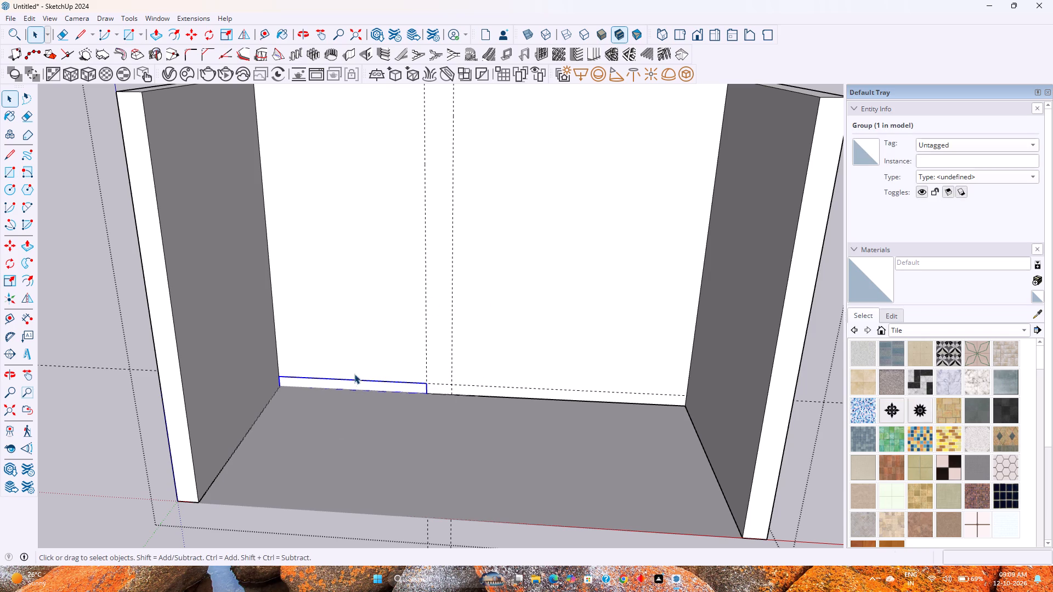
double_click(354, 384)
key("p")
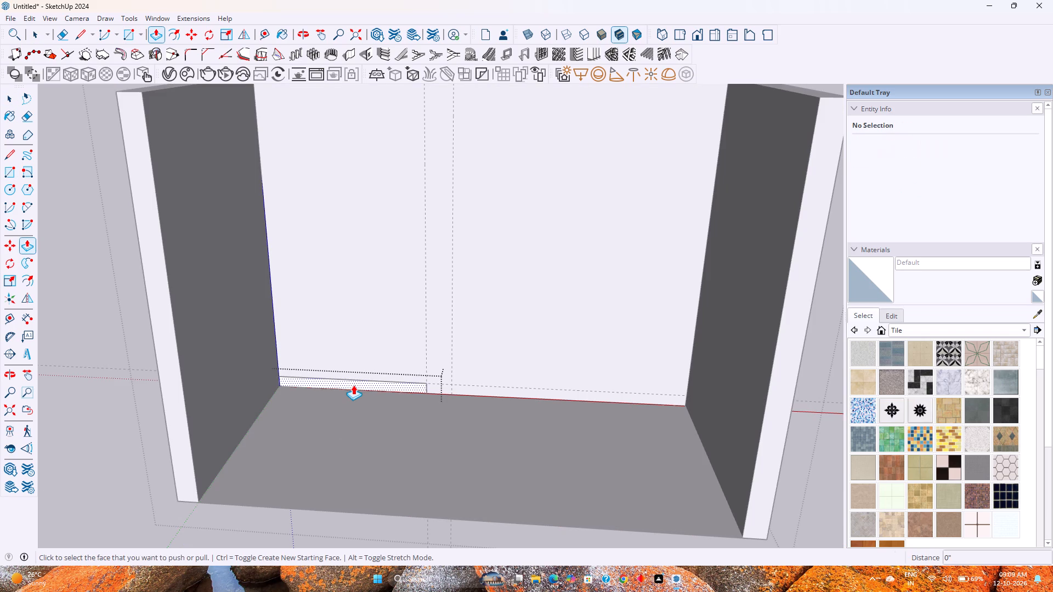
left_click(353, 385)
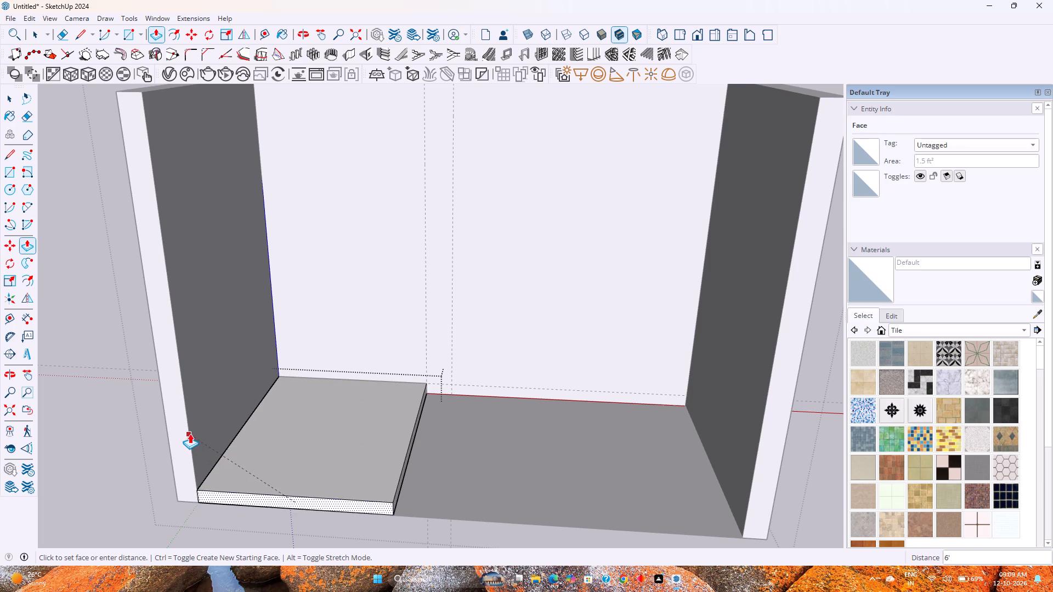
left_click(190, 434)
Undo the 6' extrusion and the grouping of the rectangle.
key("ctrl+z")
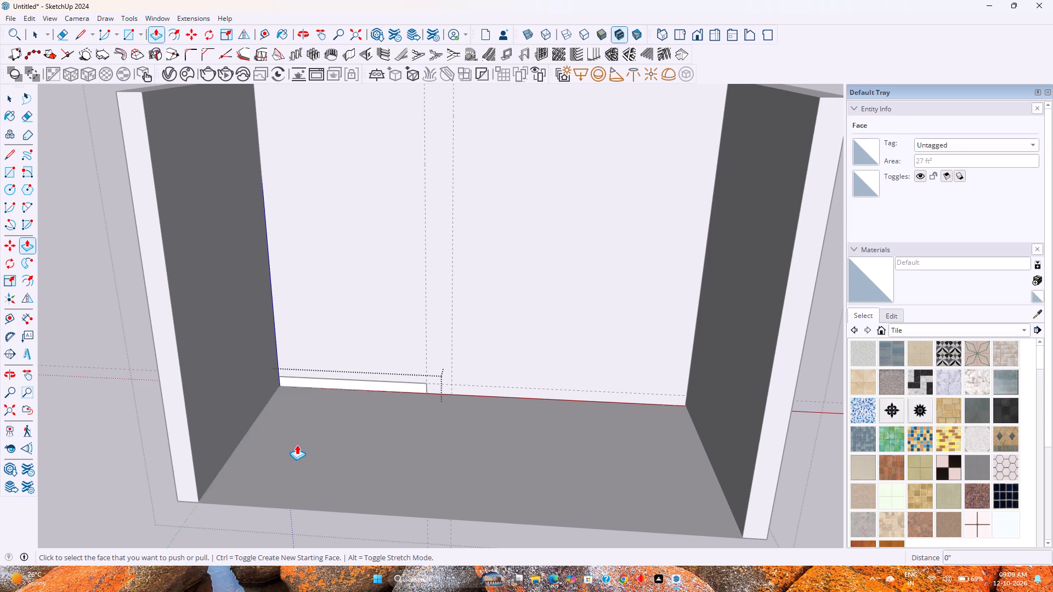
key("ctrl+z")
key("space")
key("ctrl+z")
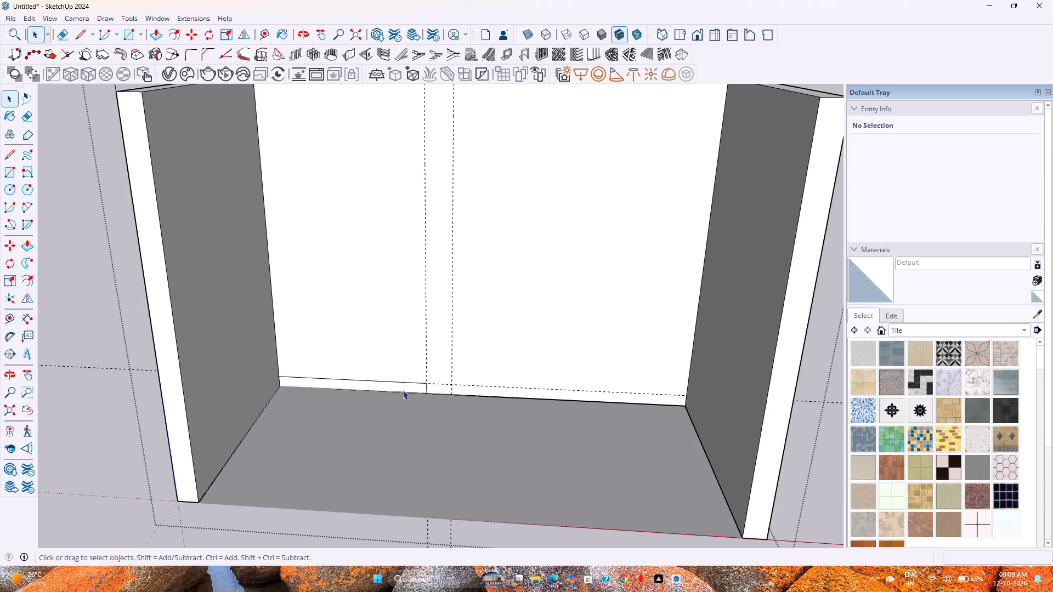
Copy the ungrouped base rectangle 7' to the left along the red axis, outside the room.
double_click(403, 387)
key("m")
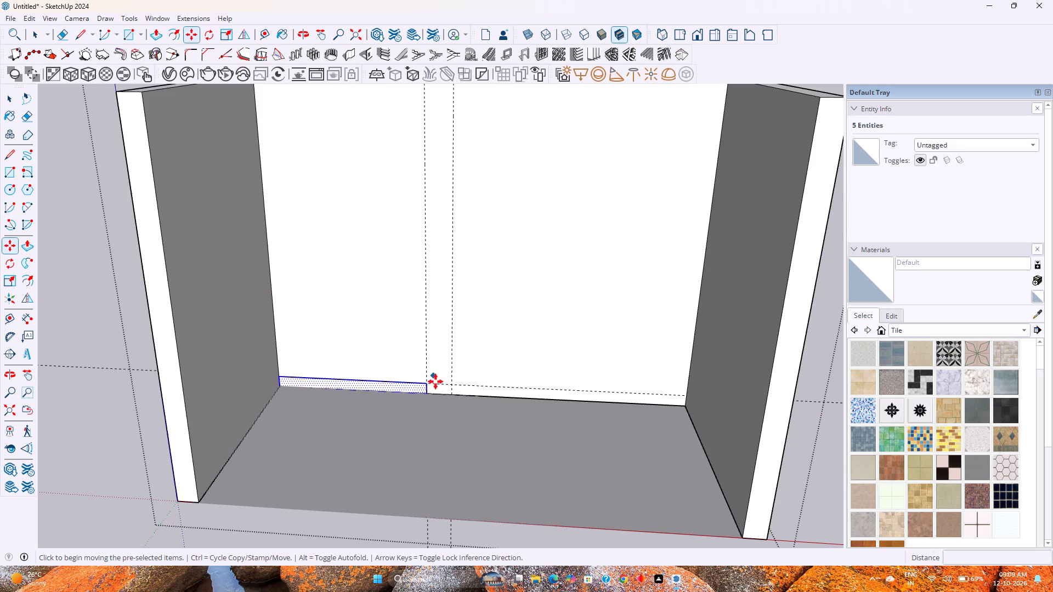
left_click(426, 383)
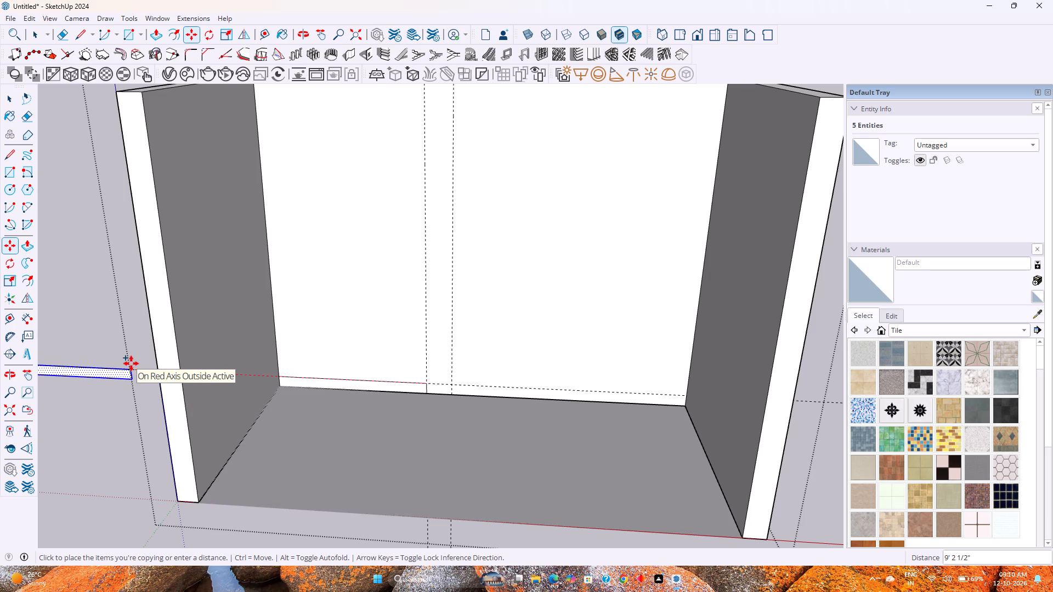
key("5")
key("apostrophe")
key("Return")
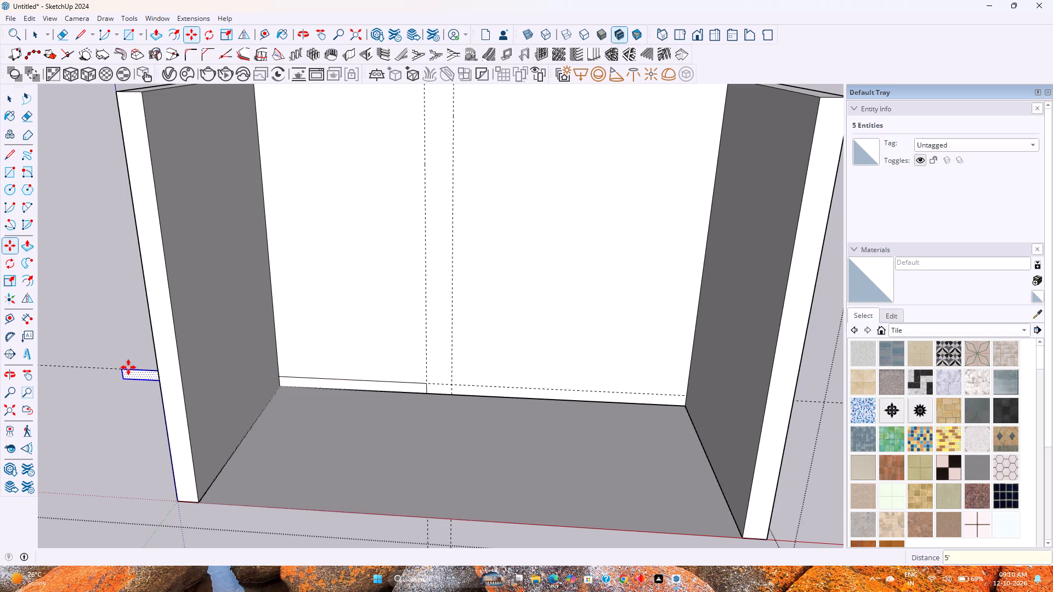
key("7")
key("apostrophe")
key("Return")
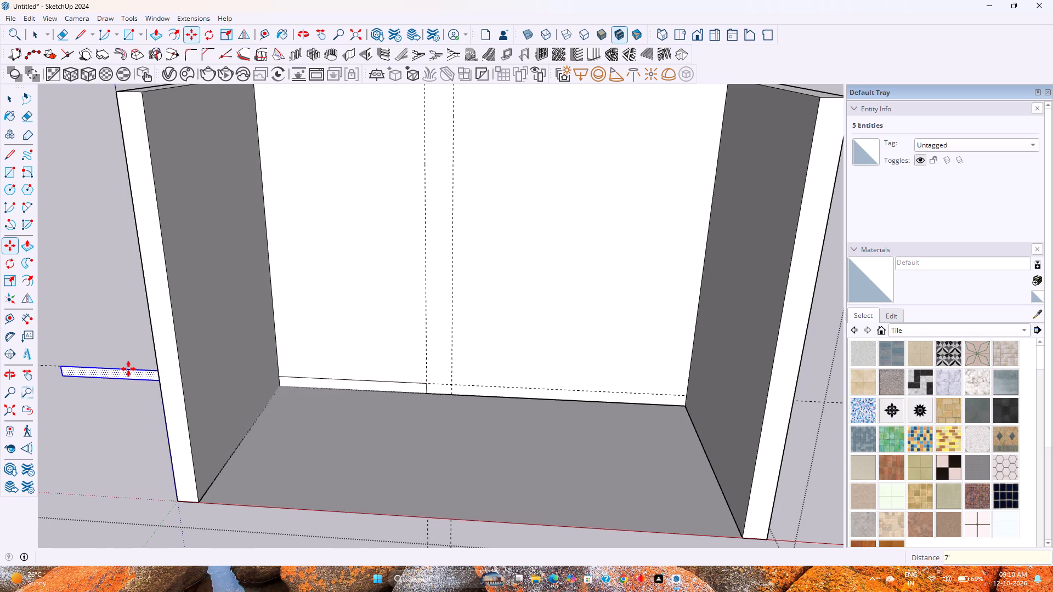
key("space")
Delete the top edge of the original rectangle on the back wall.
middle_click_drag(149, 379, 213, 411)
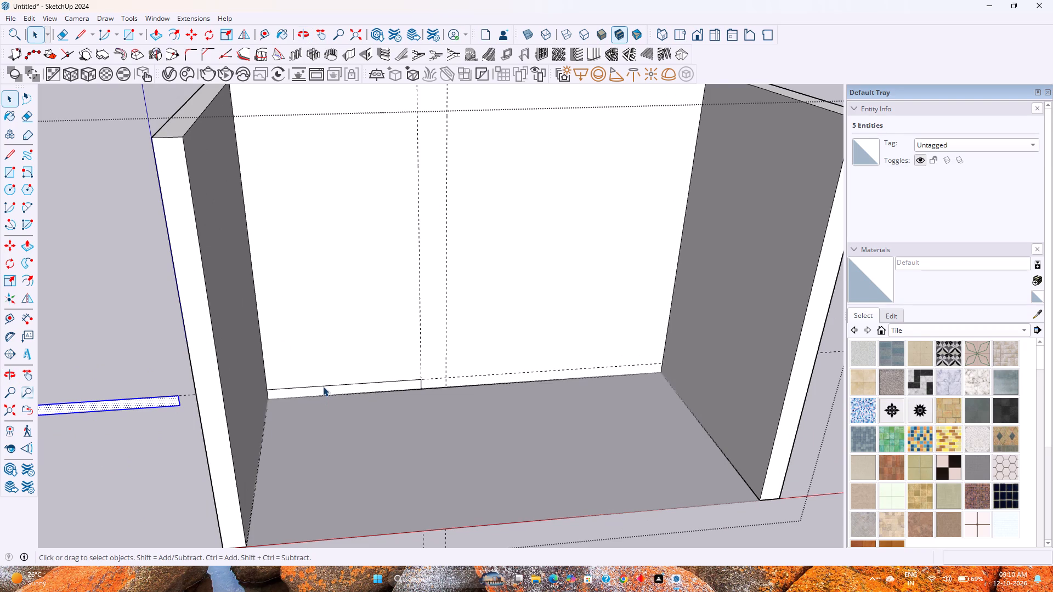
left_click(323, 386)
key("Delete")
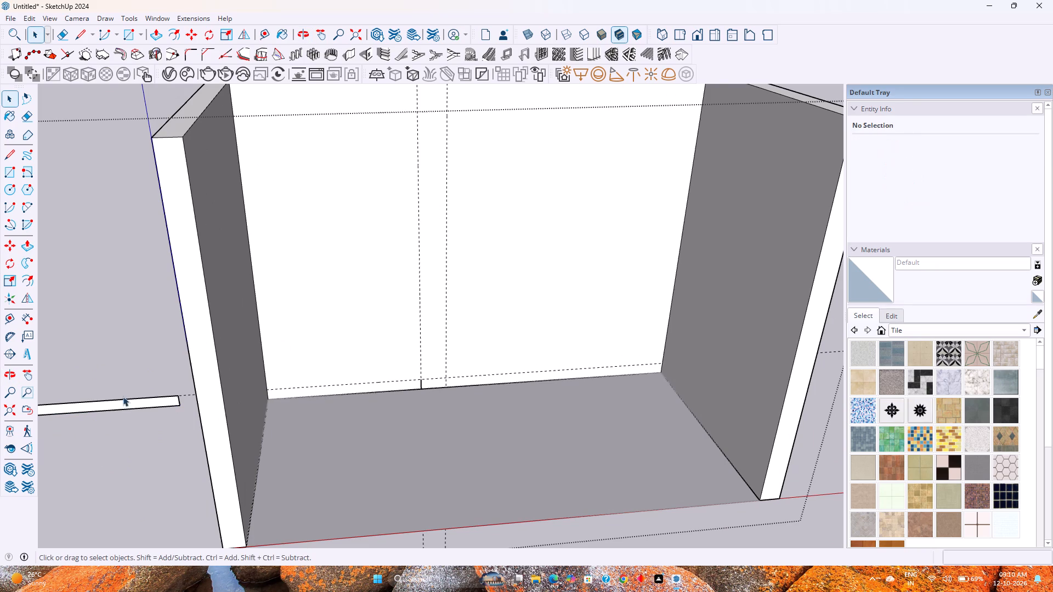
Make a group of the copied rectangle outside the left wall.
double_click(128, 404)
right_click(128, 404)
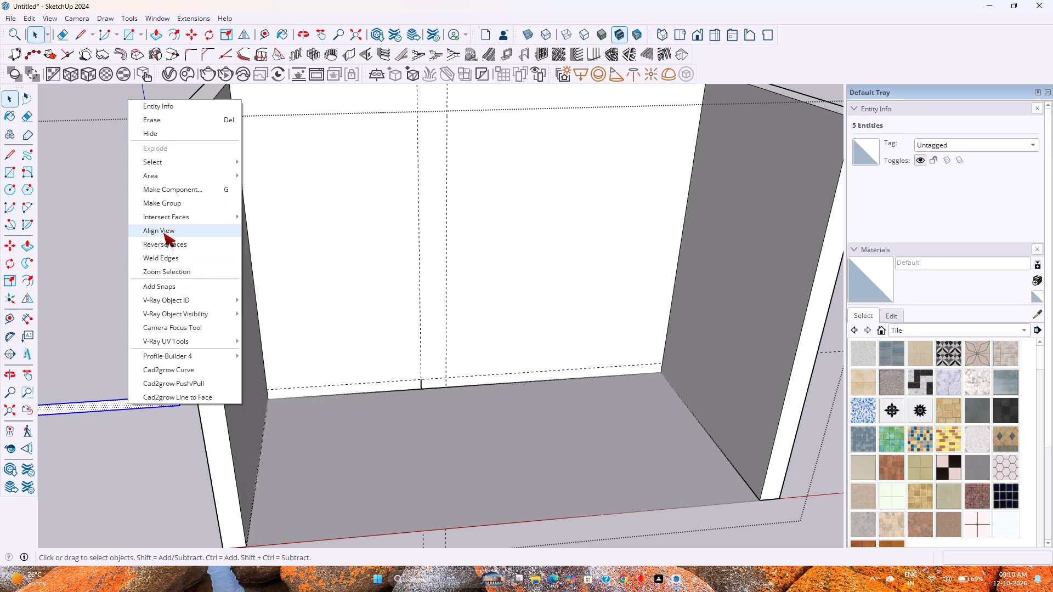
left_click(177, 204)
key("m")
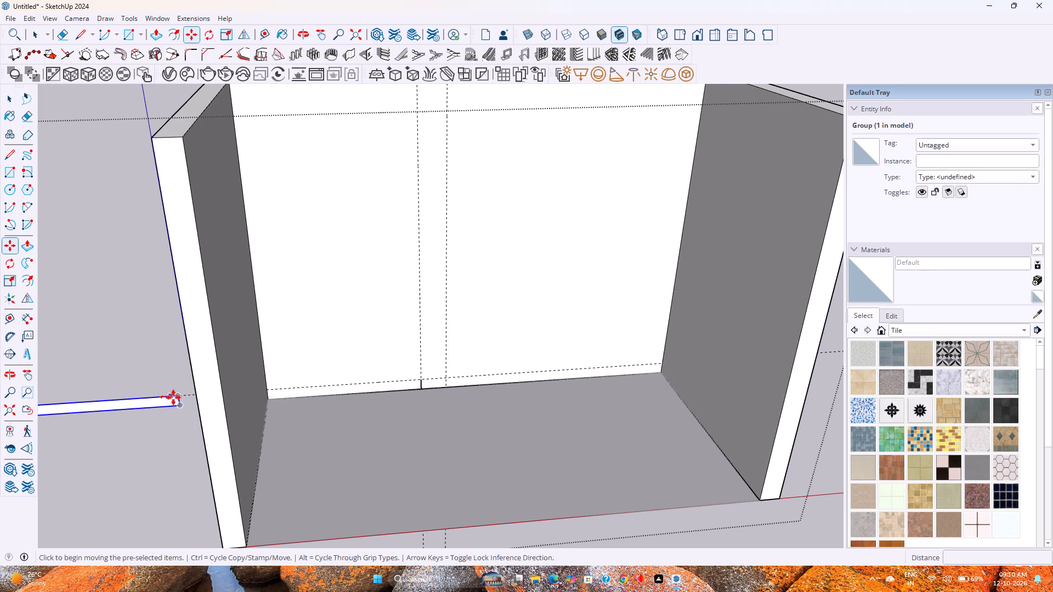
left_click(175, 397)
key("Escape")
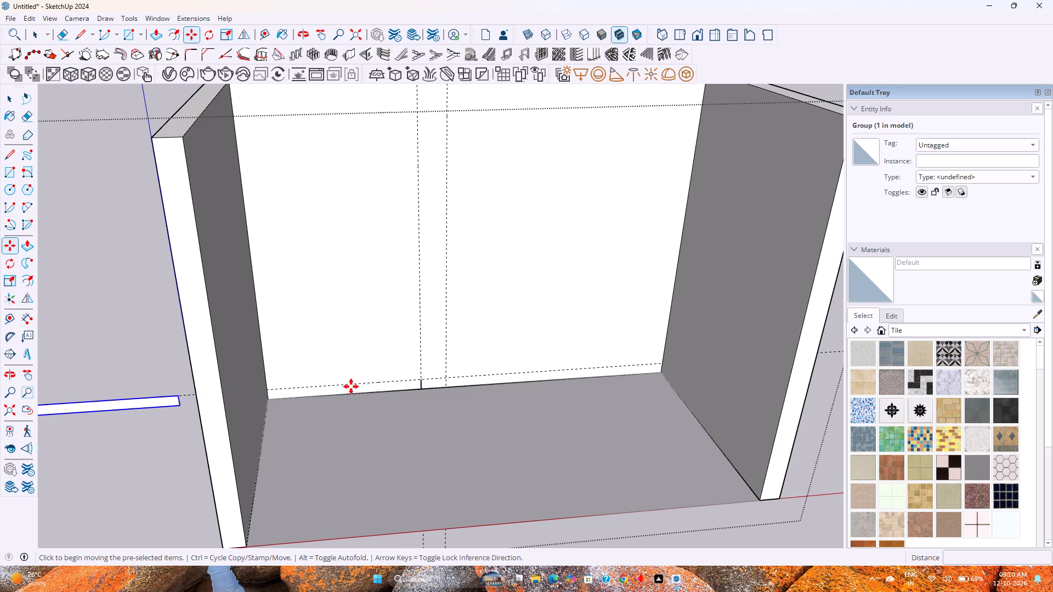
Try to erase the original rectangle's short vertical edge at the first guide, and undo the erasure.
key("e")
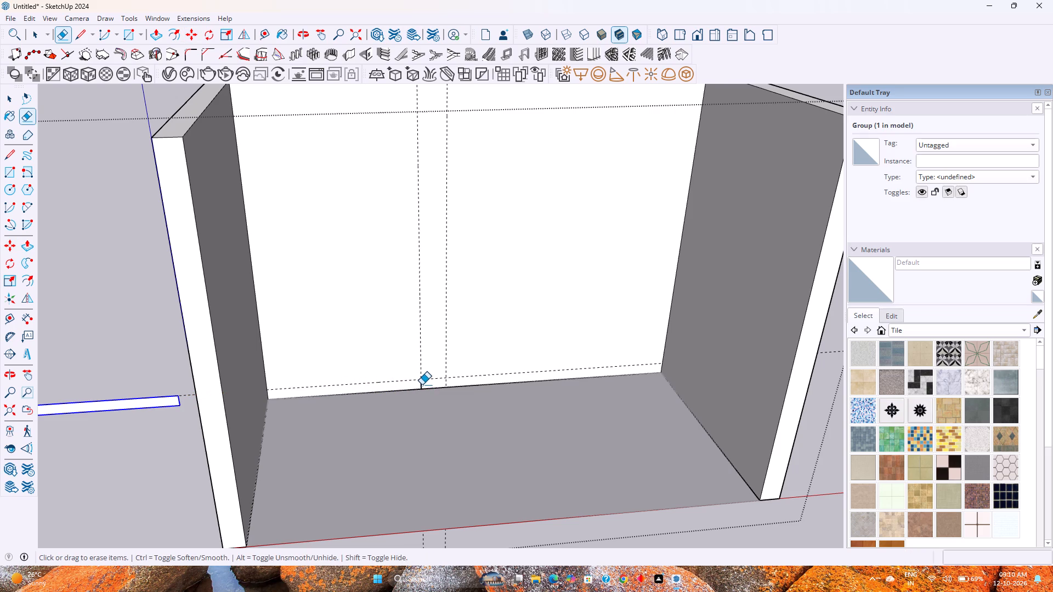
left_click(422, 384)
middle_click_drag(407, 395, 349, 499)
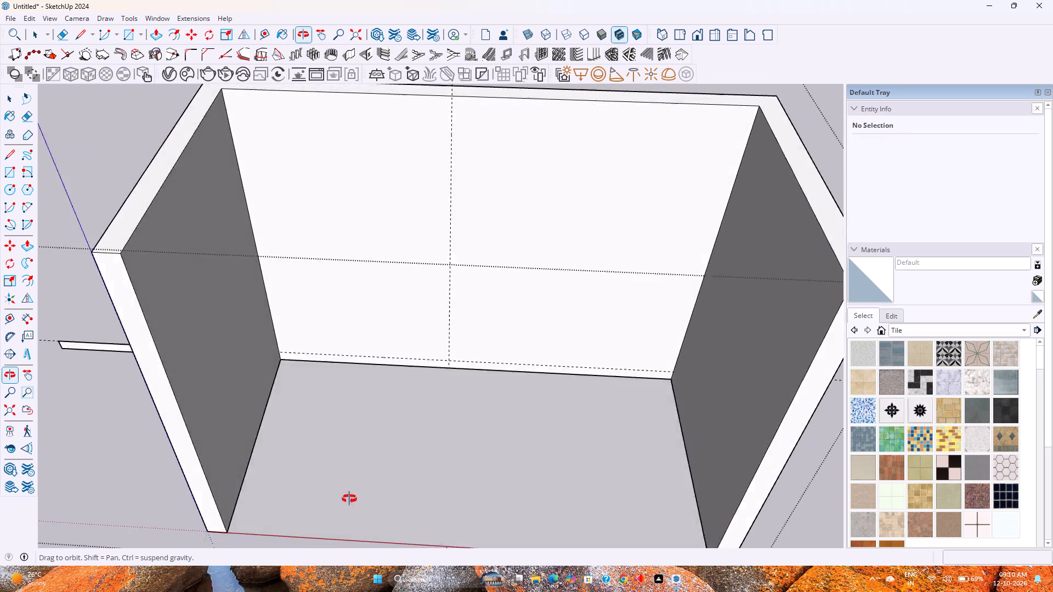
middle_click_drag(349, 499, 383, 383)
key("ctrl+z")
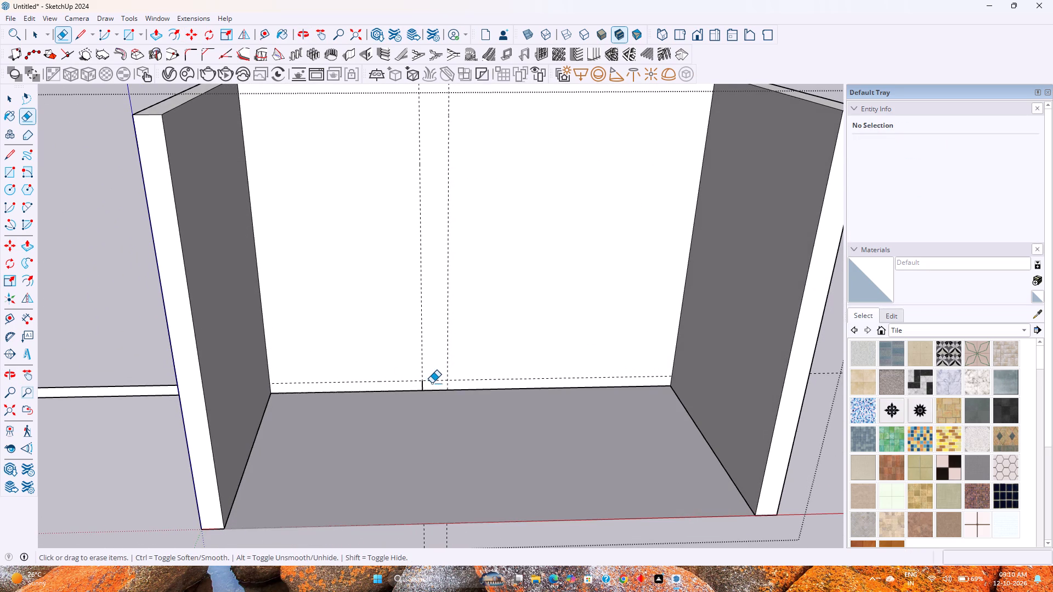
Delete the leftover 4" vertical edge at the base of the first vertical guide.
scroll(432, 383, "up", 14)
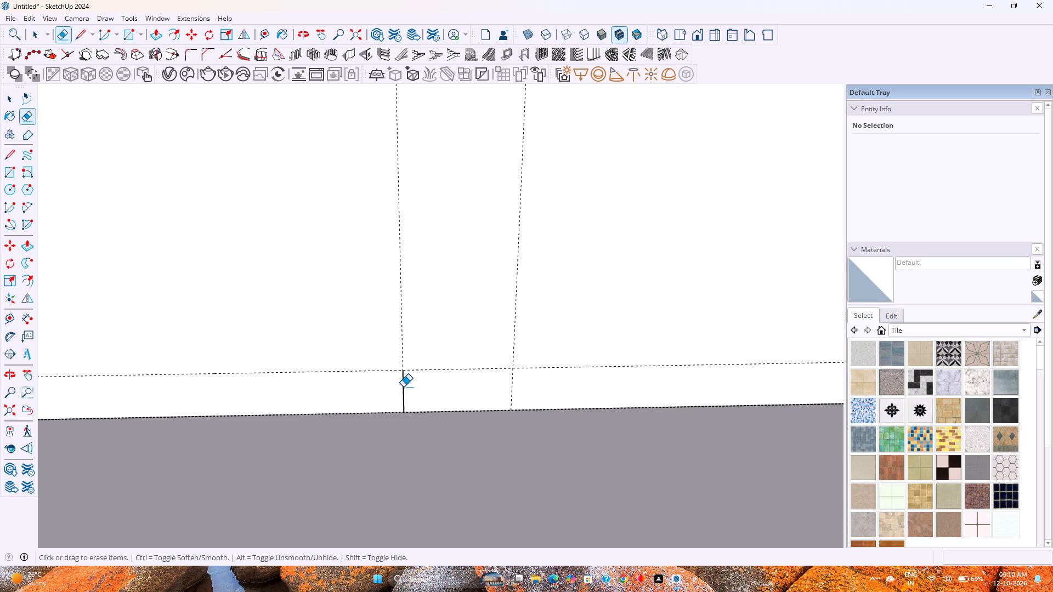
key("space")
left_click(404, 388)
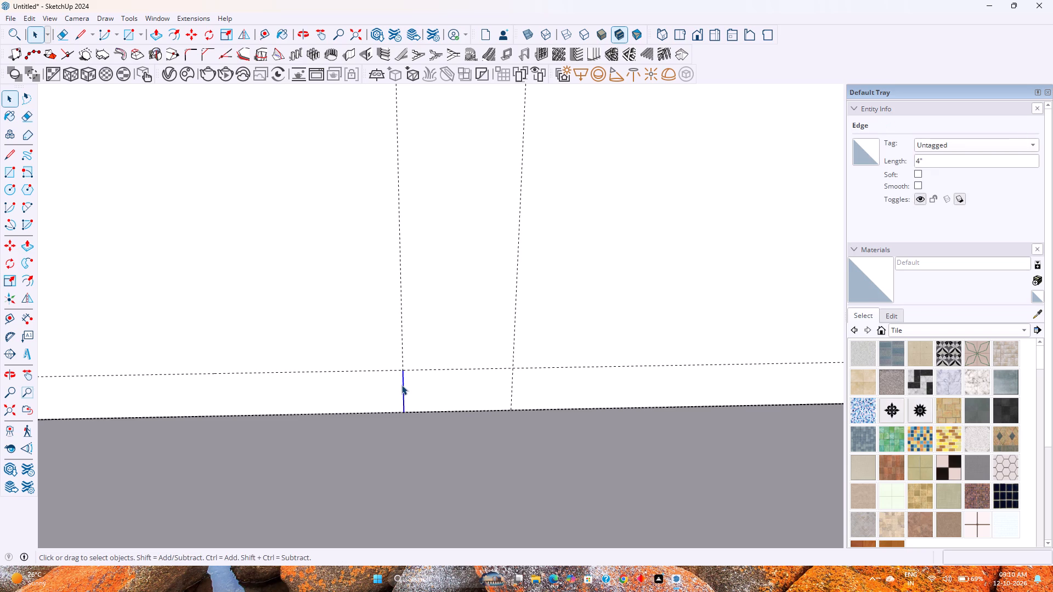
key("Delete")
Move the grouped rectangle 7' back along the red axis so its upper corner meets the first vertical guide.
scroll(401, 385, "down", 20)
scroll(401, 385, "down", 1)
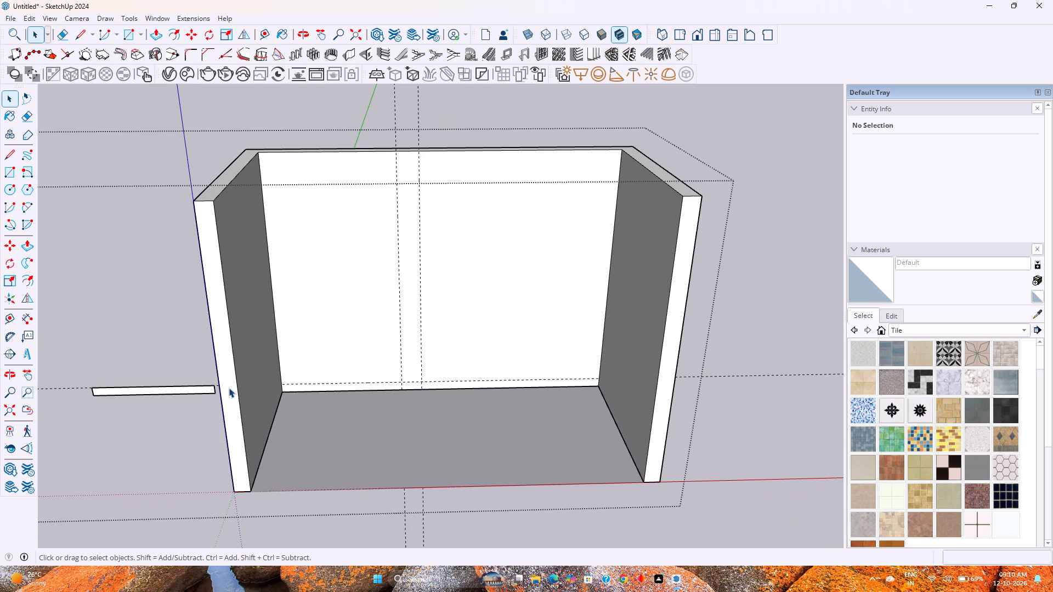
left_click(200, 389)
key("m")
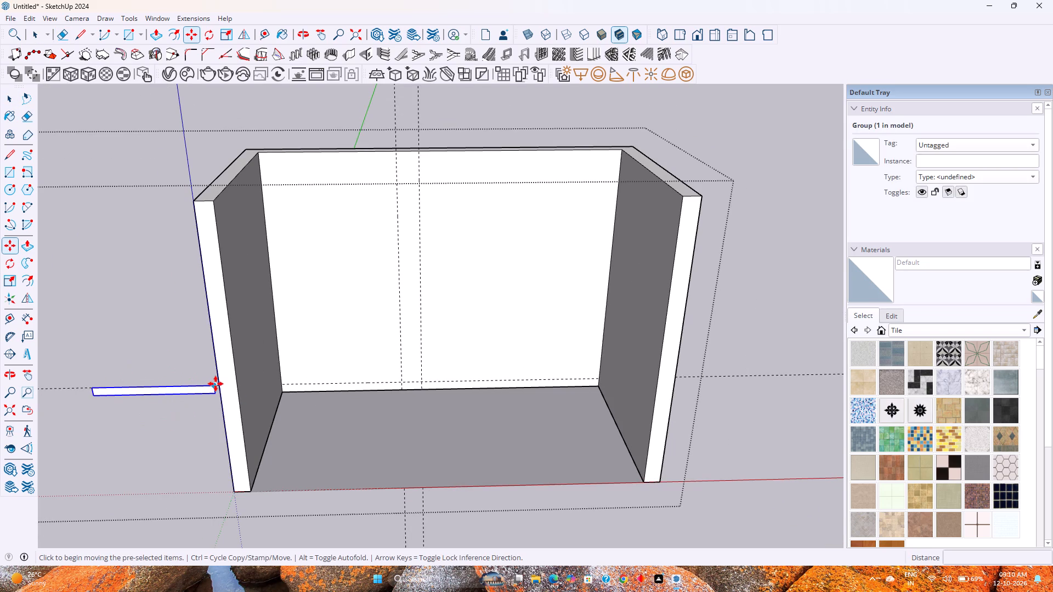
left_click(214, 384)
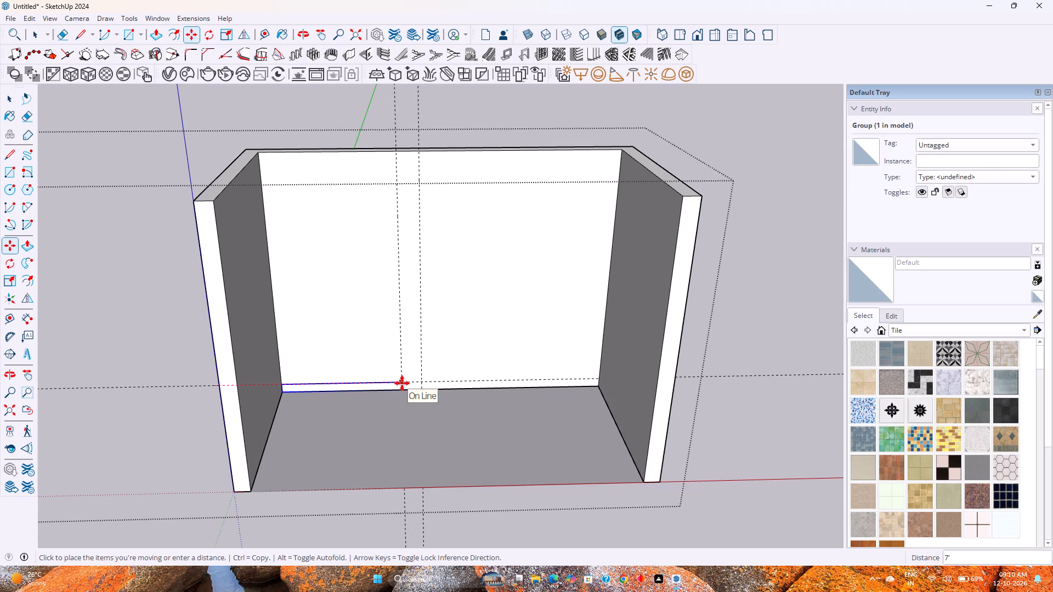
left_click(402, 383)
key("space")
Inside the rectangle's group, extrude the face 6' flush with the room's front, and exit the group.
double_click(382, 387)
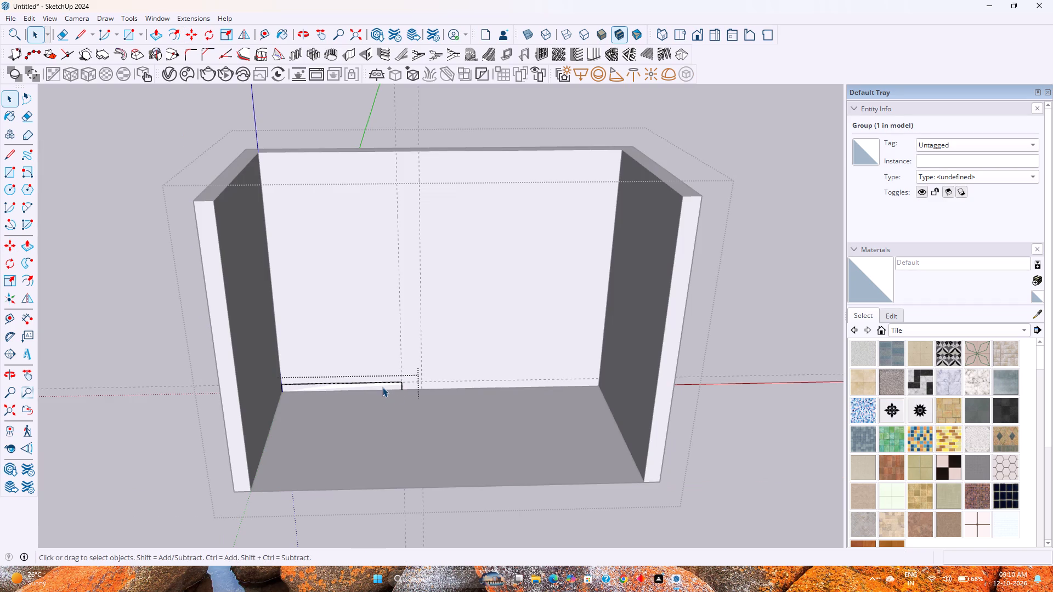
key("p")
left_click(382, 387)
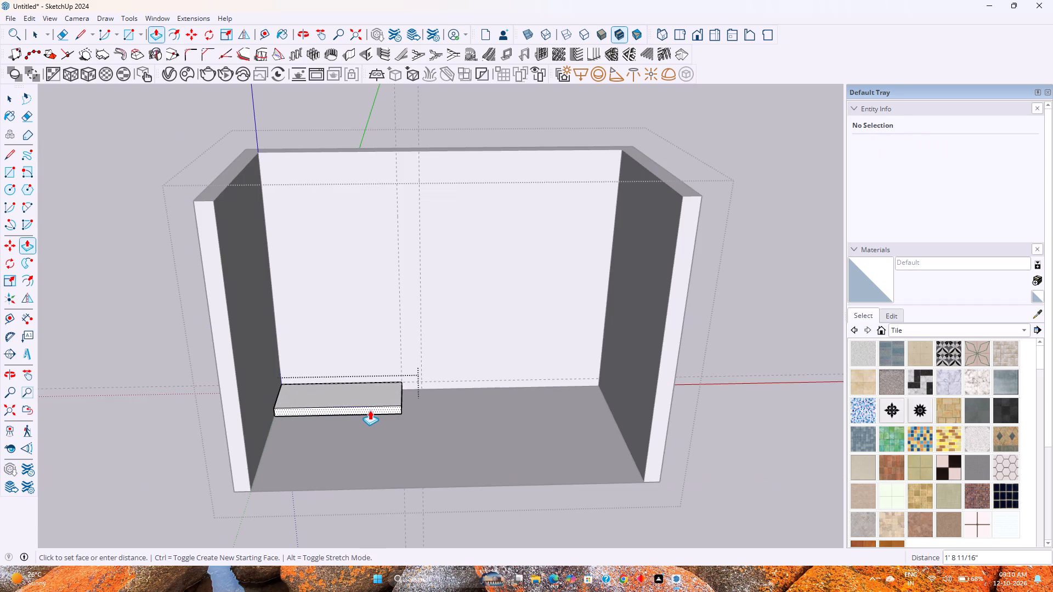
left_click(230, 390)
middle_click_drag(358, 374, 339, 521)
middle_click_drag(330, 492, 331, 462)
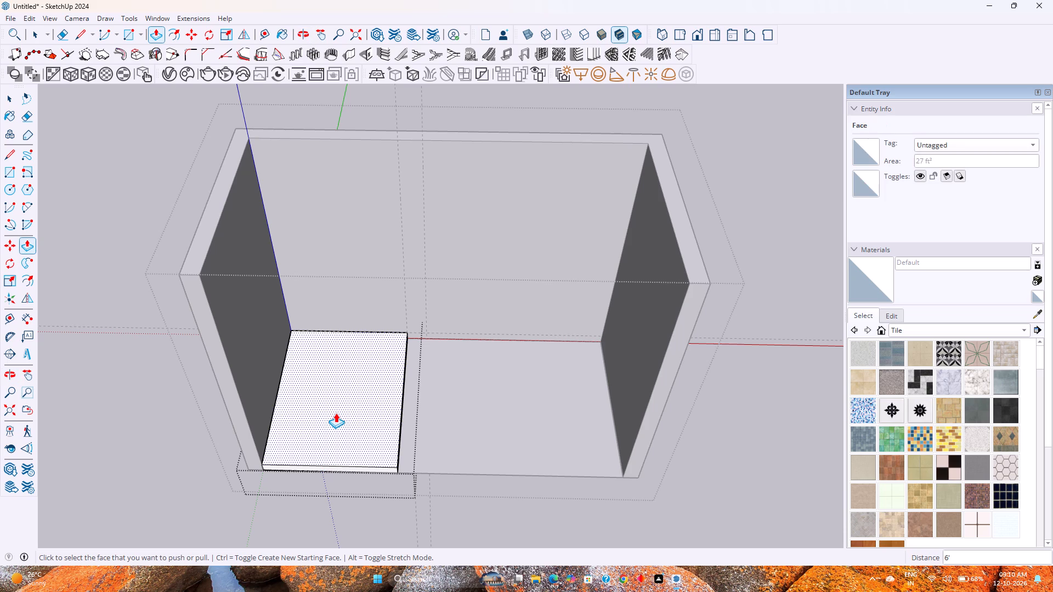
key("space")
scroll(337, 415, "down", 2)
middle_click_drag(377, 412, 403, 498, "shift")
scroll(403, 499, "down", 1)
middle_click_drag(402, 500, 241, 377)
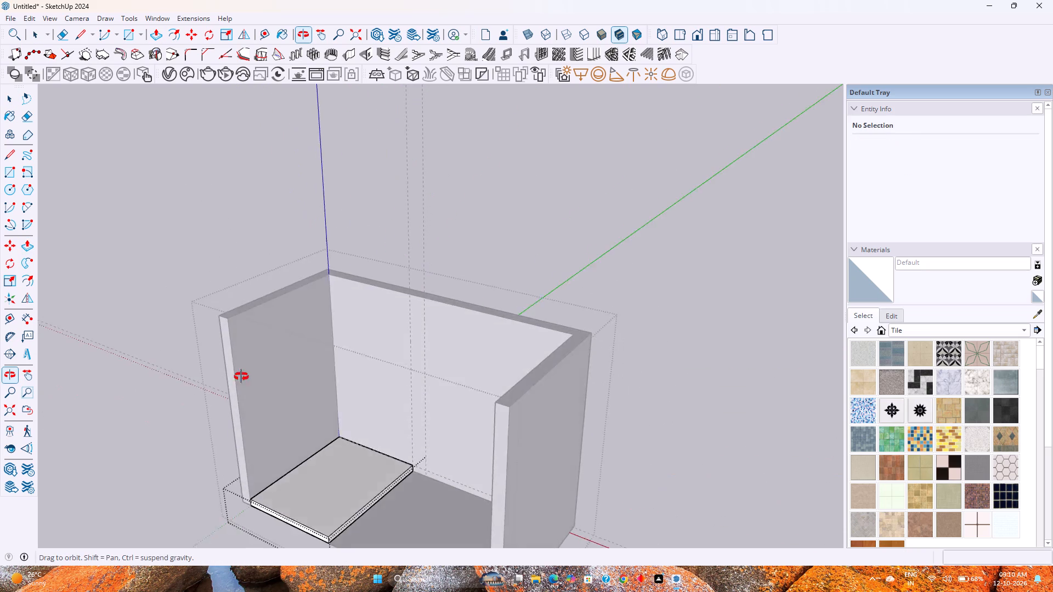
middle_click_drag(241, 377, 279, 361)
key("Escape")
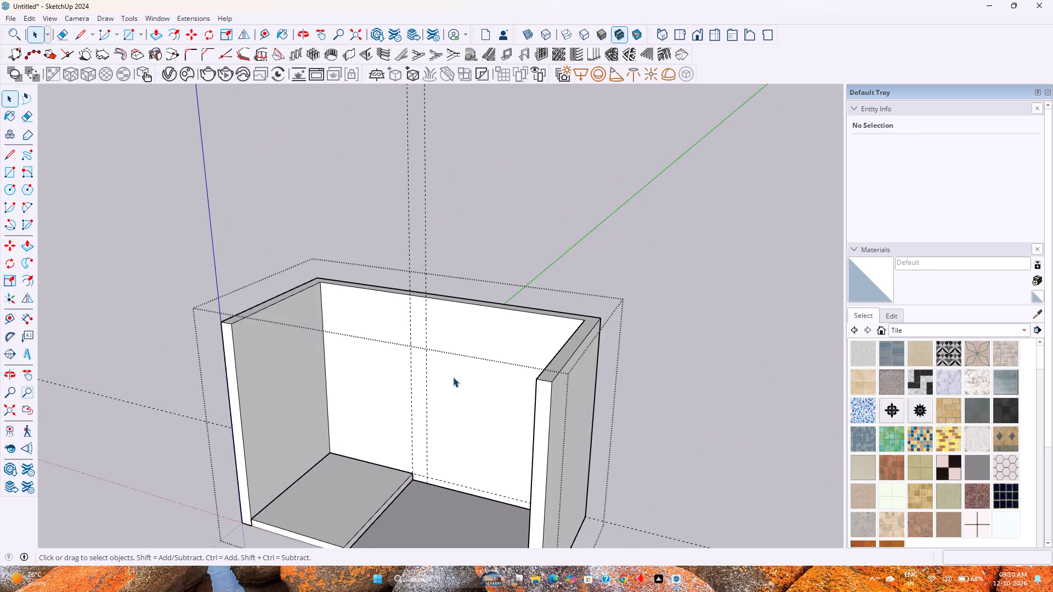
Measure the distance from the second vertical guide to the right wall's inner corner along the back wall.
scroll(423, 392, "up", 4)
middle_click_drag(426, 392, 517, 340)
scroll(517, 340, "down", 4)
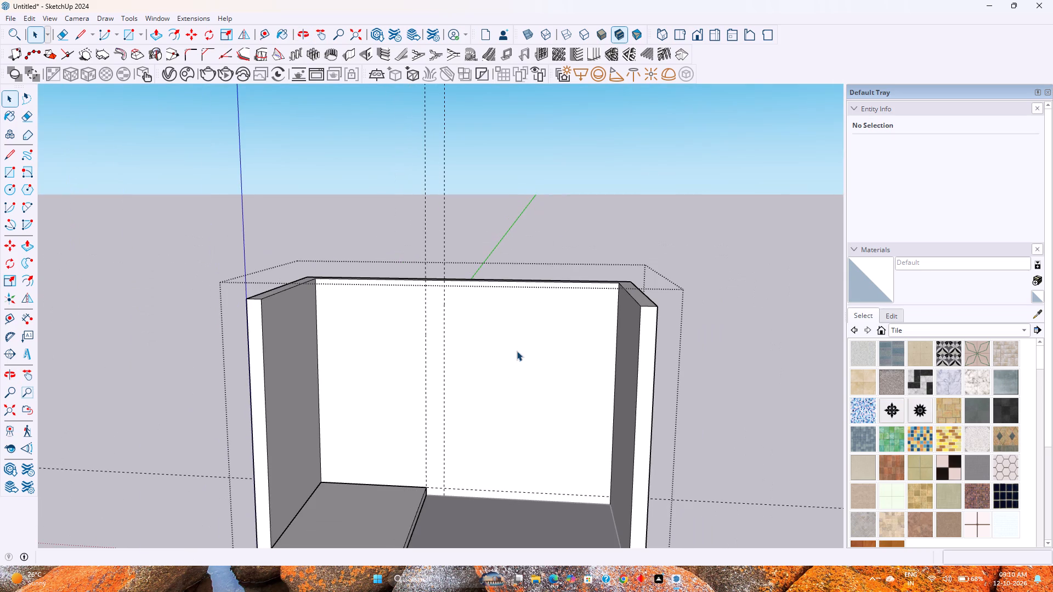
left_click(27, 319)
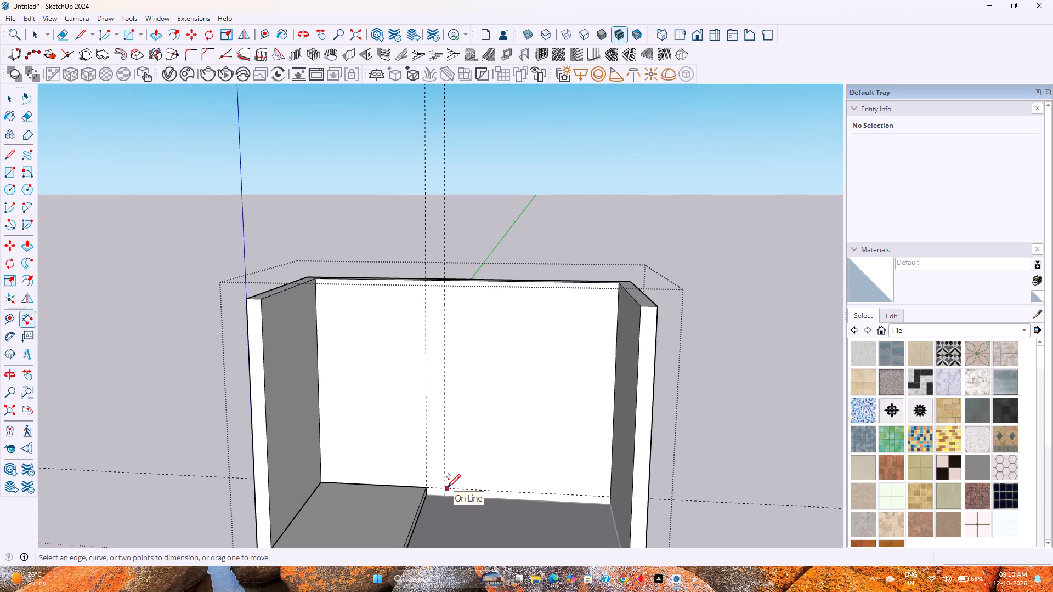
left_click(445, 488)
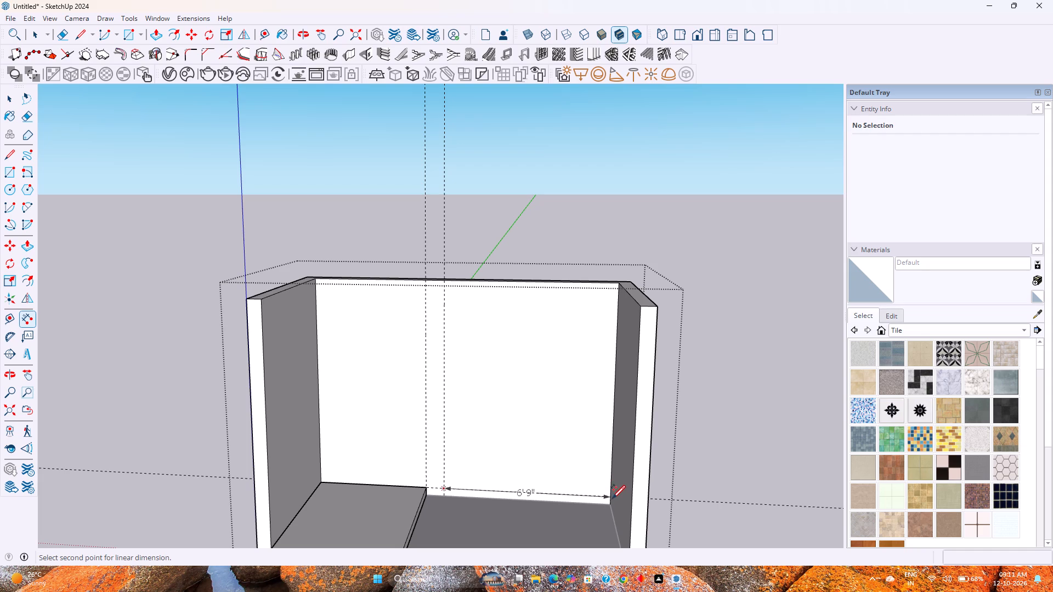
key("Escape")
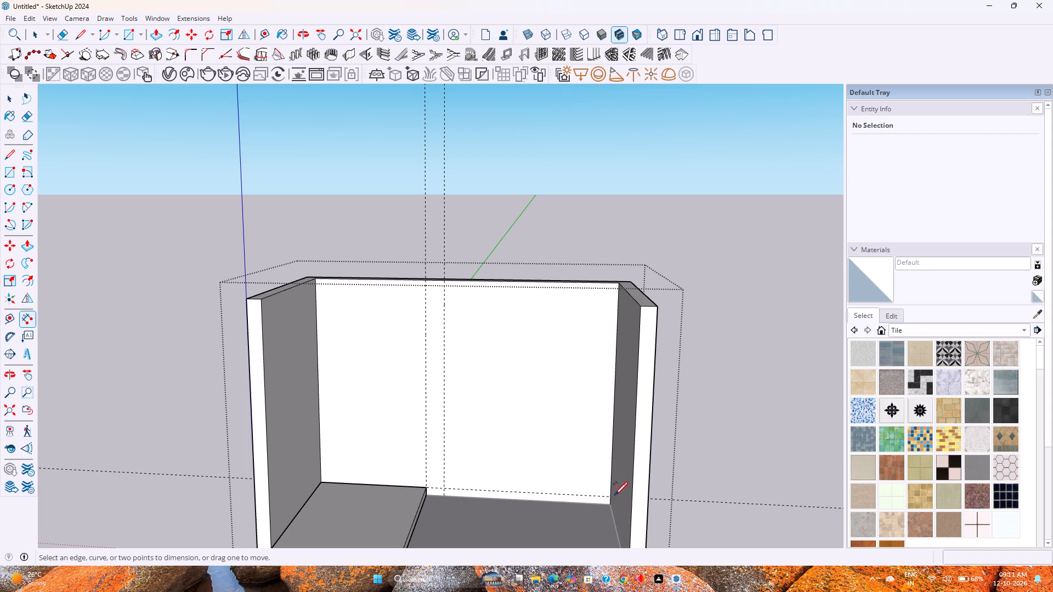
key("space")
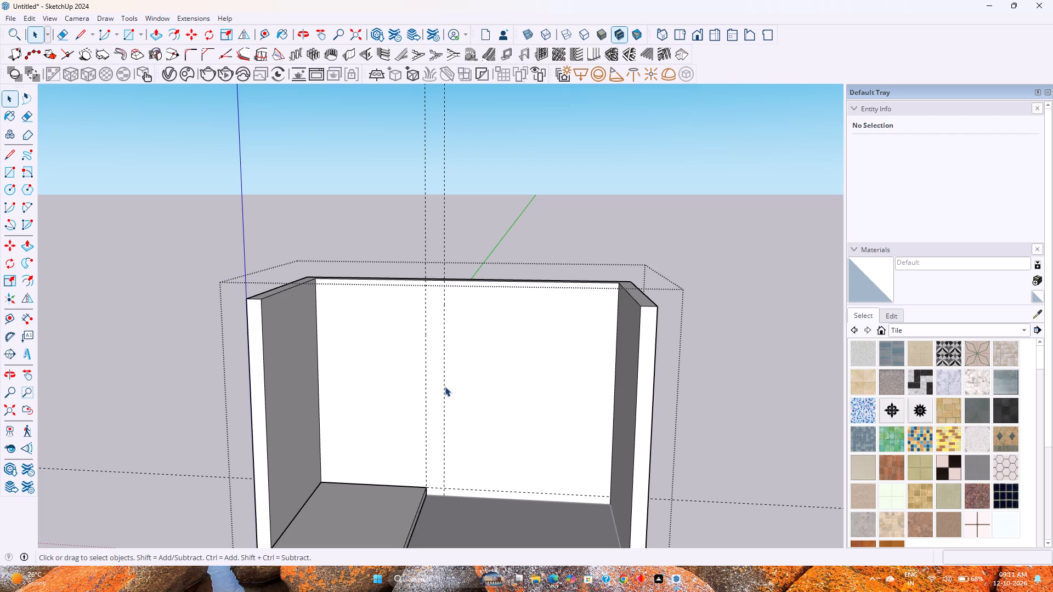
Delete the second vertical guide, 9" beyond the first, on the back wall.
left_click(444, 387)
key("Delete")
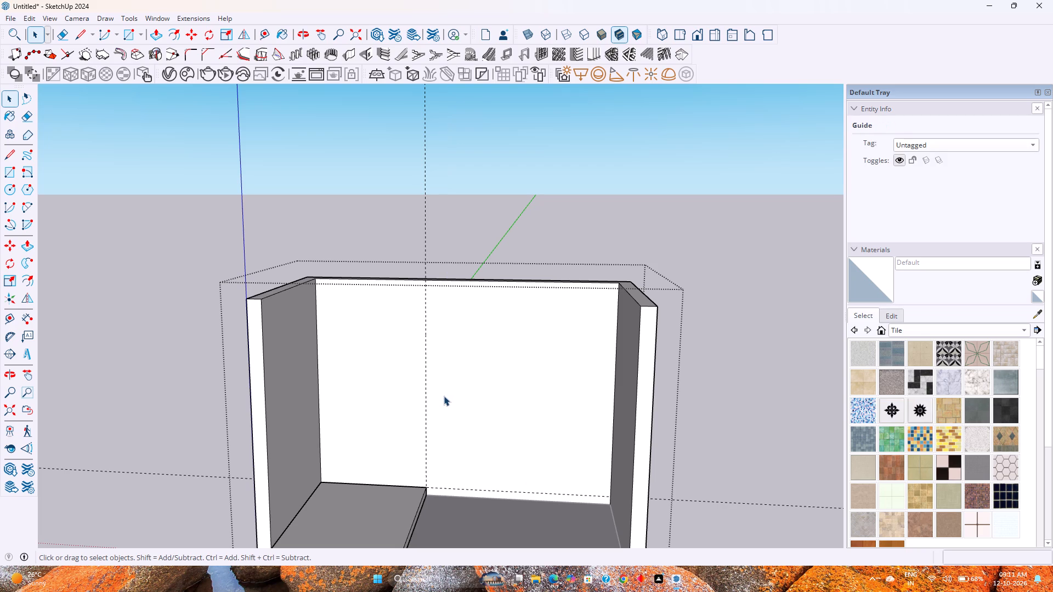
Place a vertical guide on the back wall 11" from the existing vertical guide, towards the right wall.
left_click(270, 37)
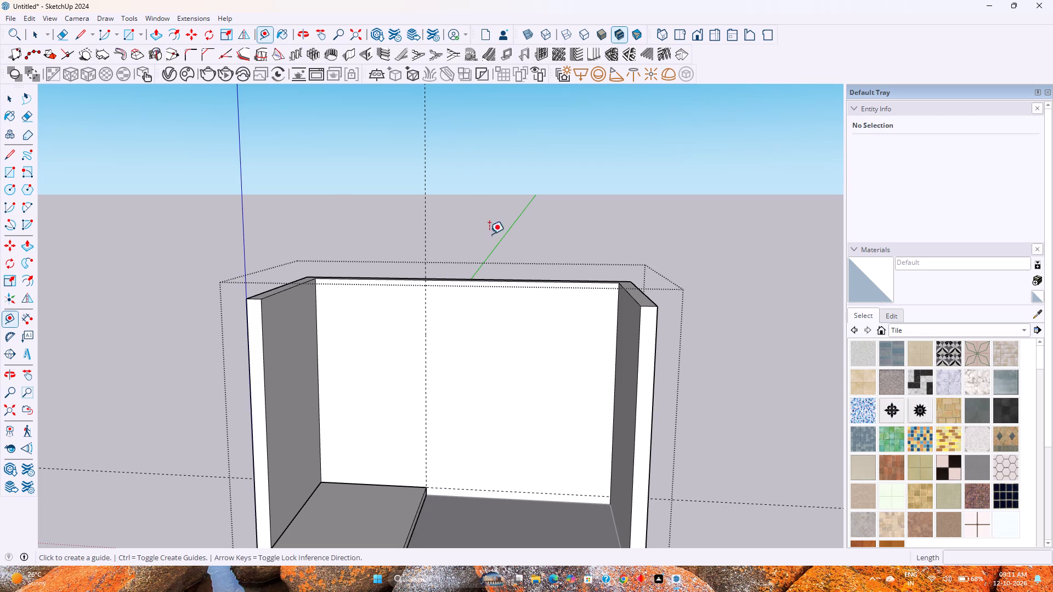
left_click(426, 206)
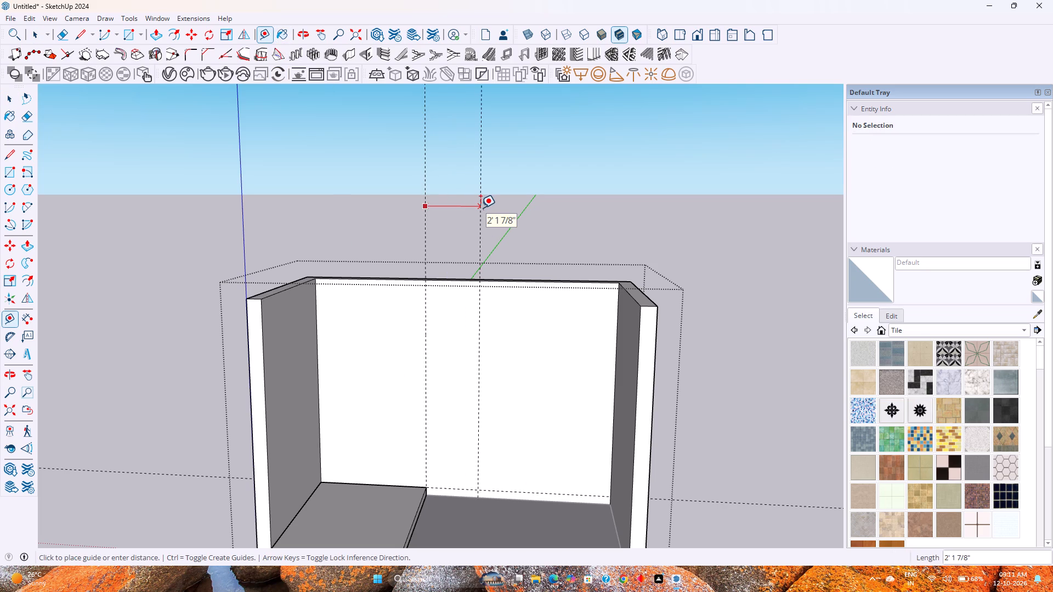
type("10")
key("Return")
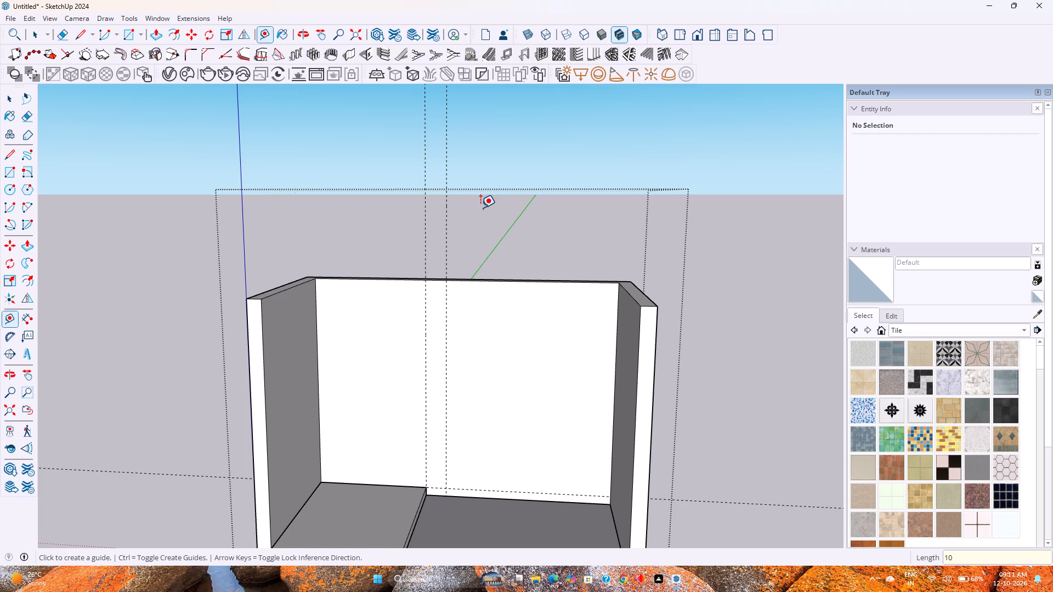
type("11")
key("Return")
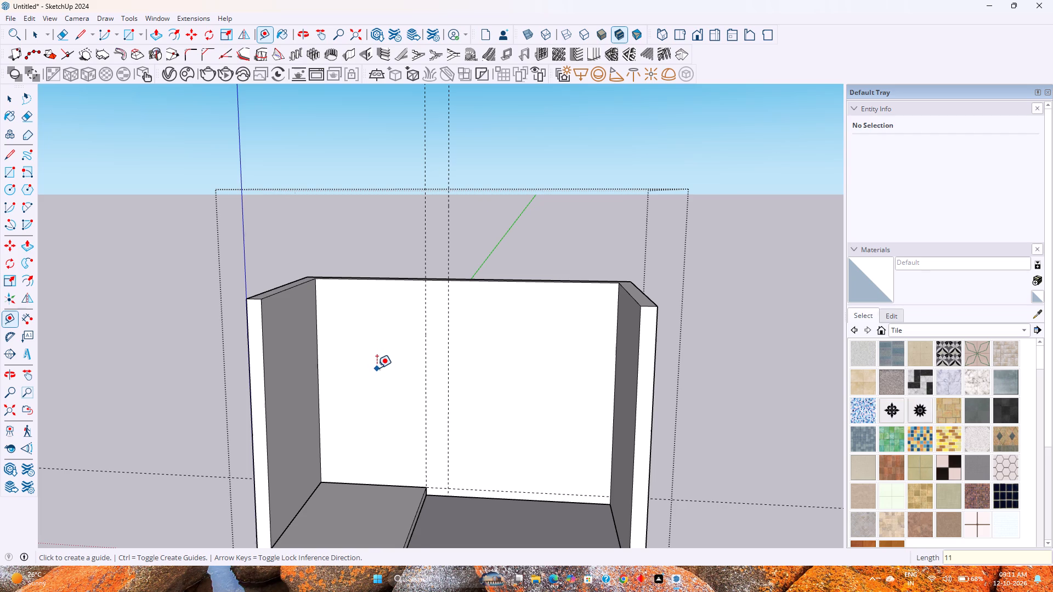
Place a horizontal guide on the left wall's inner face 3'6" above the platform and another 1'6" above it.
scroll(377, 368, "up", 1)
middle_click_drag(377, 368, 240, 373)
left_click(322, 493)
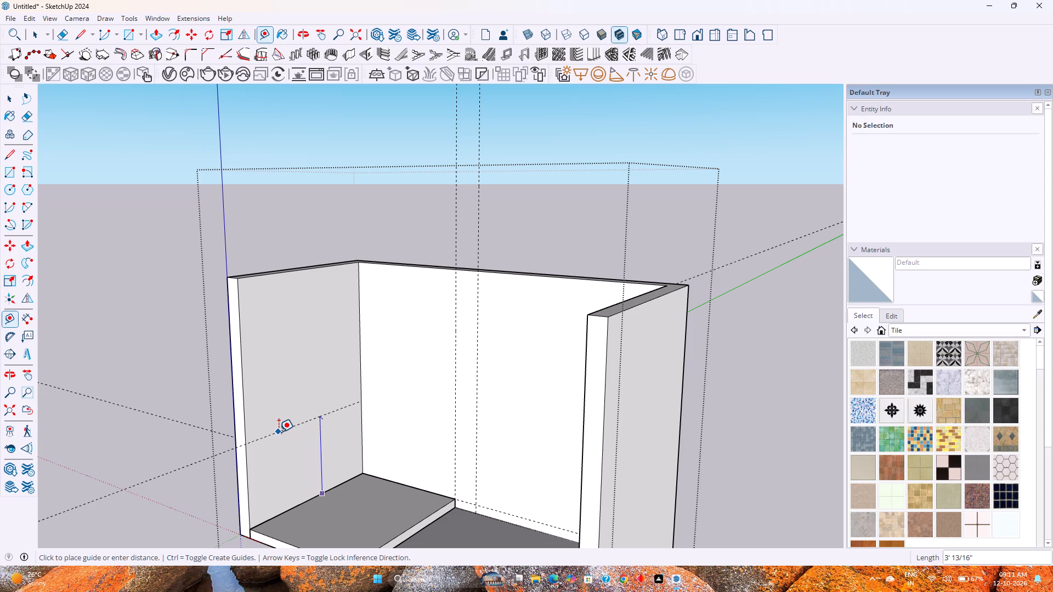
type("3'6\"")
key("Return")
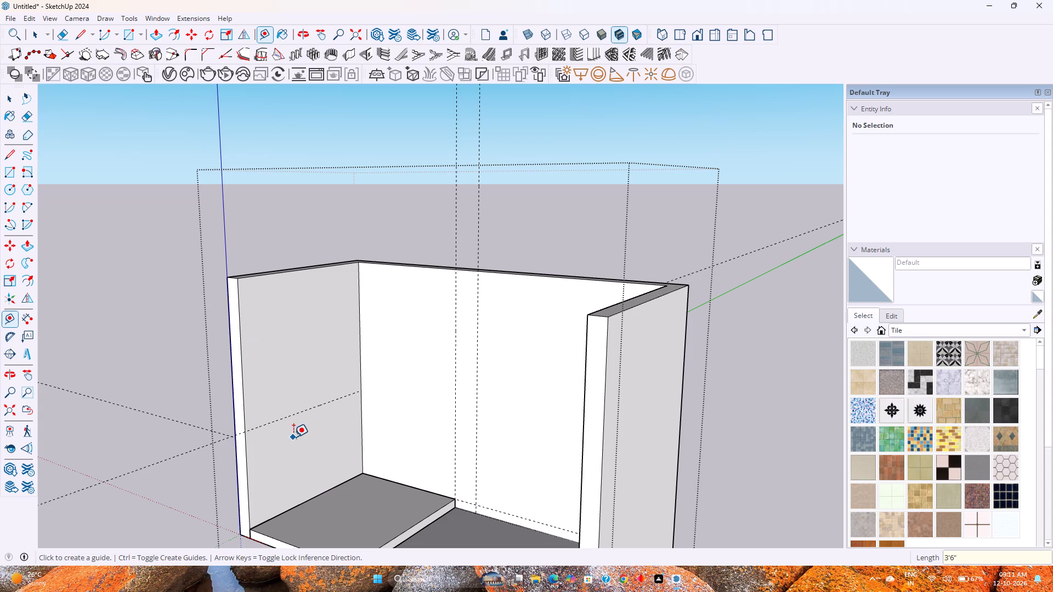
left_click(275, 419)
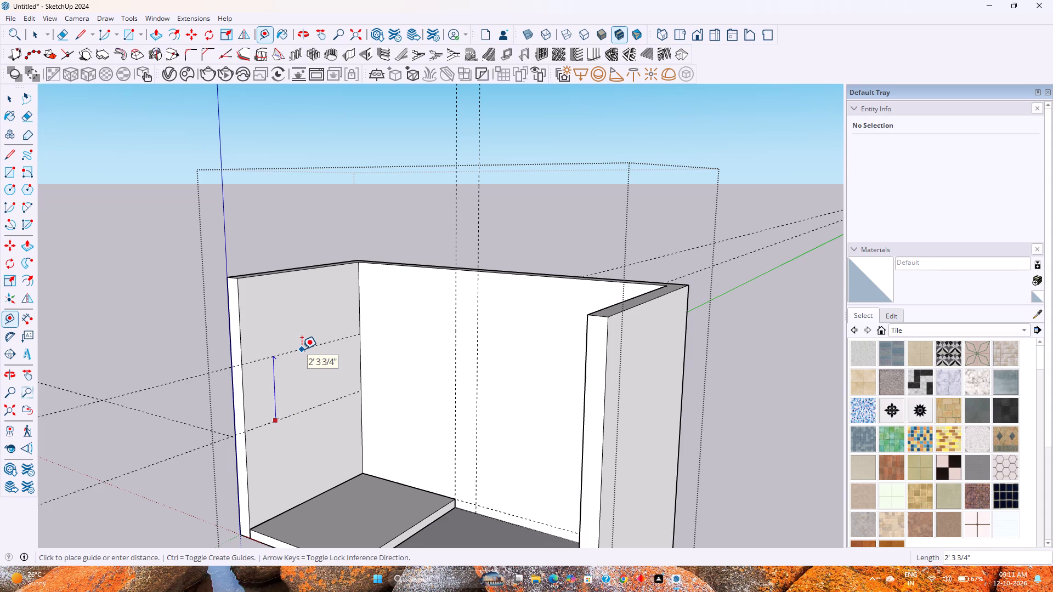
type("1'6\"")
key("Return")
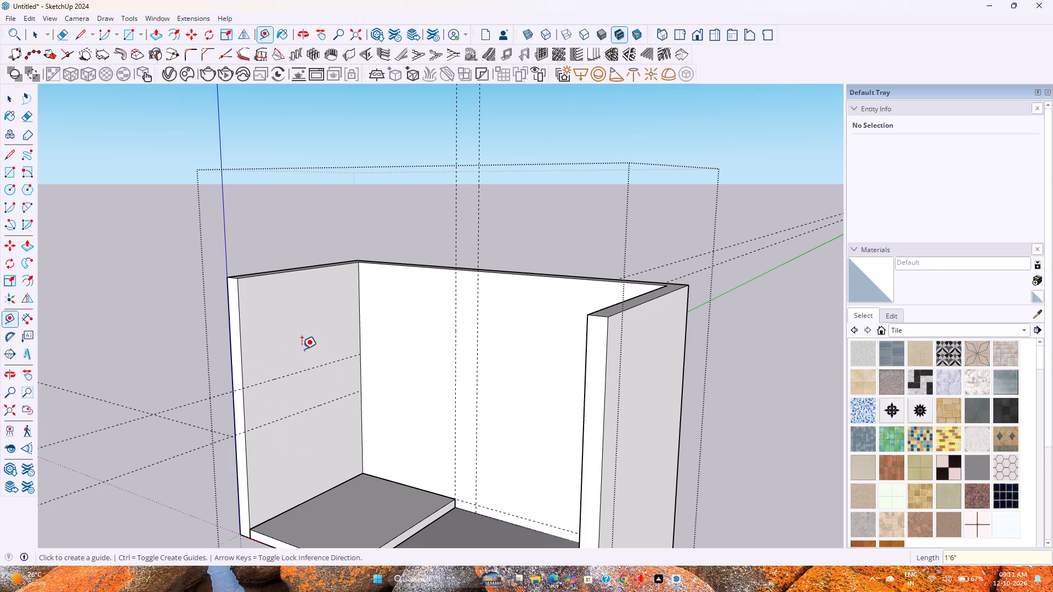
Place vertical guides on the left wall's inner face 1' from the back corner and 1' from the front edge.
left_click(361, 366)
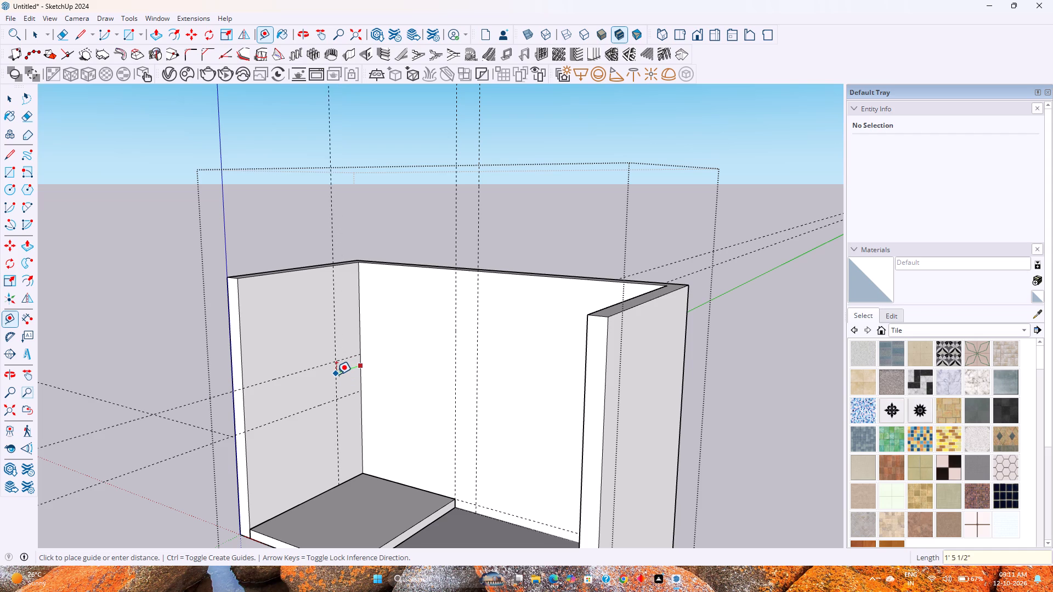
type("1'")
key("Return")
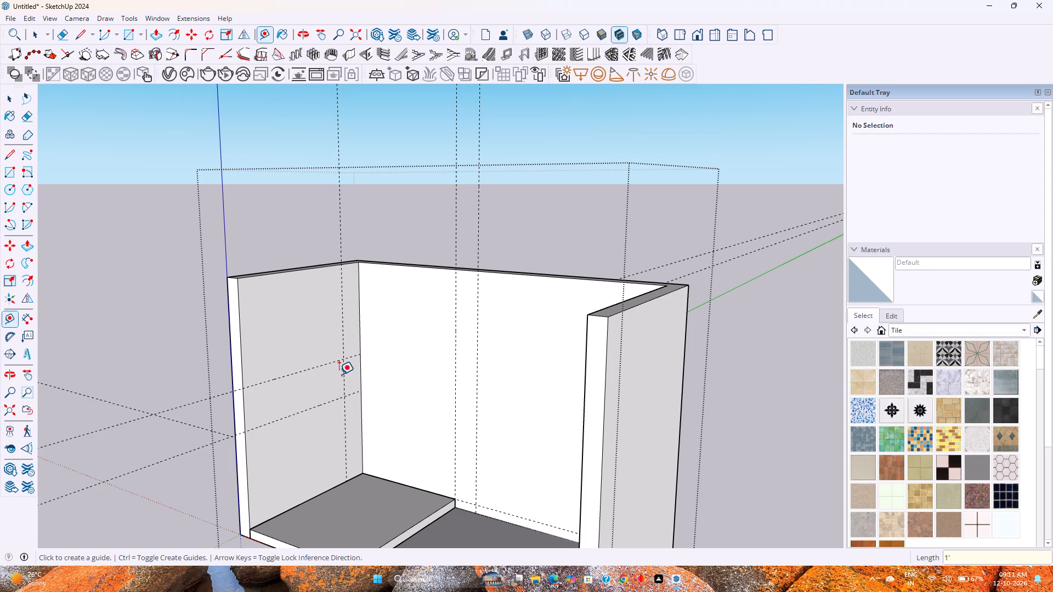
left_click(242, 373)
type("1'")
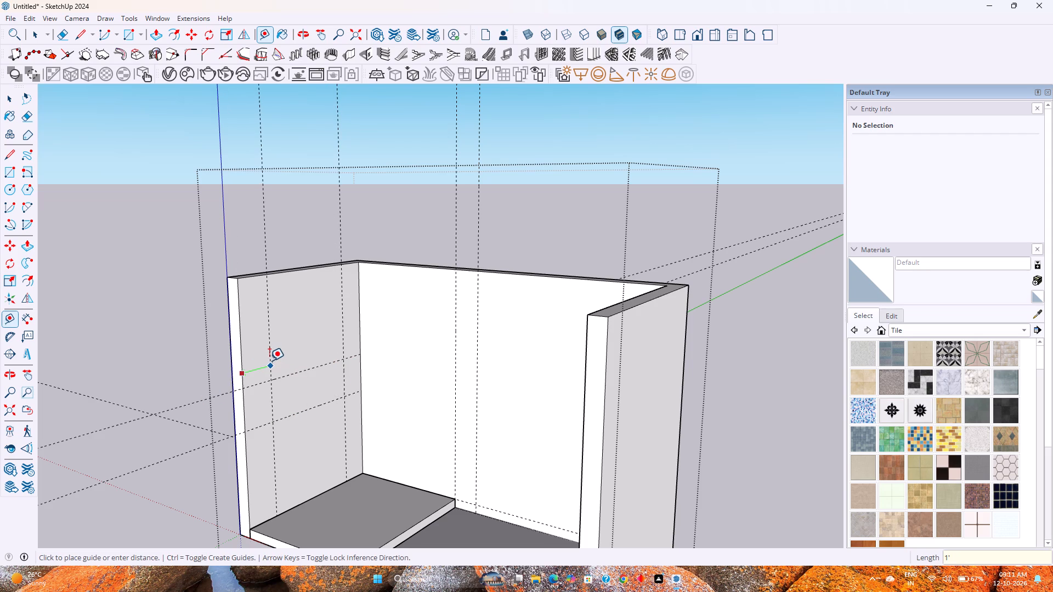
key("Return")
Thicken the left wall by extruding its outer face 3" outward.
scroll(287, 418, "up", 7)
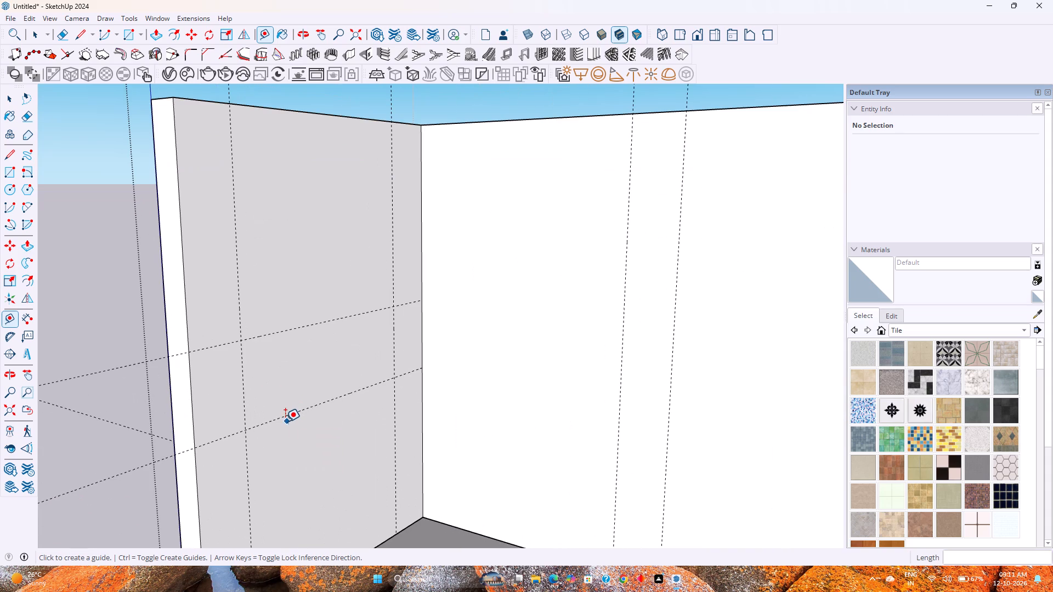
middle_click_drag(286, 403, 367, 480)
middle_click(367, 480)
middle_click(367, 480)
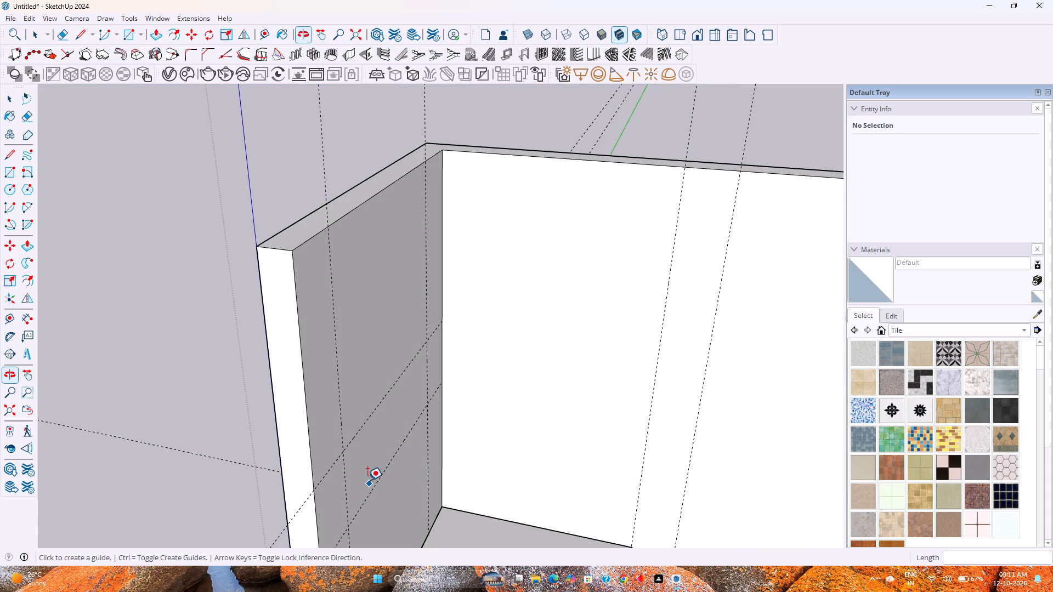
key("space")
middle_click_drag(360, 460, 431, 503)
scroll(456, 369, "down", 2)
middle_click_drag(456, 369, 565, 403)
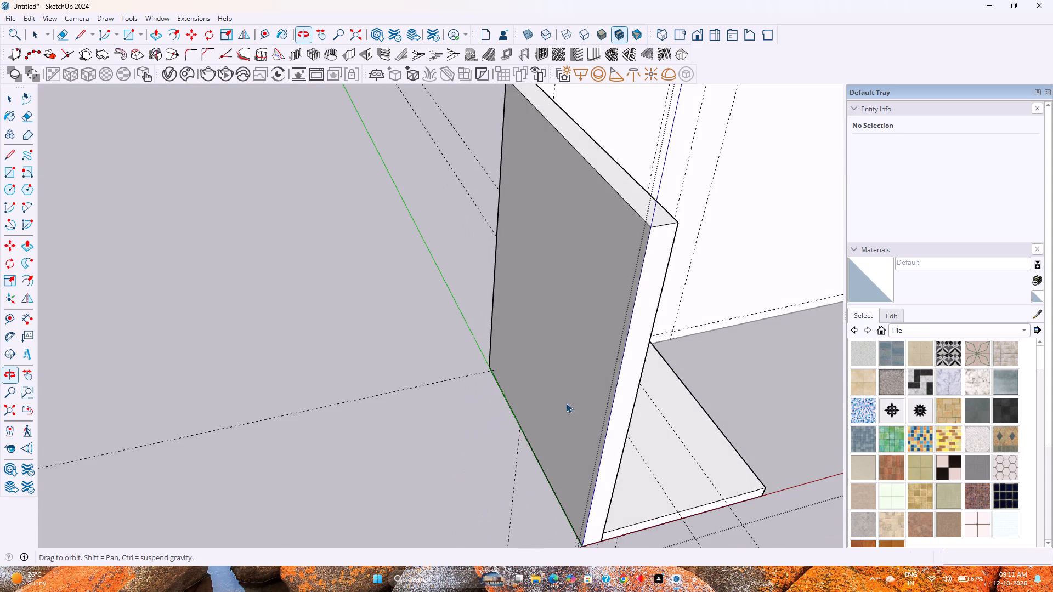
left_click(586, 337)
key("p")
left_click(585, 337)
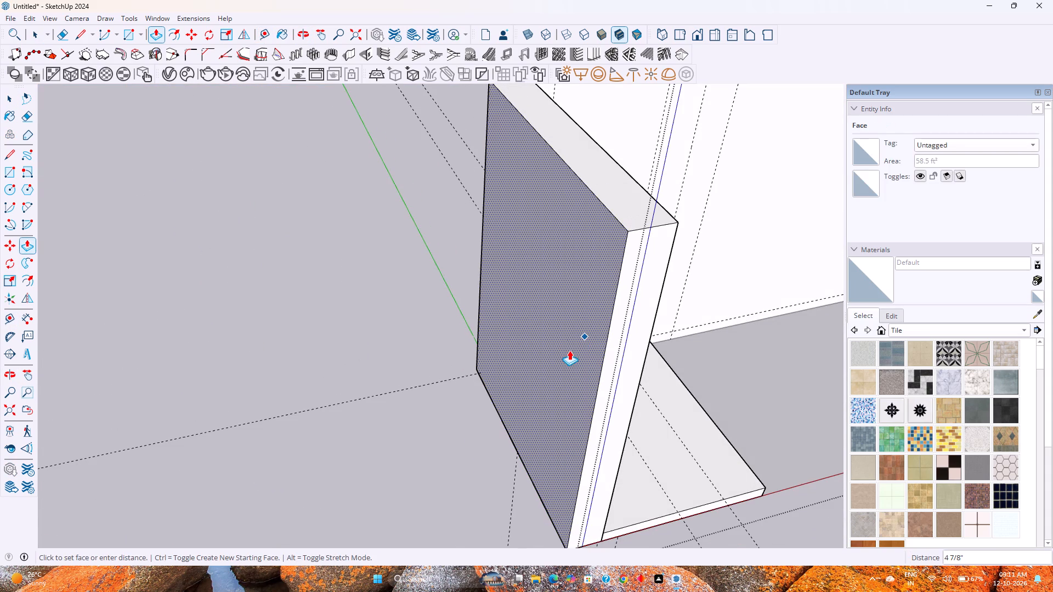
key("3")
key("Return")
key("space")
Draw a 4' by 1'6" rectangle between the four guides on the left wall's inner face.
middle_click_drag(584, 357, 352, 341)
middle_click(352, 341)
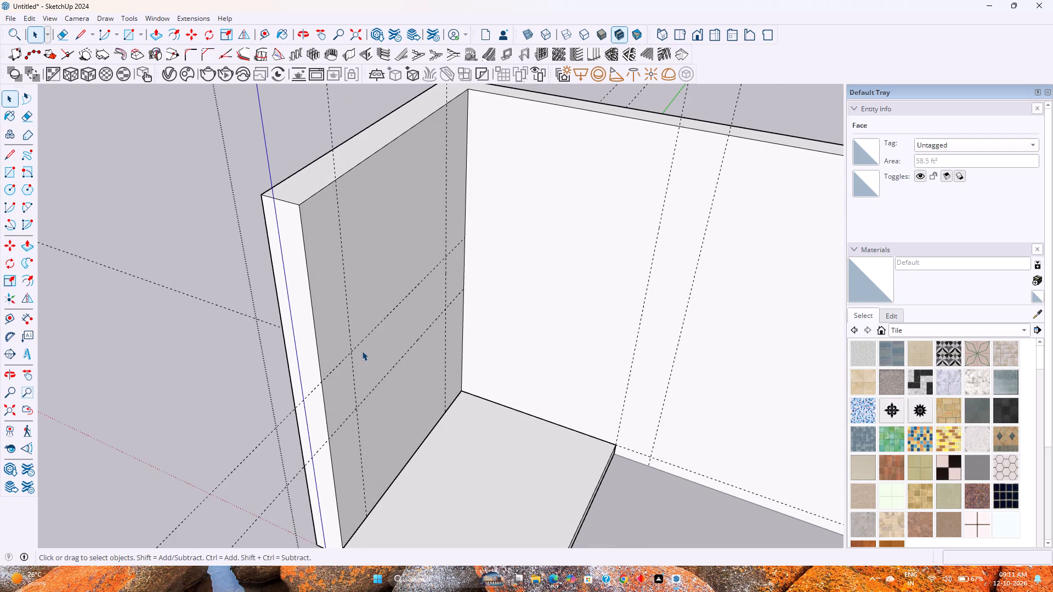
scroll(395, 326, "up", 3)
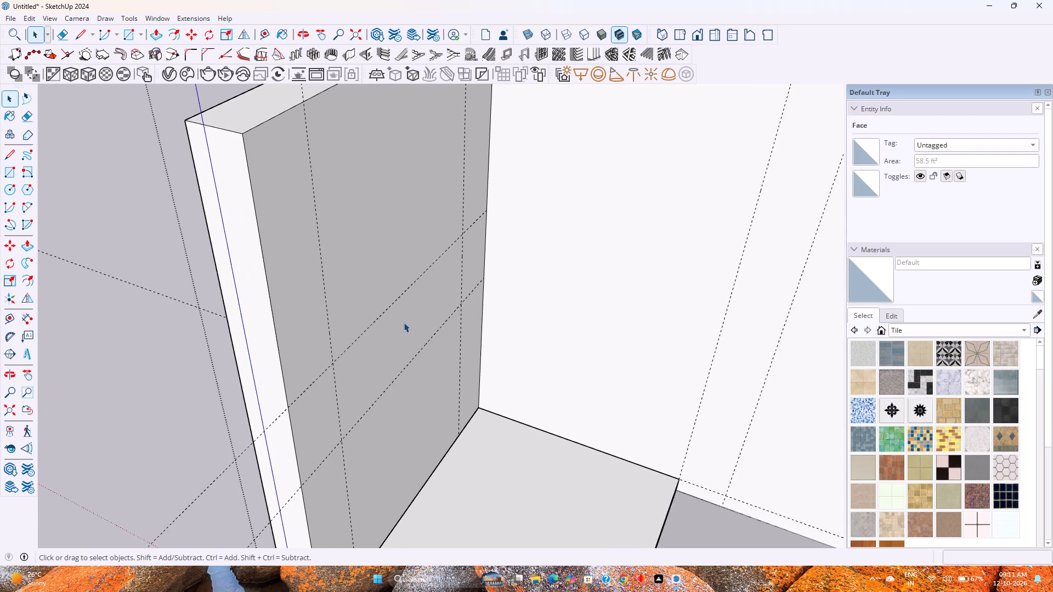
scroll(404, 323, "up", 3)
middle_click_drag(405, 328, 337, 295)
scroll(337, 293, "down", 1)
double_click(332, 264)
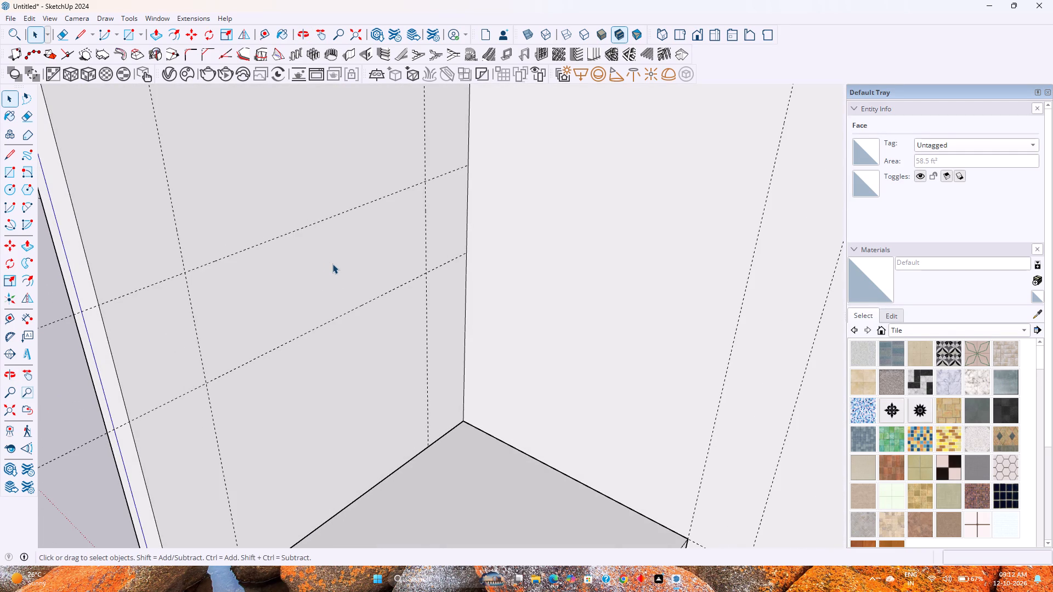
left_click(129, 33)
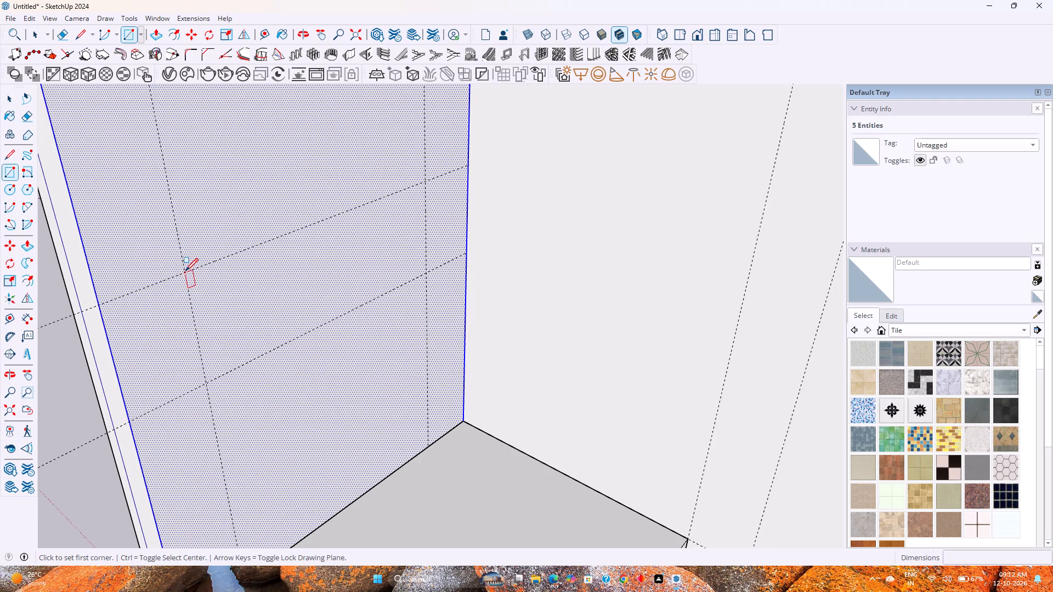
left_click(185, 271)
left_click(424, 275)
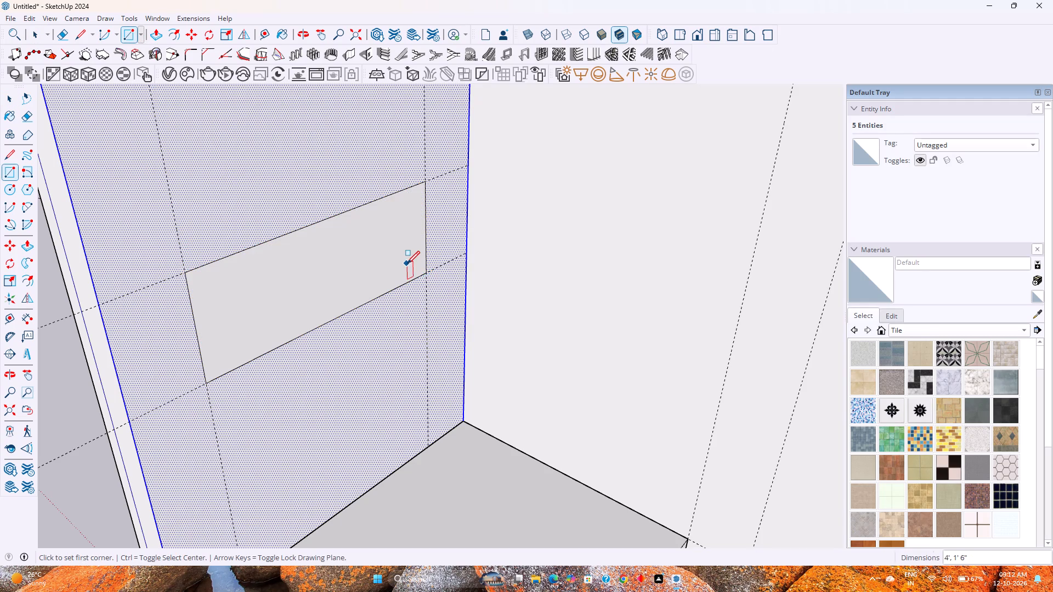
Push the rectangle 3.5" into the left wall to form a recessed niche.
key("p")
key("Escape")
left_click(312, 270)
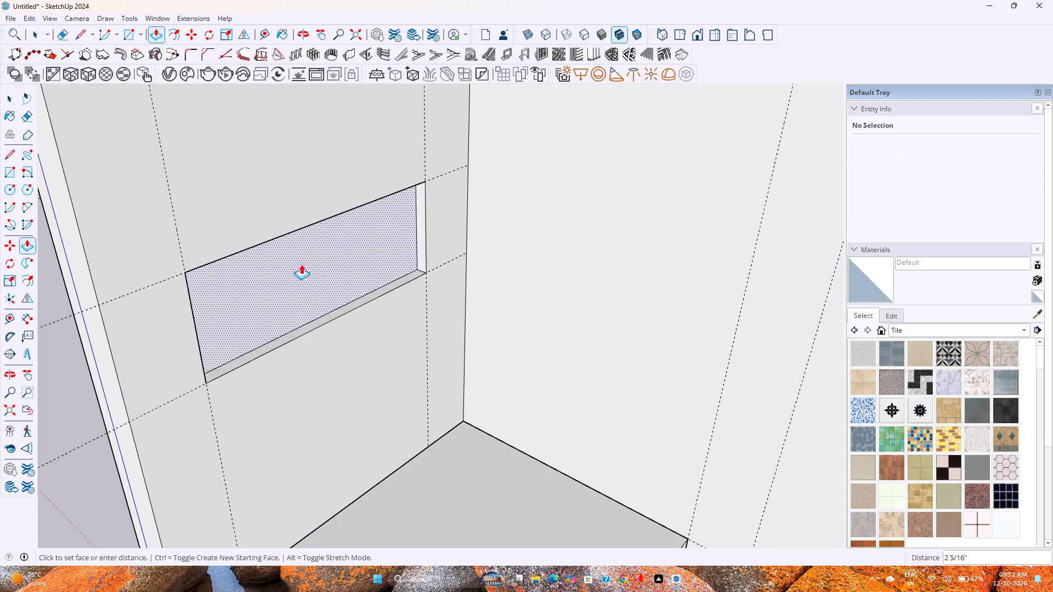
key("4")
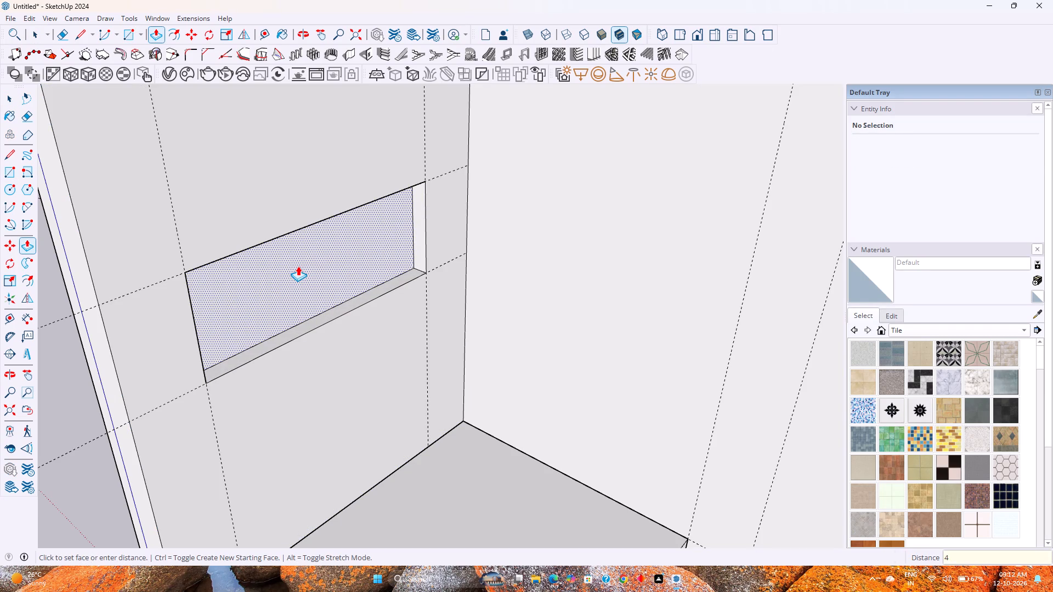
key("BackSpace")
key("3")
key("Return")
scroll(309, 279, "up", 3)
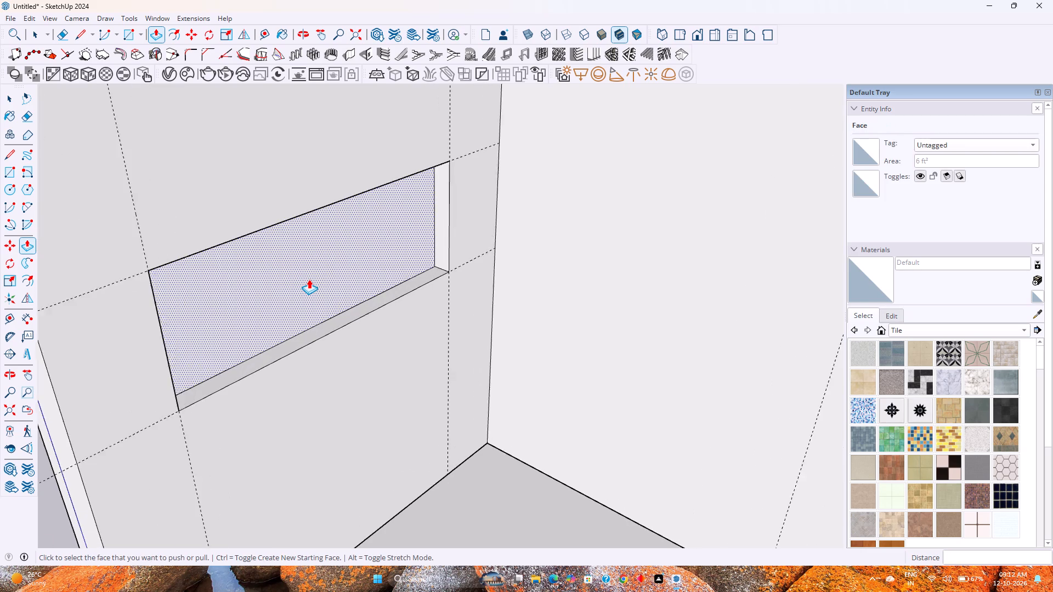
key("3")
type(".5")
key("Return")
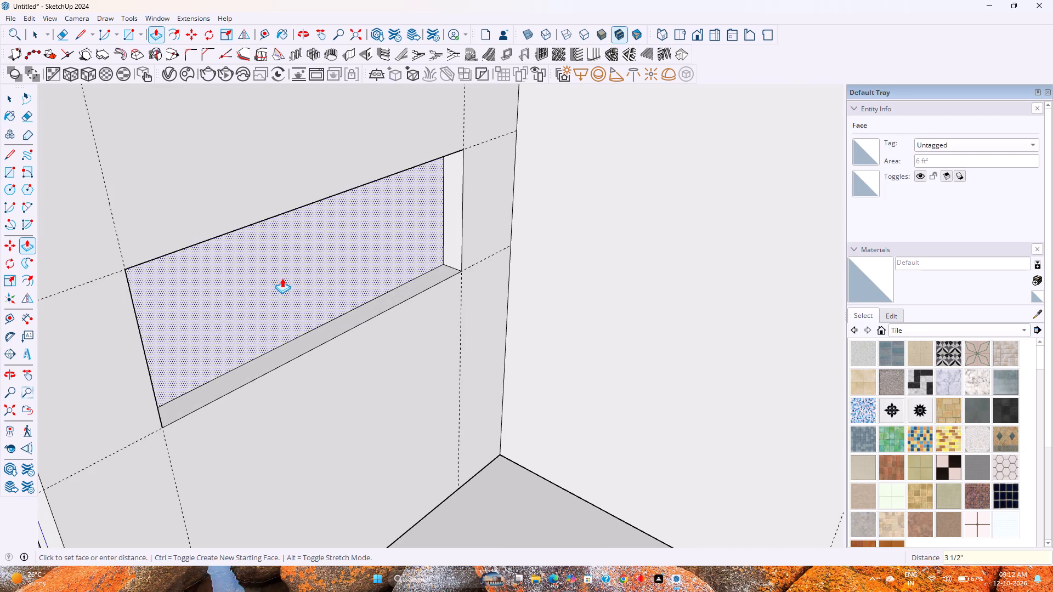
key("space")
Examine the left wall's niche and the rest of the room from several angles.
scroll(281, 276, "down", 3)
middle_click_drag(281, 276, 461, 257)
middle_click(461, 257)
scroll(461, 249, "down", 7)
middle_click_drag(478, 253, 224, 249)
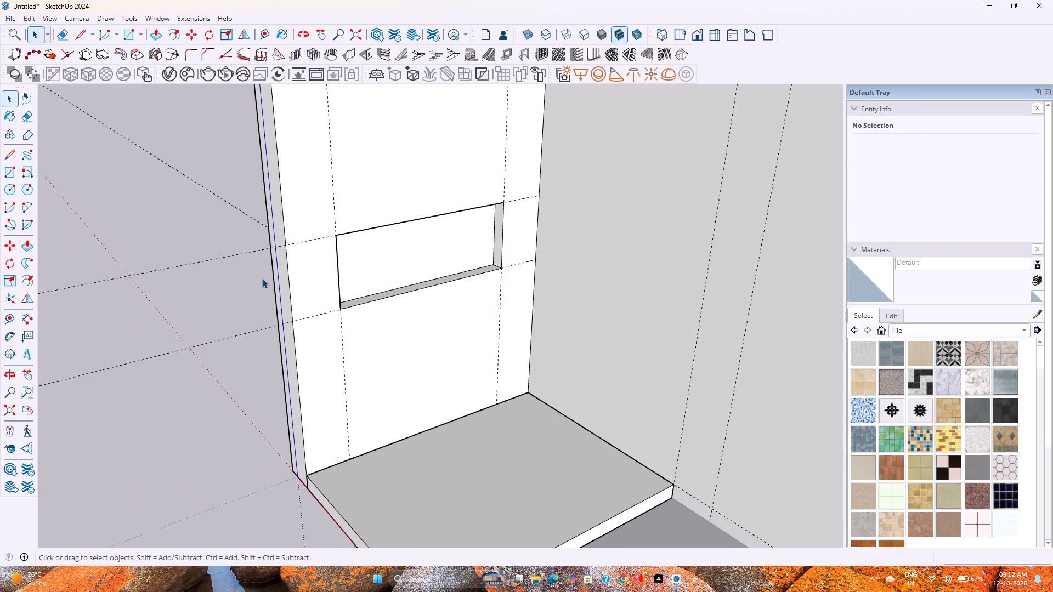
scroll(353, 249, "up", 5)
middle_click_drag(376, 259, 456, 201)
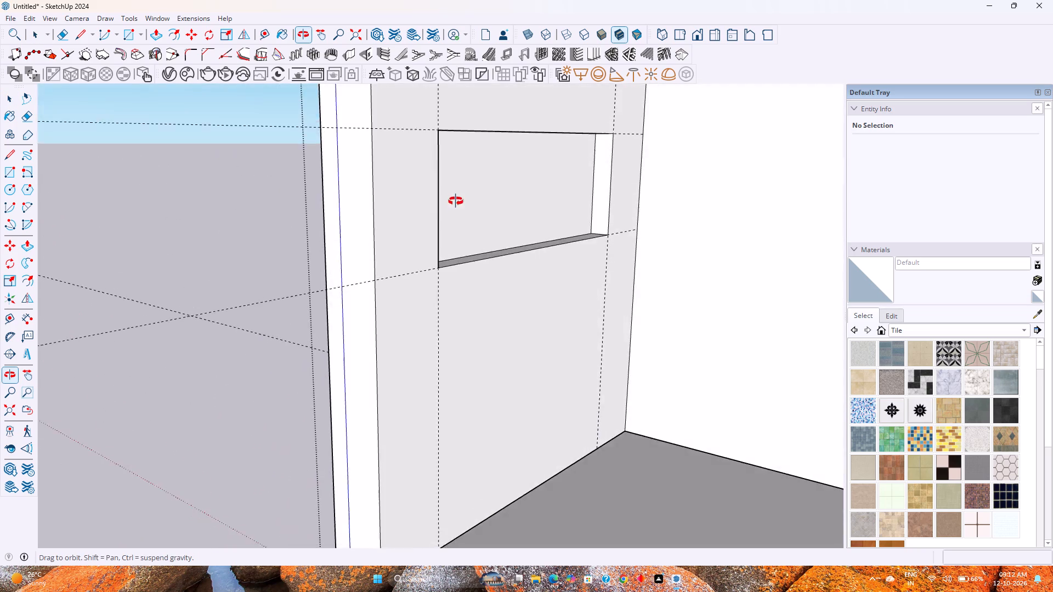
middle_click_drag(456, 201, 336, 266)
scroll(336, 266, "down", 7)
middle_click_drag(379, 253, 198, 322, "shift")
middle_click_drag(198, 322, 365, 303)
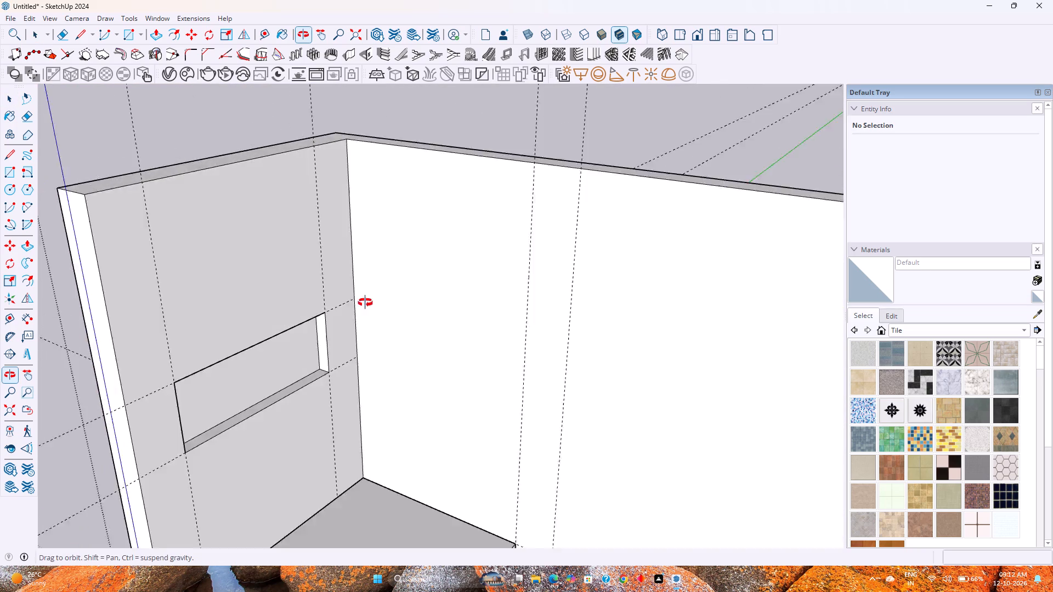
middle_click_drag(365, 303, 378, 287)
middle_click_drag(425, 320, 360, 280, "shift")
scroll(360, 280, "down", 4)
middle_click_drag(393, 316, 318, 278, "shift")
middle_click_drag(314, 282, 417, 306)
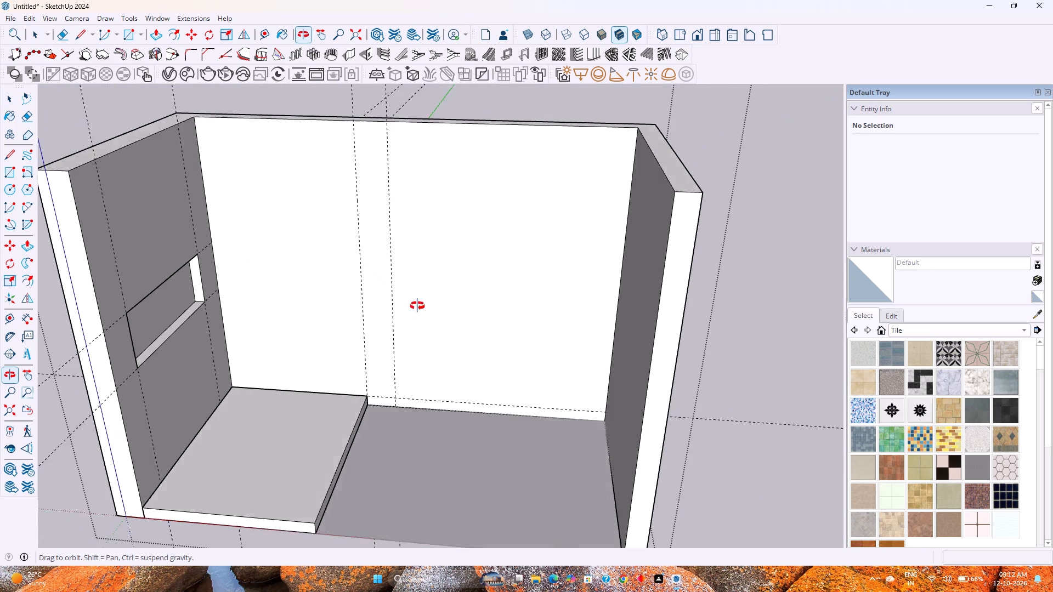
middle_click_drag(417, 306, 415, 299)
scroll(409, 305, "up", 1)
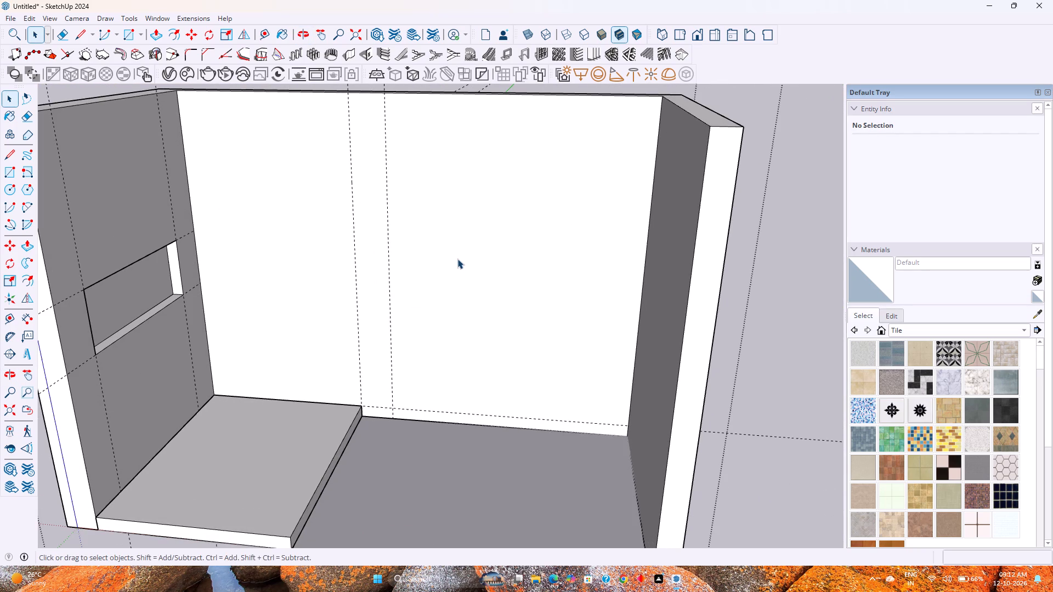
Place a horizontal guide on the back wall 8" below its top edge.
double_click(457, 259)
left_click(772, 312)
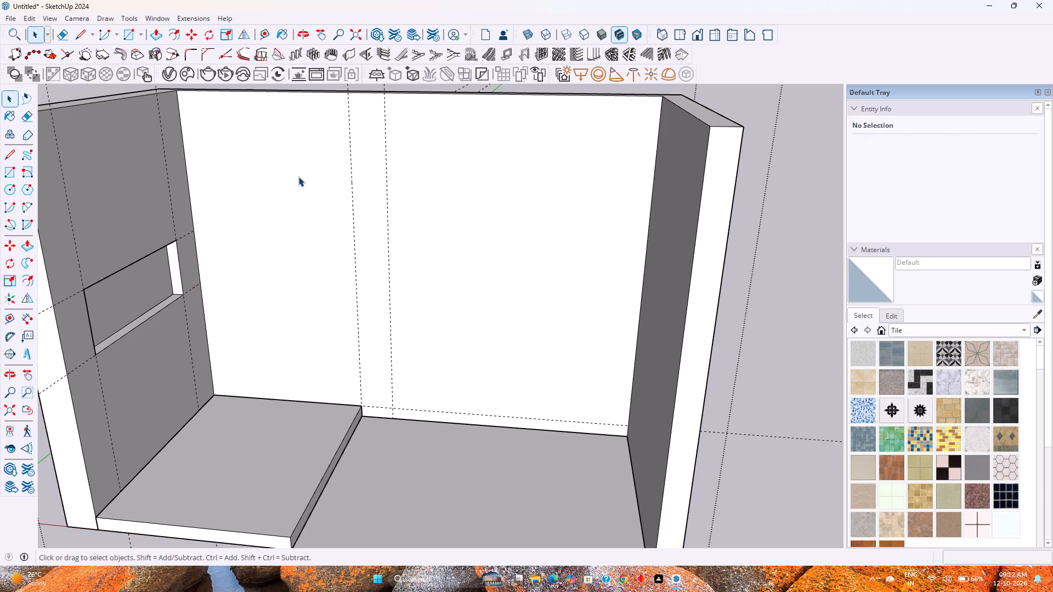
middle_click_drag(335, 176, 338, 227, "shift")
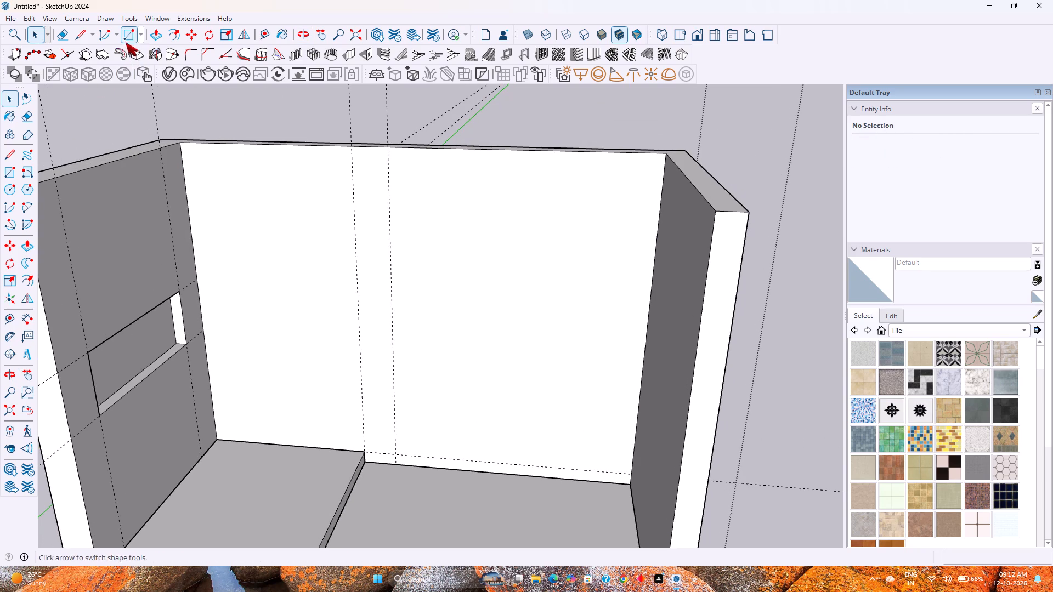
left_click(125, 37)
key("space")
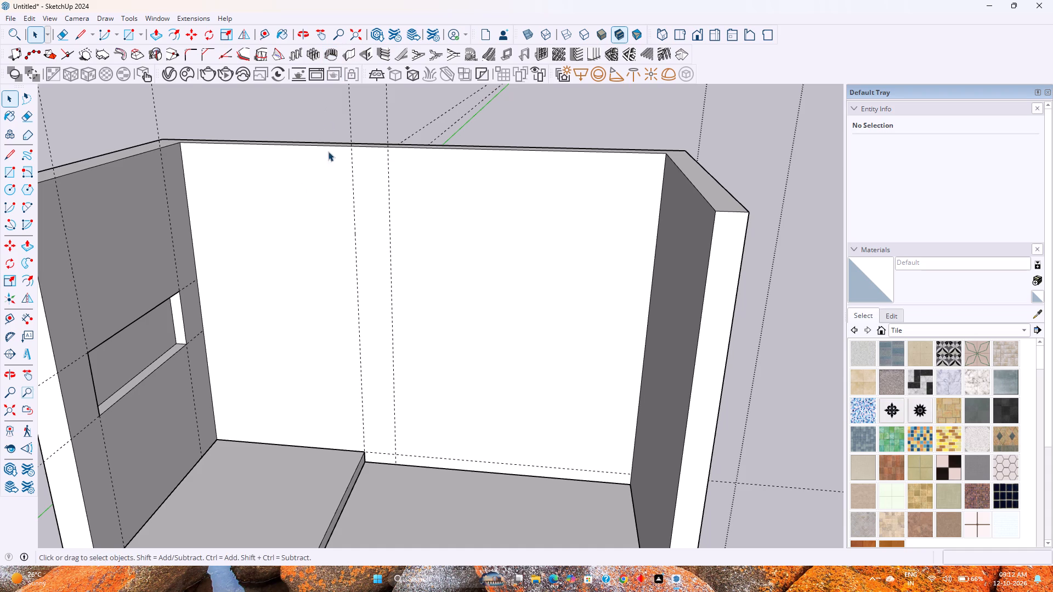
scroll(259, 299, "down", 6)
scroll(259, 299, "up", 1)
scroll(261, 303, "down", 3)
middle_click_drag(264, 304, 225, 223)
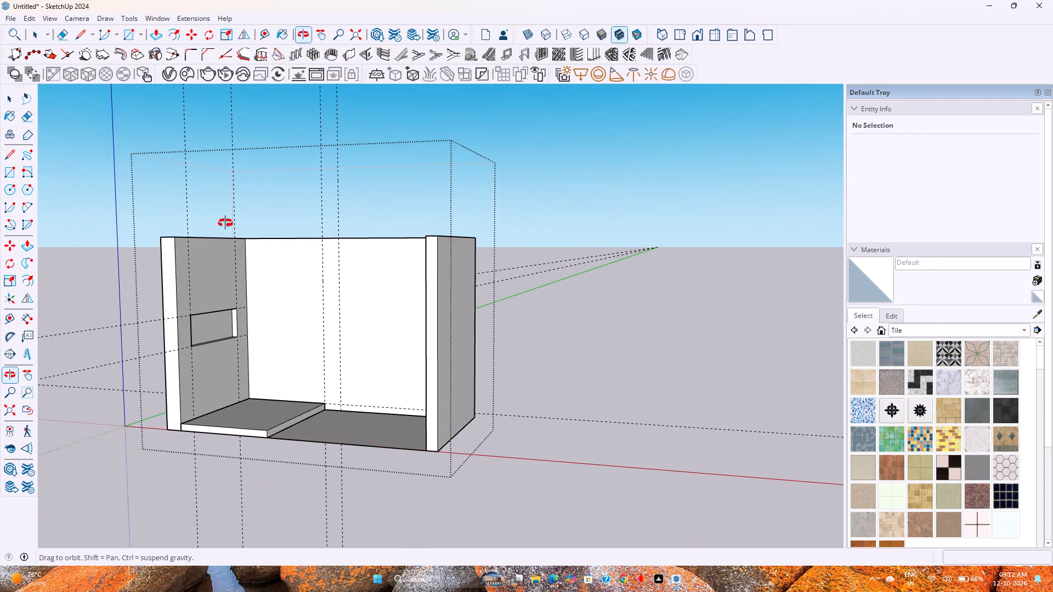
middle_click_drag(225, 223, 225, 223)
scroll(236, 310, "up", 3)
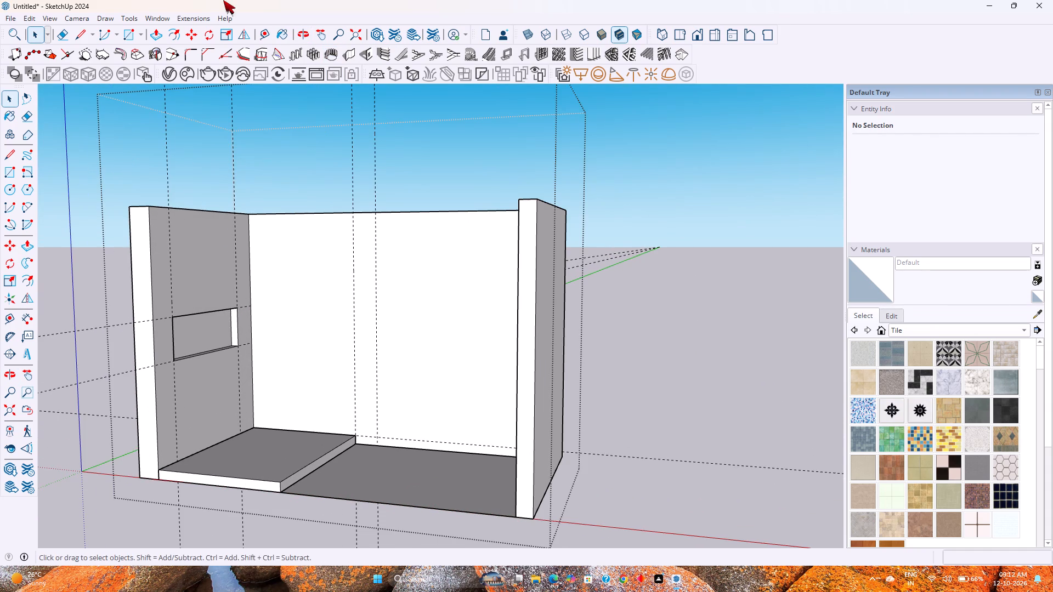
left_click(263, 36)
left_click(337, 210)
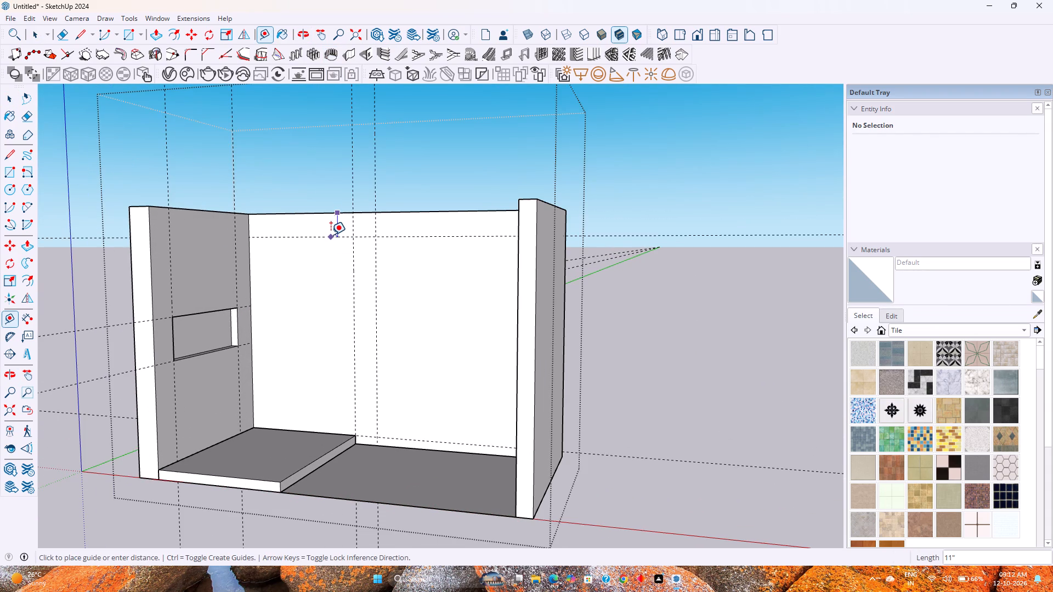
key("8")
key("Return")
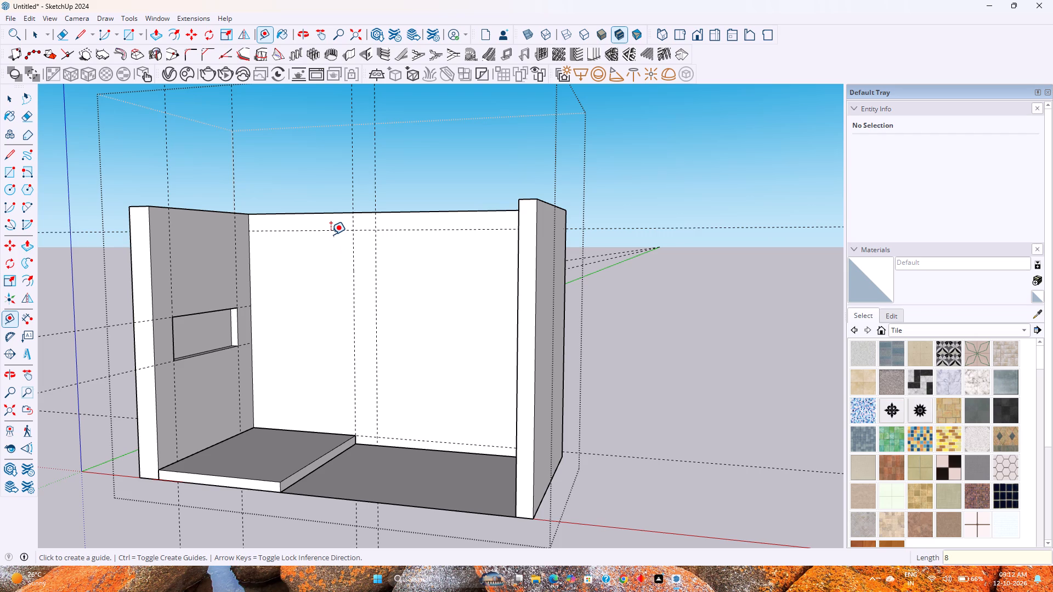
Draw a rectangle on the back wall starting where the horizontal guide meets the first vertical guide.
scroll(332, 243, "up", 4)
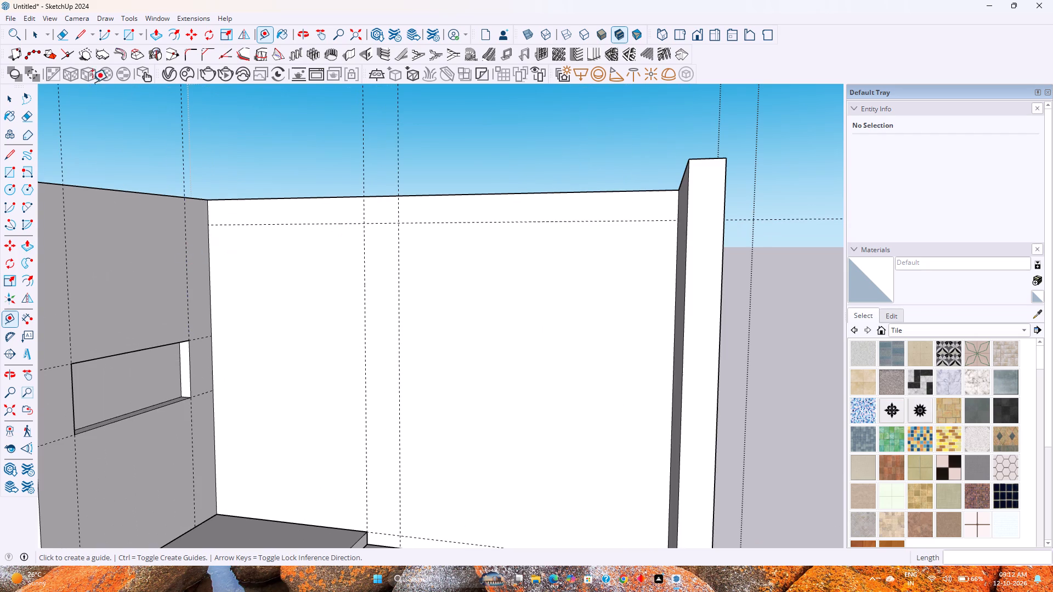
left_click(131, 32)
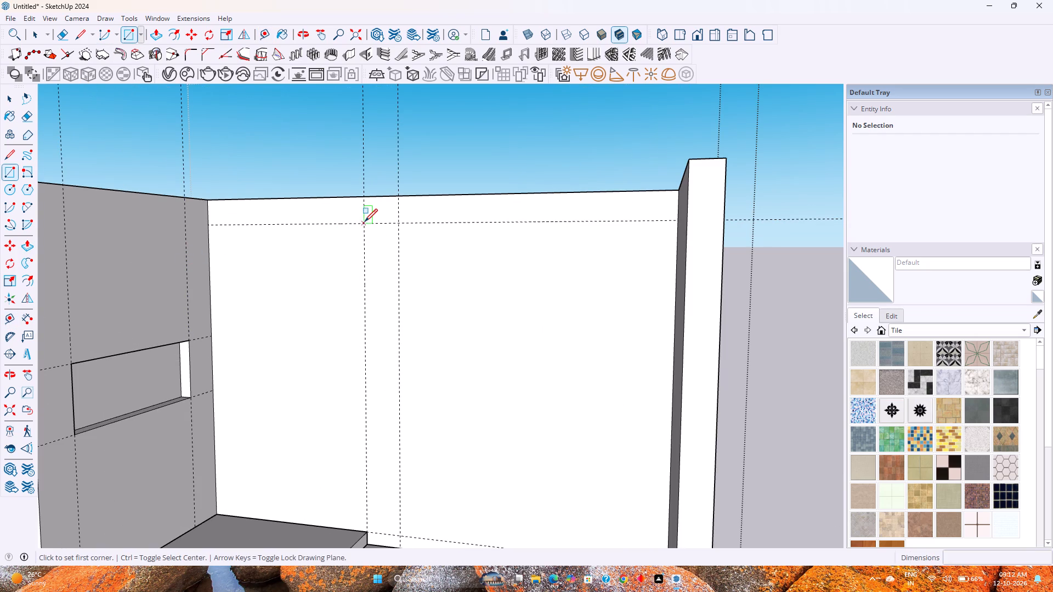
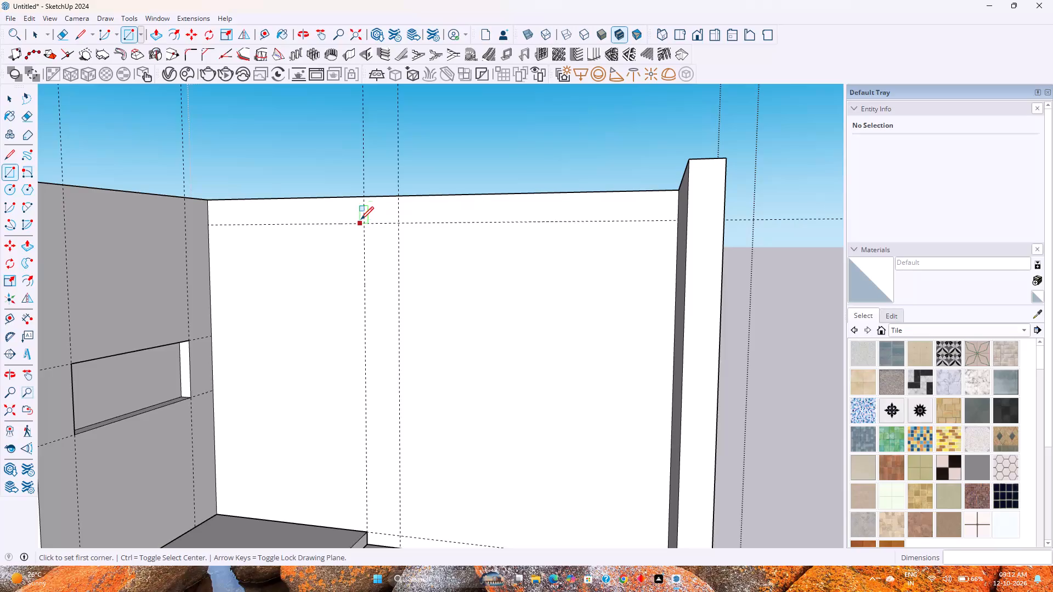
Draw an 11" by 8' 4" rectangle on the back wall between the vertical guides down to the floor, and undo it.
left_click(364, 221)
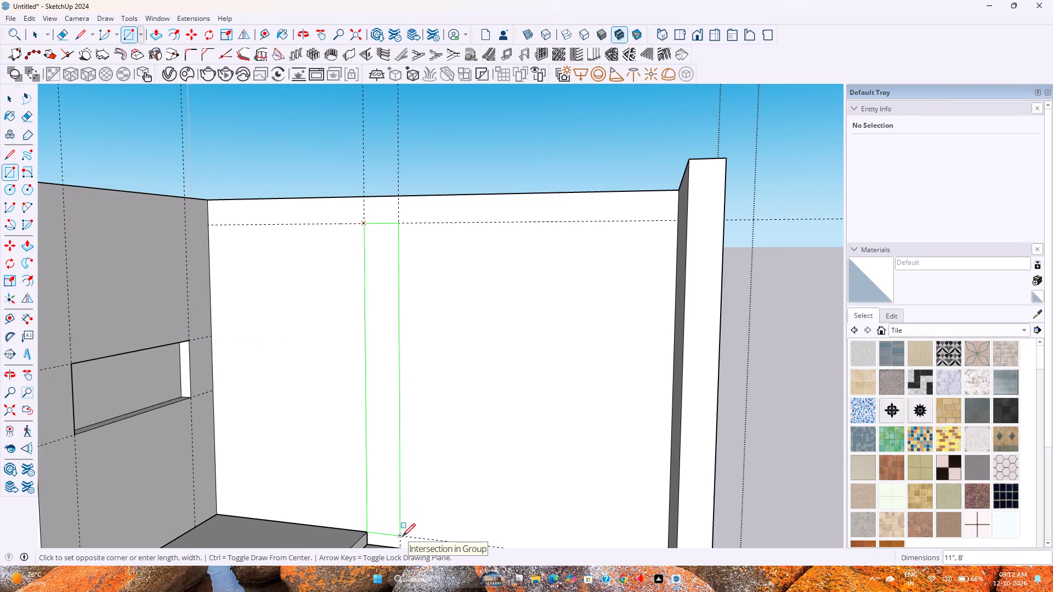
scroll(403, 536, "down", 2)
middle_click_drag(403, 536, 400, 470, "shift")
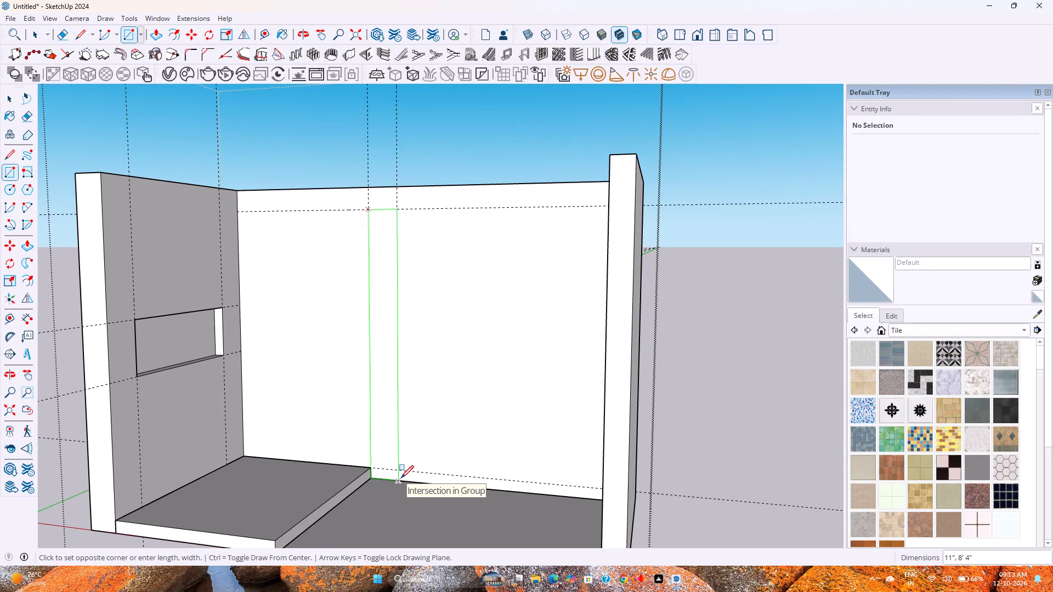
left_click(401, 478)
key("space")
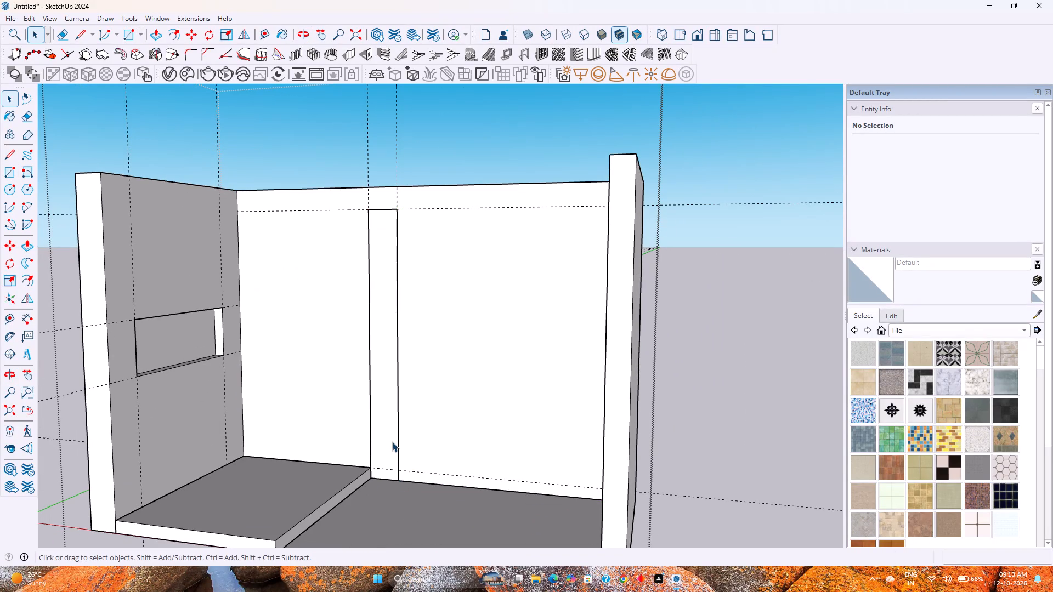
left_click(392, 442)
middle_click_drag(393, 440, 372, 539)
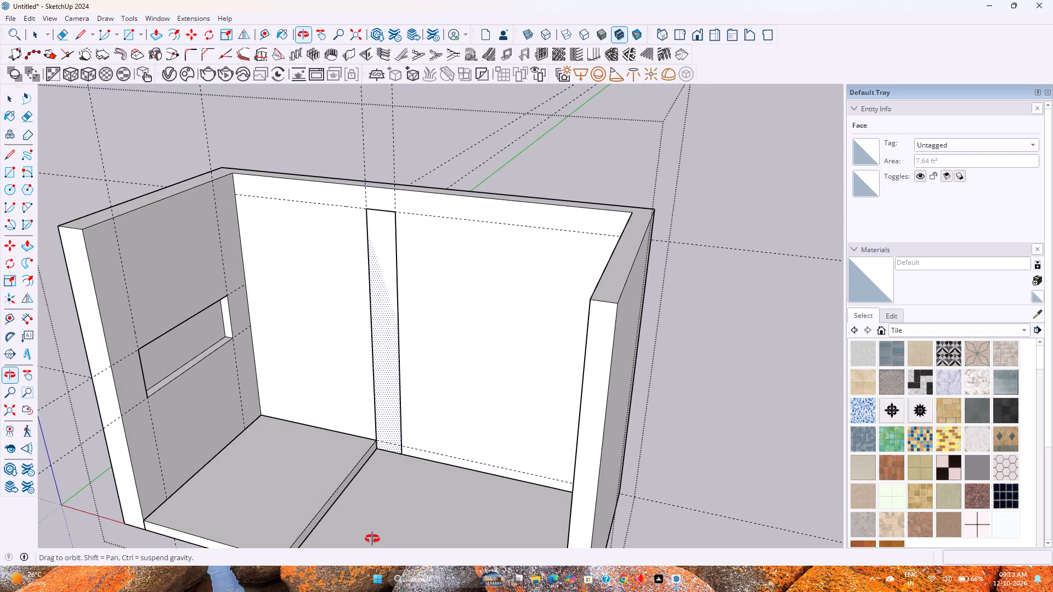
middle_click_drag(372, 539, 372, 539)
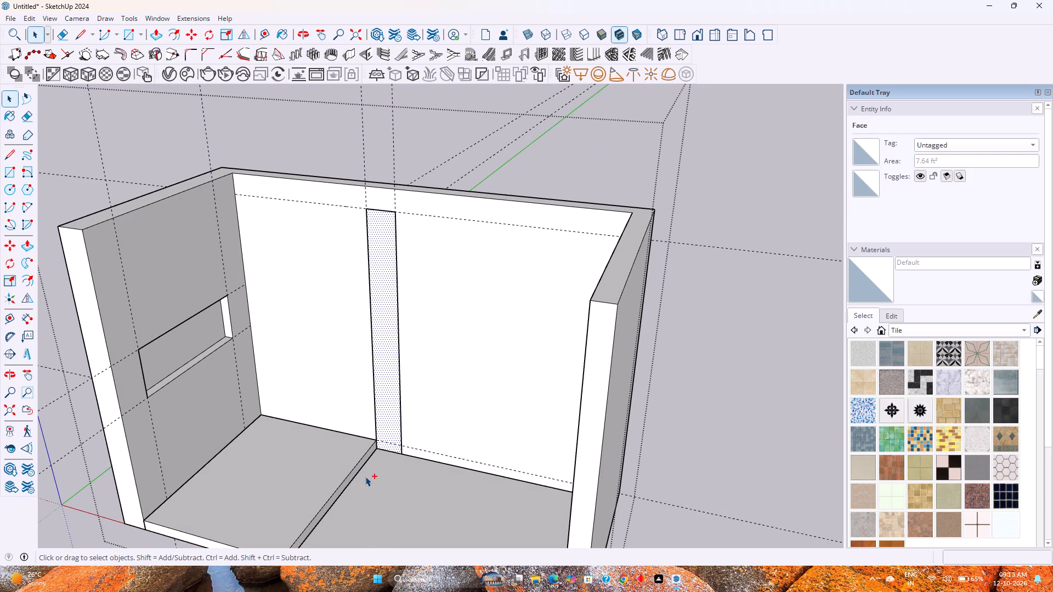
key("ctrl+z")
Open the room group and draw an 11" by 8' 4" rectangle on the back wall between the vertical guides, from the horizontal guide to the floor.
left_click(592, 372)
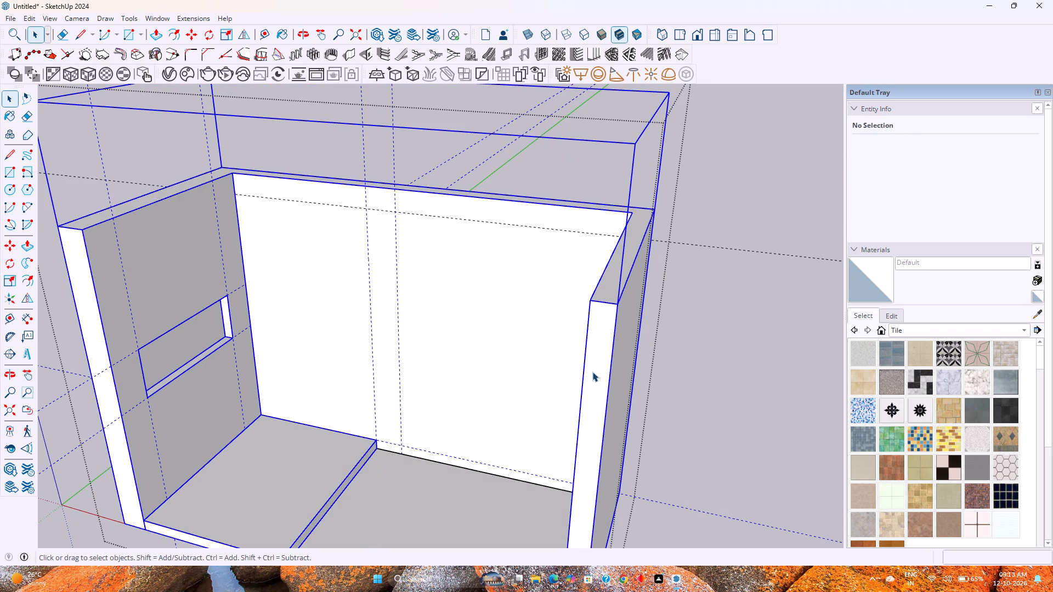
double_click(592, 369)
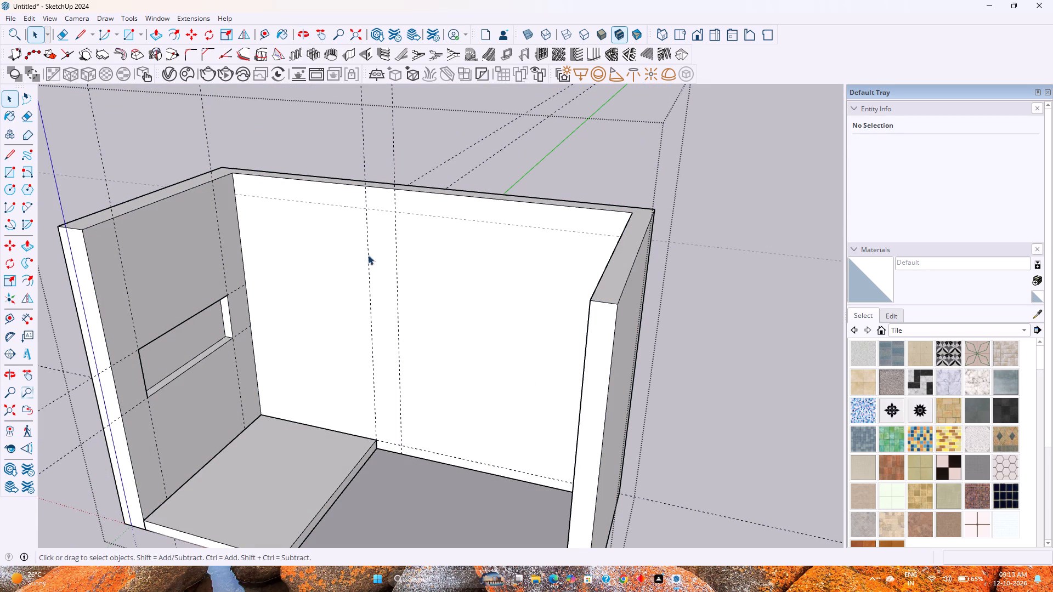
left_click(127, 39)
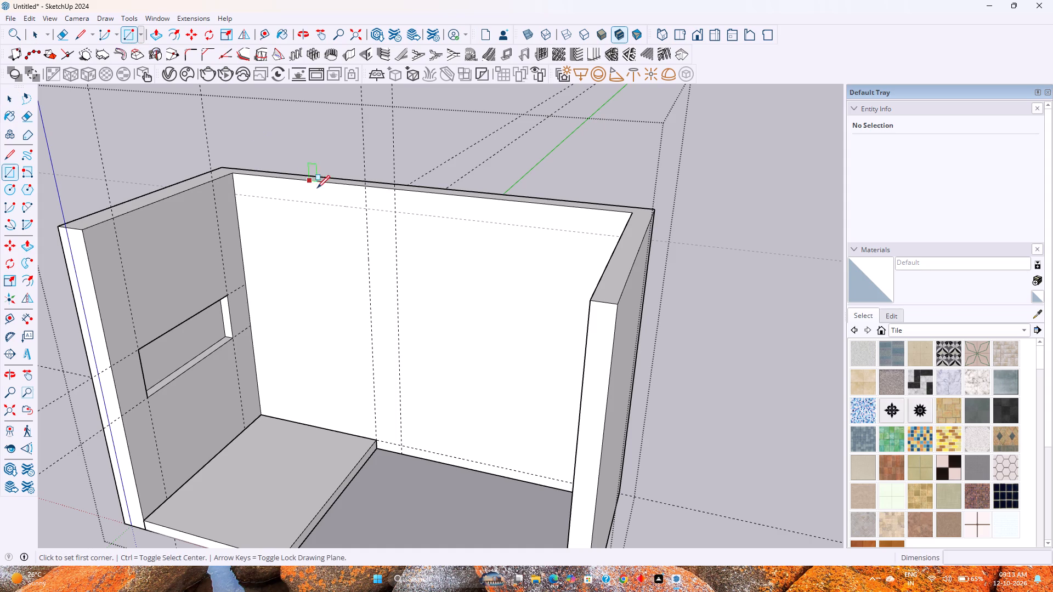
left_click(367, 208)
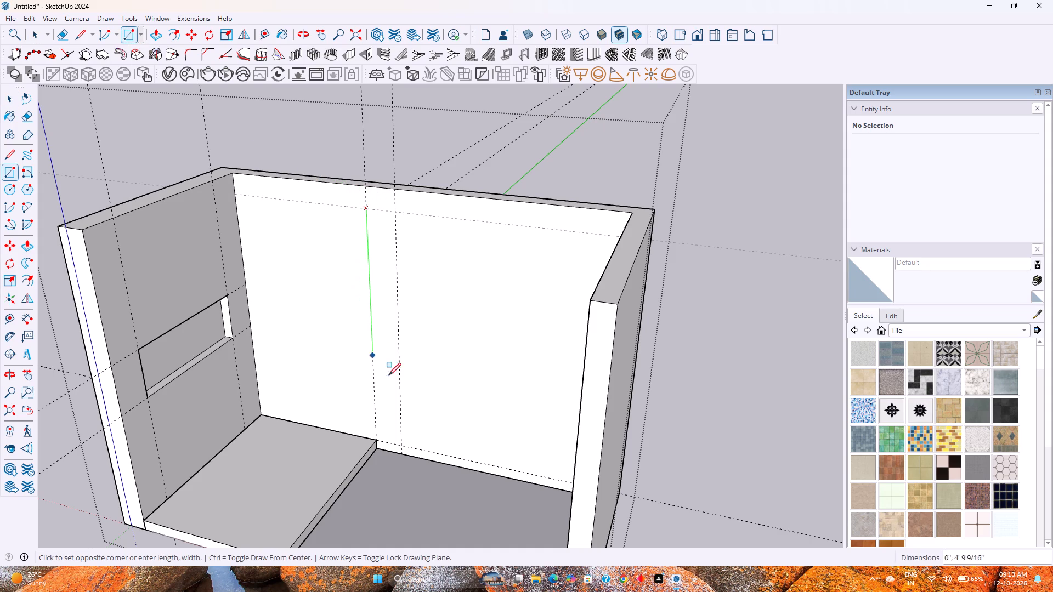
left_click(402, 453)
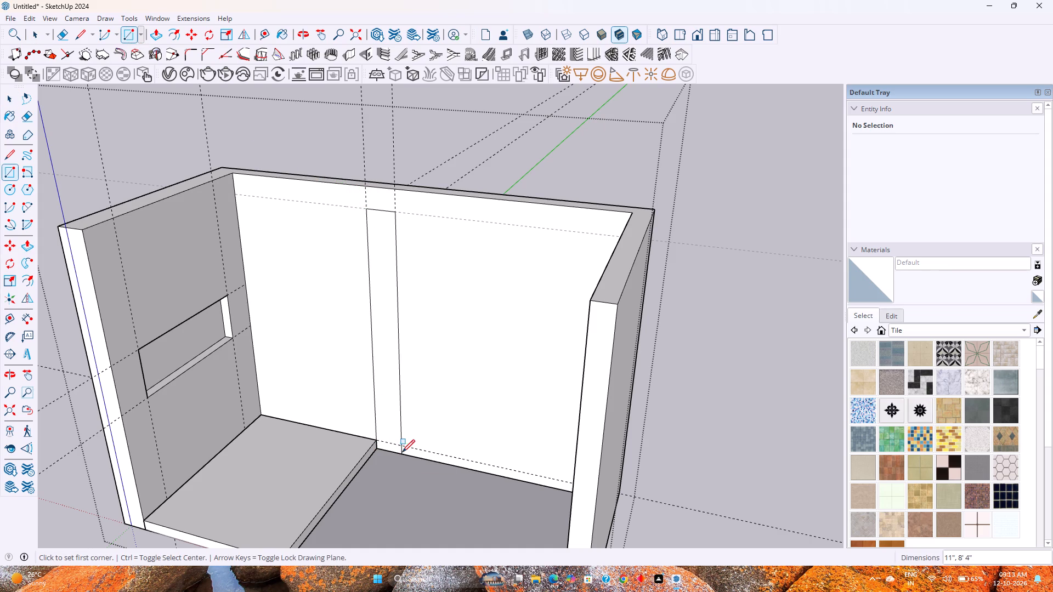
Move the rectangle and its edges about 9' 1" along the red axis, outside the right wall, and make it a group.
key("space")
double_click(390, 395)
key("m")
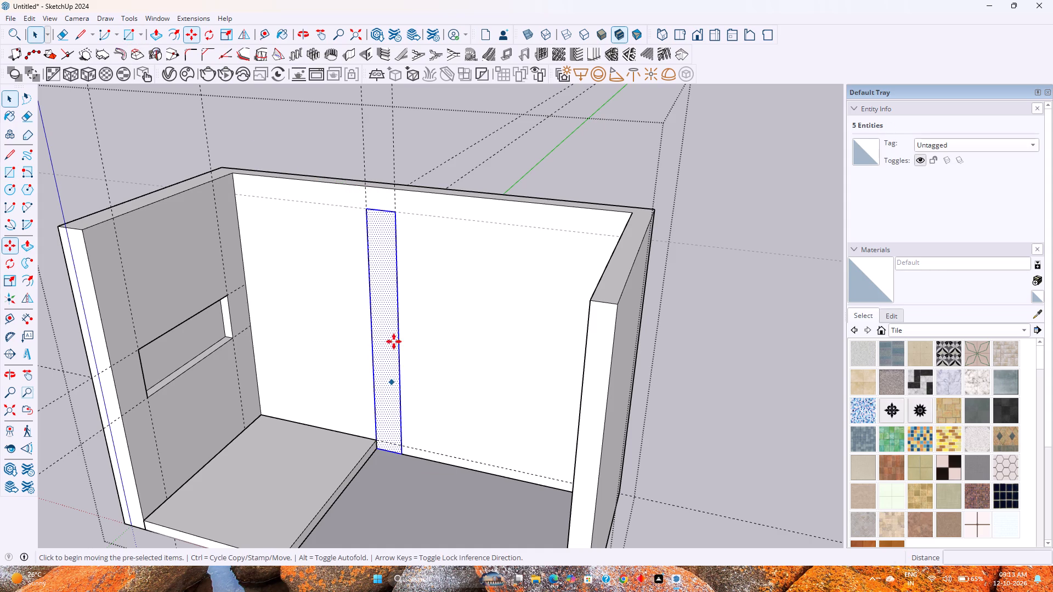
left_click(395, 210)
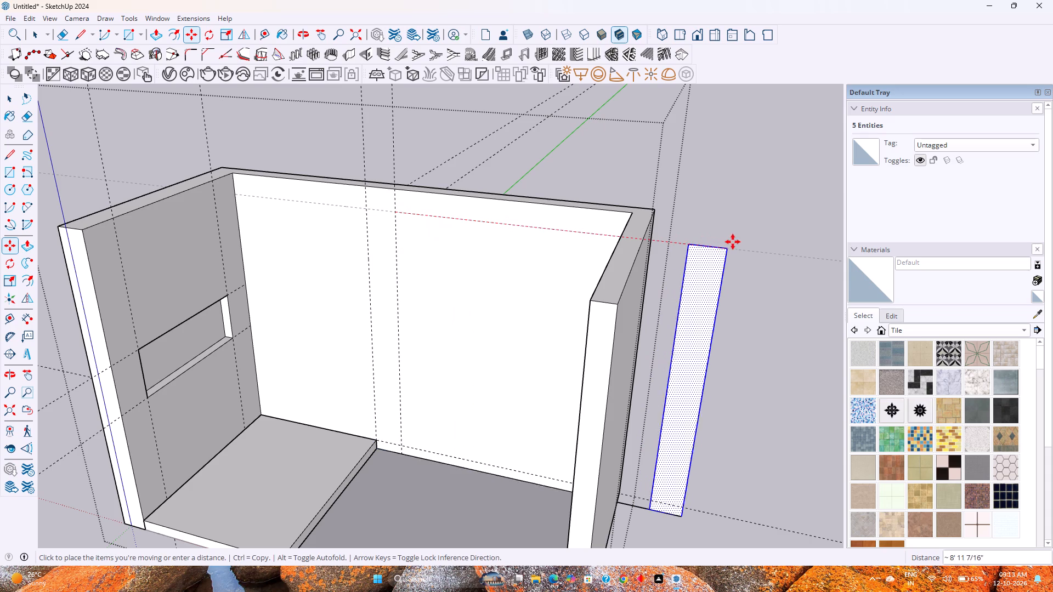
left_click(734, 242)
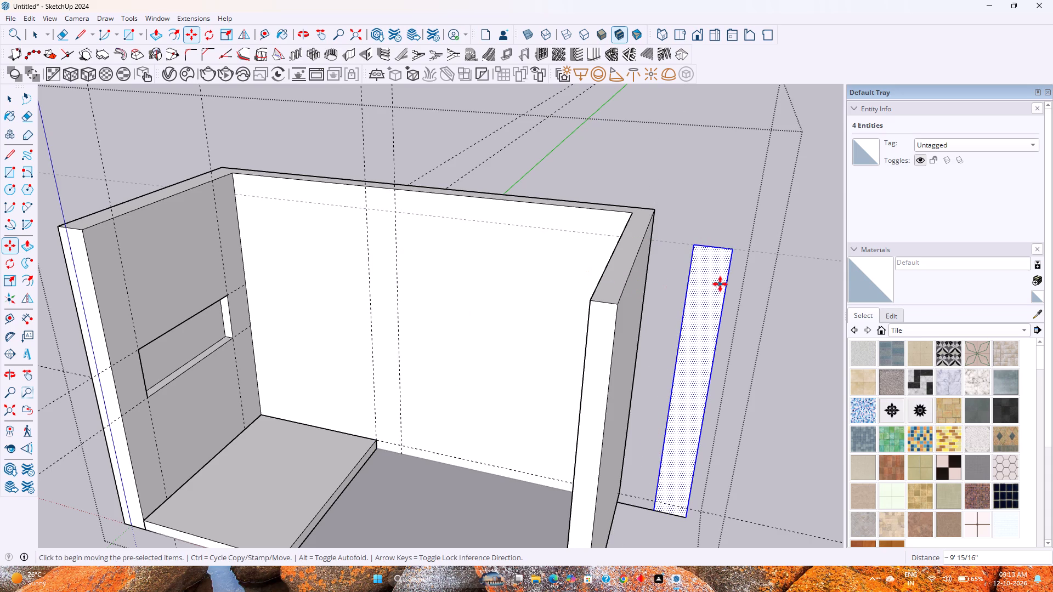
key("space")
right_click(699, 277)
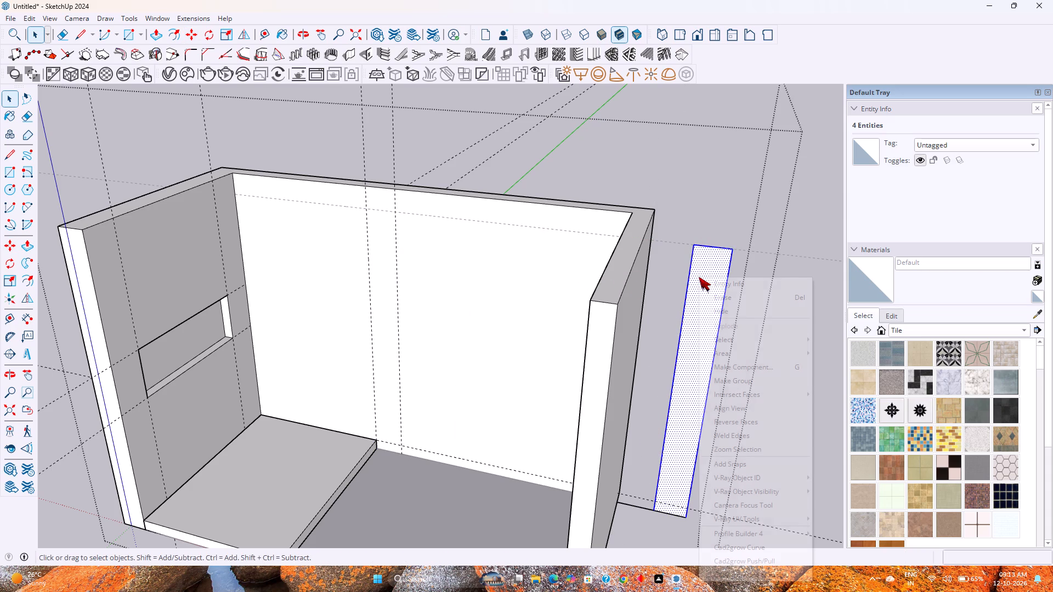
left_click(731, 379)
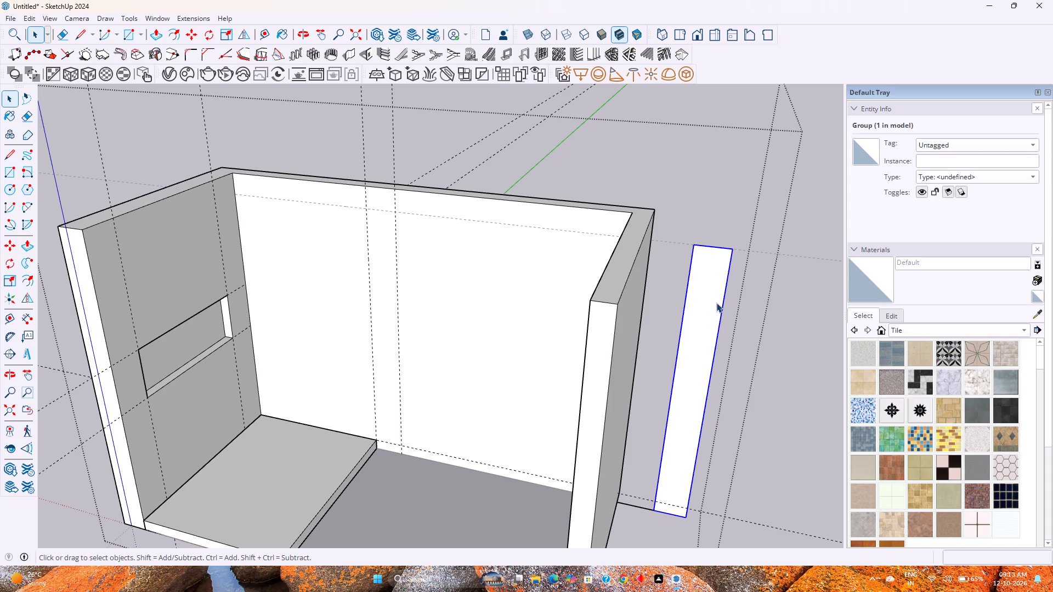
Move the grouped rectangle back onto the back wall, its upper right corner at the intersection of the horizontal and second vertical guides.
key("m")
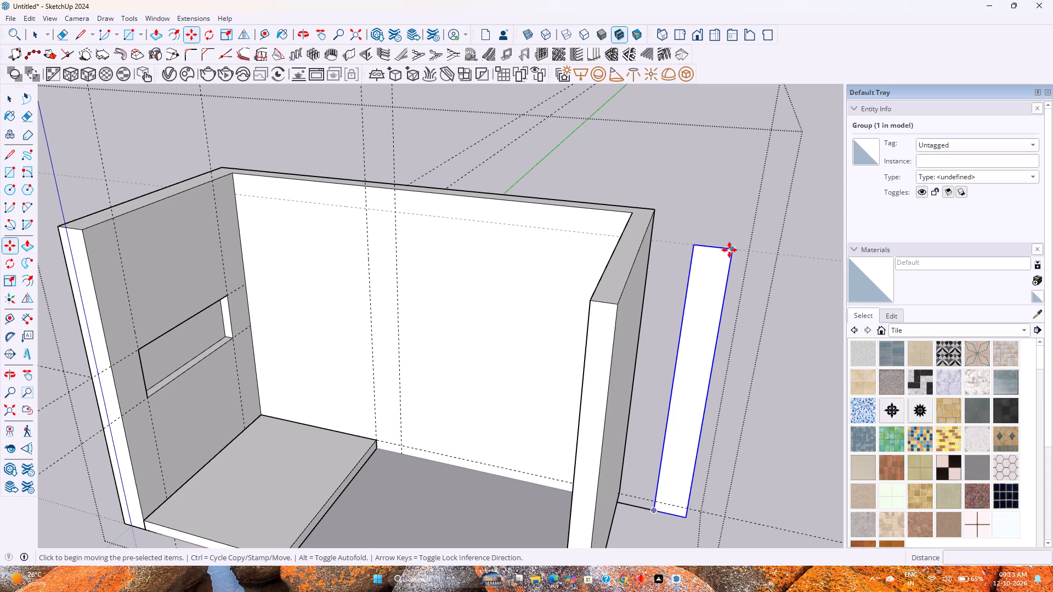
left_click(729, 250)
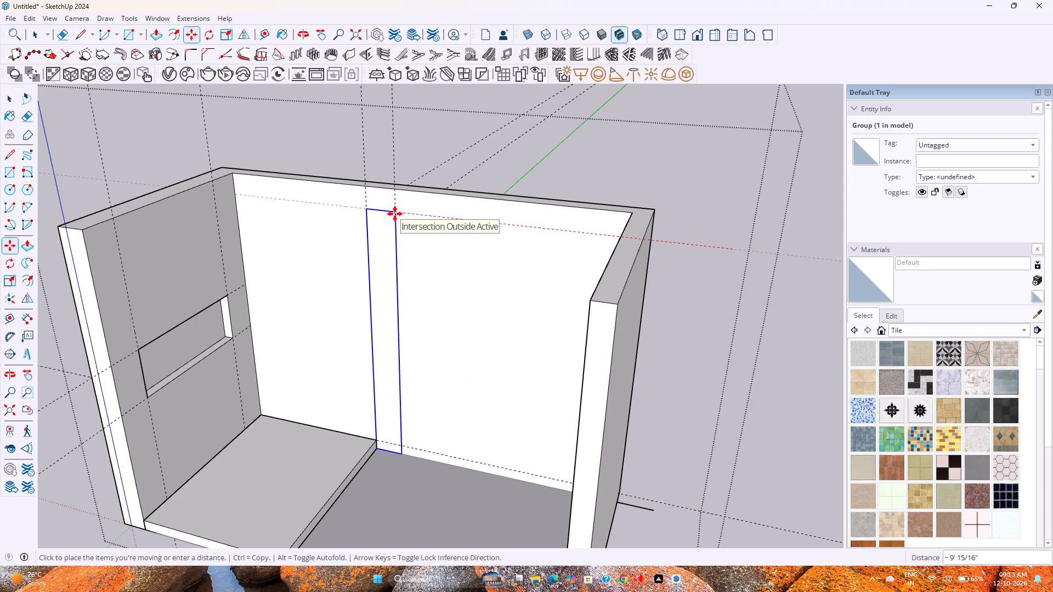
left_click(395, 214)
key("space")
Open the rectangle's group and pull its face 6" into the room to form a vertical pillar.
double_click(380, 246)
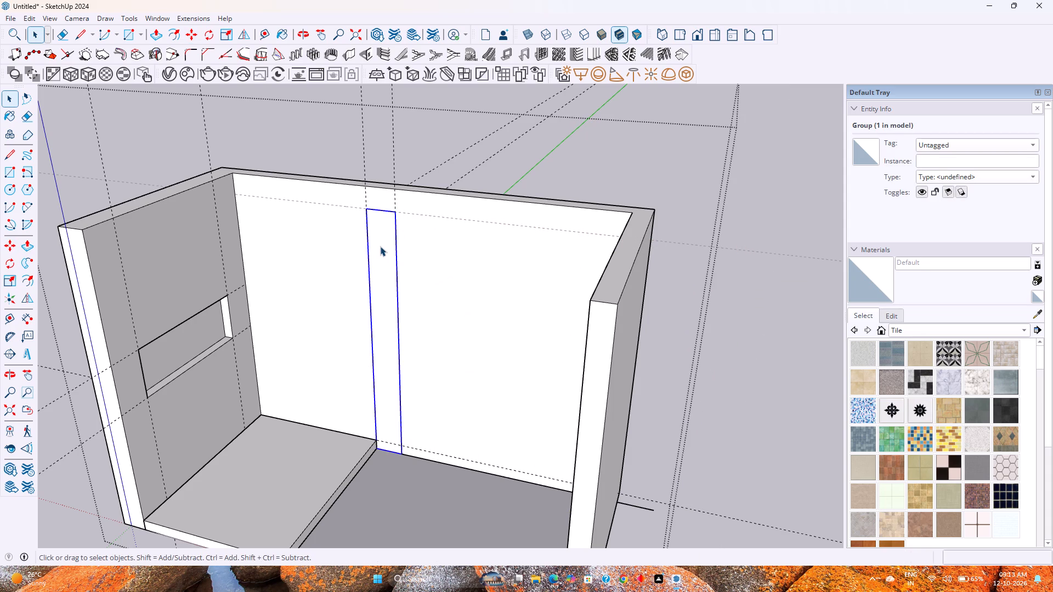
scroll(380, 246, "up", 3)
key("p")
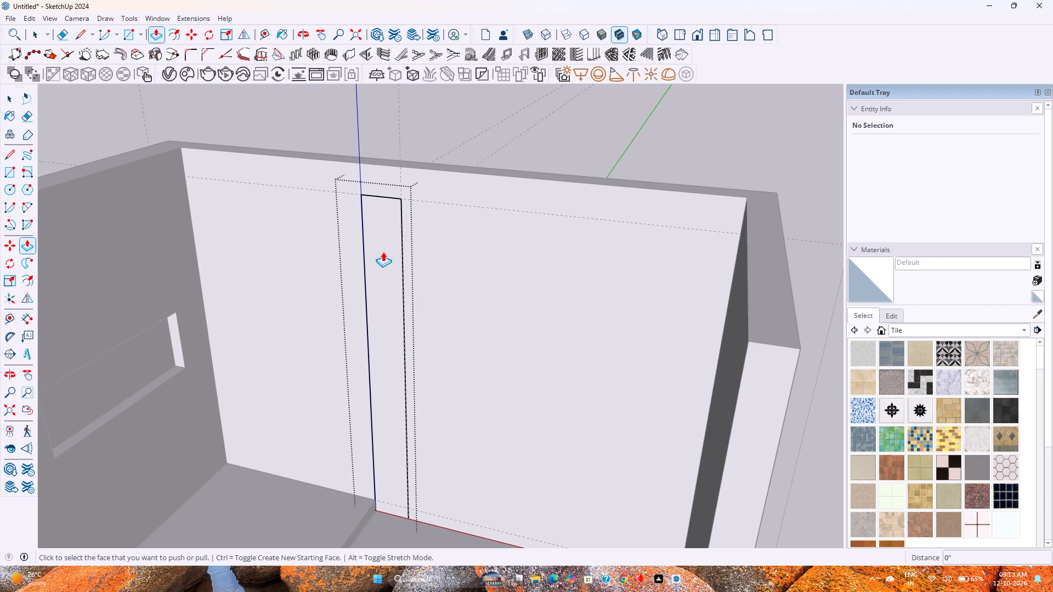
left_click(383, 252)
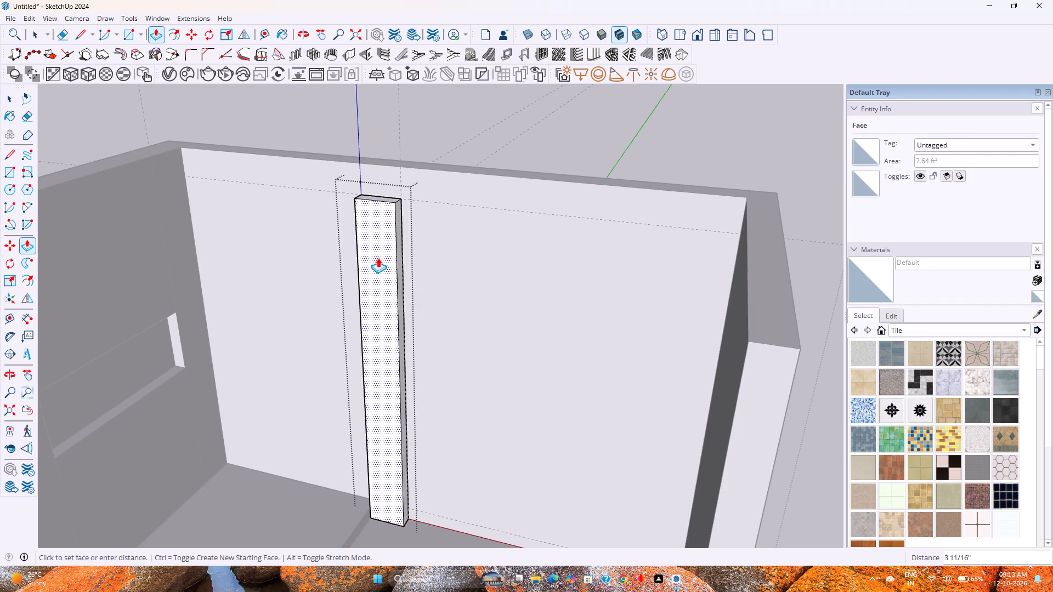
key("6")
key("Return")
key("space")
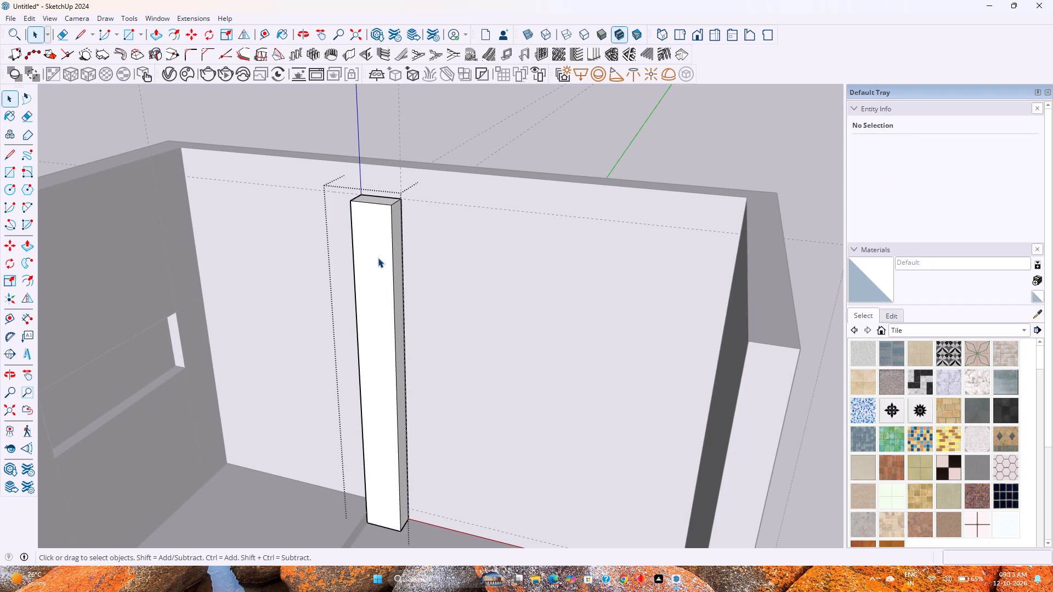
key("Escape")
Examine the pillar, the platform and the left wall's niche from several angles.
scroll(409, 267, "down", 3)
middle_click_drag(409, 300, 417, 252)
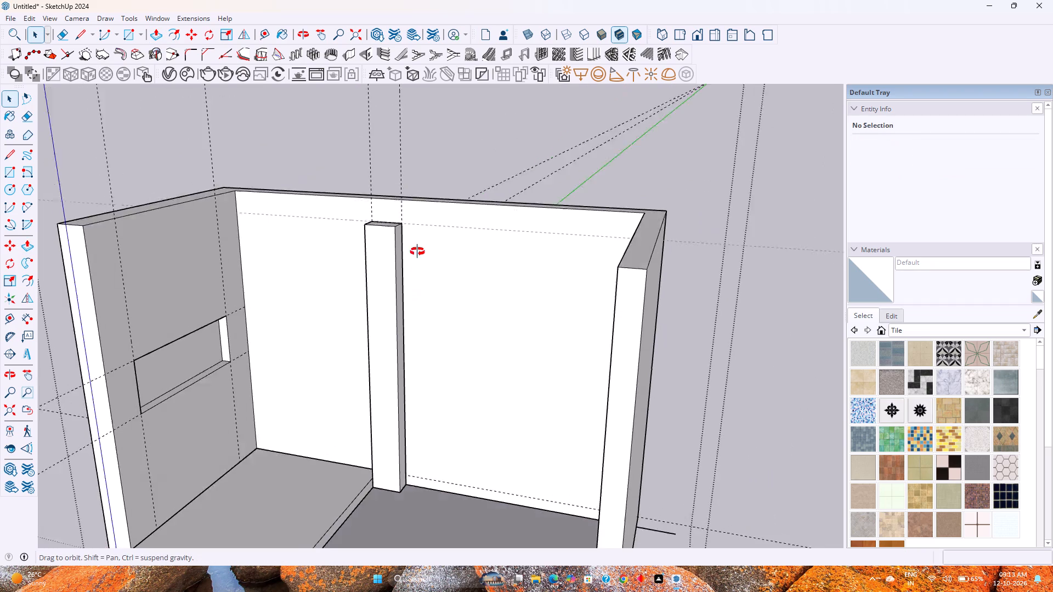
middle_click_drag(417, 252, 420, 243)
scroll(421, 243, "down", 2)
middle_click(421, 243)
middle_click_drag(392, 282, 419, 294)
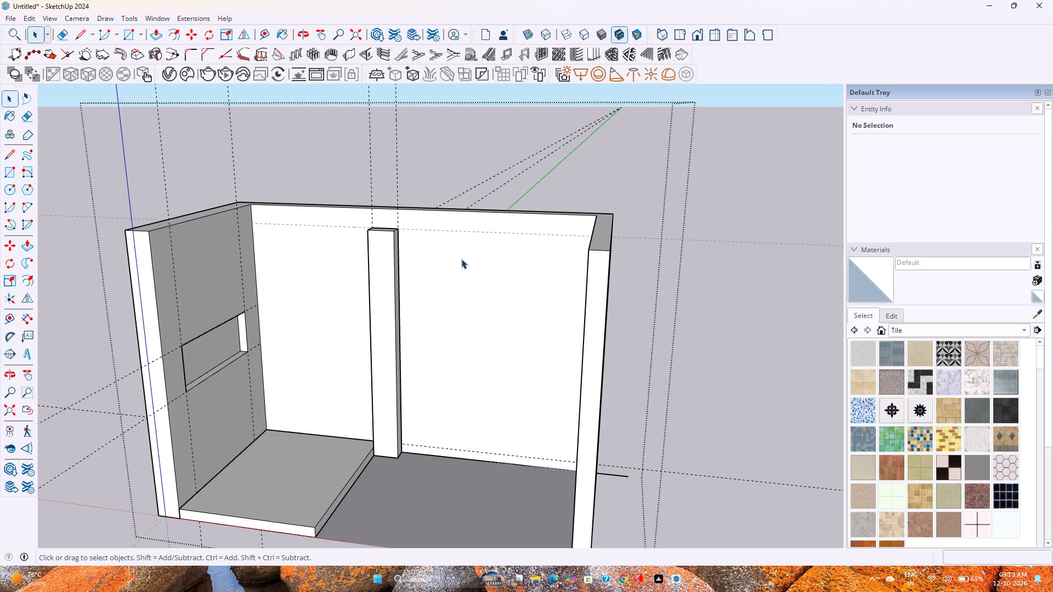
scroll(461, 257, "down", 1)
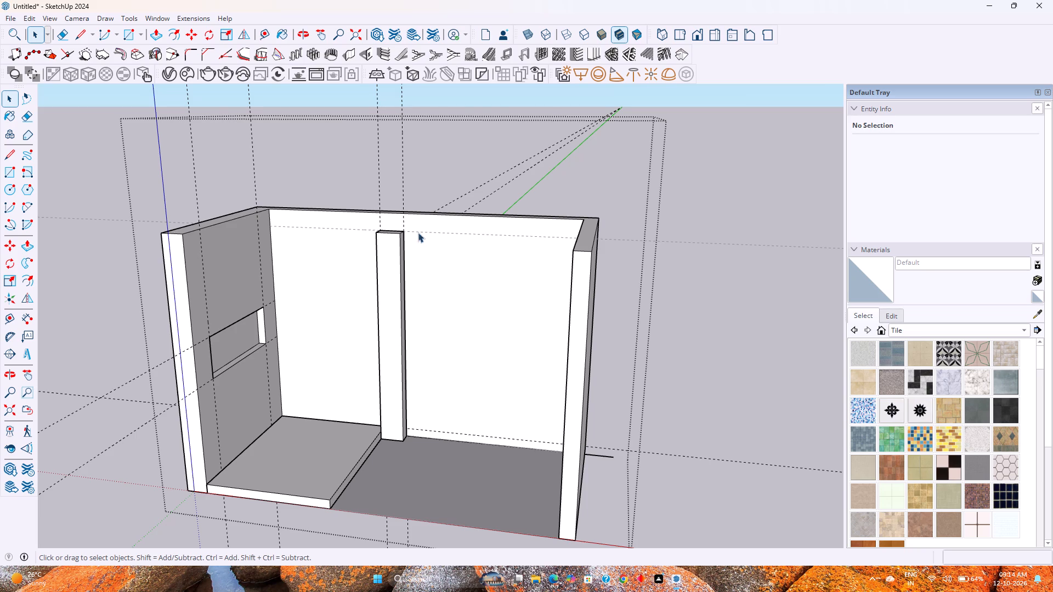
scroll(394, 434, "up", 6)
middle_click_drag(374, 430, 416, 465)
scroll(416, 465, "down", 2)
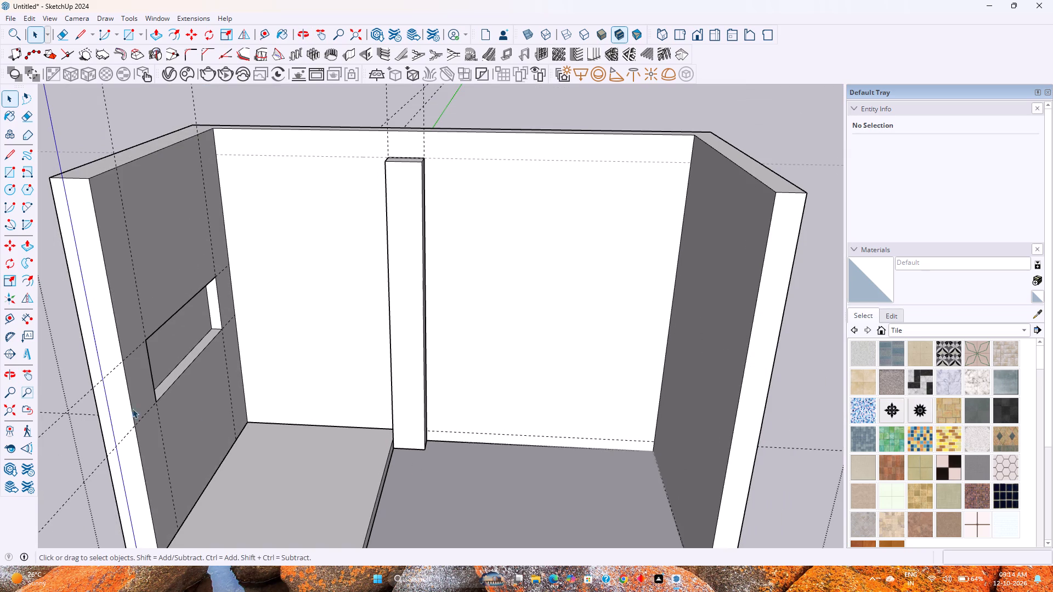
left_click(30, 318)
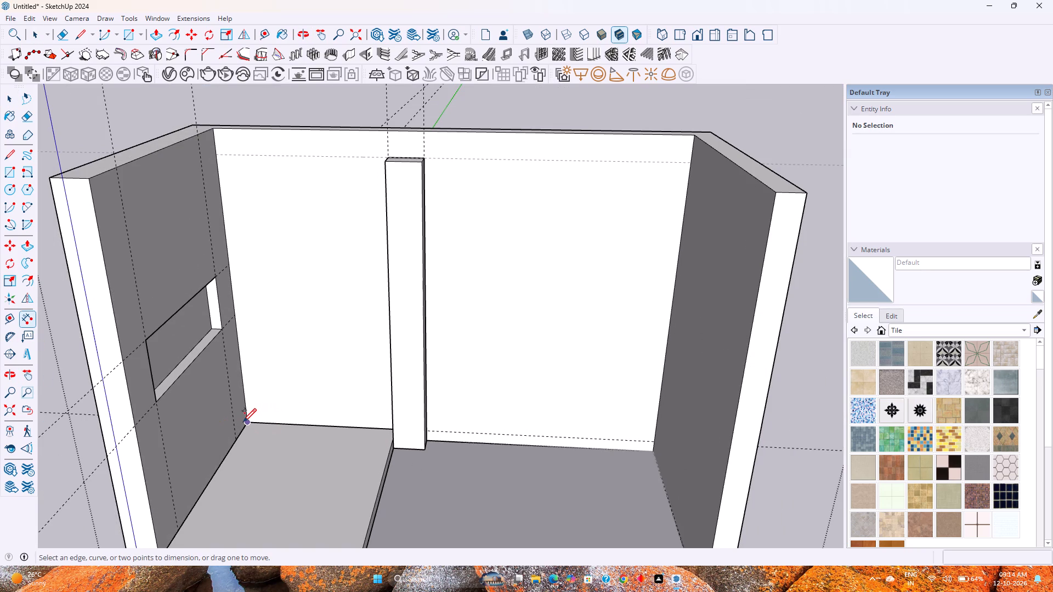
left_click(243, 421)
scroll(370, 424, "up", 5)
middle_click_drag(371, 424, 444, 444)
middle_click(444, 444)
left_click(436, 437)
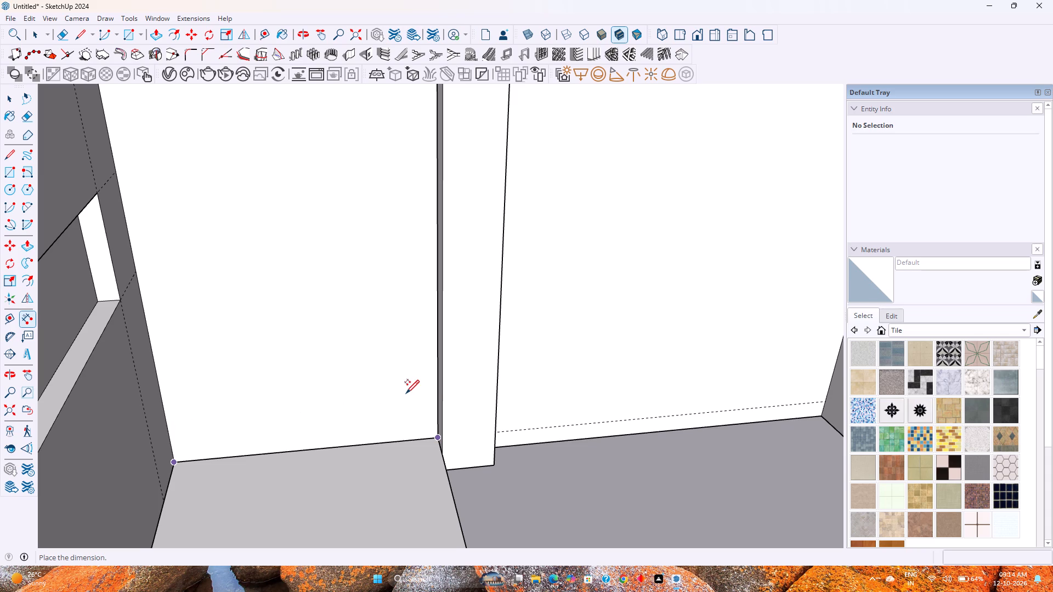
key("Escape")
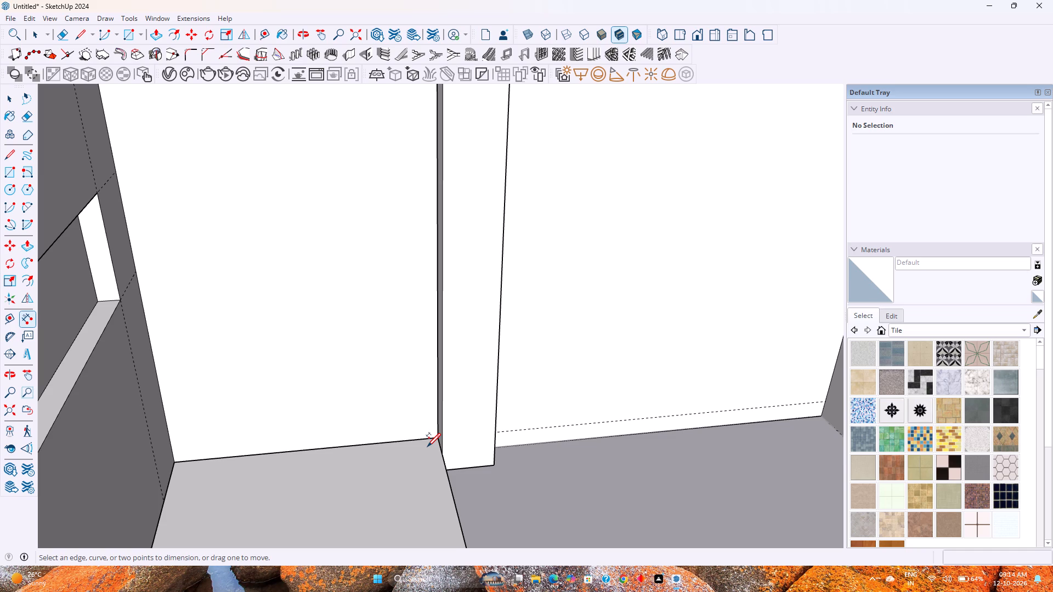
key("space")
Open the platform group and place a guide 1" inside the platform's step edge, parallel to it.
double_click(422, 466)
scroll(422, 466, "up", 2)
middle_click_drag(426, 465, 411, 394, "shift")
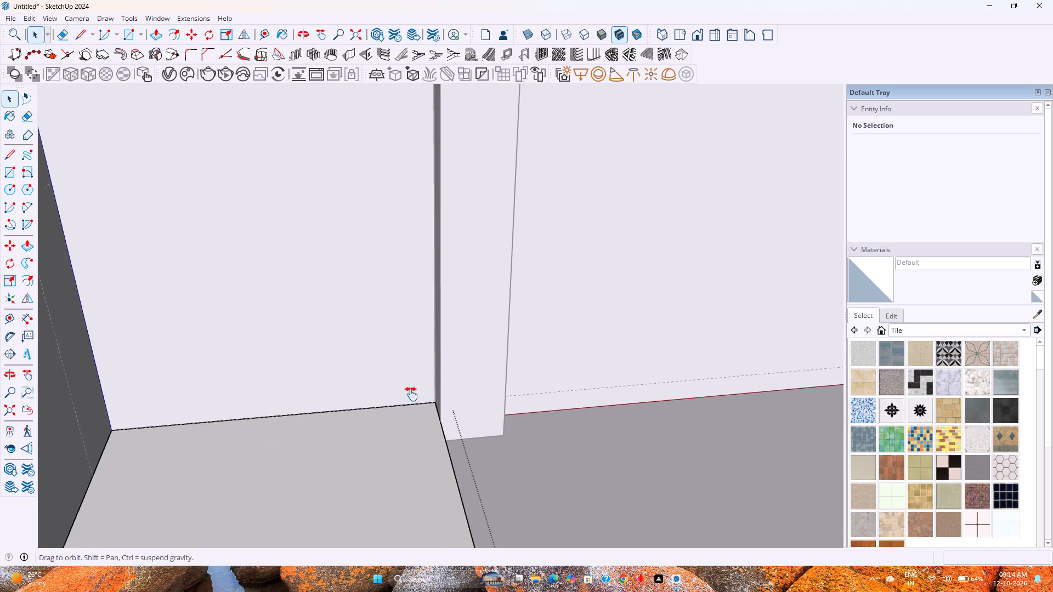
middle_click_drag(411, 394, 411, 384, "shift")
middle_click(411, 384, "shift")
scroll(411, 384, "down", 2)
scroll(426, 447, "up", 2)
middle_click_drag(429, 441, 413, 420, "shift")
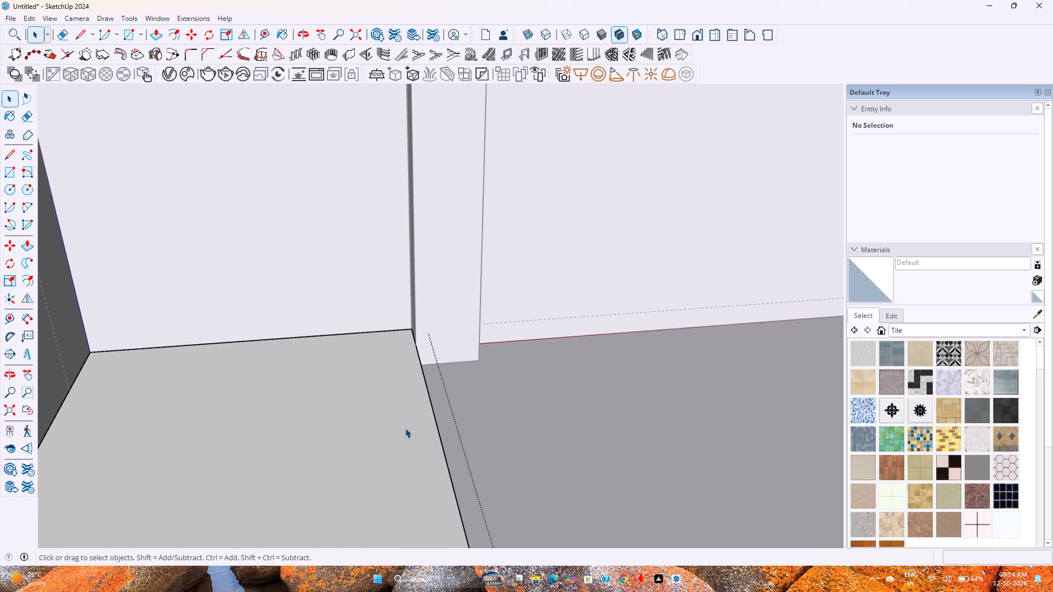
scroll(405, 428, "down", 3)
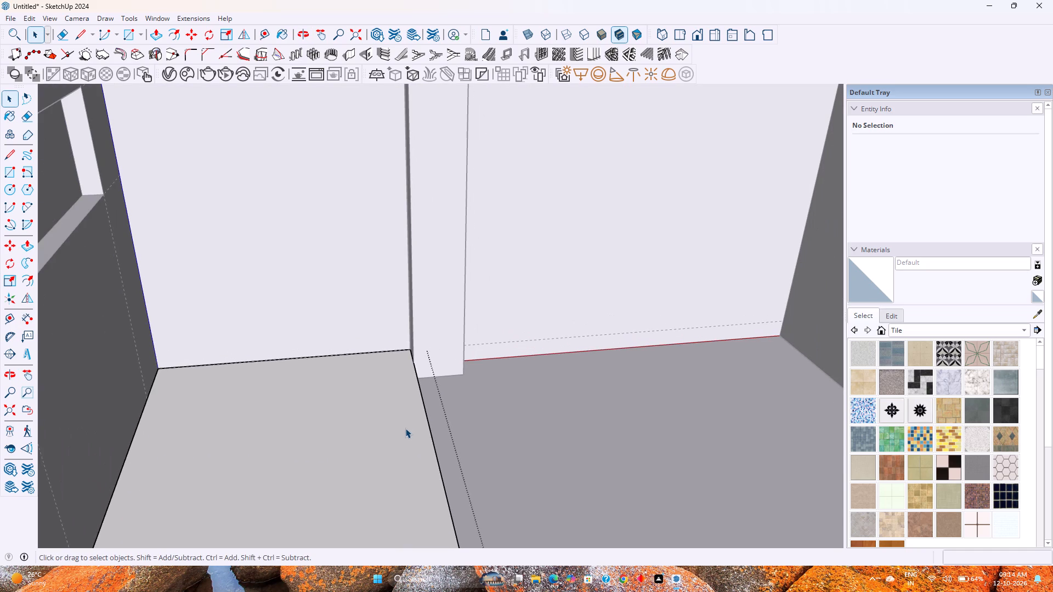
scroll(411, 432, "down", 2)
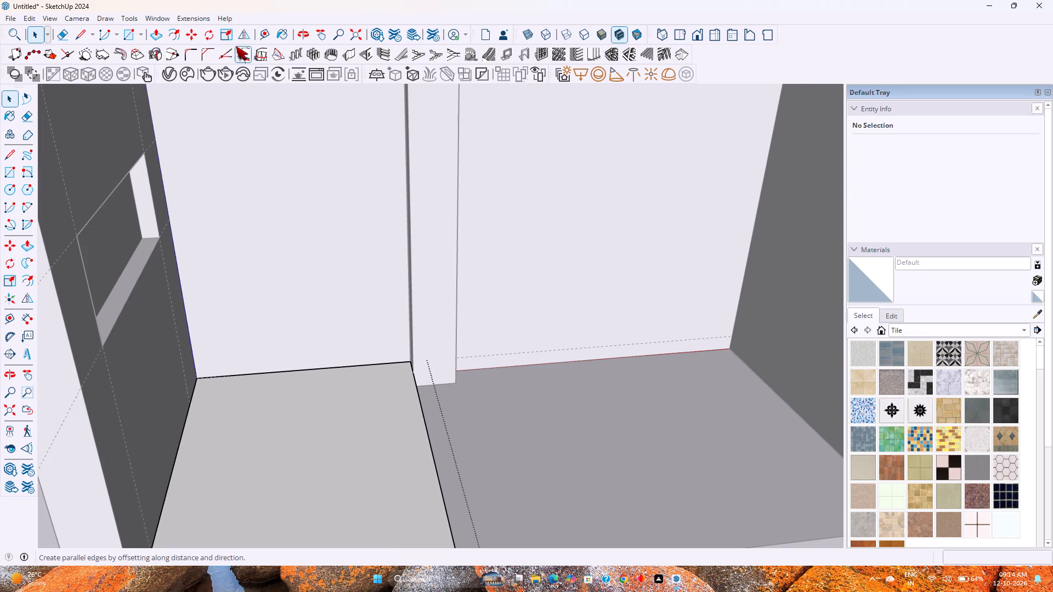
left_click(271, 37)
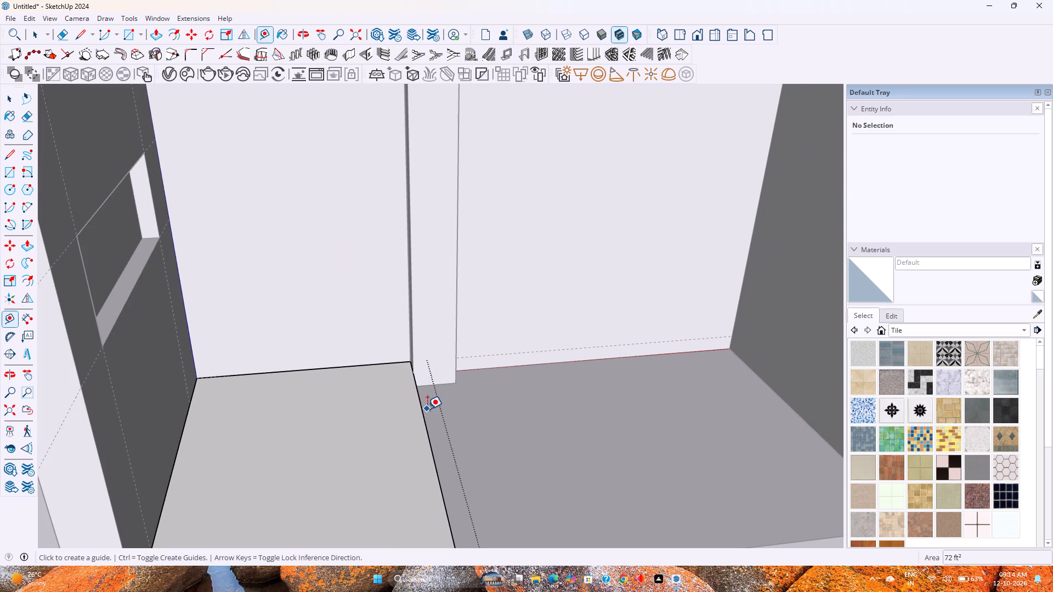
left_click(423, 413)
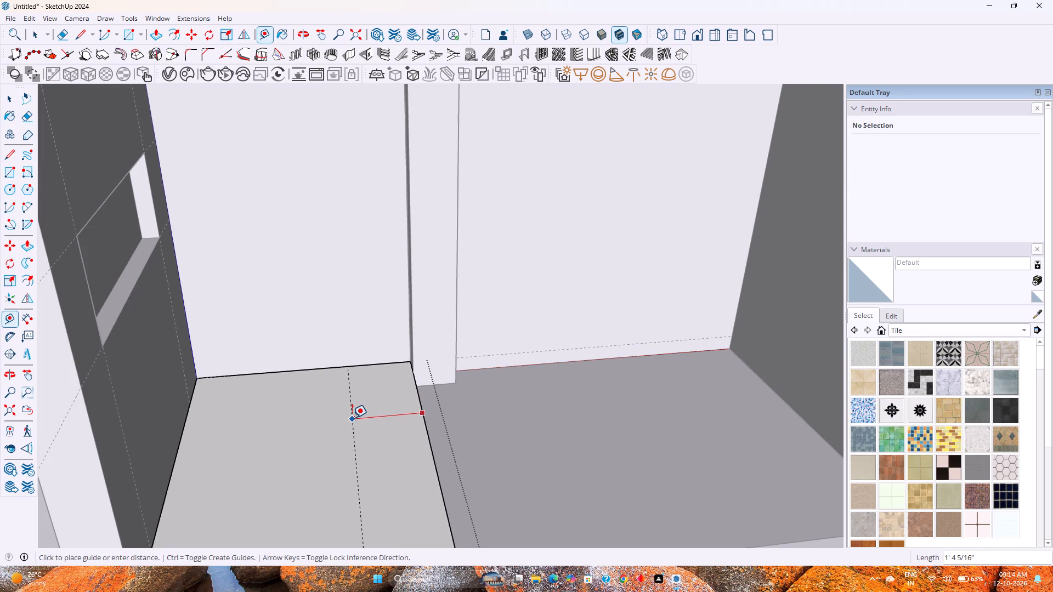
key("1")
key("Return")
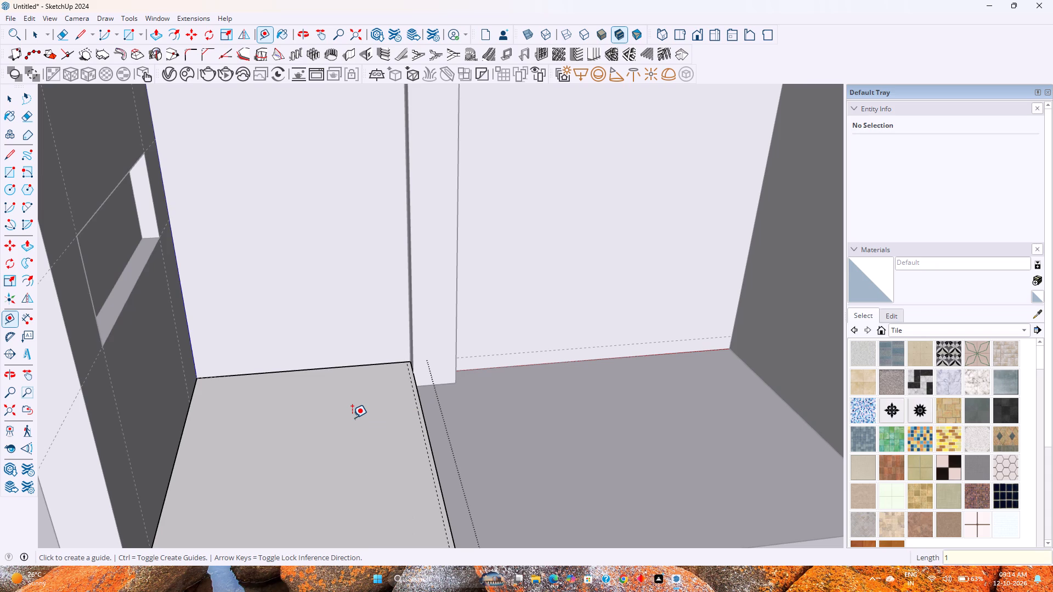
Place a guide on the platform 16 mm farther inward from the 1" guide, parallel to it.
scroll(408, 420, "up", 10)
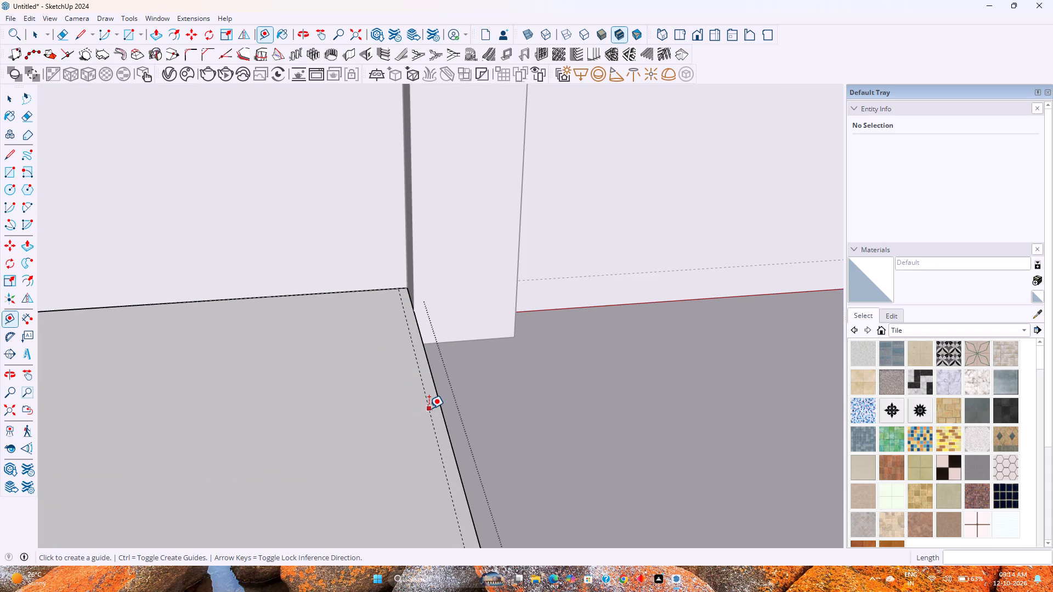
left_click(429, 408)
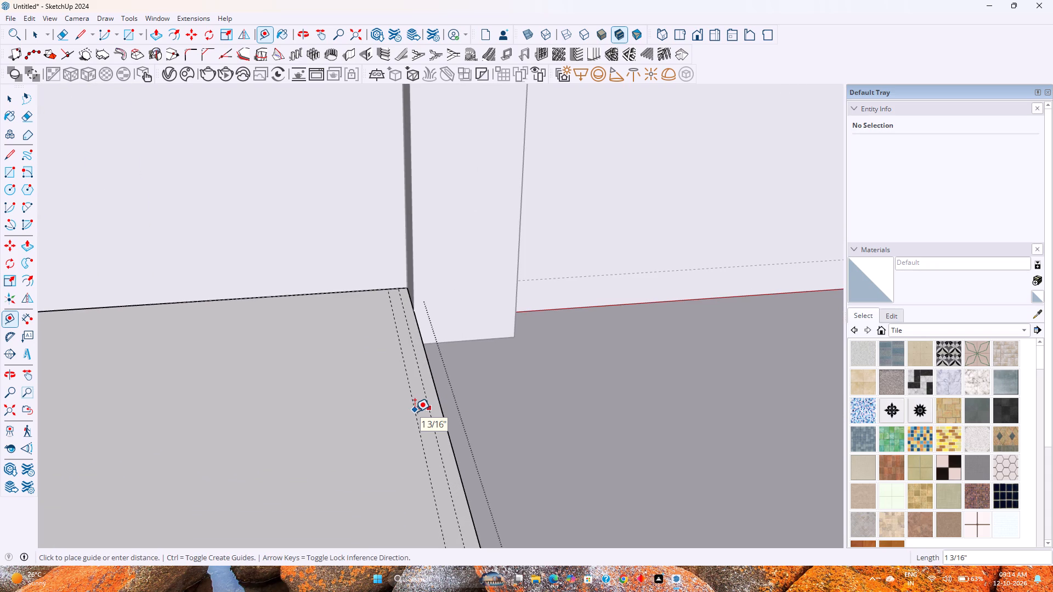
type("12")
key("BackSpace")
key("BackSpace")
type("16mm")
key("Return")
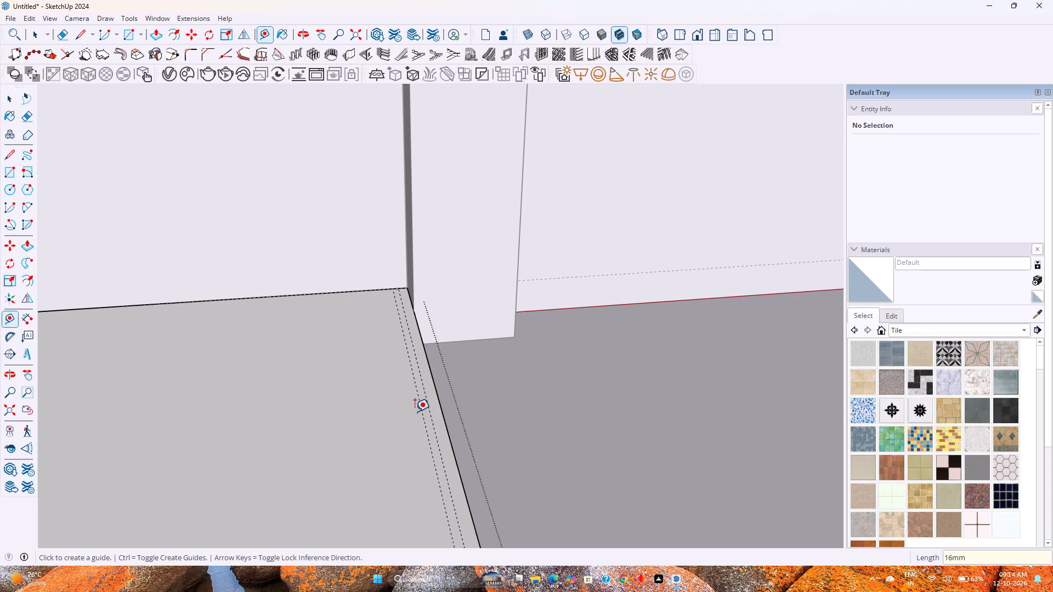
Place a guide across the platform 3' back from its front edge, parallel to that edge.
scroll(415, 412, "up", 10)
scroll(420, 407, "down", 3)
scroll(416, 413, "up", 1)
scroll(416, 413, "down", 3)
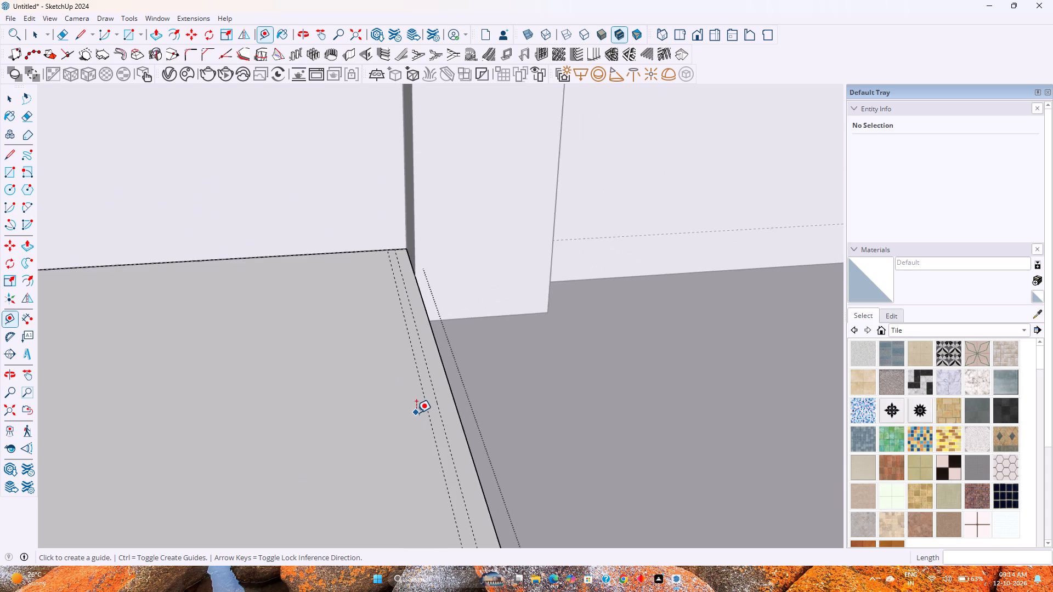
scroll(416, 413, "down", 14)
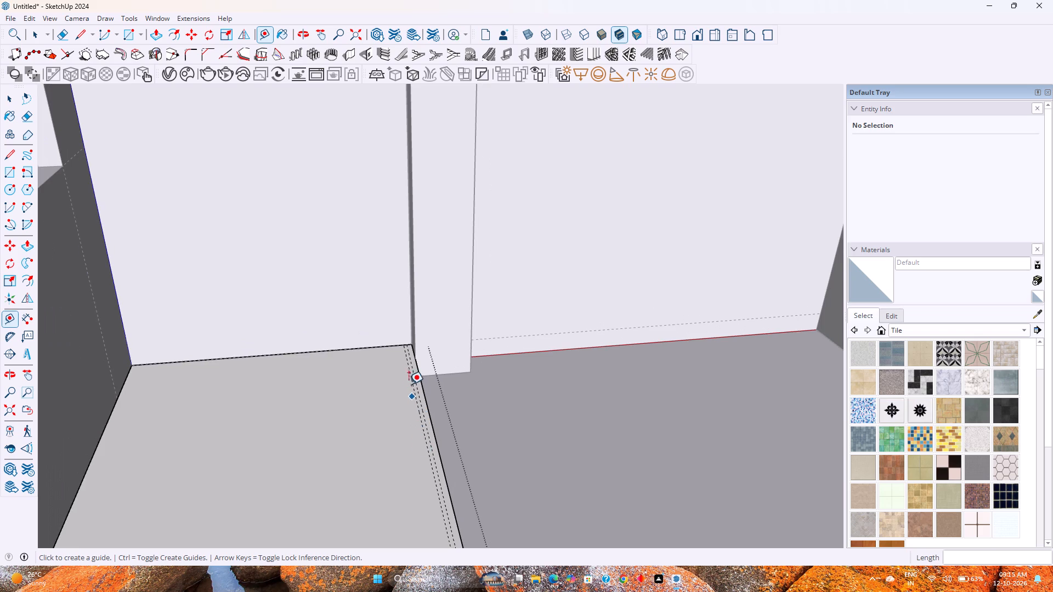
scroll(409, 378, "down", 5)
middle_click_drag(412, 454, 203, 475)
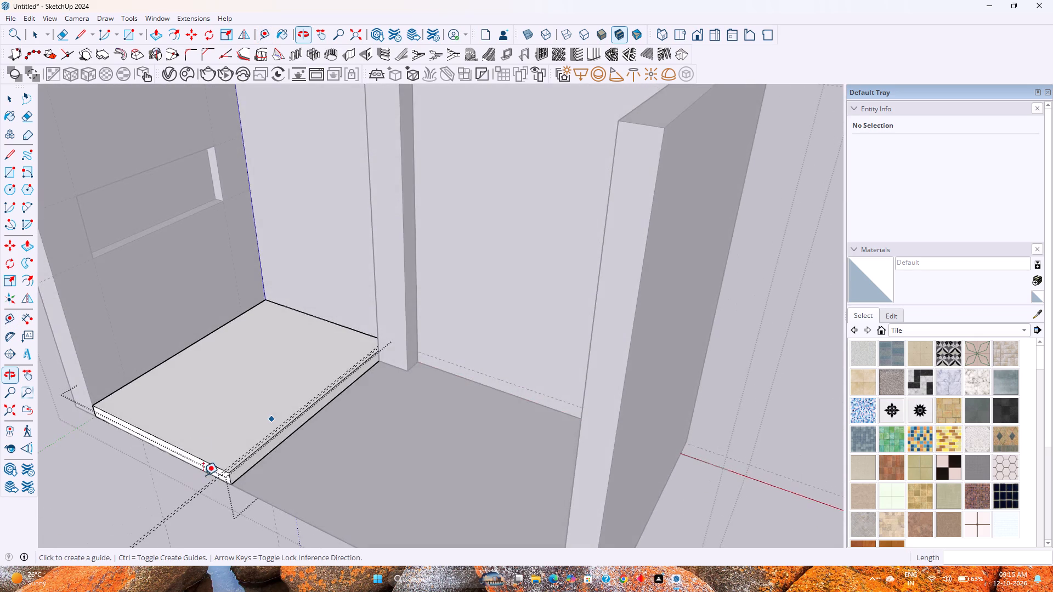
middle_click_drag(203, 475, 205, 480)
scroll(187, 437, "up", 4)
left_click(175, 456)
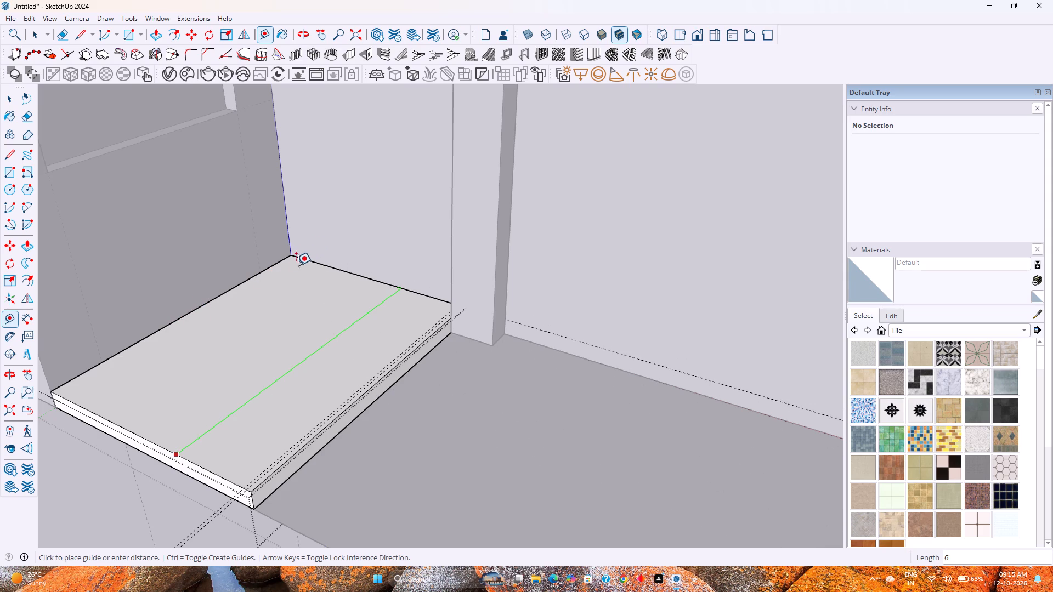
type("3'")
key("Return")
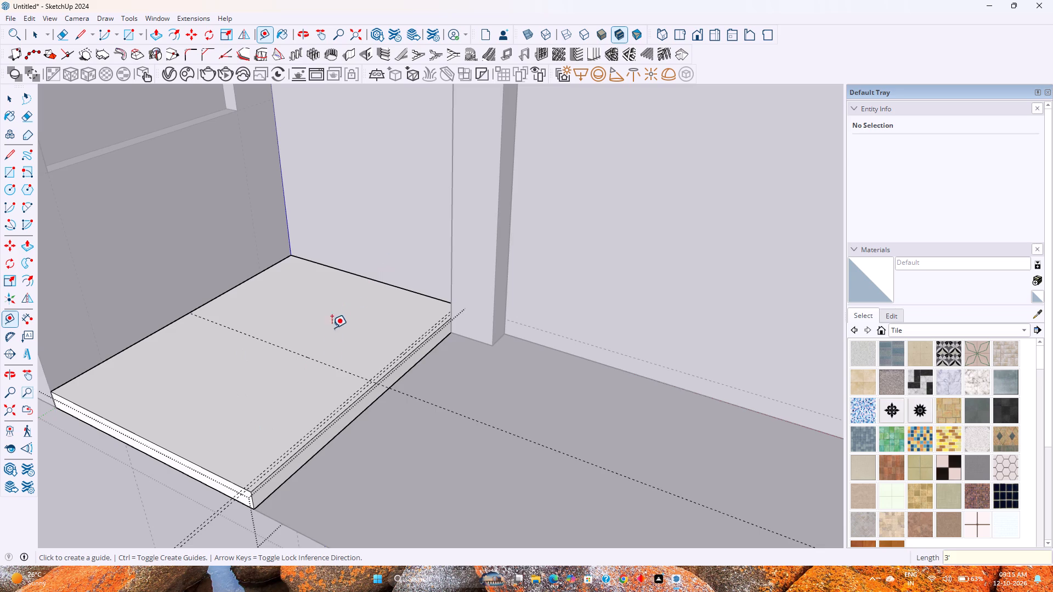
Draw a rectangle about 5/8" by 3' between the two close guides, from the platform's back edge to the 3' guide.
scroll(337, 381, "up", 3)
middle_click_drag(344, 384, 494, 449)
middle_click(494, 449)
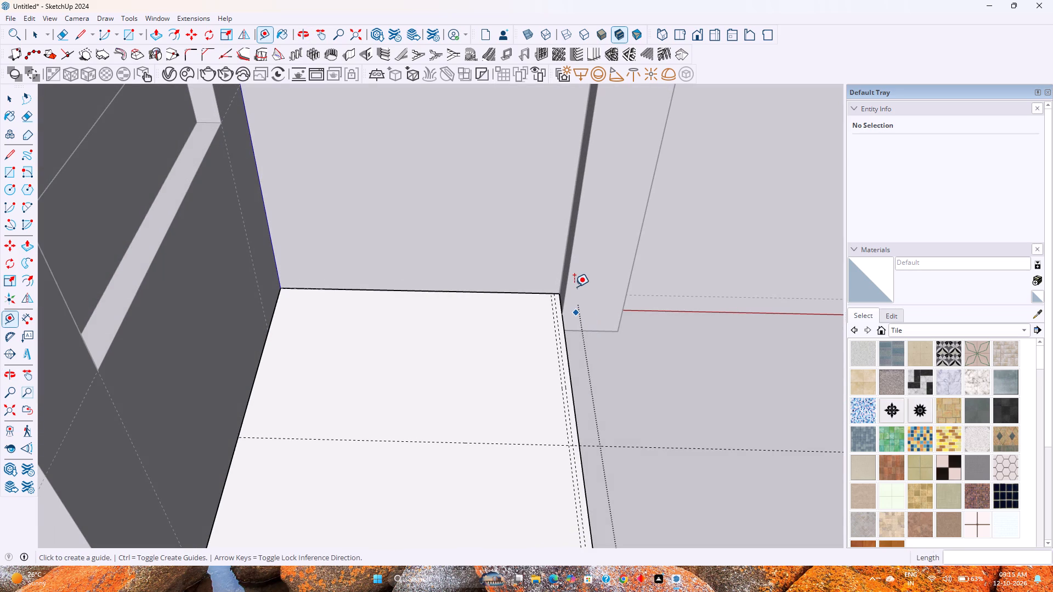
scroll(570, 285, "up", 2)
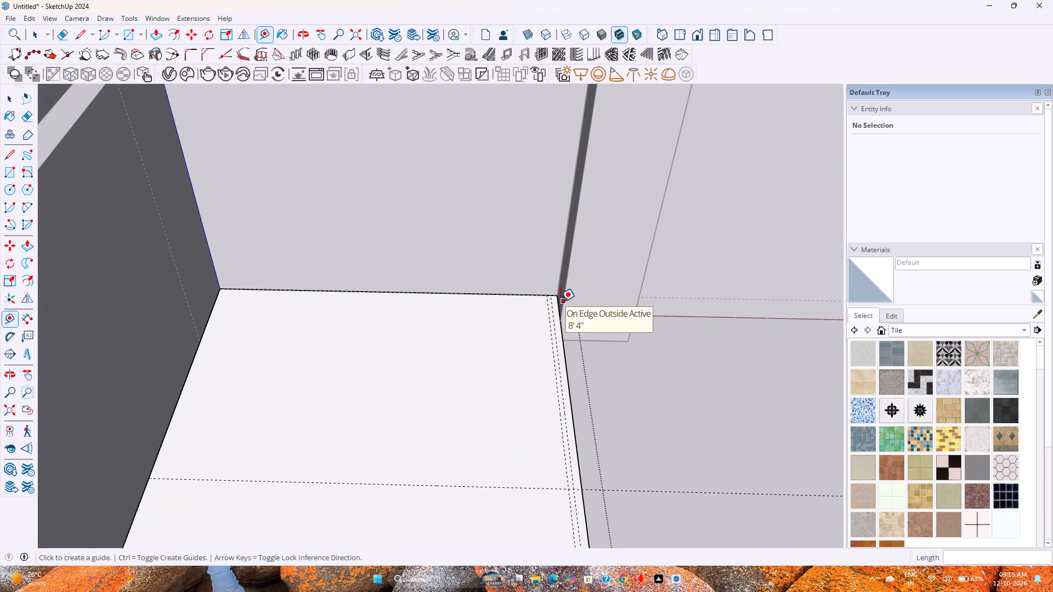
scroll(557, 337, "up", 6)
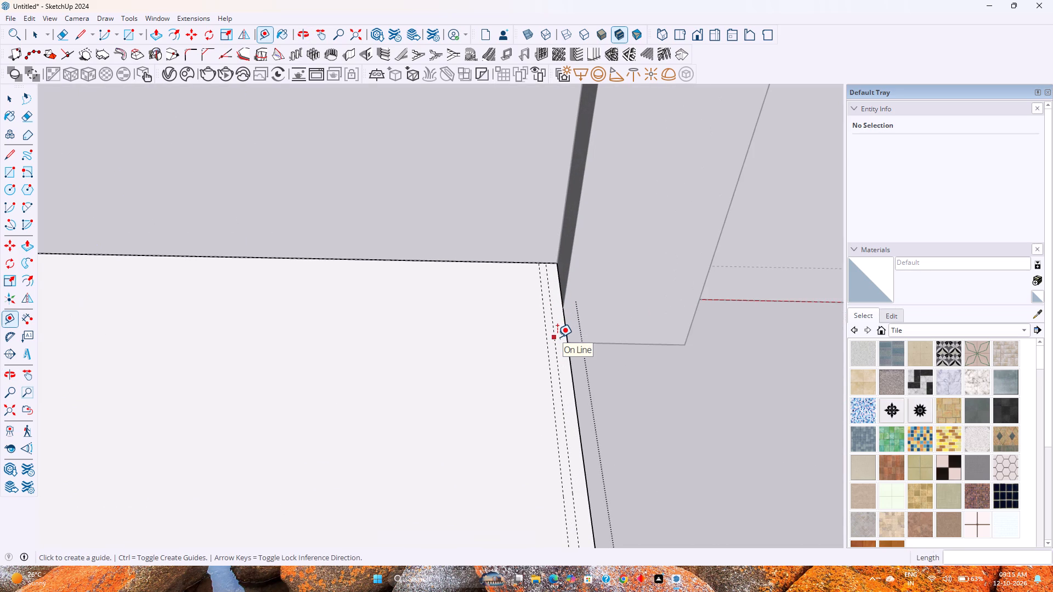
scroll(426, 236, "down", 4)
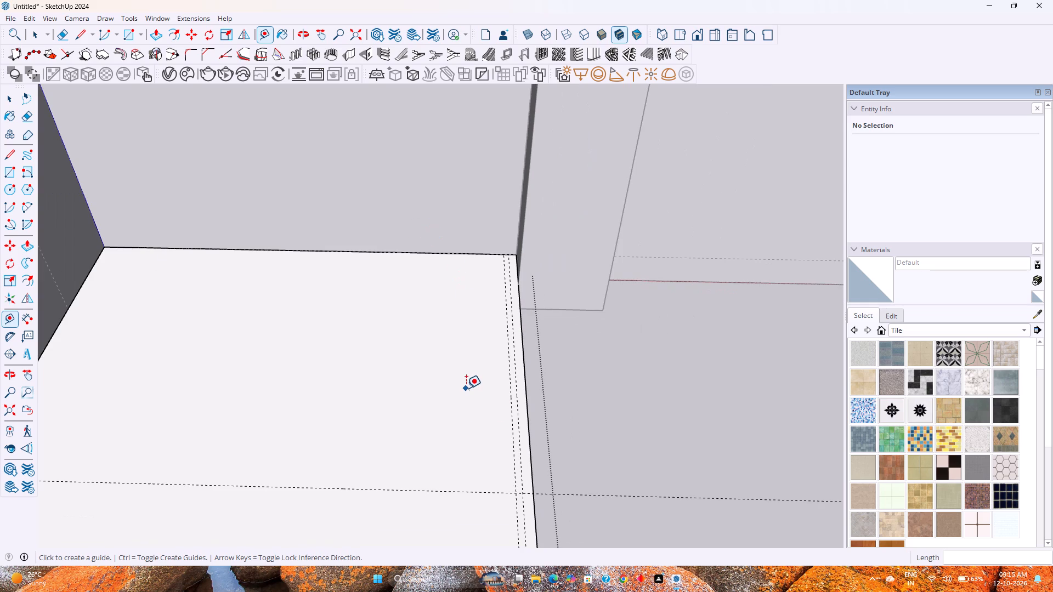
left_click(134, 33)
scroll(513, 257, "up", 5)
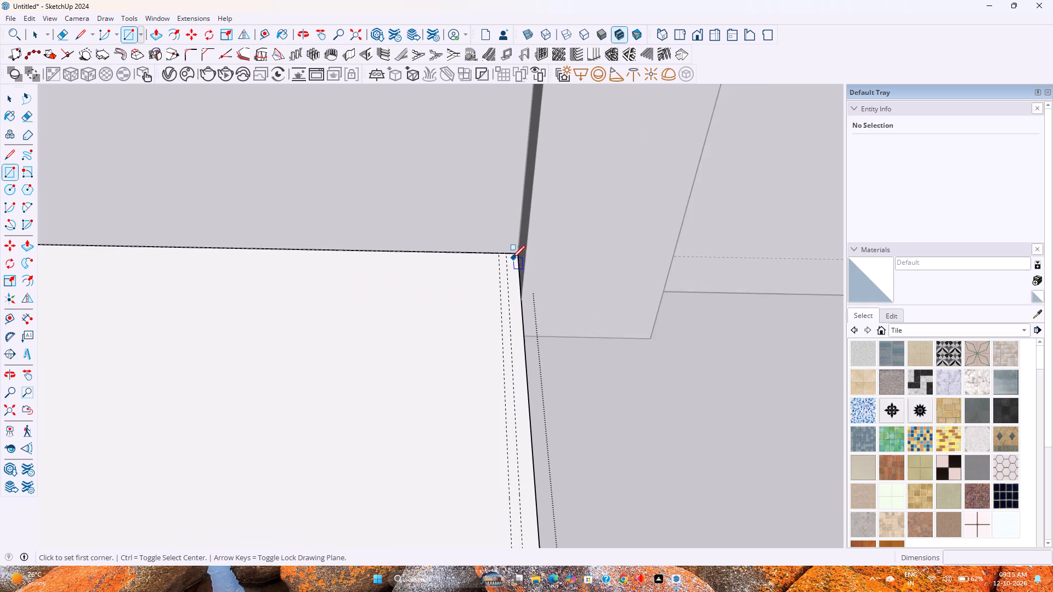
scroll(512, 258, "up", 12)
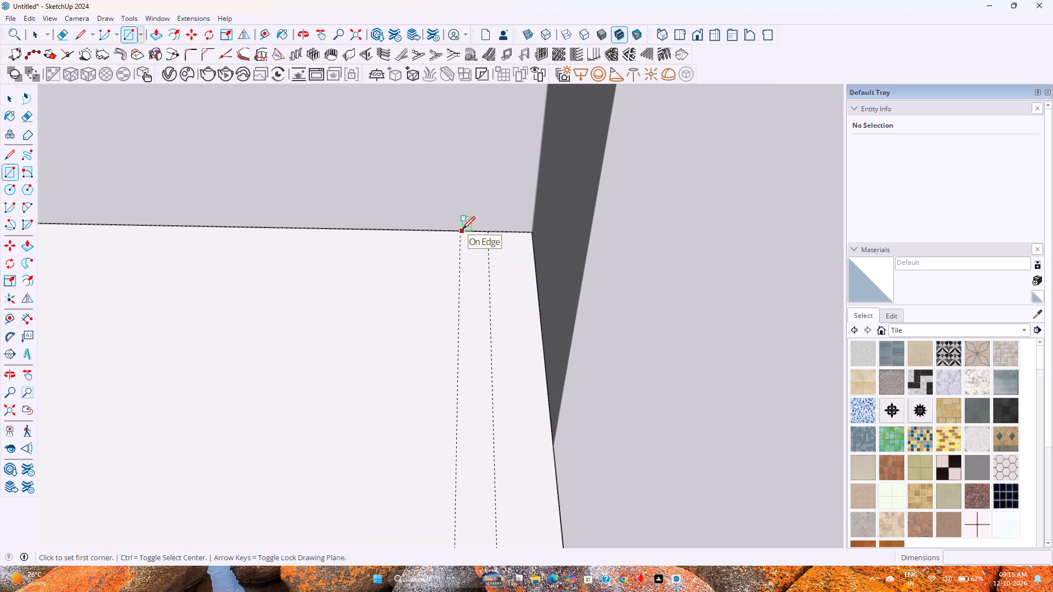
left_click(463, 234)
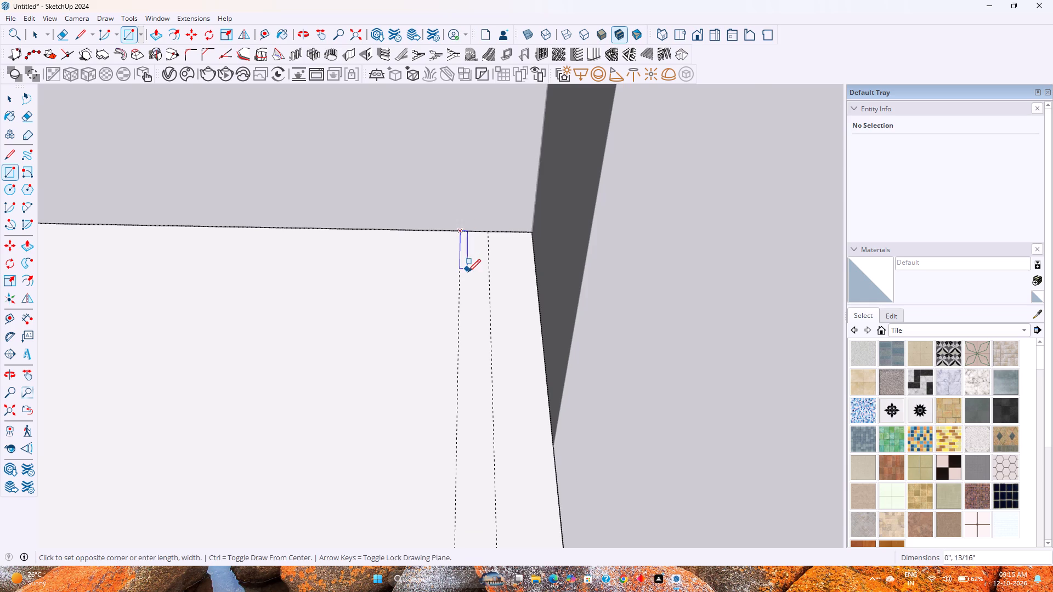
scroll(468, 272, "down", 20)
scroll(468, 272, "down", 7)
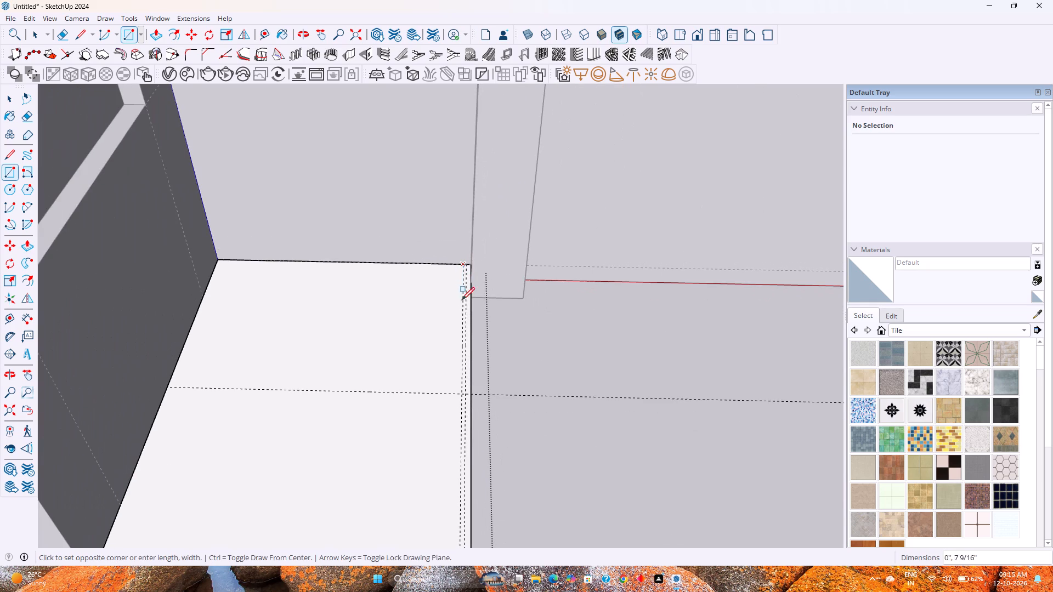
scroll(466, 397, "up", 9)
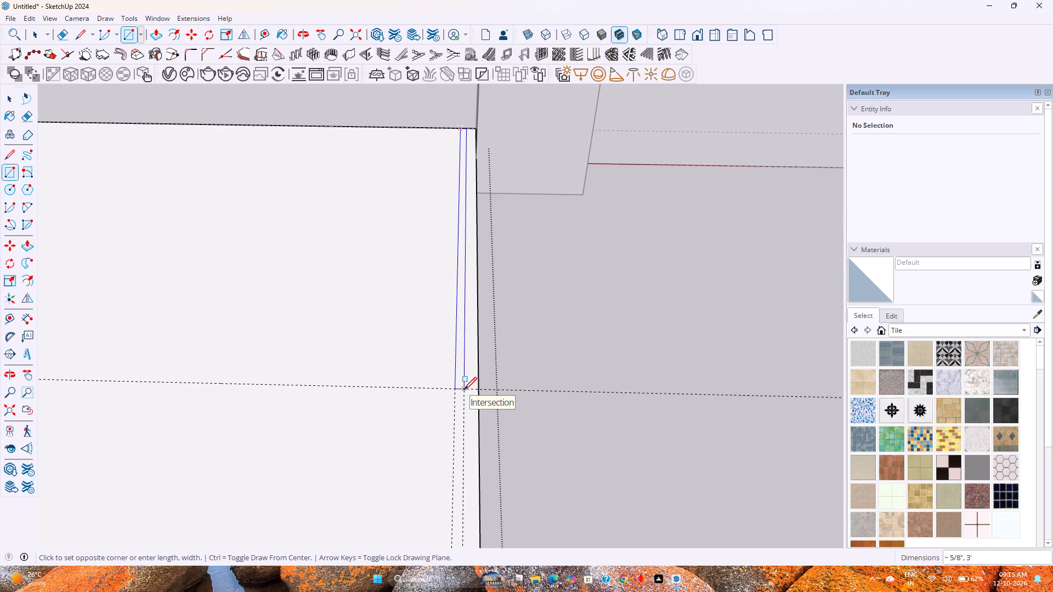
left_click(464, 390)
Copy the narrow rectangle's face and edges 10' straight up from the platform.
key("space")
double_click(457, 380)
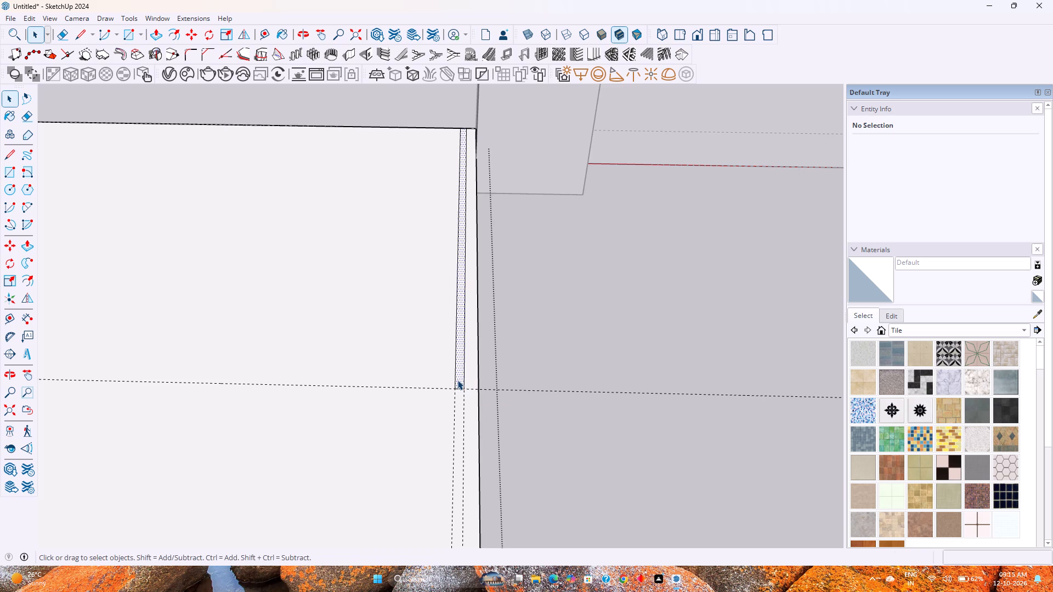
key("m")
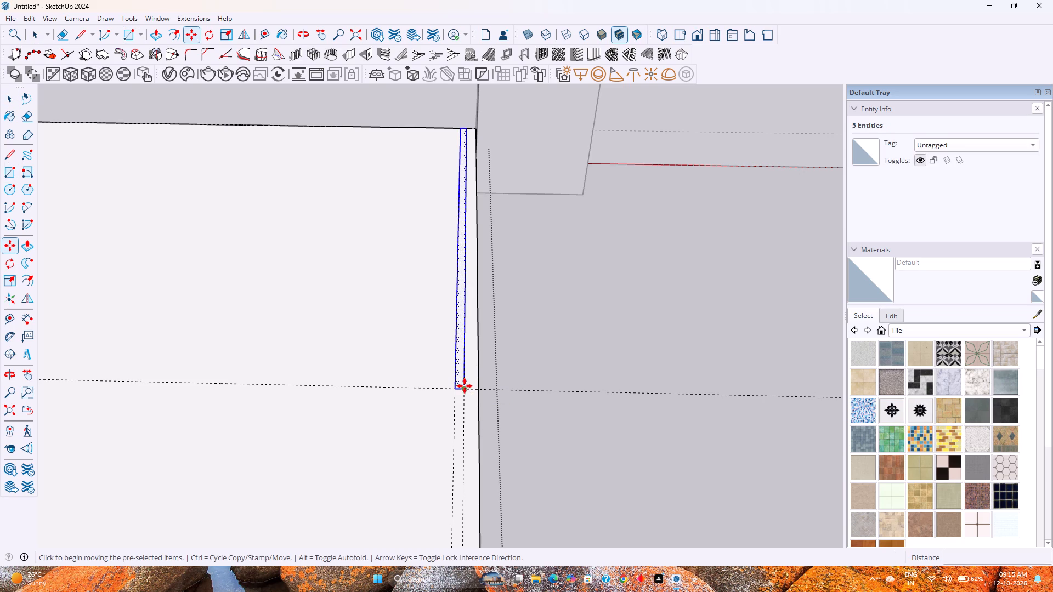
left_click(465, 386)
key("Up")
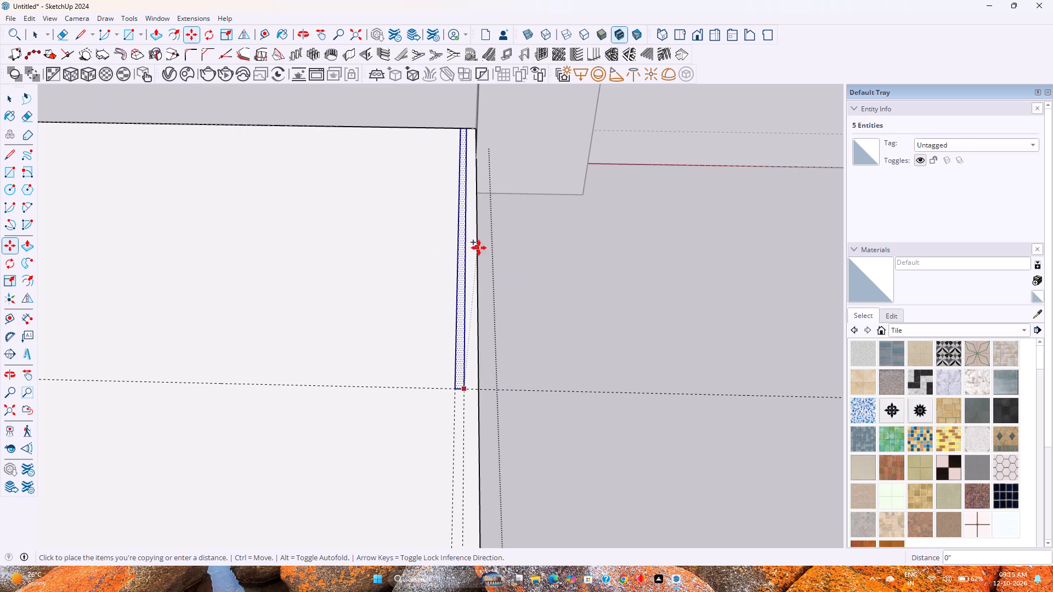
scroll(459, 227, "down", 8)
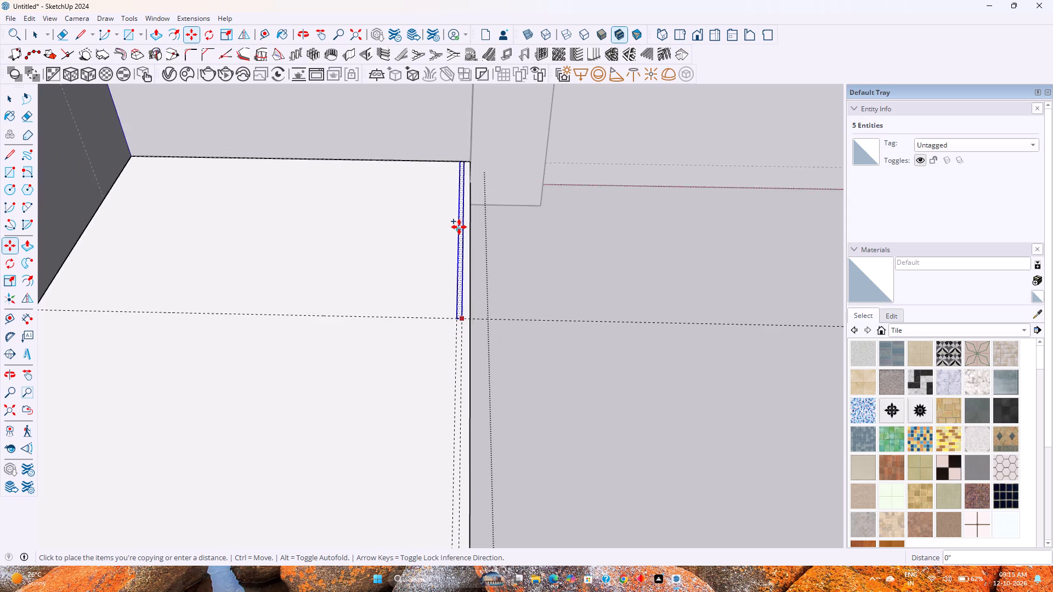
scroll(459, 227, "down", 4)
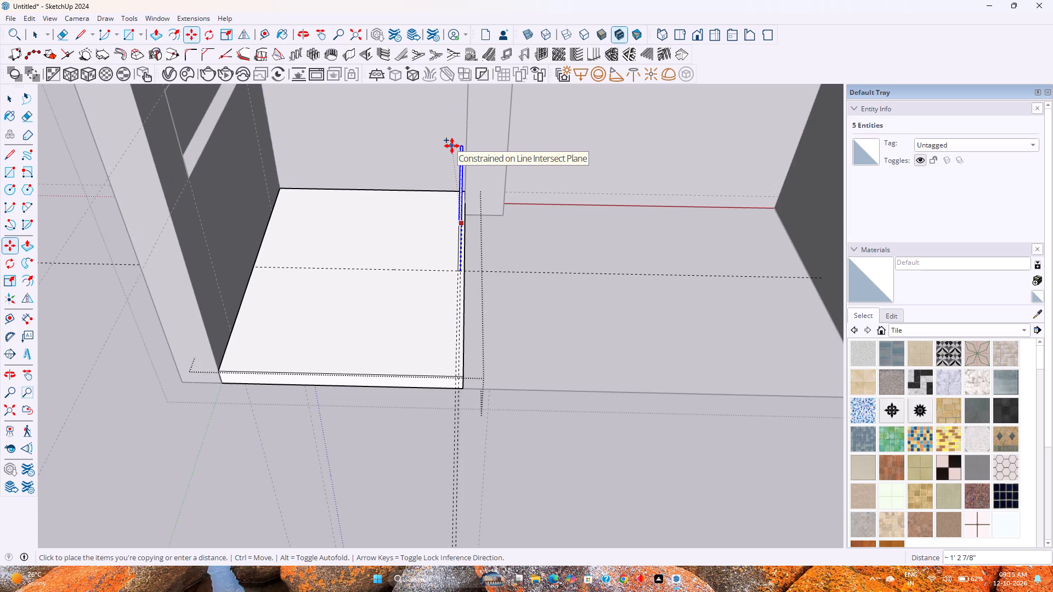
type("10'")
key("Return")
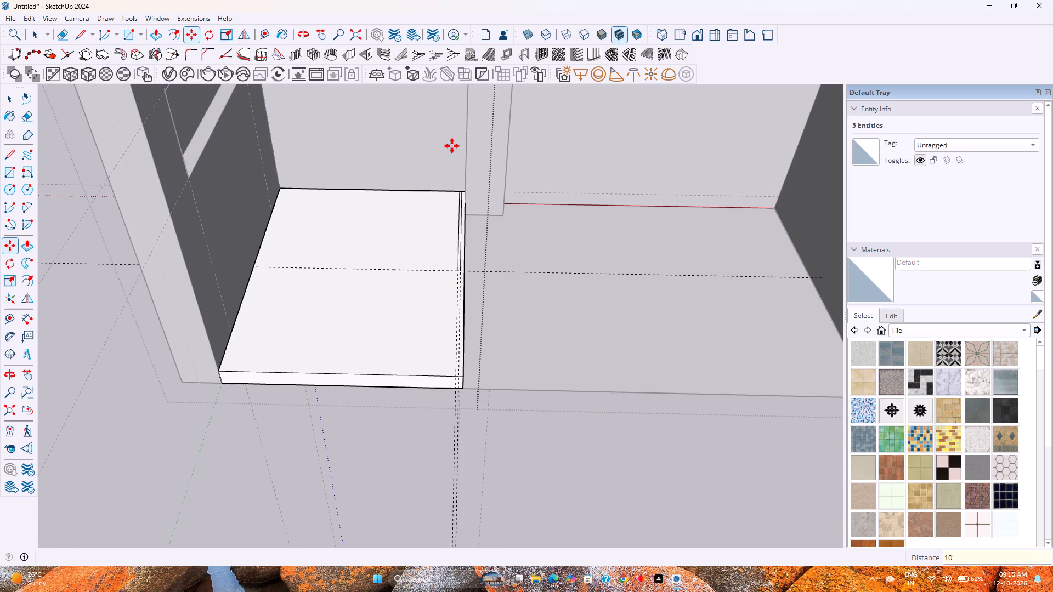
Delete the original narrow rectangle's two long edges and its short front edge from the platform's top face.
key("space")
scroll(458, 253, "up", 3)
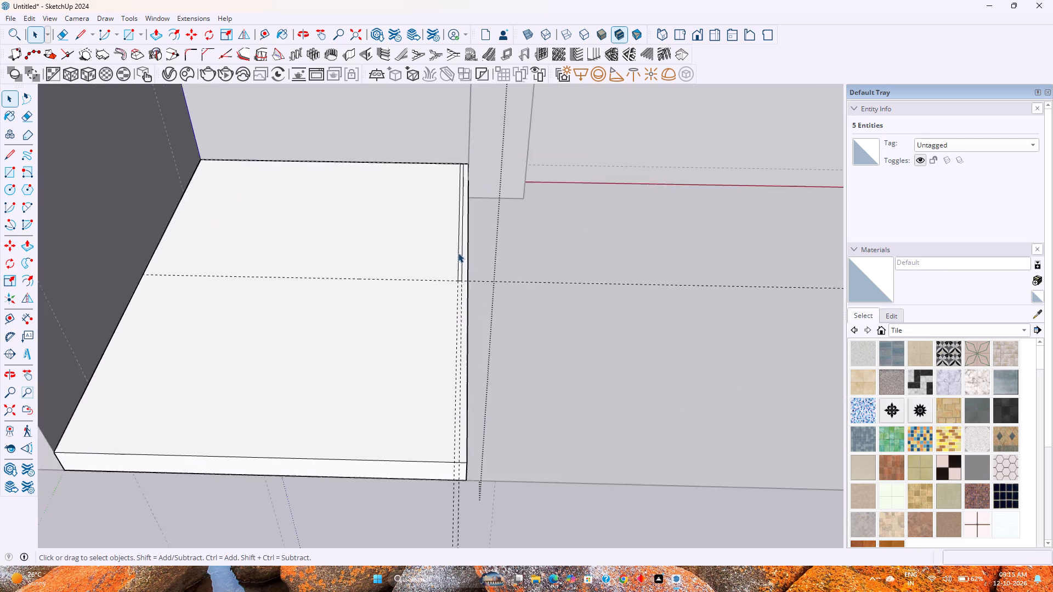
scroll(458, 253, "up", 17)
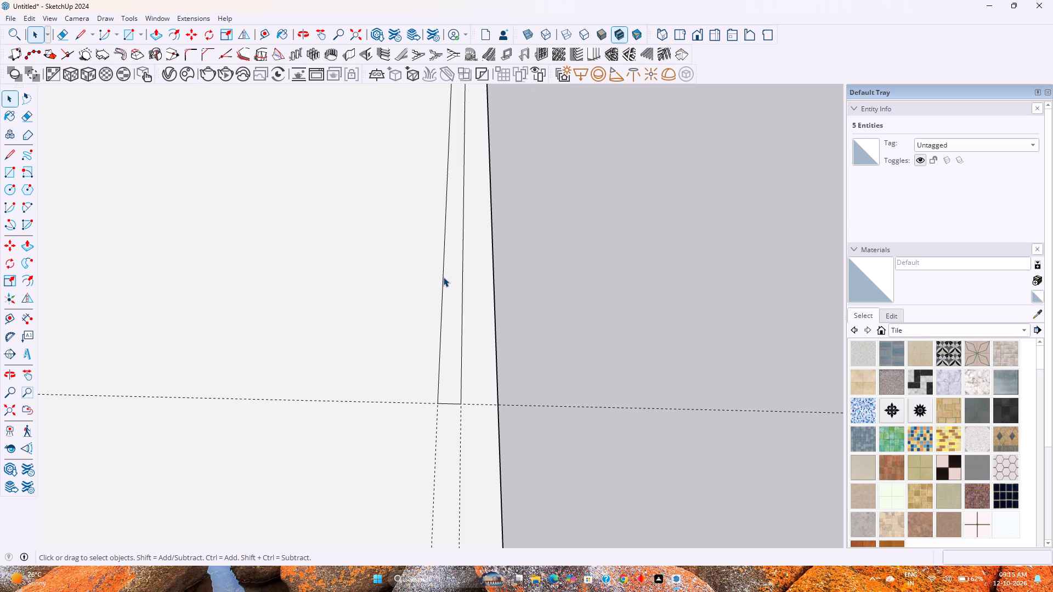
left_click(443, 277)
key("Delete")
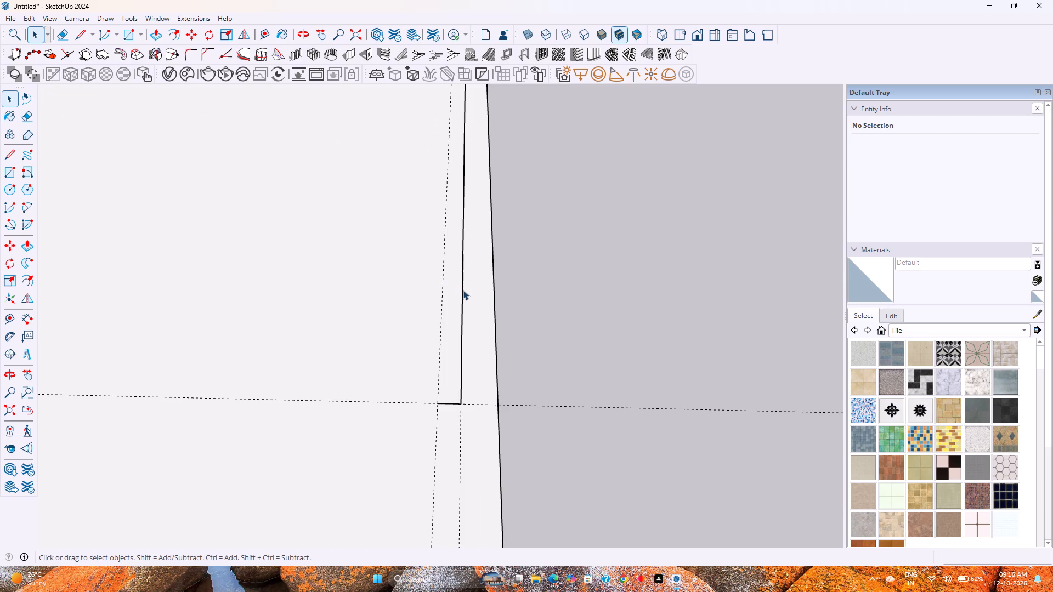
left_click(462, 291)
key("Delete")
left_click(447, 403)
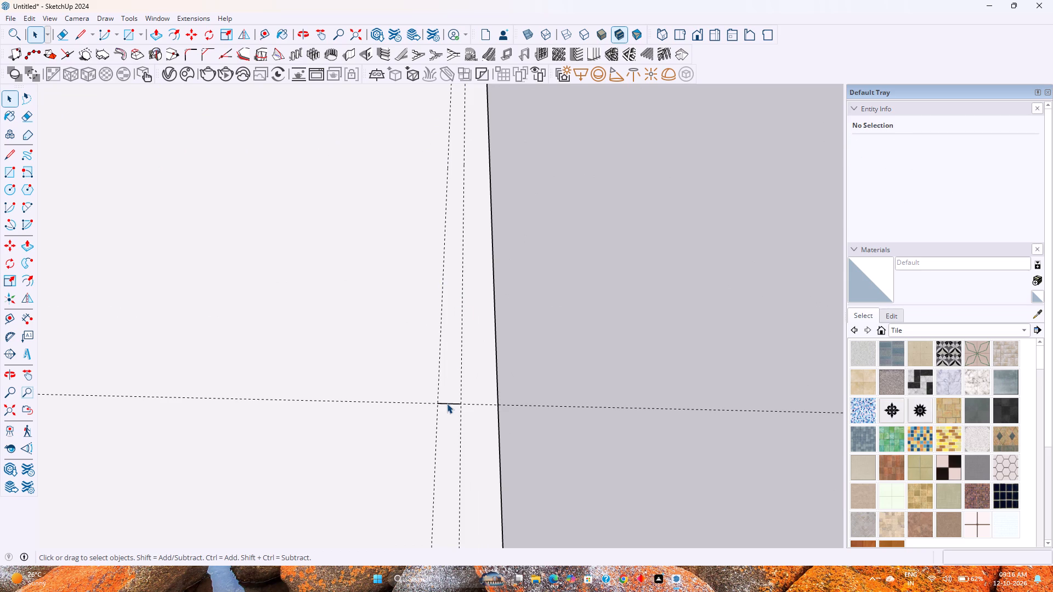
key("Delete")
Group the raised narrow rectangle's face and edges above the platform.
scroll(456, 352, "down", 10)
middle_click_drag(450, 326, 450, 440, "shift")
middle_click(450, 441, "shift")
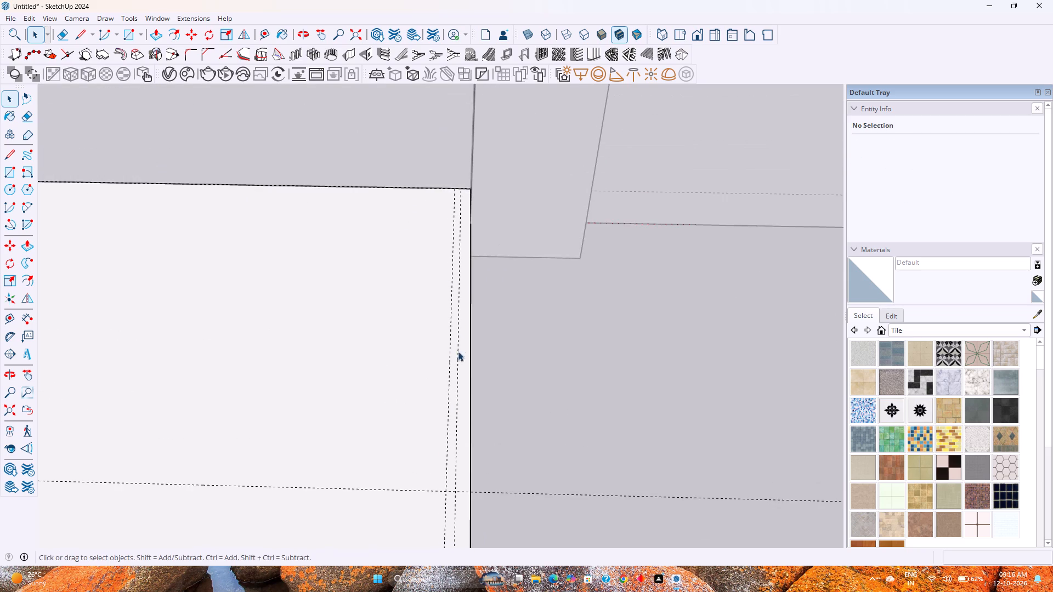
scroll(460, 333, "down", 20)
scroll(460, 333, "down", 3)
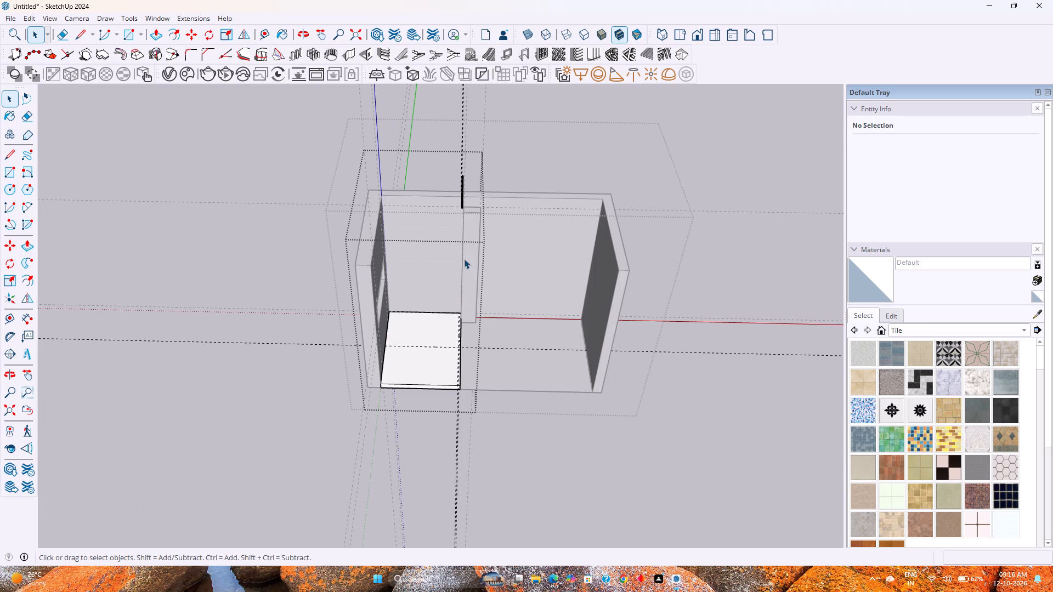
middle_click_drag(460, 260, 479, 367, "shift")
scroll(483, 335, "up", 13)
scroll(487, 321, "down", 1)
scroll(488, 320, "up", 4)
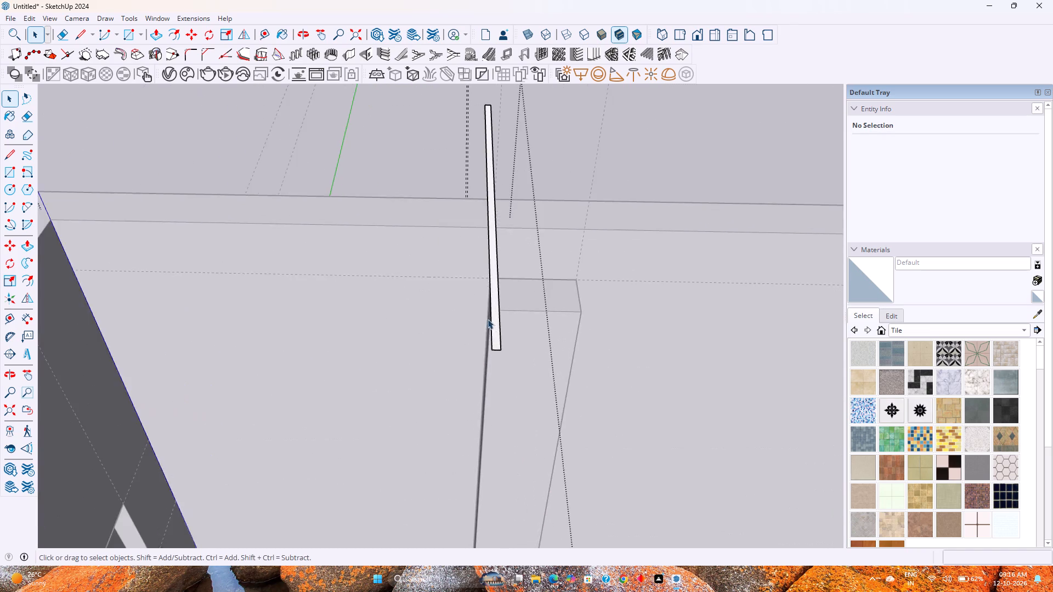
scroll(488, 319, "up", 3)
double_click(516, 294)
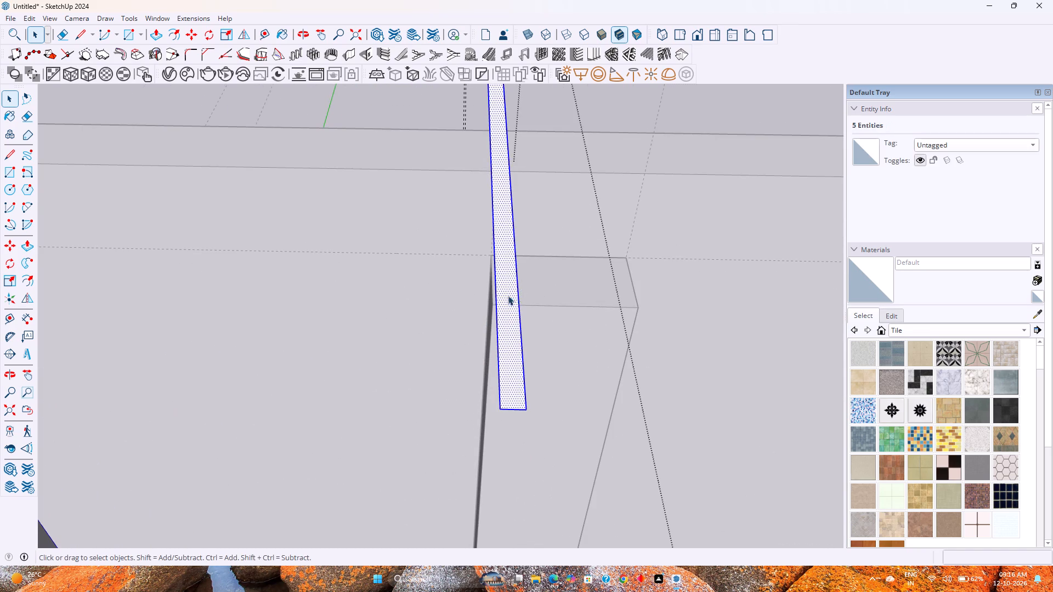
right_click(508, 295)
left_click(539, 95)
key("Return")
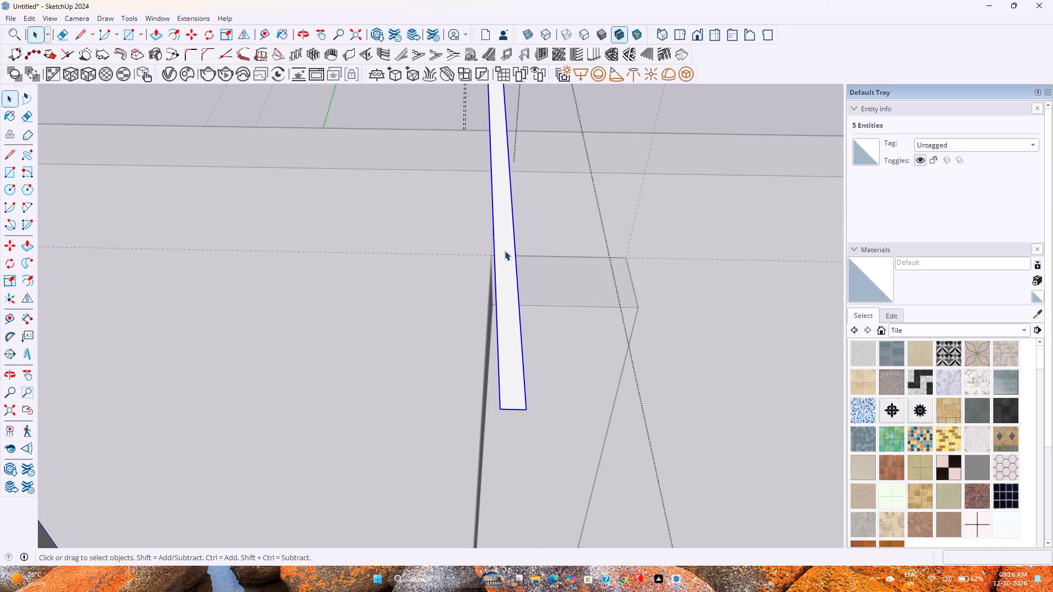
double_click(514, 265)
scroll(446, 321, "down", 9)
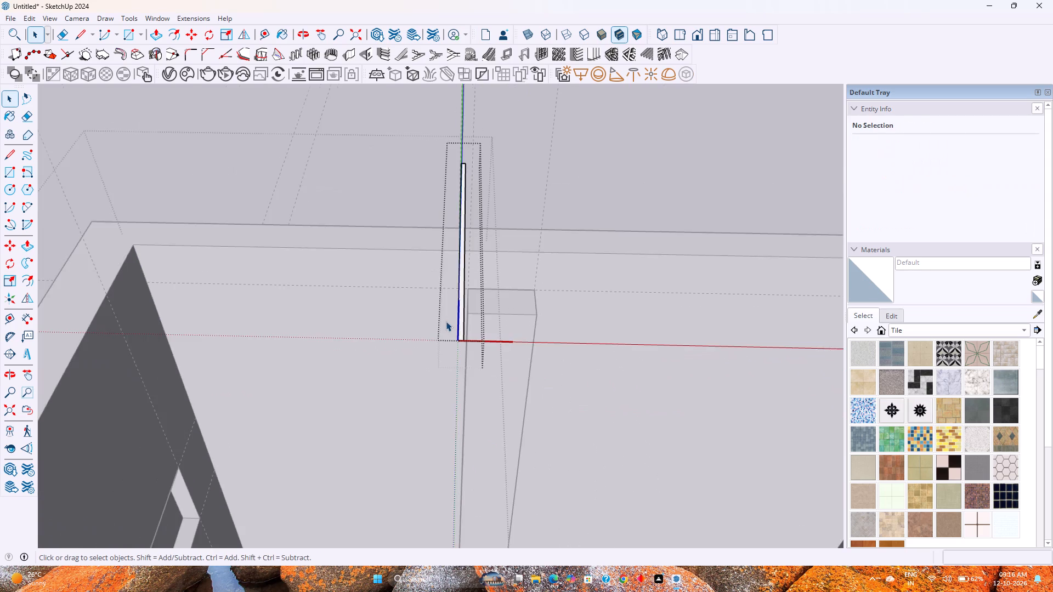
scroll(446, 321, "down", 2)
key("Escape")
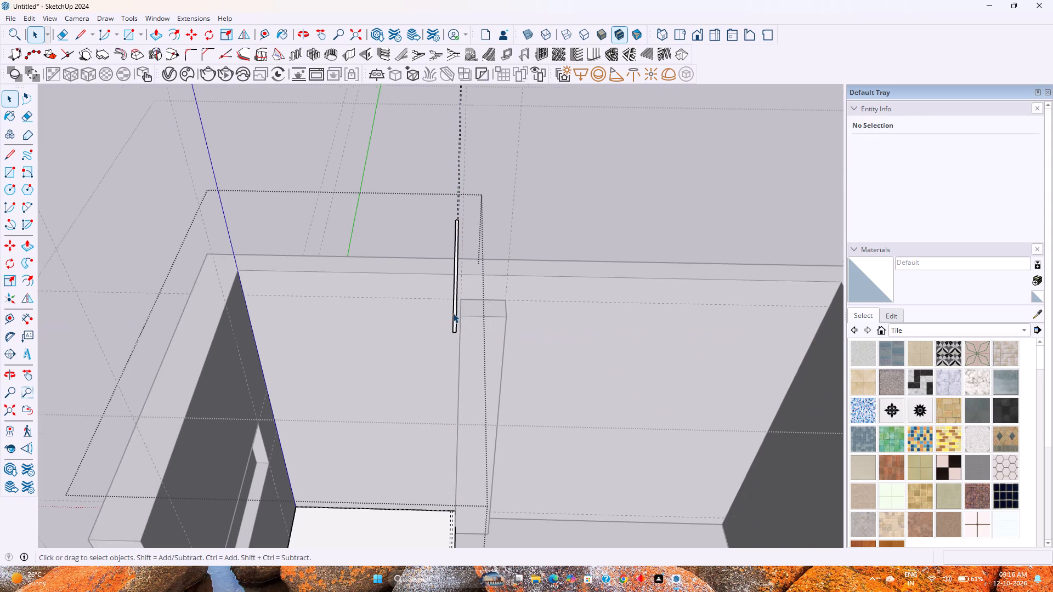
Move the raised narrow component 10' straight down onto the platform's top face.
scroll(453, 313, "up", 9)
left_click(455, 314)
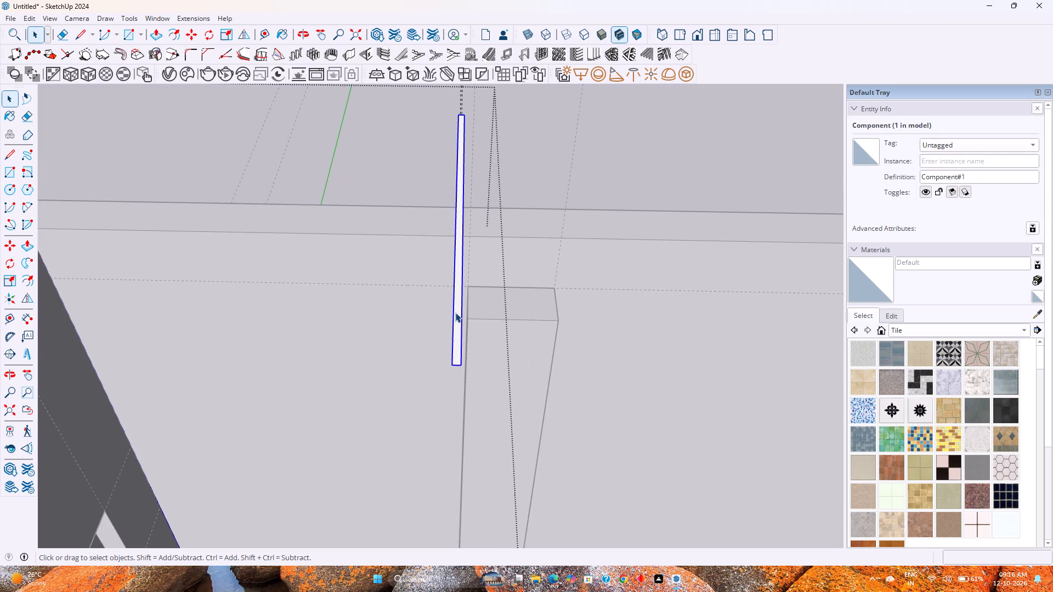
key("m")
left_click(462, 365)
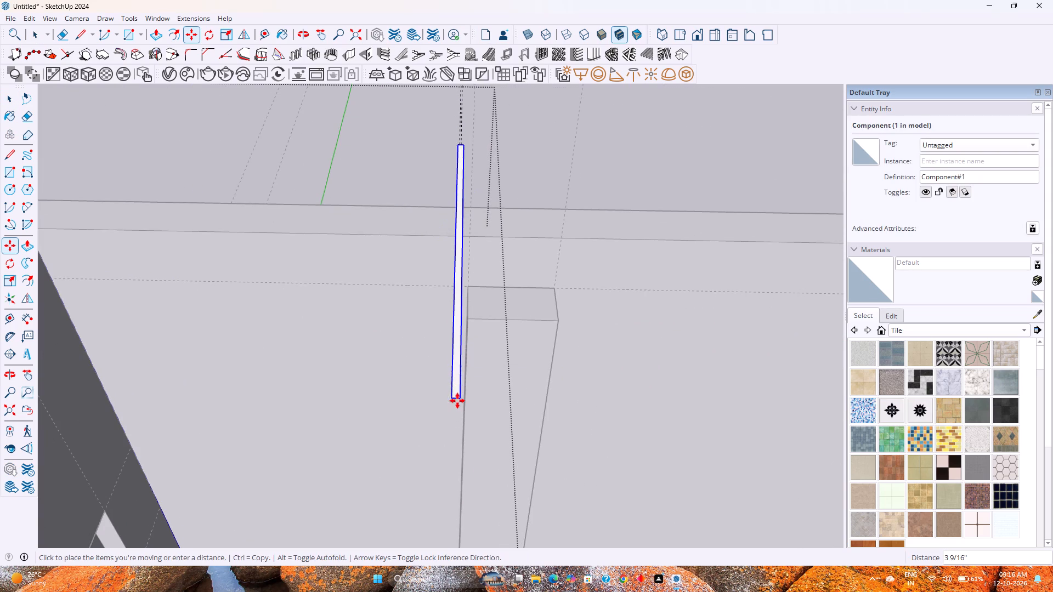
key("Up")
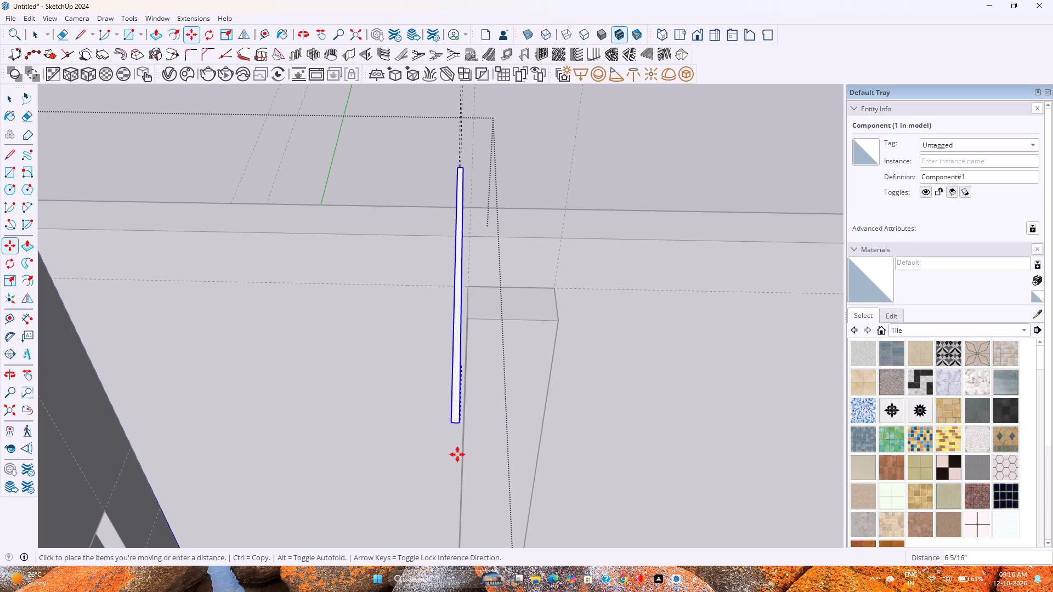
type("10")
key("apostrophe")
key("Return")
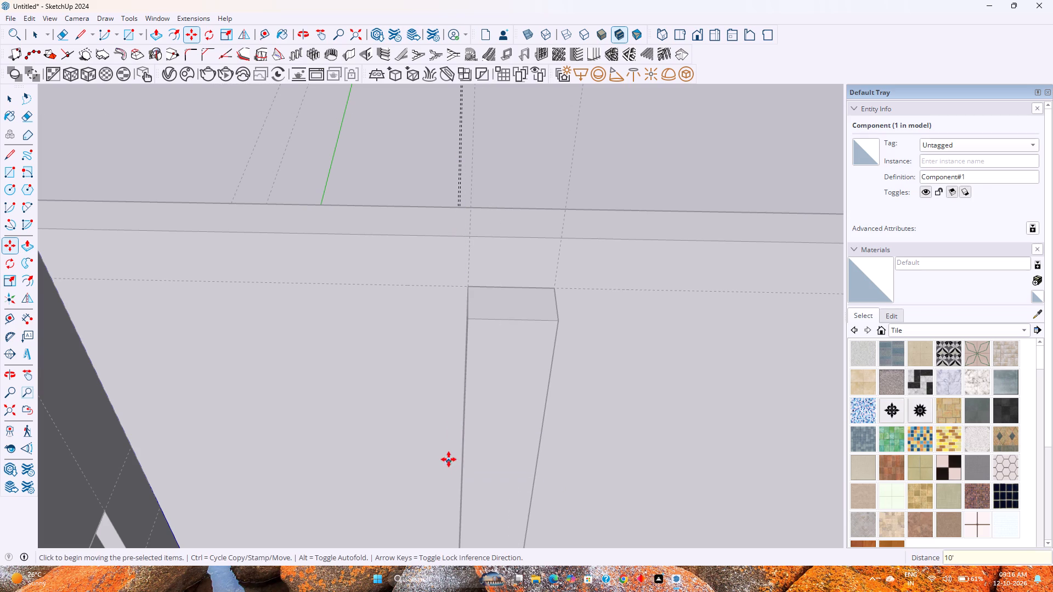
key("space")
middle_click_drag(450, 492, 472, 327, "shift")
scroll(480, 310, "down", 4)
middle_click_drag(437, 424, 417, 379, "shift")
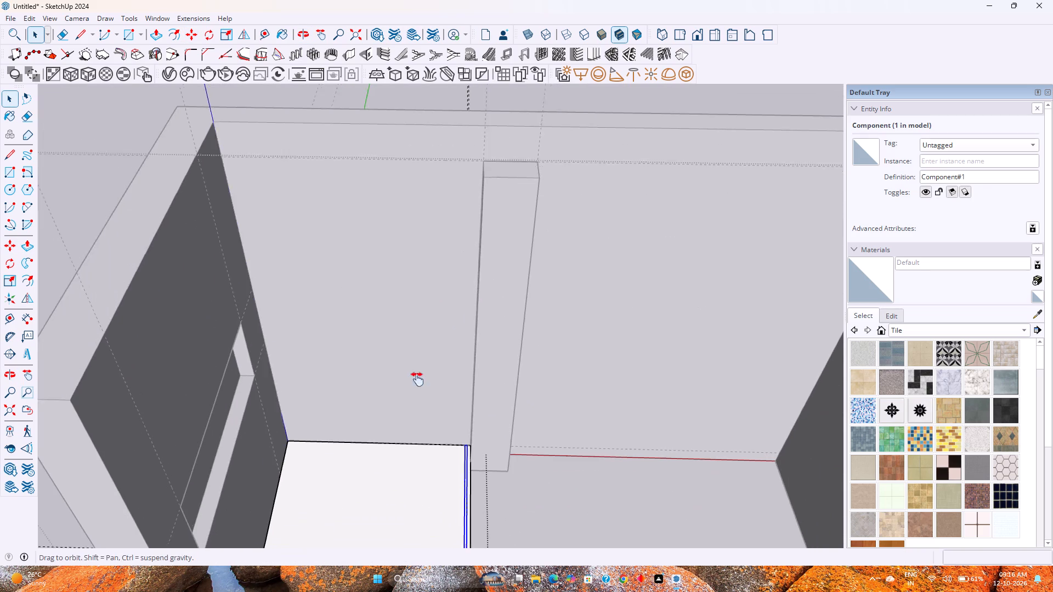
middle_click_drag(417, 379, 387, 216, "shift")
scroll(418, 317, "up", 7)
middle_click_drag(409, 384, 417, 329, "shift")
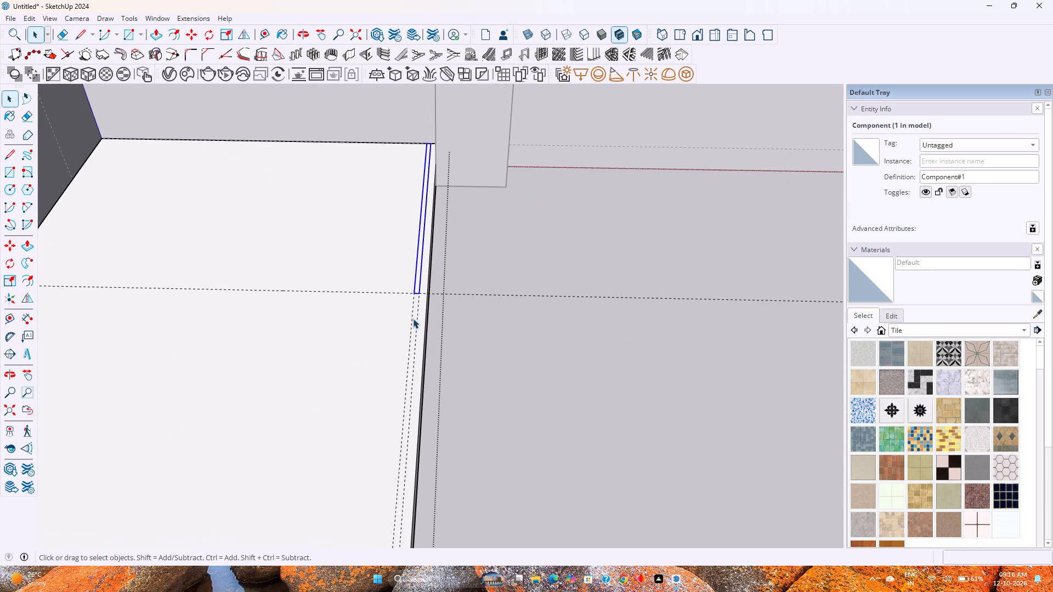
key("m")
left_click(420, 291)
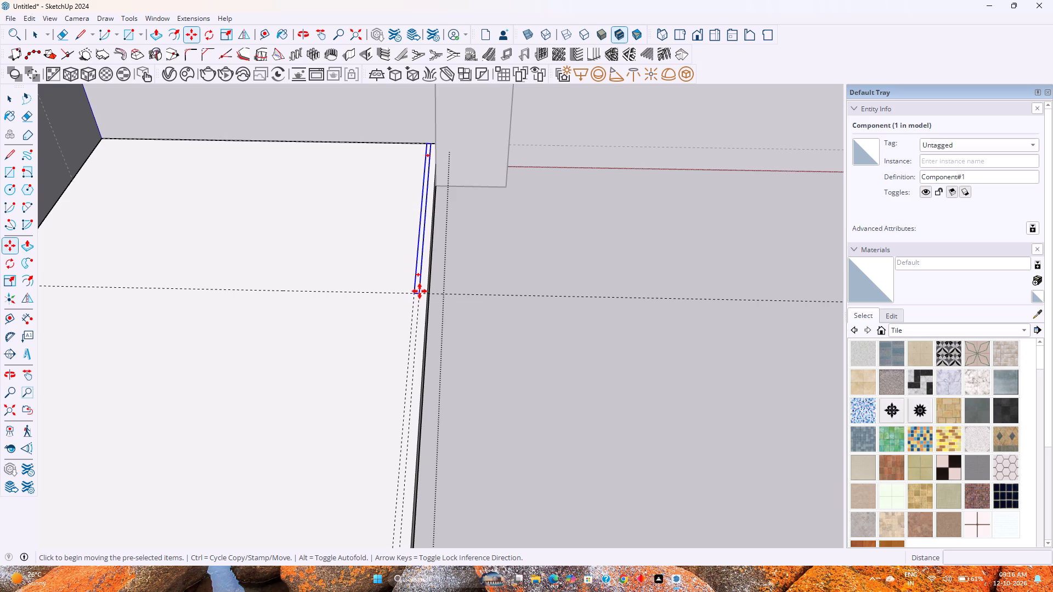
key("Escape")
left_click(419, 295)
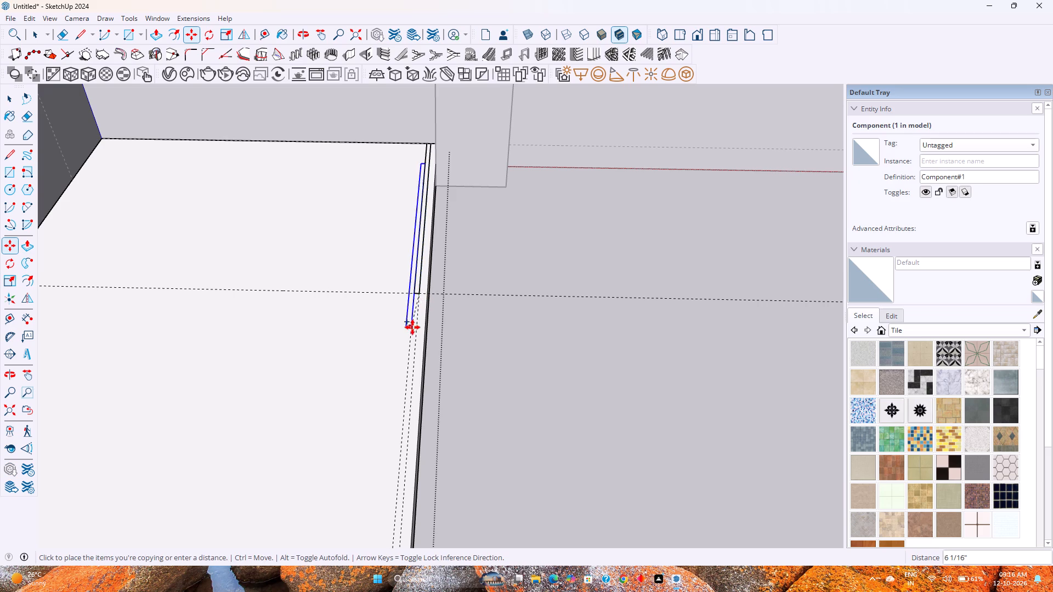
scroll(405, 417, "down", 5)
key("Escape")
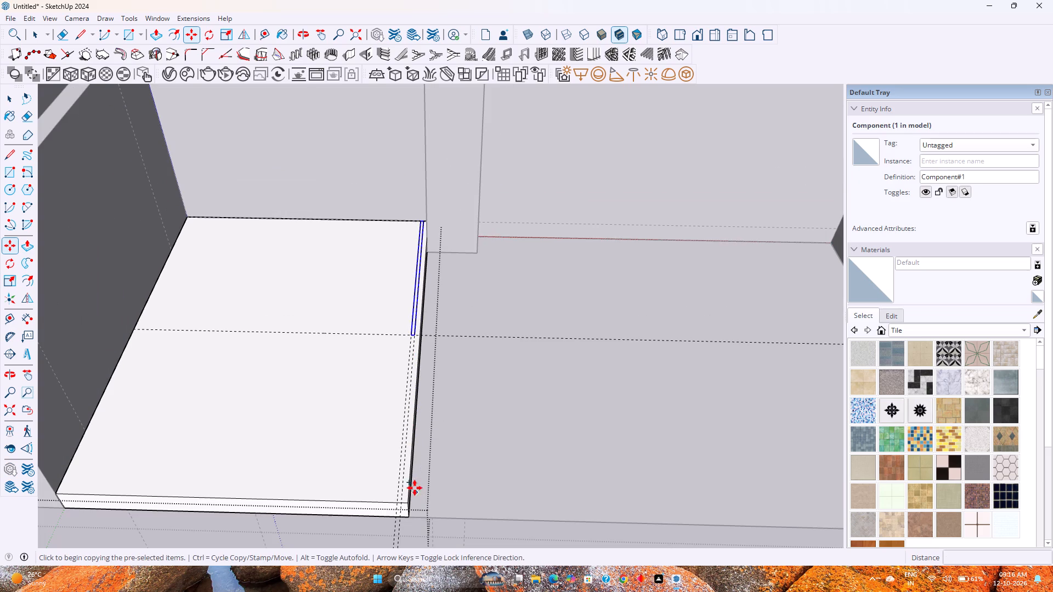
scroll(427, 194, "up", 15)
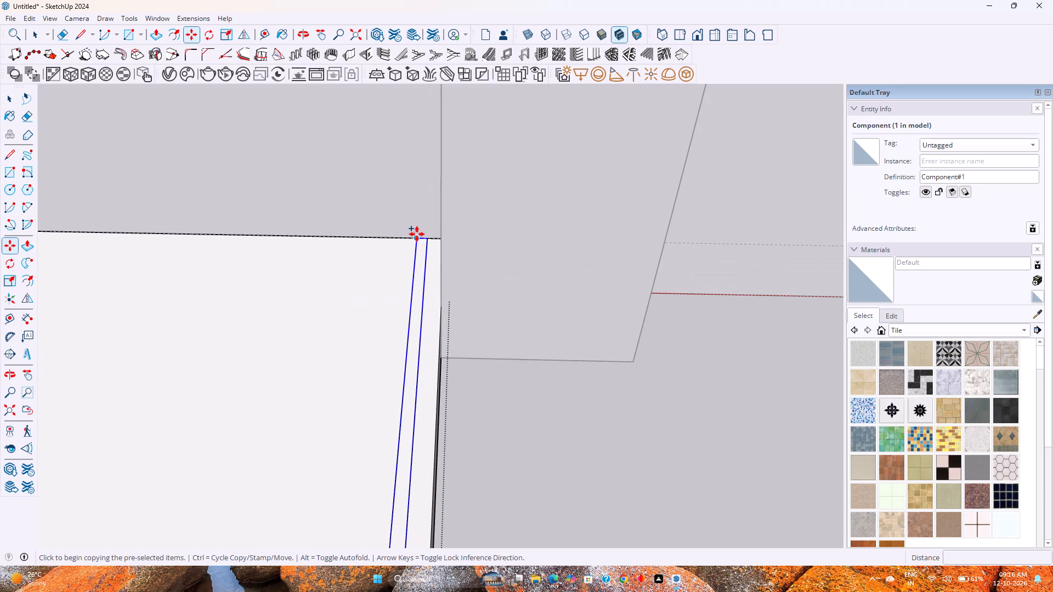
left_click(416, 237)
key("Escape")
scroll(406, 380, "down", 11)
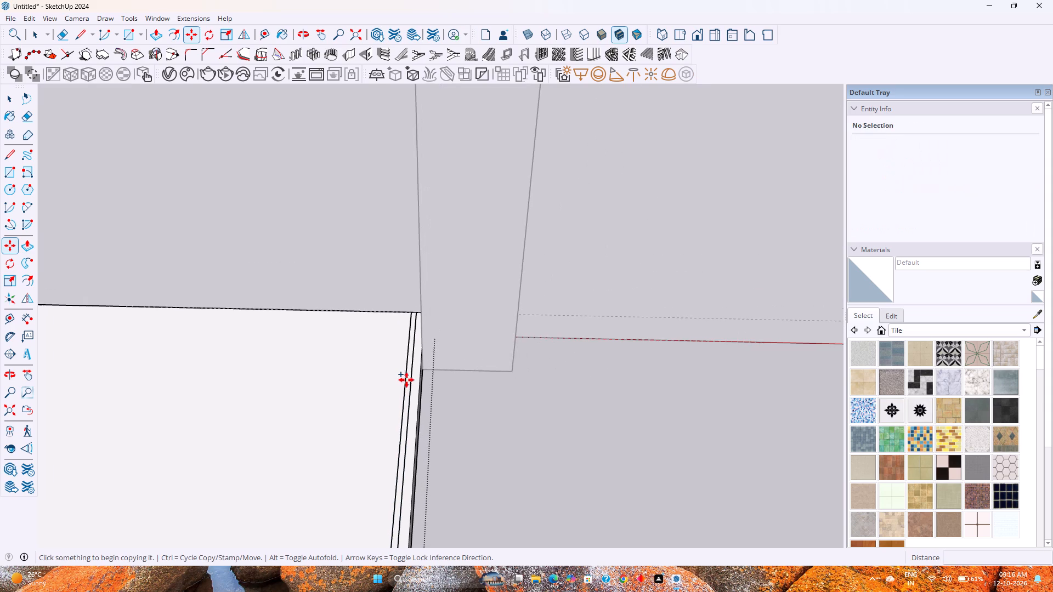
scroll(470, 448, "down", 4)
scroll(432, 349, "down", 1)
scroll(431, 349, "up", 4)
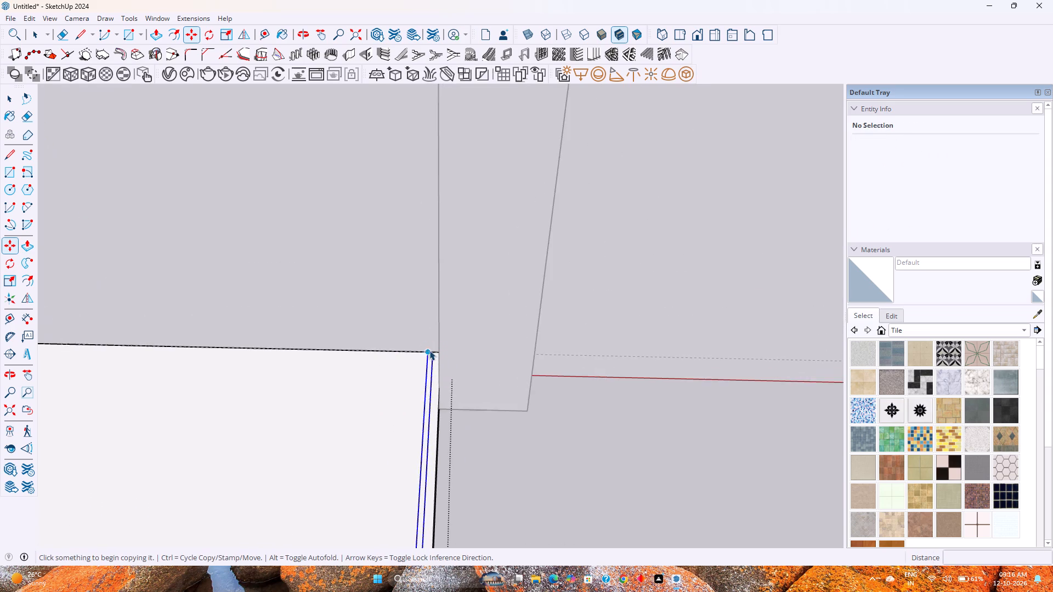
Copy the narrow component about 3' forward, setting the copy's back corner on the original's pillar-side front corner so the strips sit staggered.
key("space")
scroll(429, 350, "up", 9)
left_click(432, 375)
key("m")
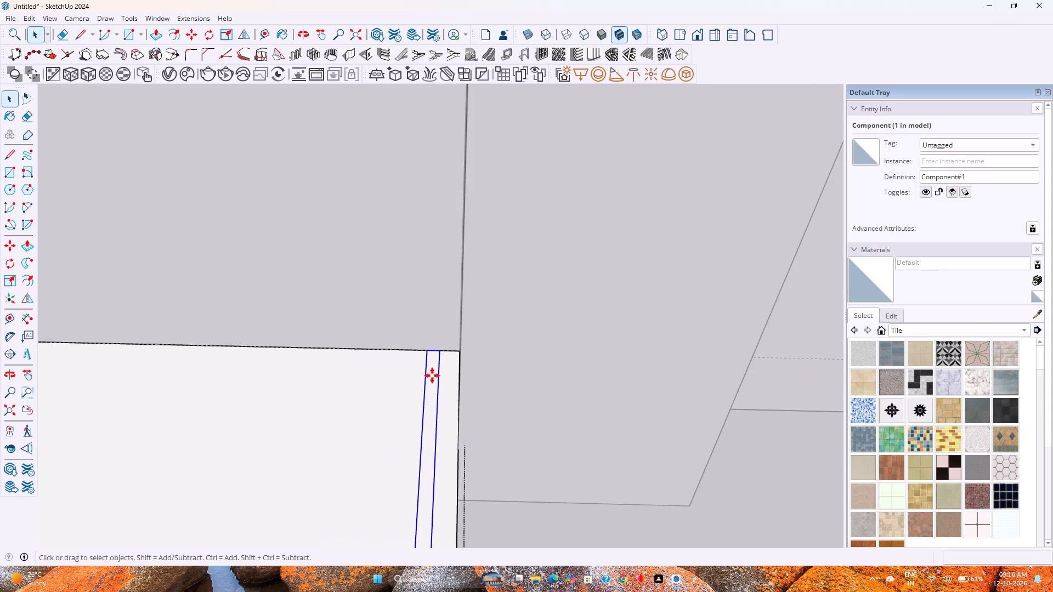
left_click(424, 348)
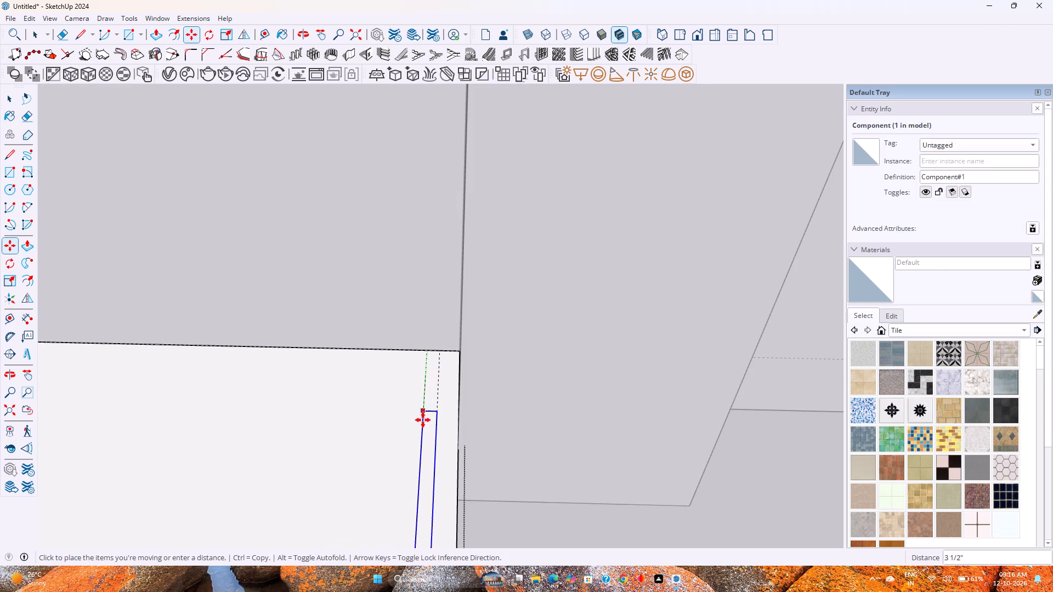
key("Escape")
scroll(423, 421, "down", 20)
scroll(423, 421, "down", 7)
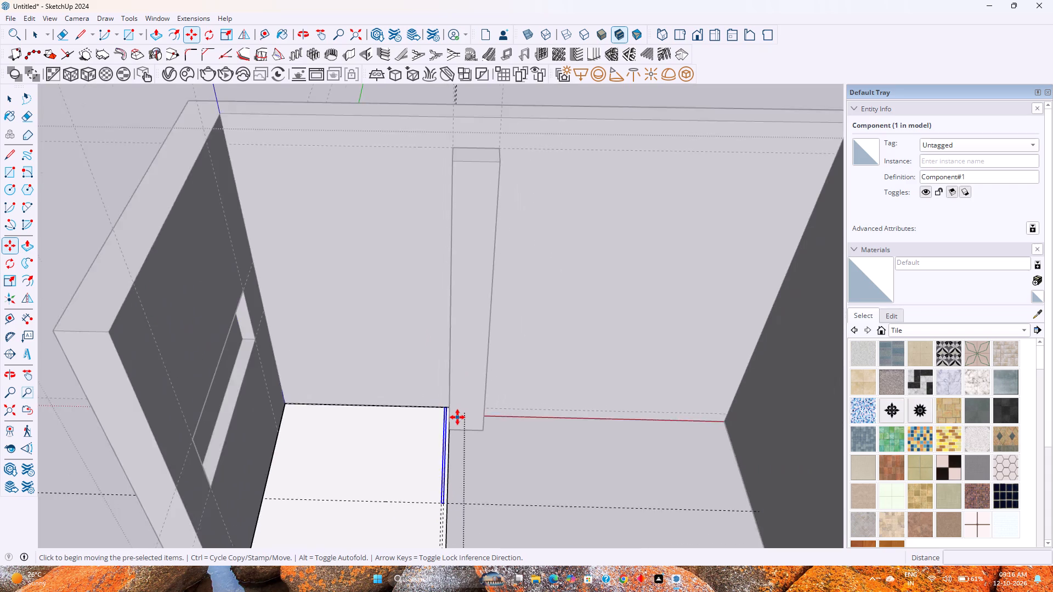
scroll(457, 417, "down", 3)
scroll(455, 471, "up", 15)
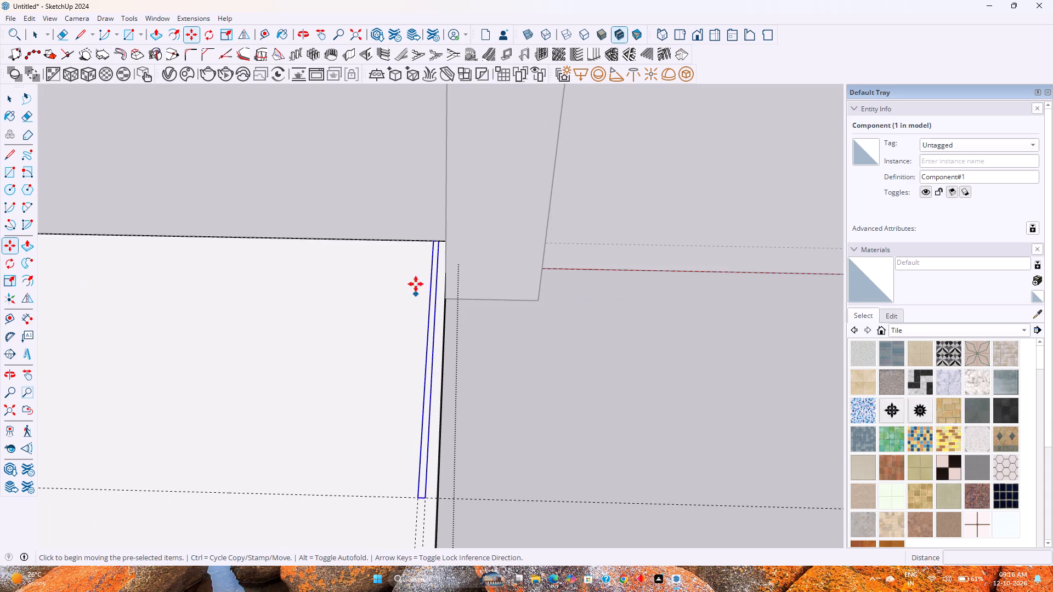
scroll(436, 235, "up", 4)
left_click(432, 242)
scroll(475, 392, "down", 20)
middle_click_drag(459, 413, 421, 350, "shift")
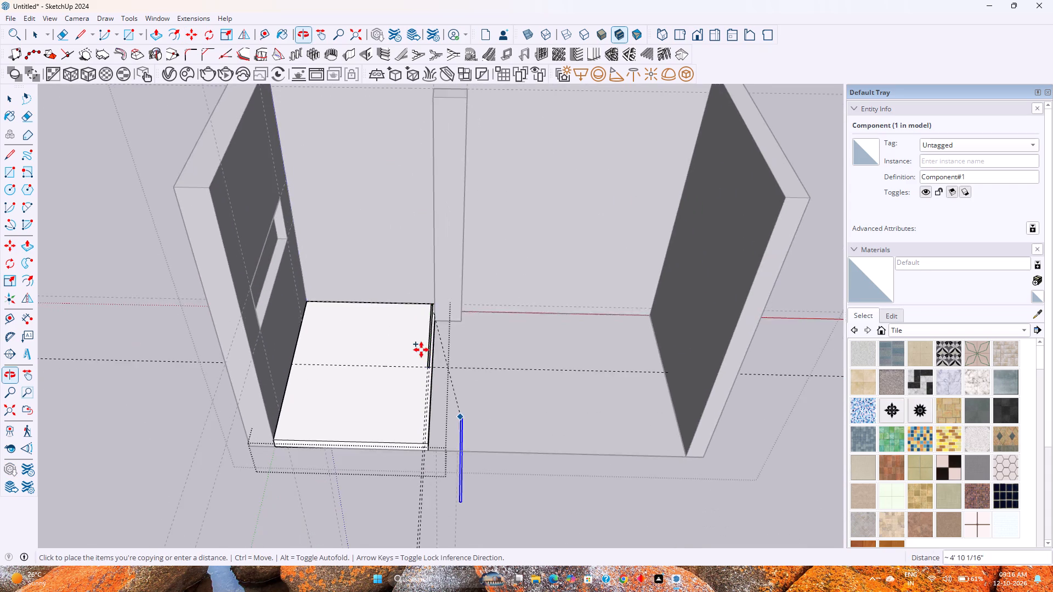
scroll(420, 351, "up", 20)
scroll(420, 351, "up", 9)
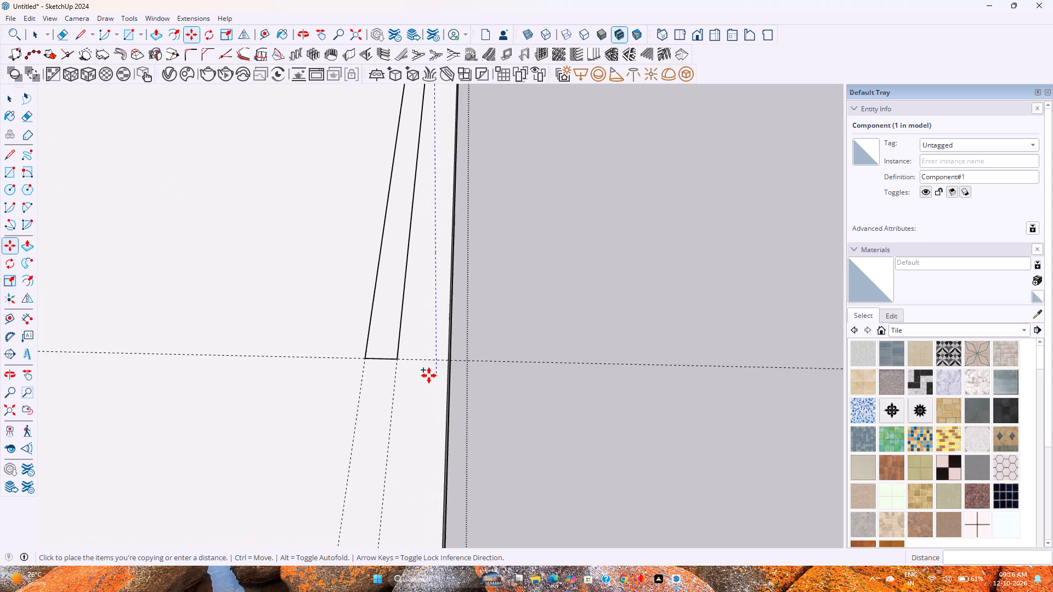
left_click(396, 357)
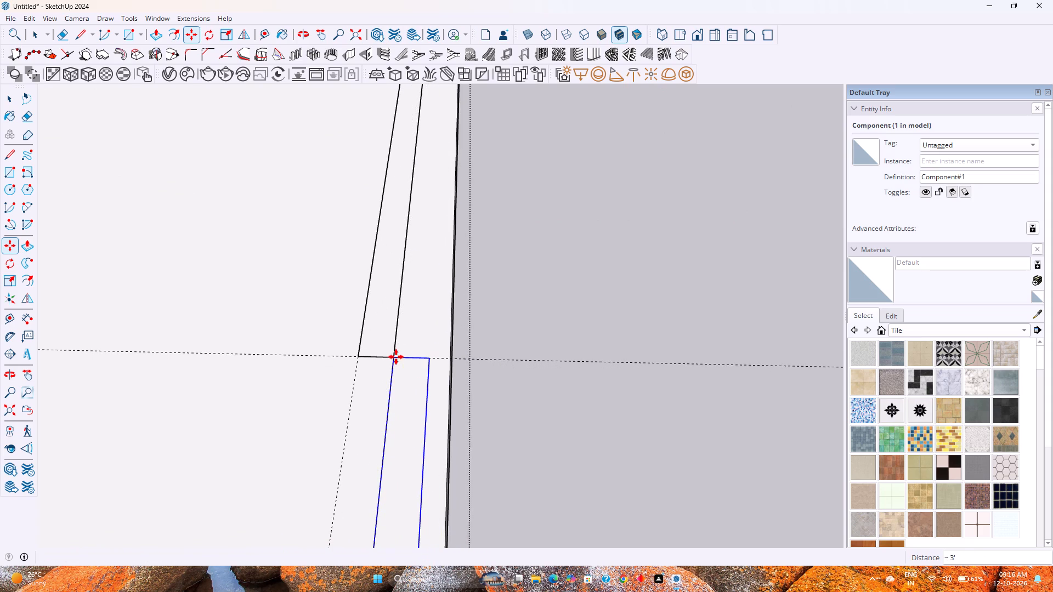
key("space")
Open the original narrow component at the platform's back edge for editing.
scroll(415, 378, "down", 15)
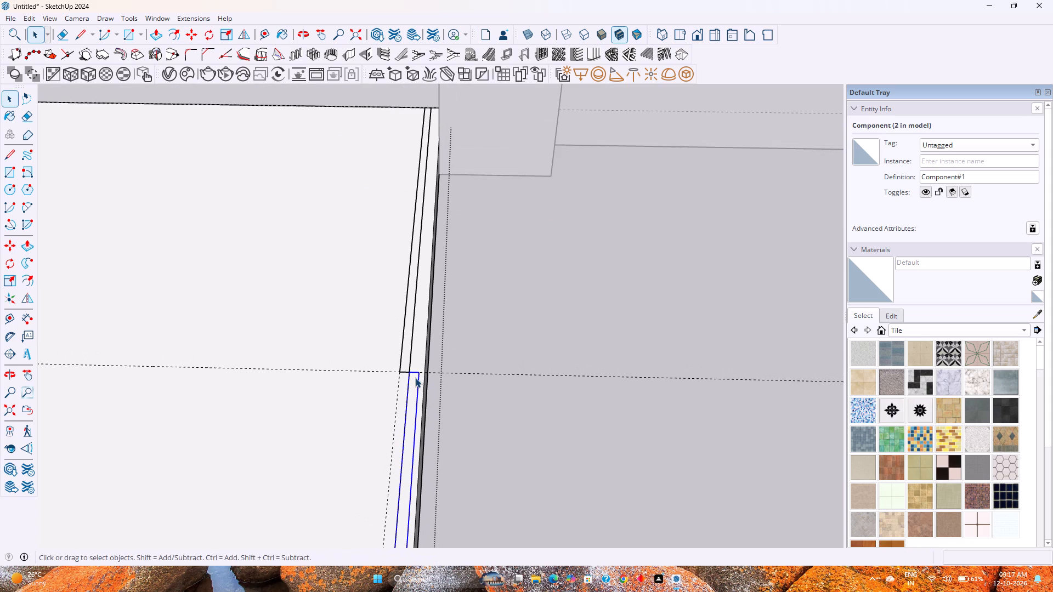
scroll(412, 371, "down", 3)
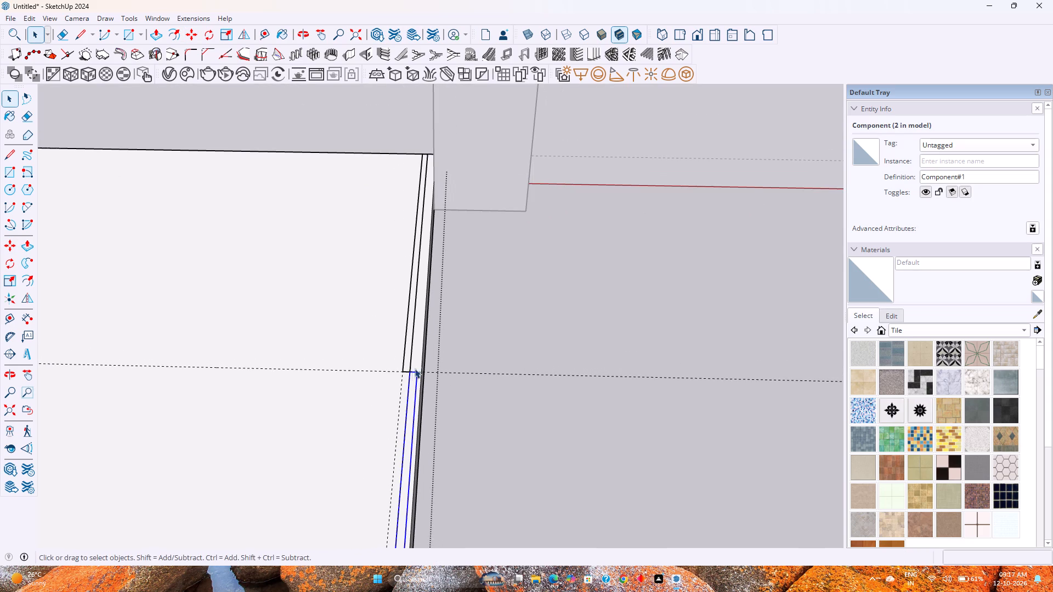
scroll(426, 327, "down", 4)
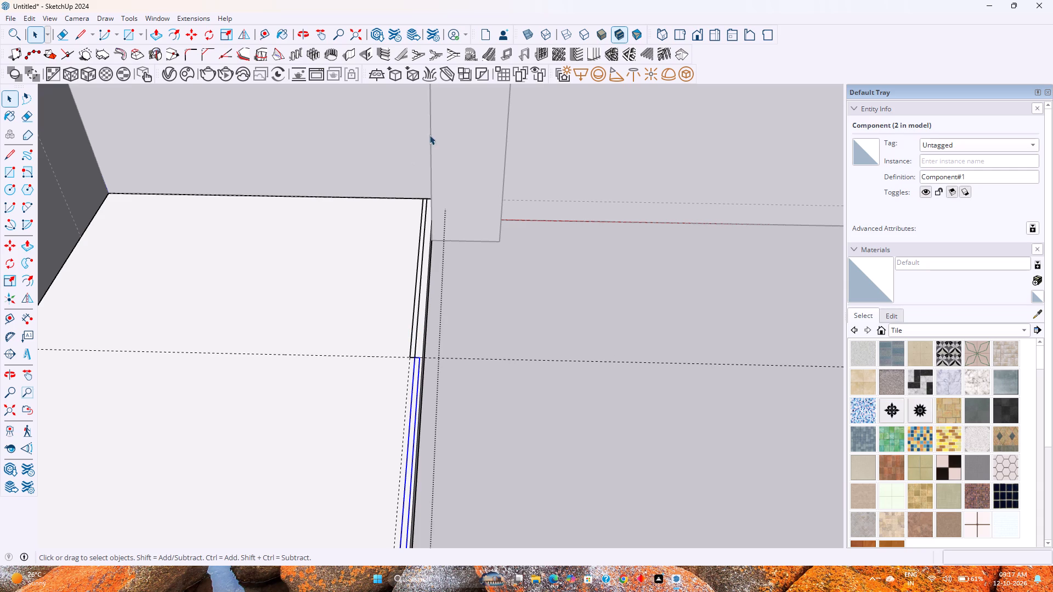
scroll(437, 174, "up", 20)
middle_click_drag(411, 223, 437, 226)
middle_click_drag(435, 219, 432, 213)
scroll(431, 210, "down", 14)
scroll(428, 204, "up", 1)
scroll(422, 206, "down", 1)
scroll(422, 206, "up", 1)
scroll(422, 206, "down", 8)
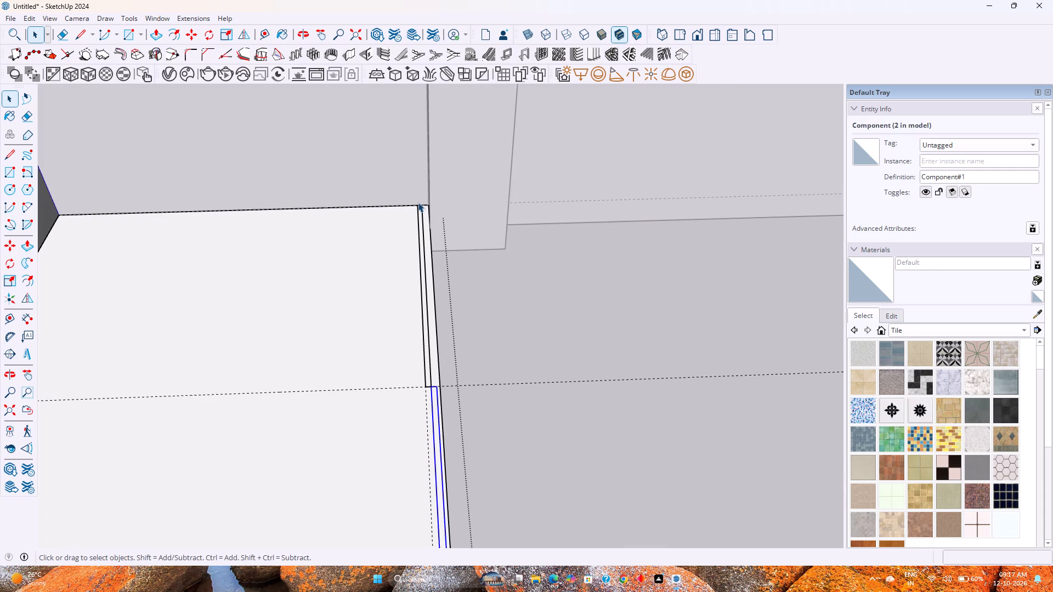
scroll(418, 200, "up", 8)
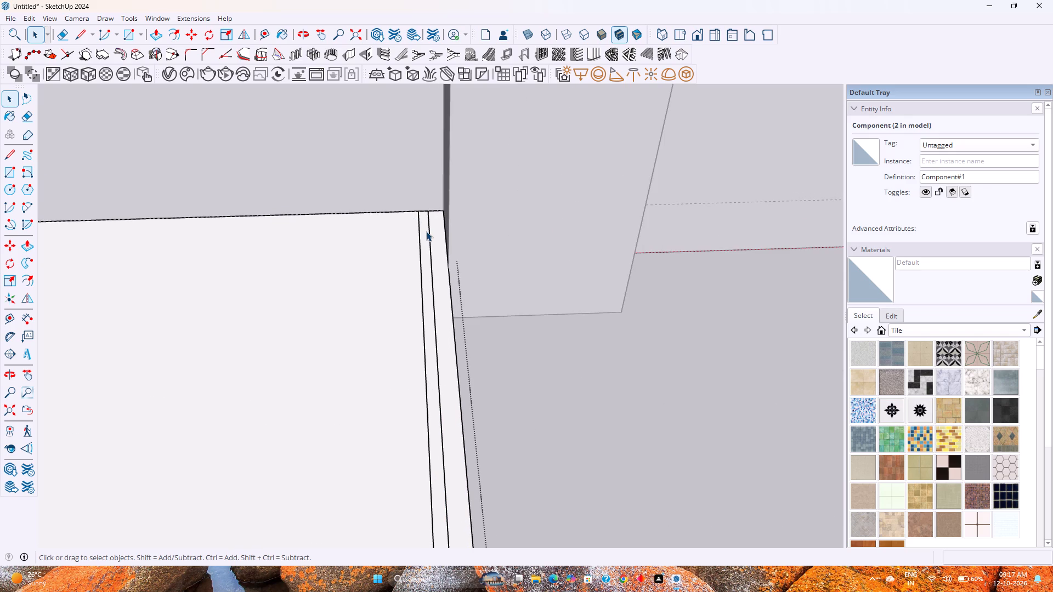
double_click(426, 231)
Examine the opened component's narrow face and long edges near the platform's back edge.
scroll(426, 231, "up", 4)
scroll(426, 231, "down", 8)
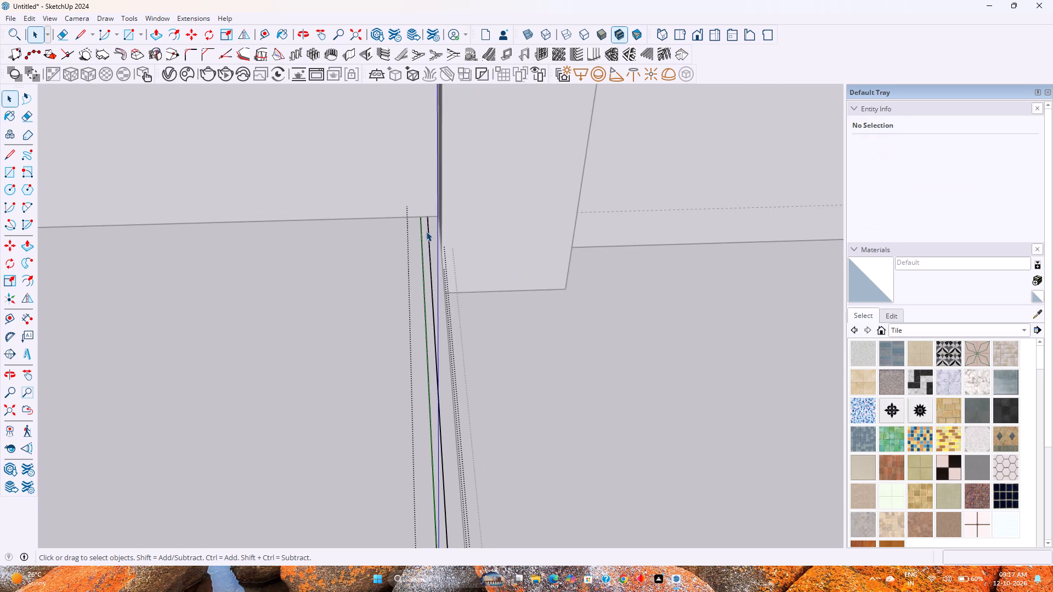
scroll(426, 231, "down", 1)
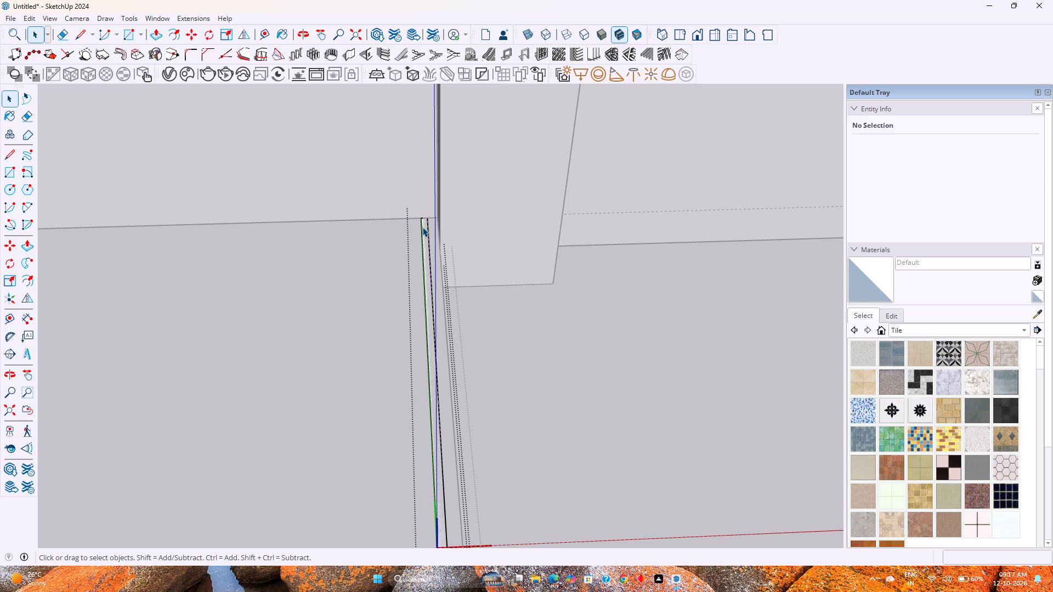
scroll(420, 255, "up", 3)
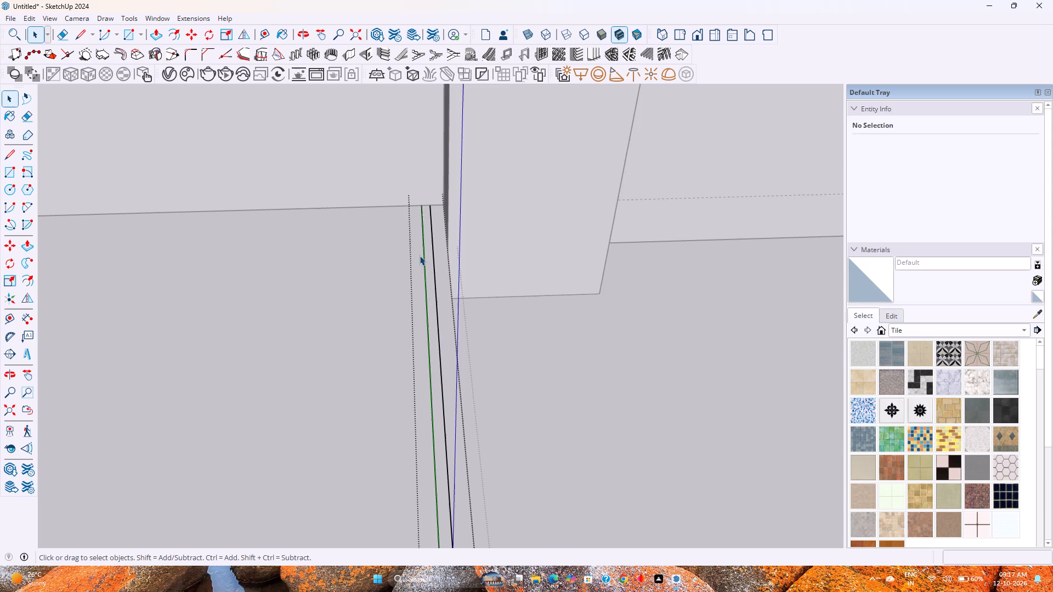
scroll(439, 270, "up", 8)
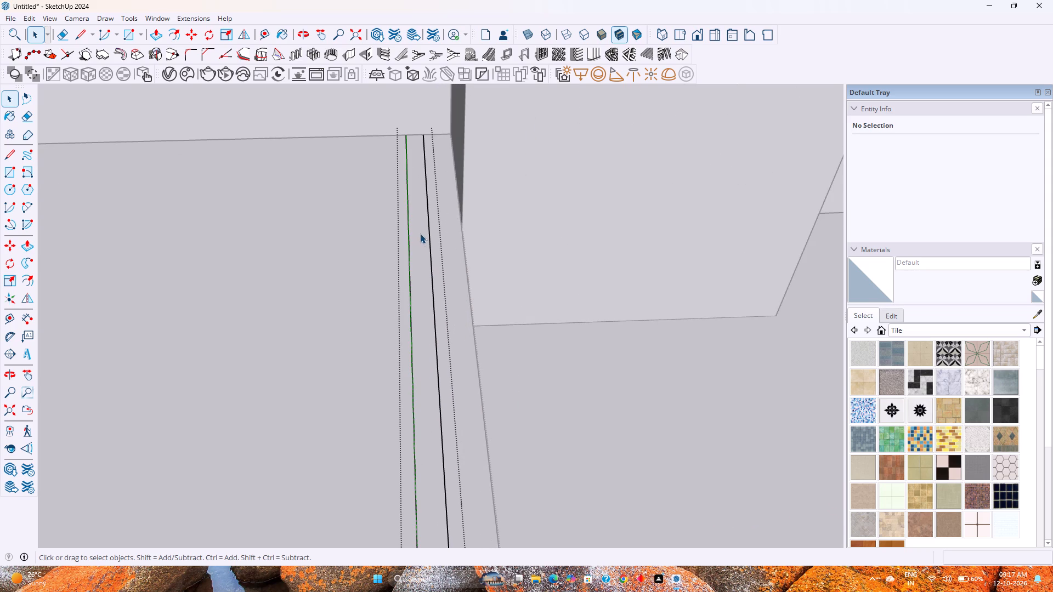
scroll(419, 234, "down", 1)
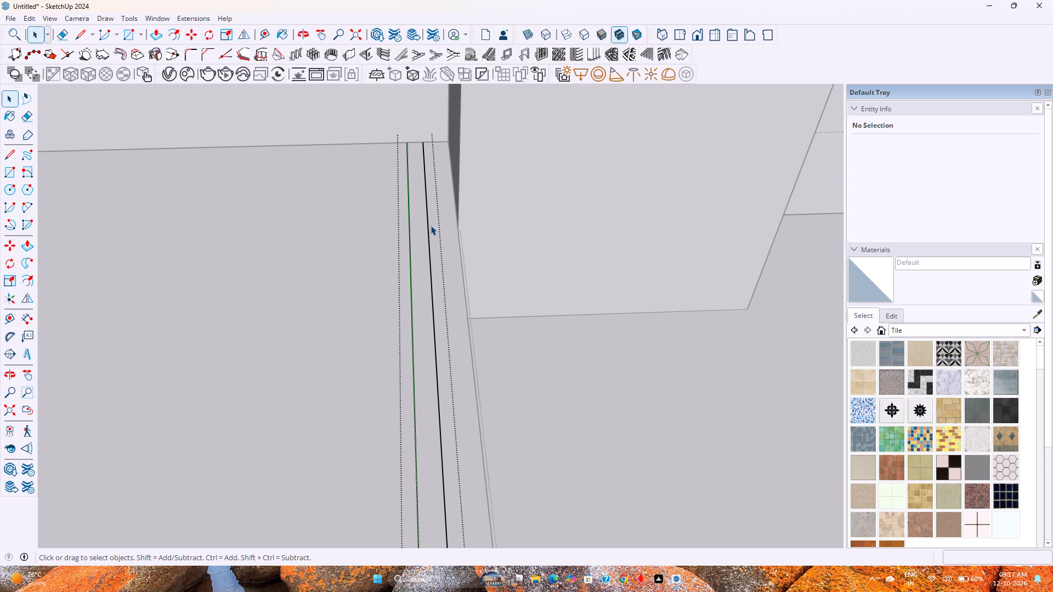
scroll(432, 190, "down", 12)
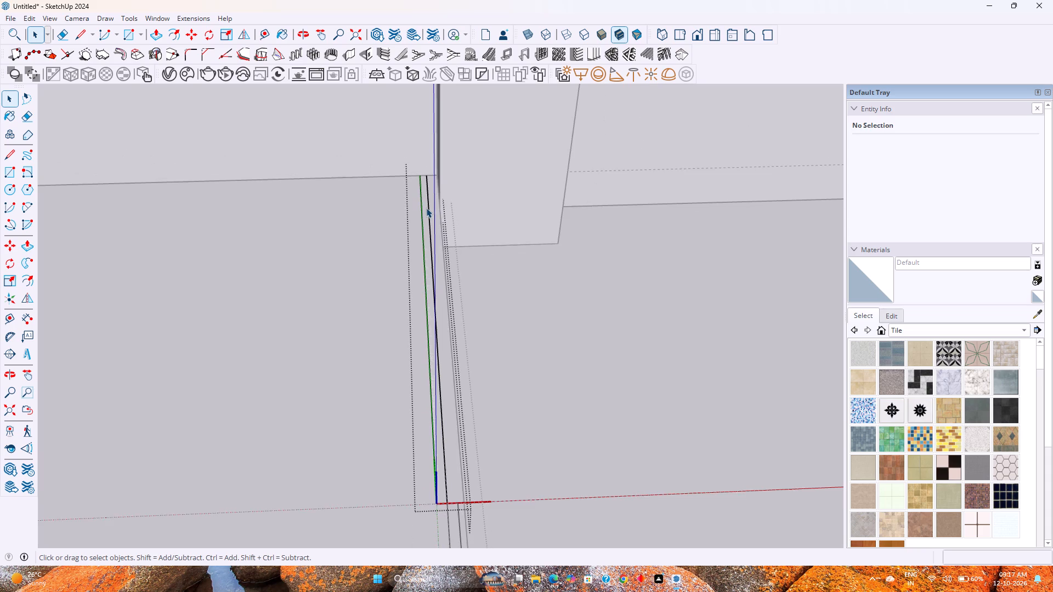
scroll(417, 231, "up", 9)
scroll(443, 238, "down", 2)
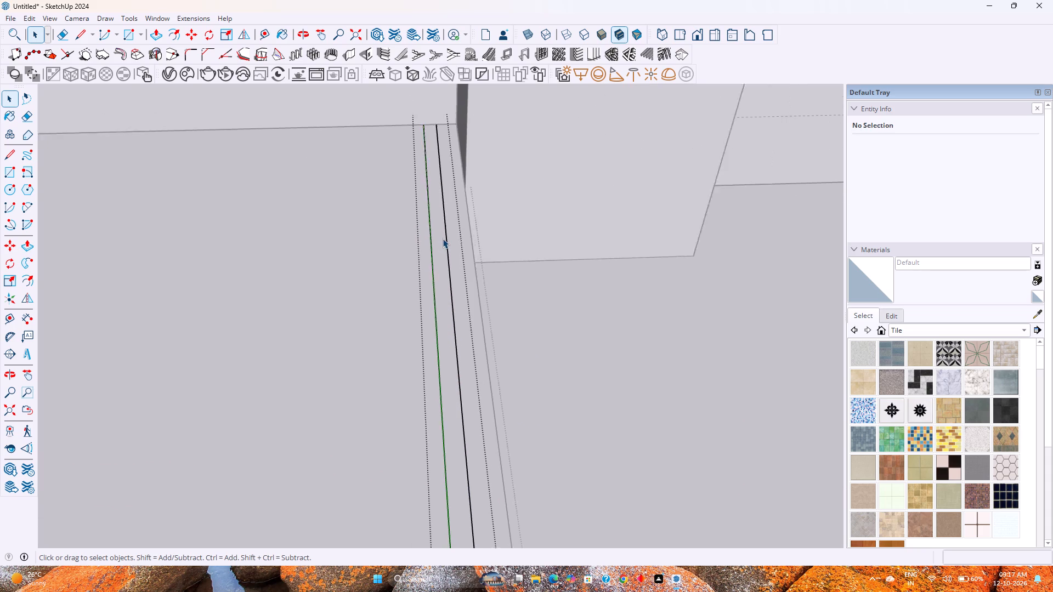
scroll(443, 238, "down", 12)
scroll(437, 258, "up", 6)
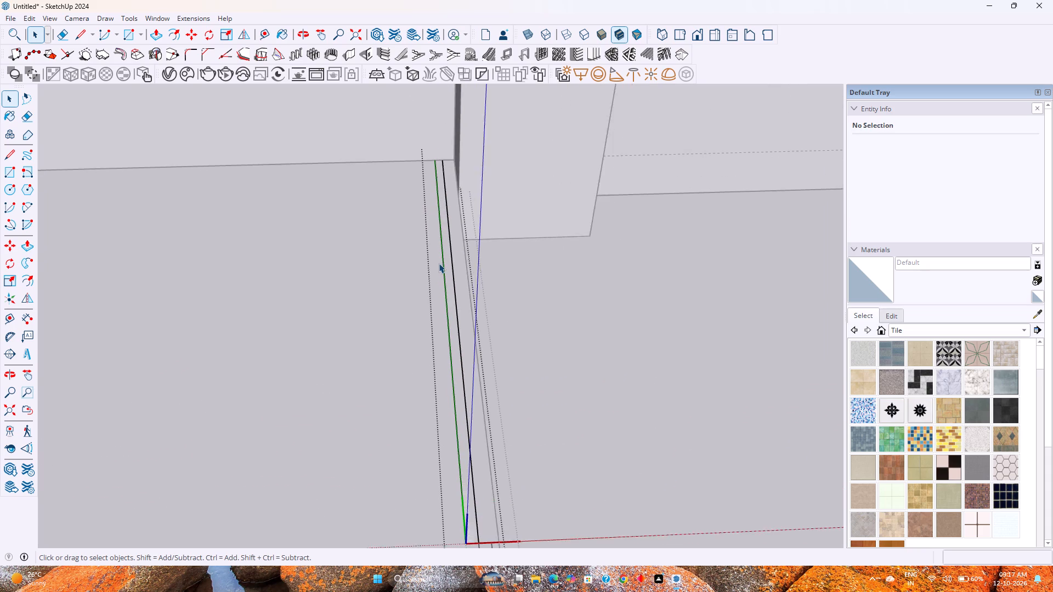
Push/Pull the opened component's narrow face 8' straight up, level with the top of the pillar.
scroll(443, 269, "down", 4)
scroll(445, 271, "up", 13)
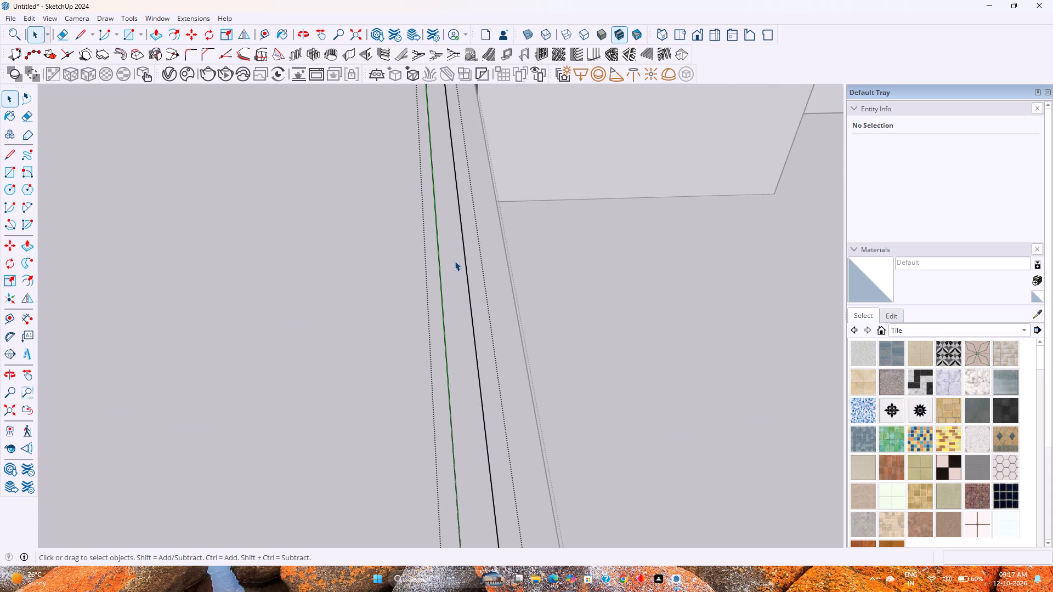
double_click(458, 259)
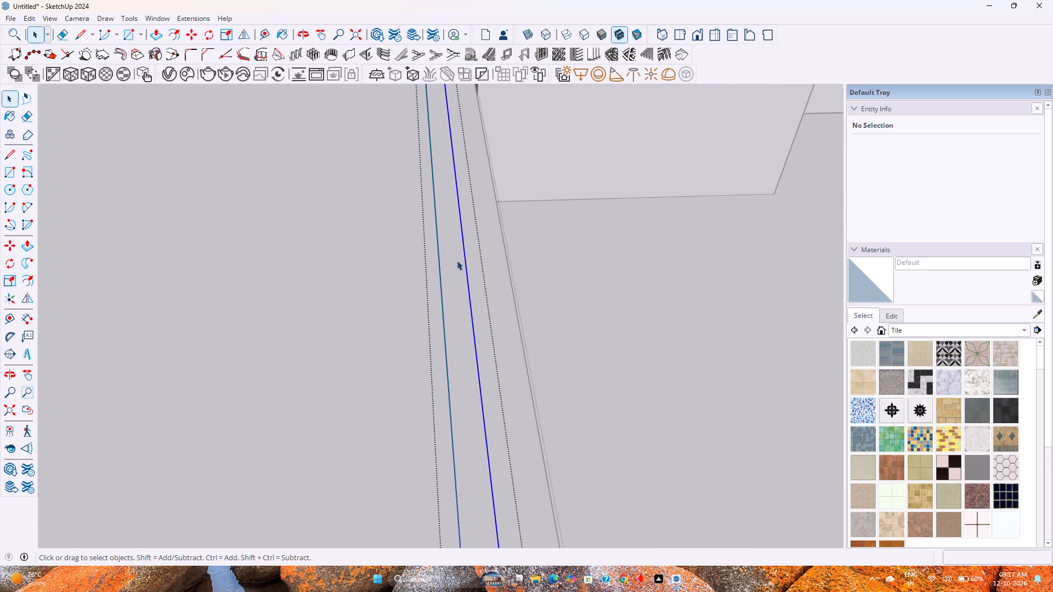
scroll(457, 260, "up", 5)
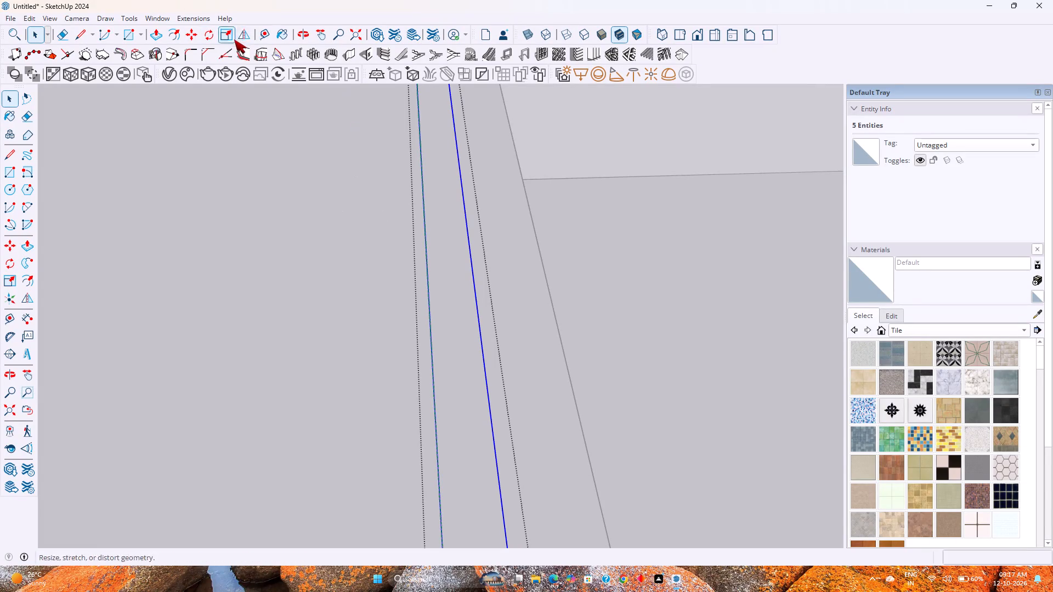
left_click(151, 42)
left_click(458, 235)
scroll(482, 153, "down", 9)
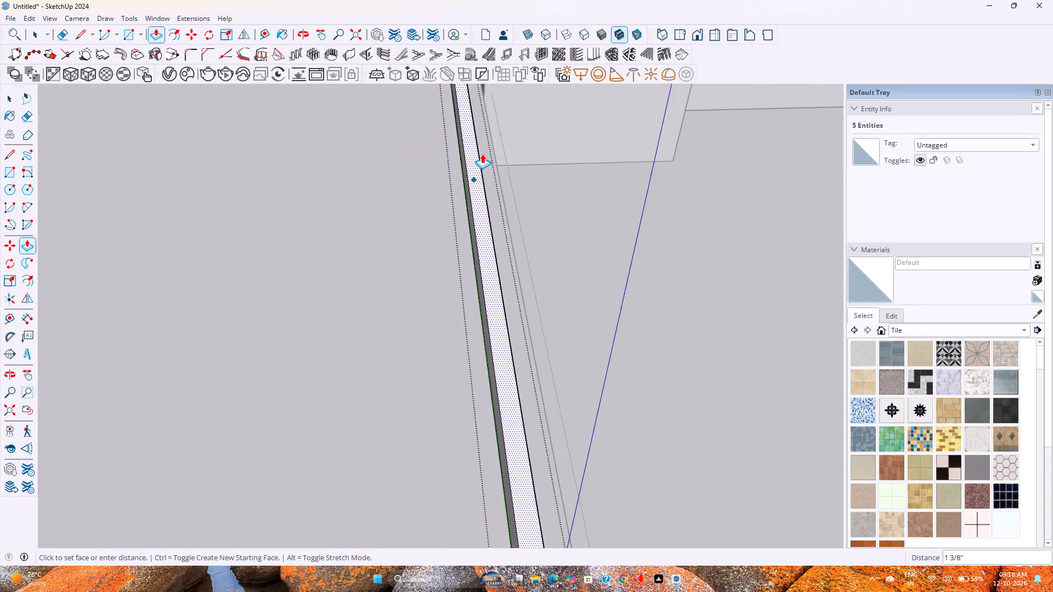
scroll(482, 153, "down", 18)
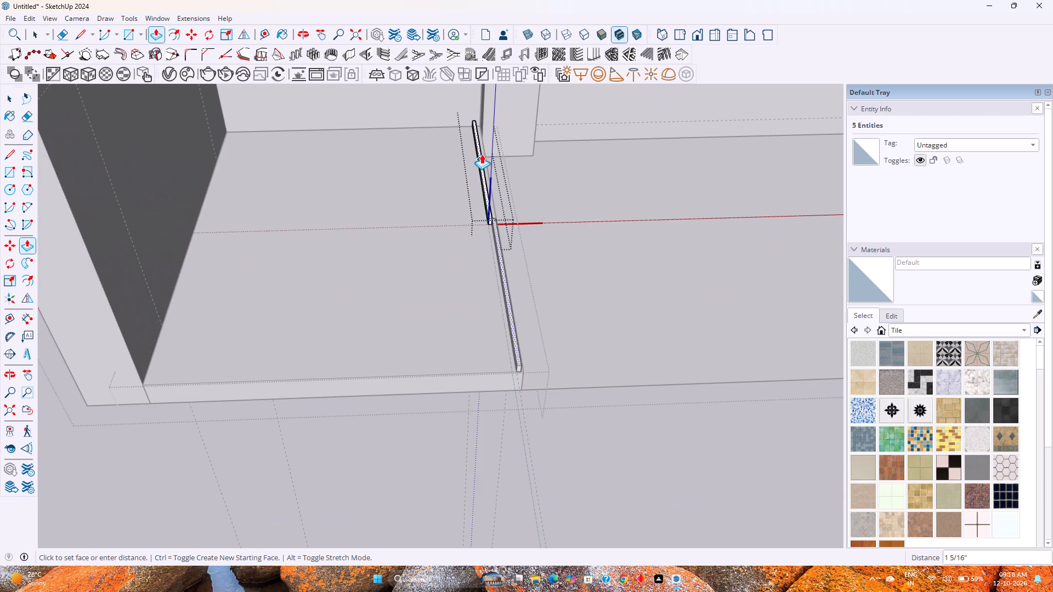
middle_click_drag(482, 154, 326, 359, "shift")
scroll(330, 350, "down", 9)
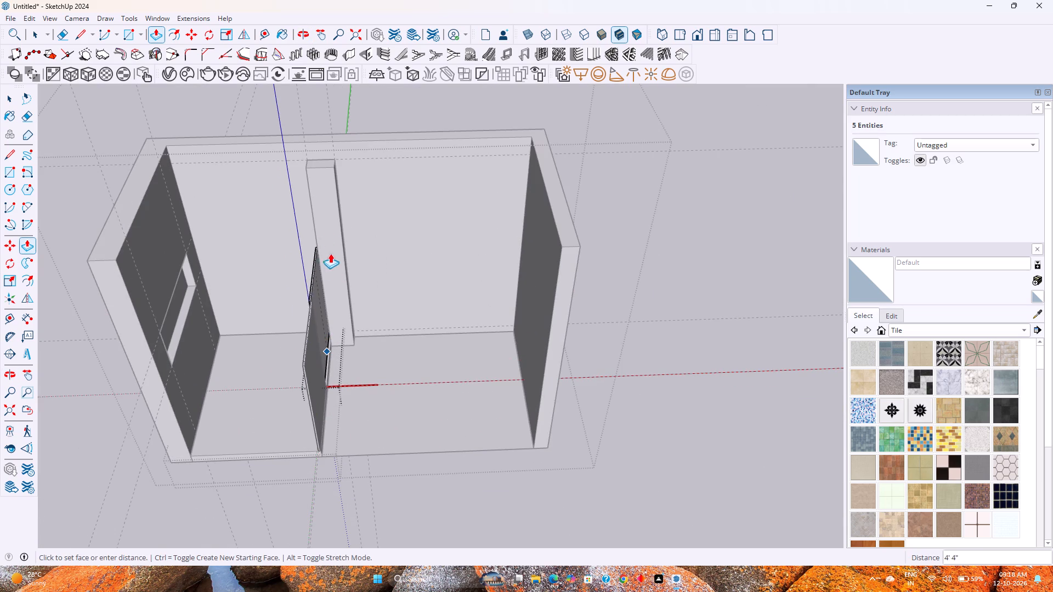
left_click(318, 169)
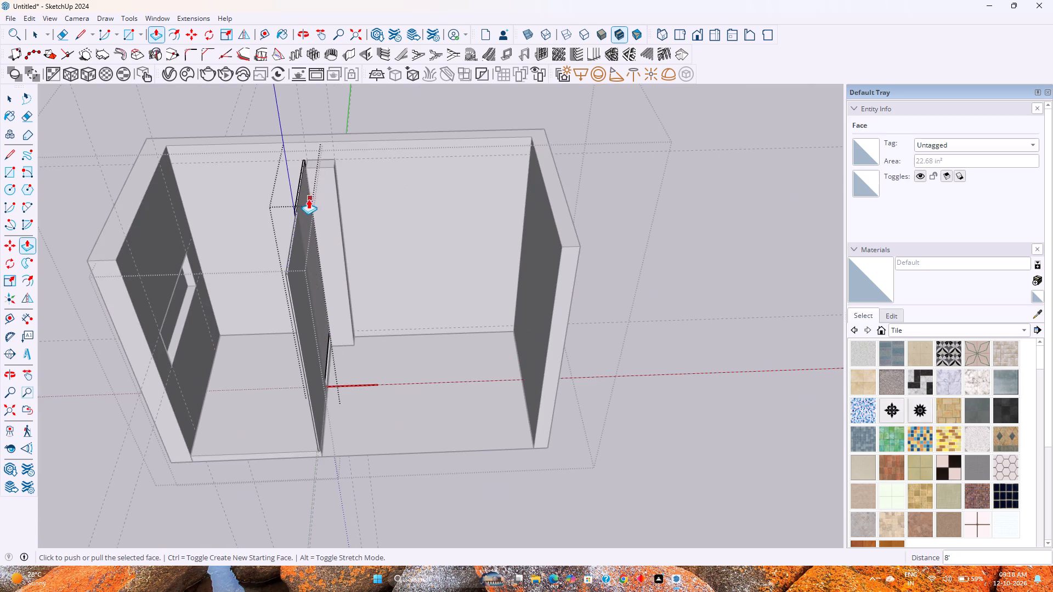
key("space")
Push the large pillar-side face of the back panel 6 mm inward to thin the component.
scroll(307, 201, "up", 12)
middle_click_drag(305, 200, 378, 367, "shift")
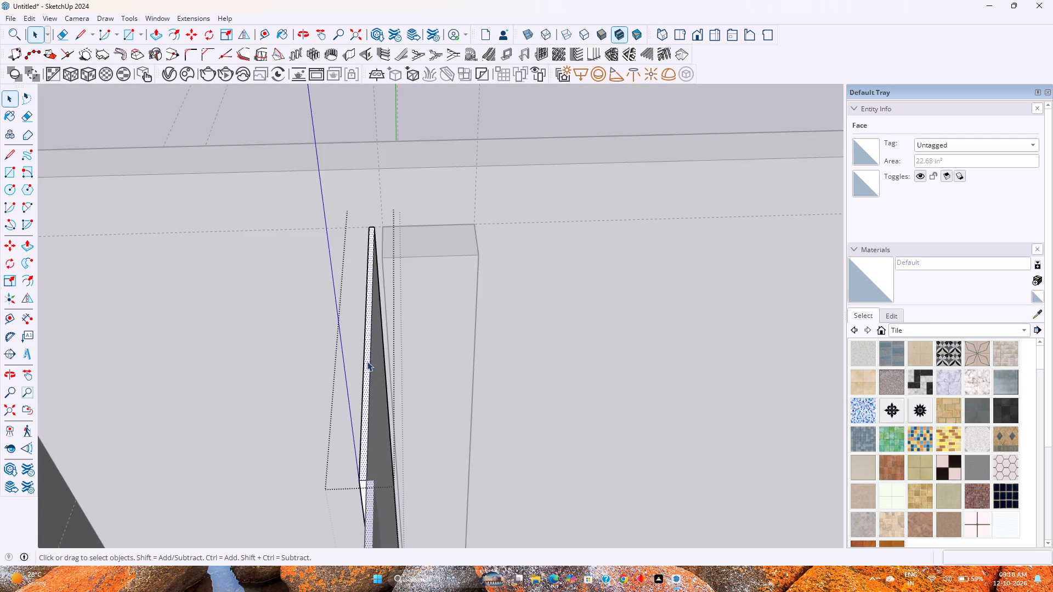
scroll(371, 354, "up", 5)
scroll(375, 357, "down", 1)
scroll(375, 358, "up", 3)
middle_click_drag(375, 358, 263, 325)
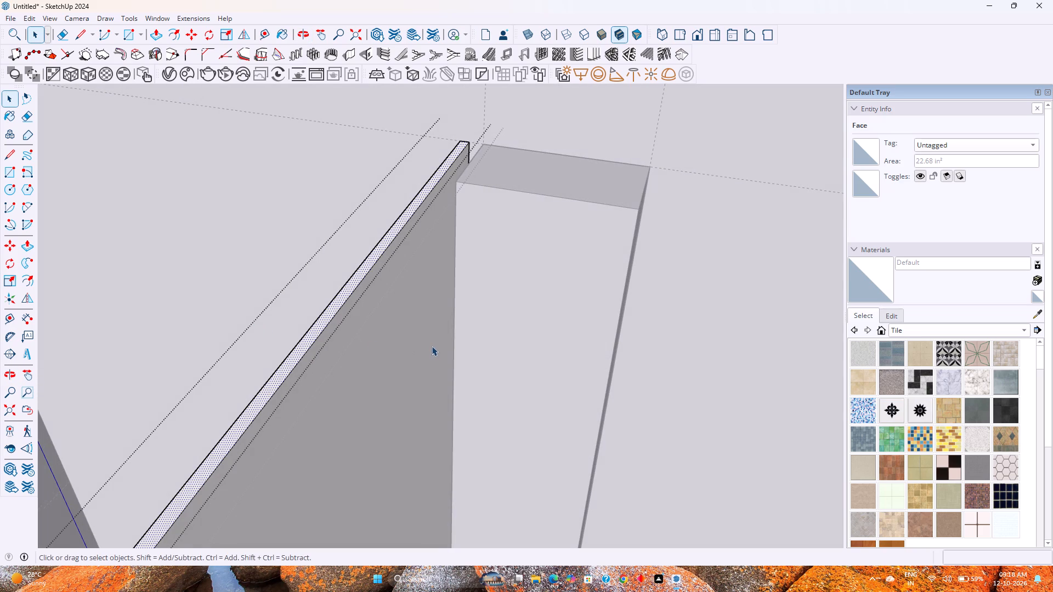
key("p")
key("space")
key("Escape")
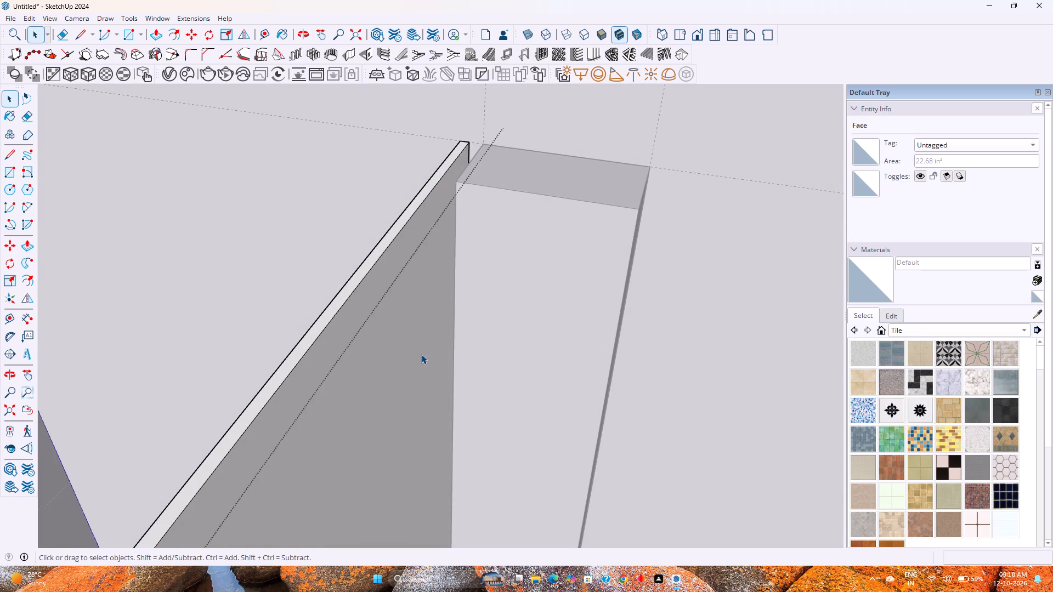
key("p")
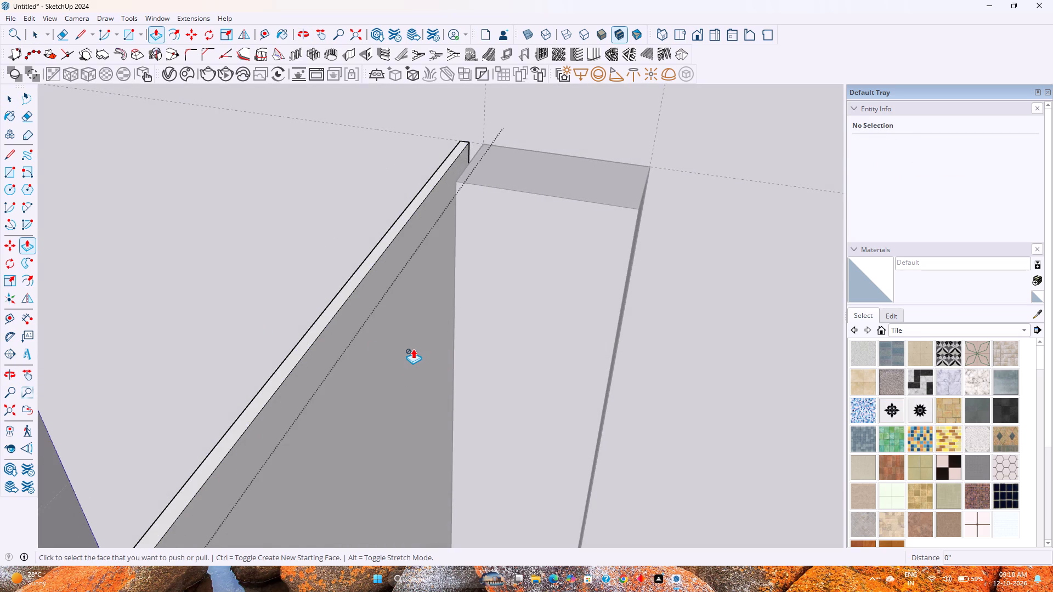
key("space")
double_click(413, 349)
key("p")
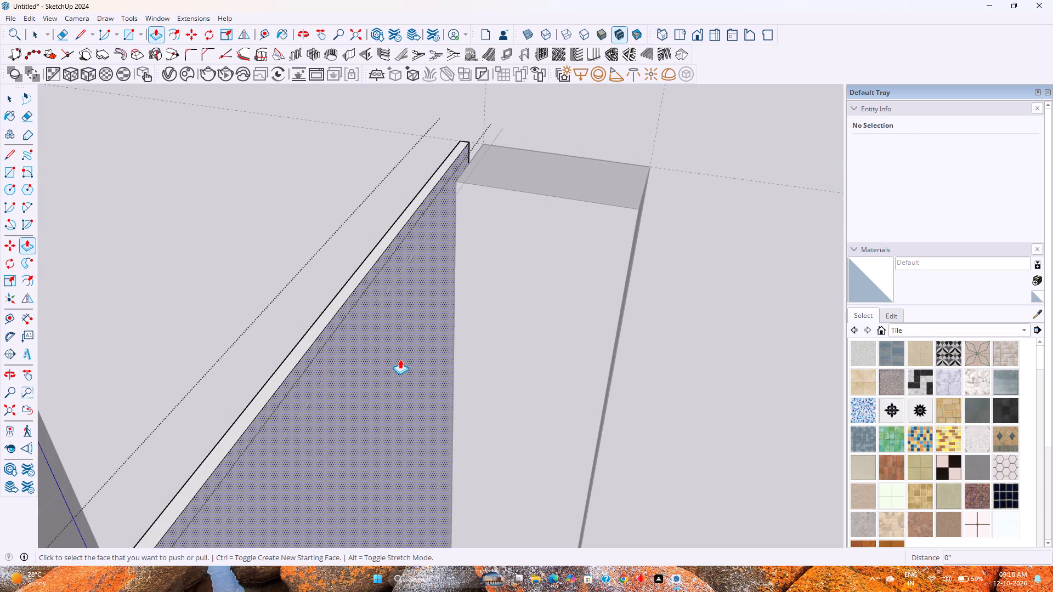
left_click(400, 359)
key("6")
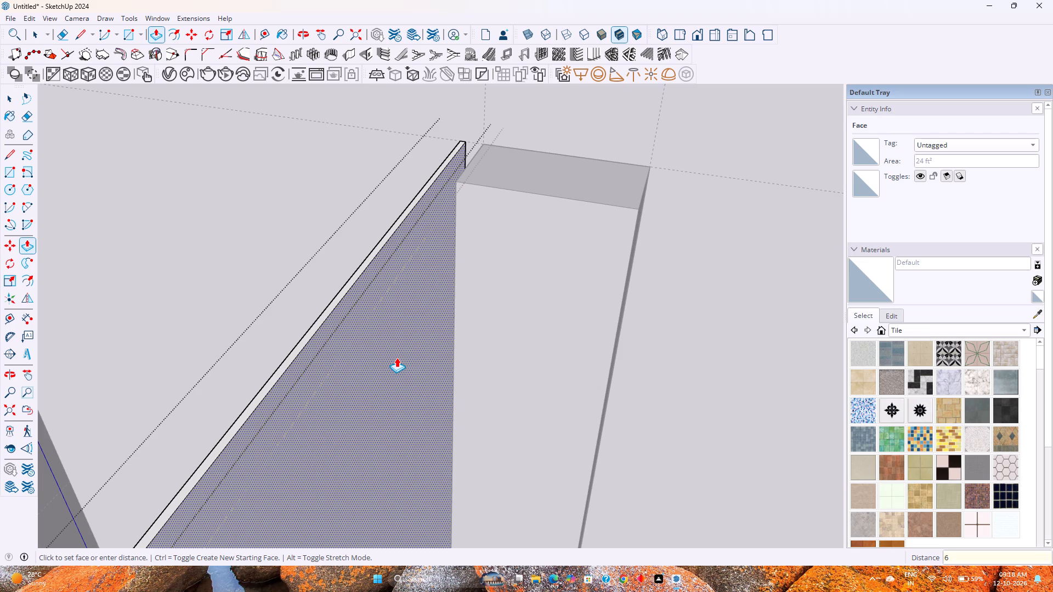
type("mm")
key("Return")
key("space")
Examine the thinned, staggered panels beside the pillar from several angles and close the component.
scroll(371, 253, "up", 6)
middle_click_drag(373, 255, 392, 259)
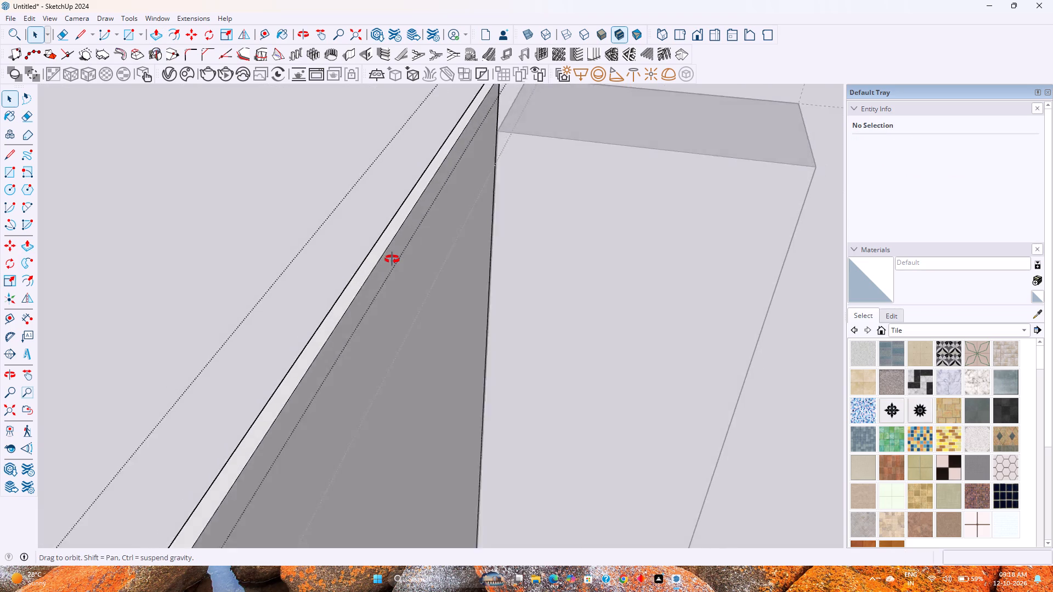
middle_click_drag(392, 259, 439, 249)
scroll(439, 249, "down", 3)
scroll(439, 249, "up", 1)
scroll(439, 249, "down", 6)
middle_click_drag(448, 342, 392, 293)
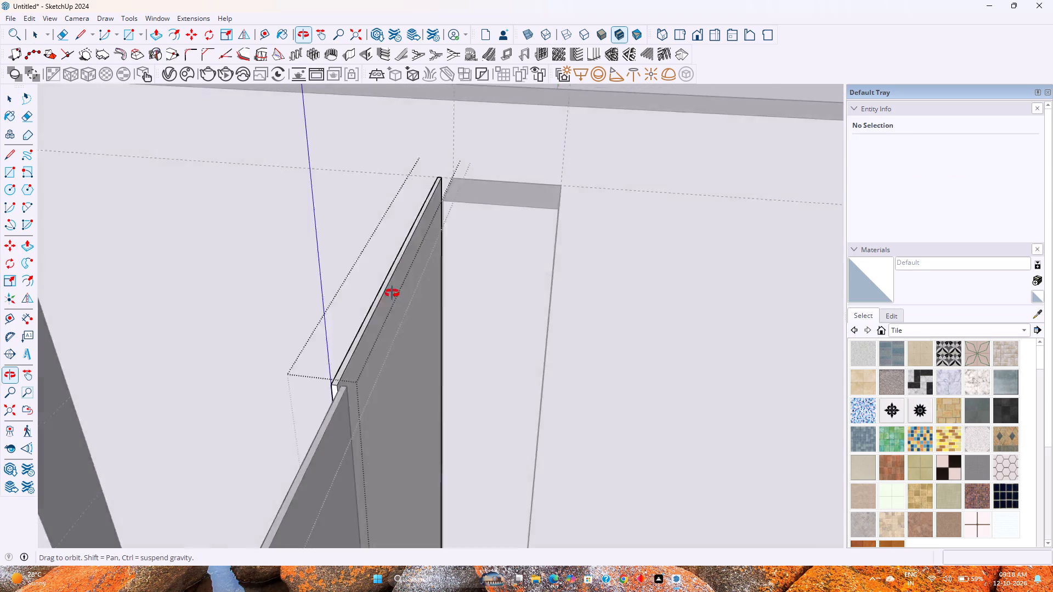
middle_click_drag(392, 293, 375, 276)
middle_click(375, 276)
scroll(371, 272, "down", 3)
middle_click_drag(365, 298, 455, 240, "shift")
scroll(469, 235, "down", 3)
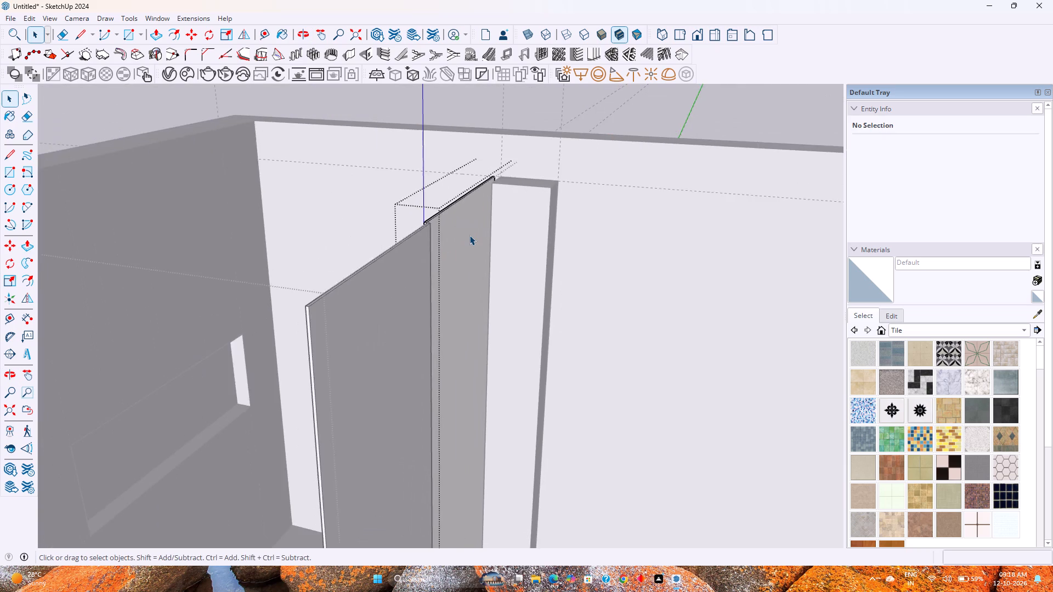
scroll(469, 235, "down", 3)
scroll(505, 174, "up", 2)
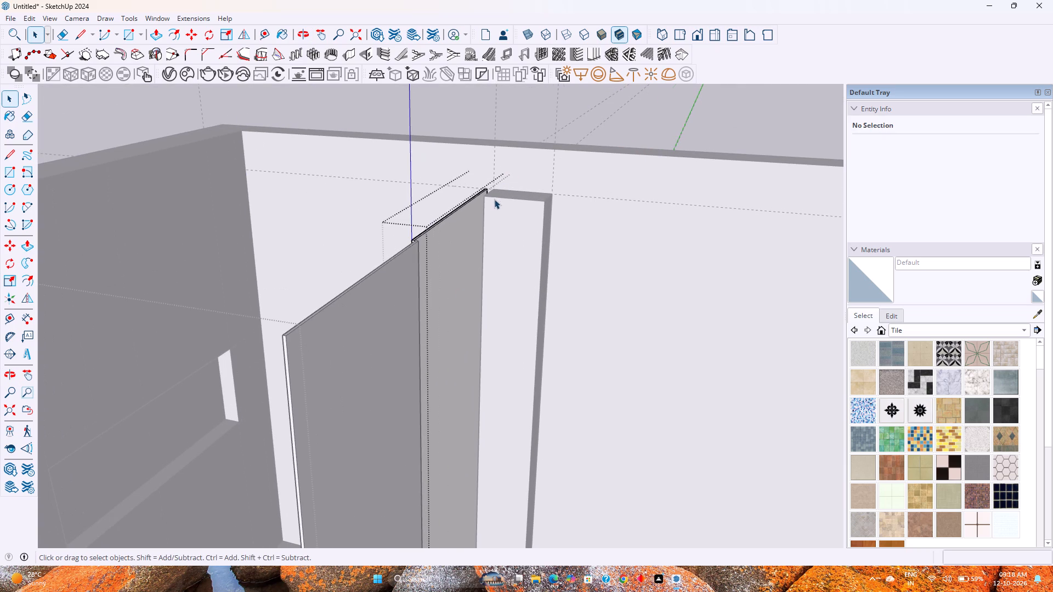
key("Escape")
Select both partition panels and move them 0.5" straight up from the back panel's top corner.
scroll(491, 186, "up", 7)
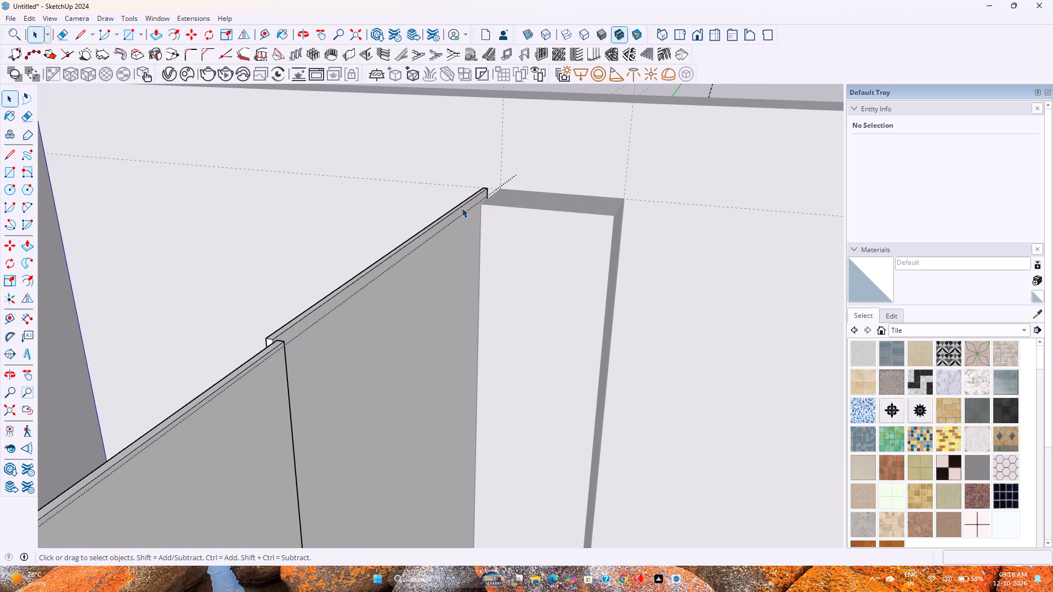
left_click(462, 208)
left_click(268, 400, "ctrl")
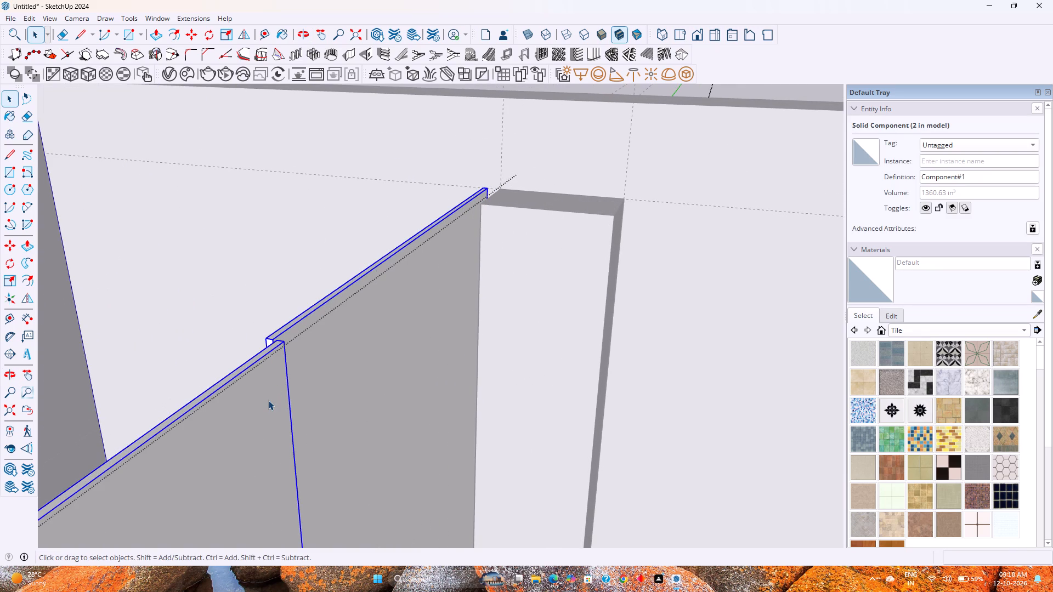
key("m")
scroll(474, 186, "up", 5)
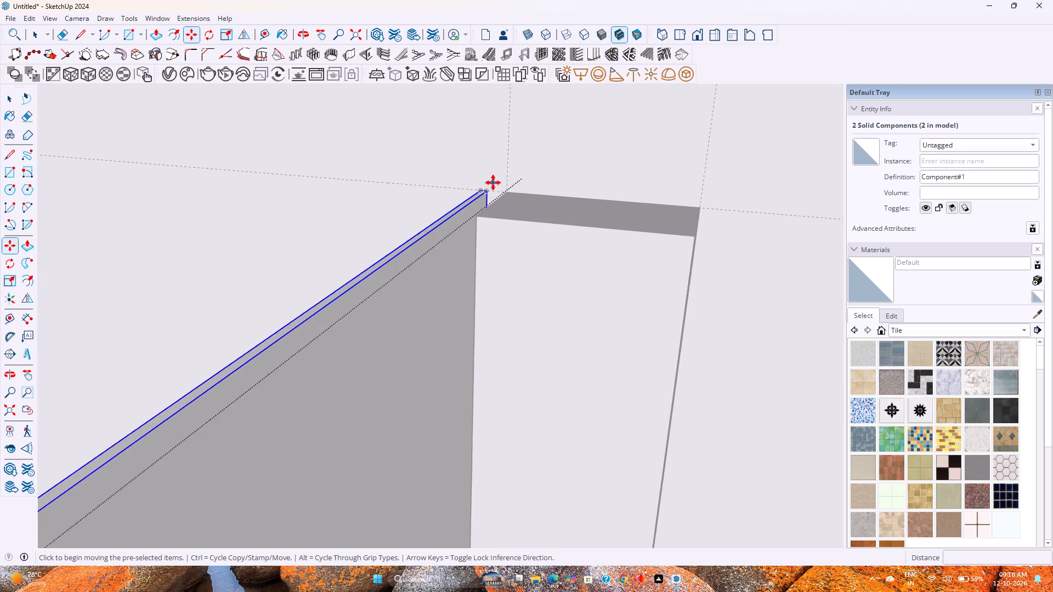
scroll(493, 183, "up", 11)
left_click(473, 196)
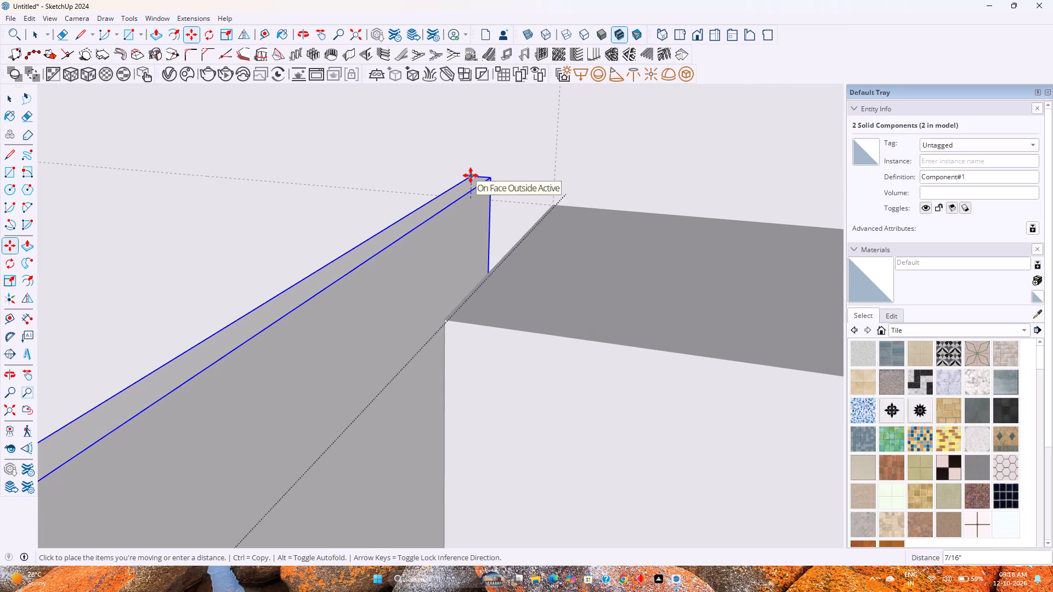
type("0.")
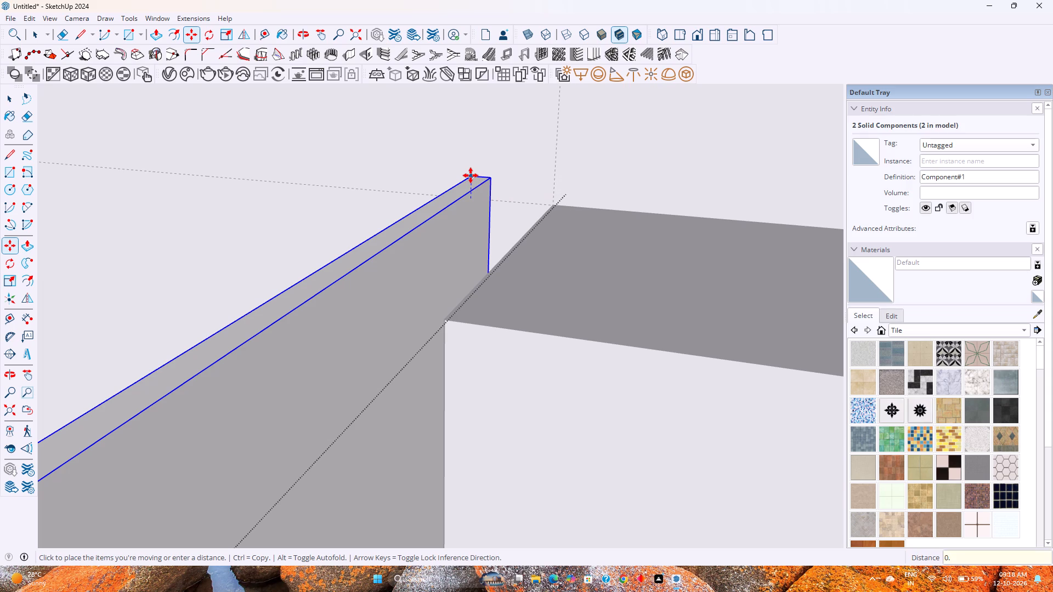
key("5")
key("Return")
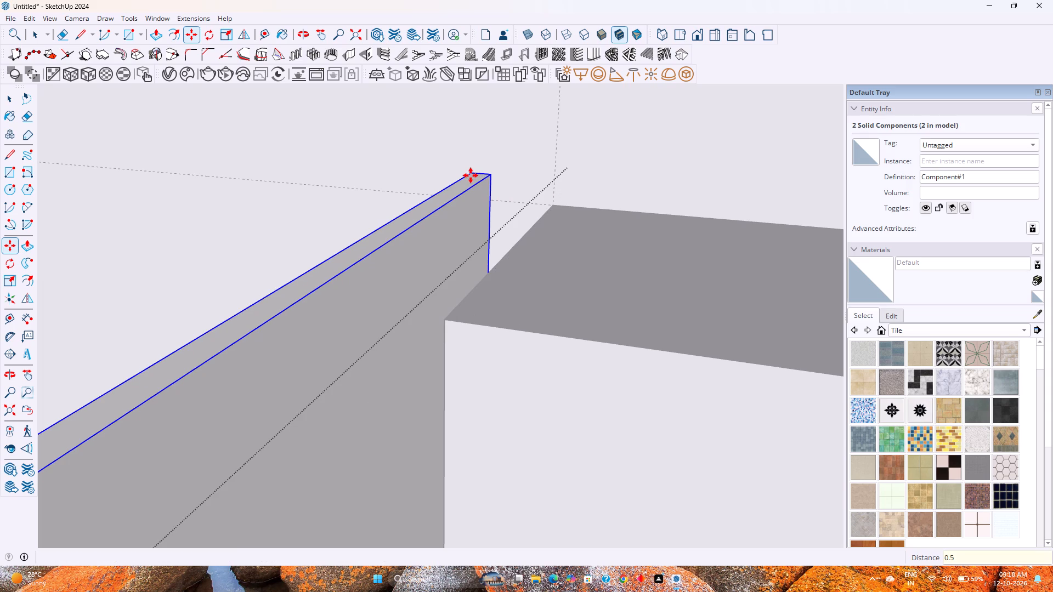
key("space")
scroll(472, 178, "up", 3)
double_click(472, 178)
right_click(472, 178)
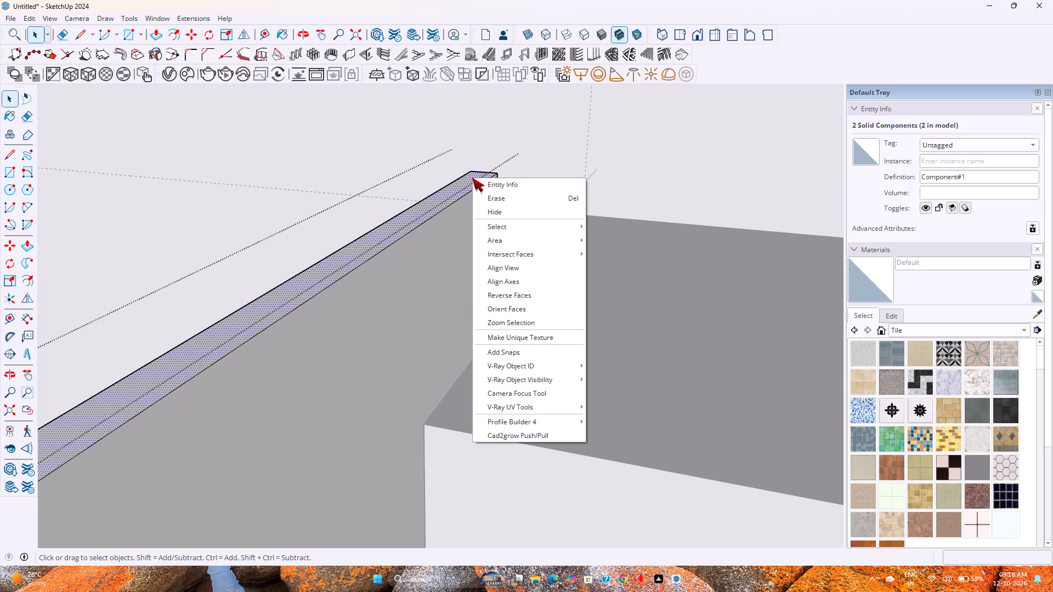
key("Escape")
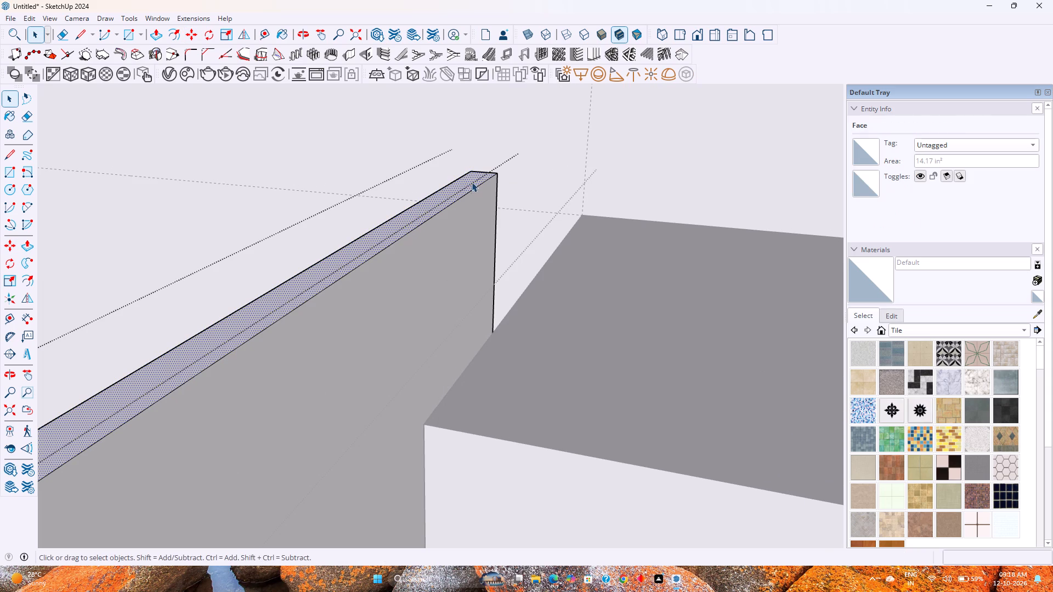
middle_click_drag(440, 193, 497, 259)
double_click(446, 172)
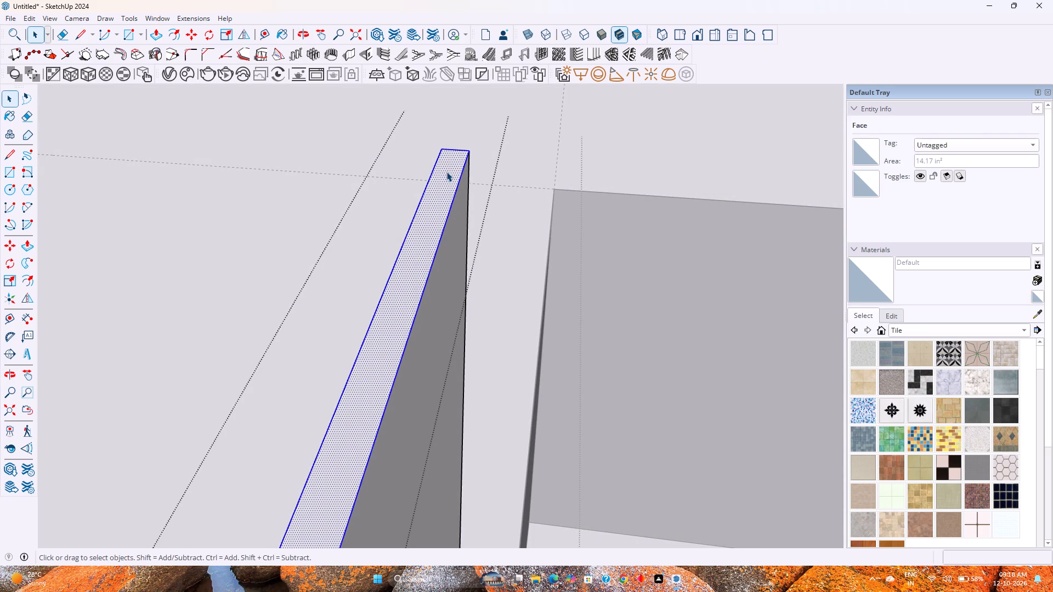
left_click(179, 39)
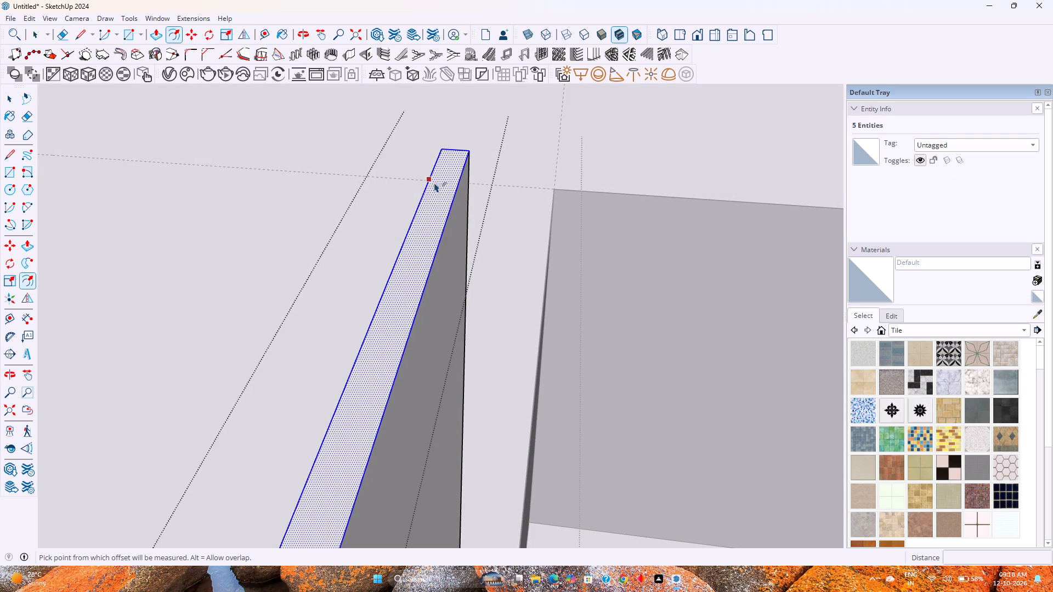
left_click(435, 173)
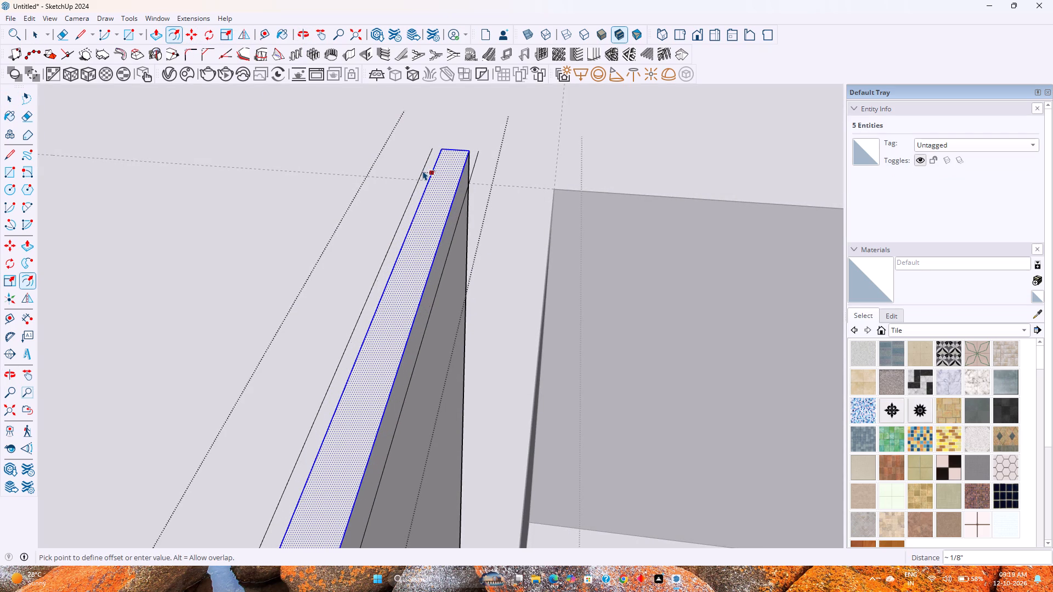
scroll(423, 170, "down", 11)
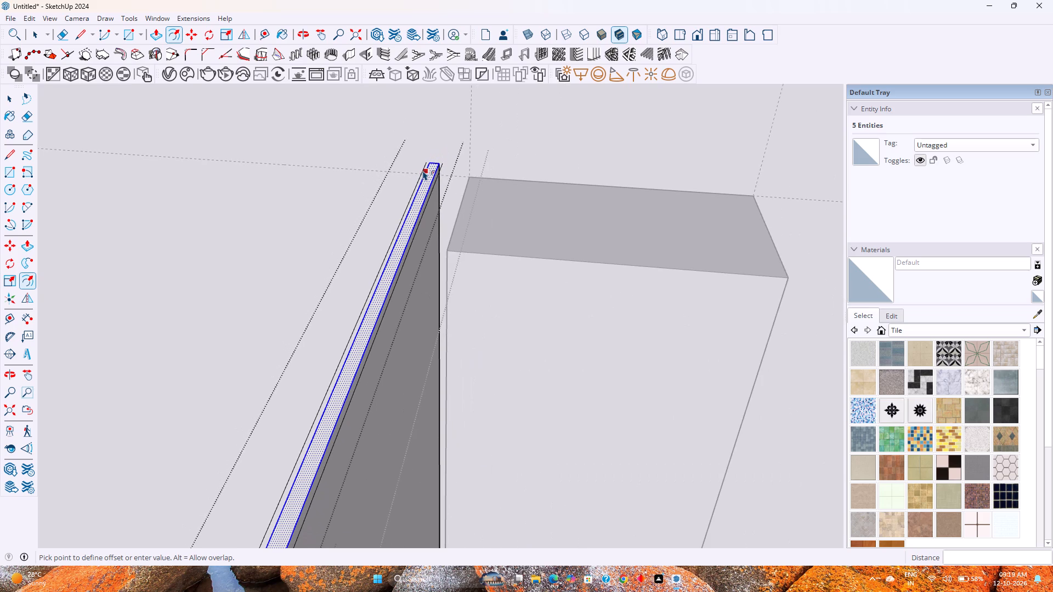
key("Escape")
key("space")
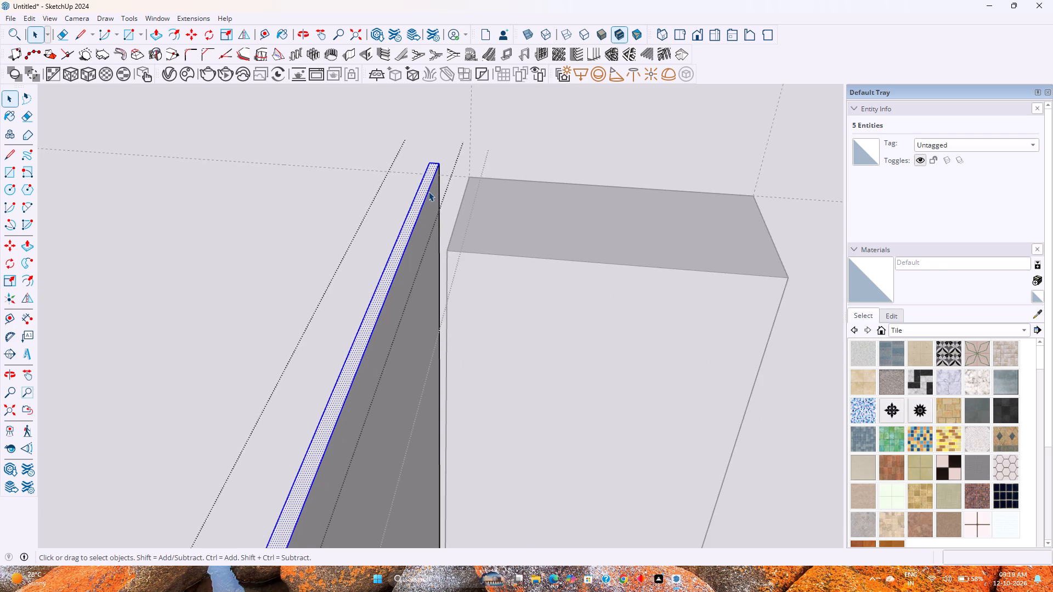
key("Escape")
Open the panel component and copy its 3' pillar-side top edge 1/4" outward toward the pillar.
left_click(428, 191)
double_click(428, 191)
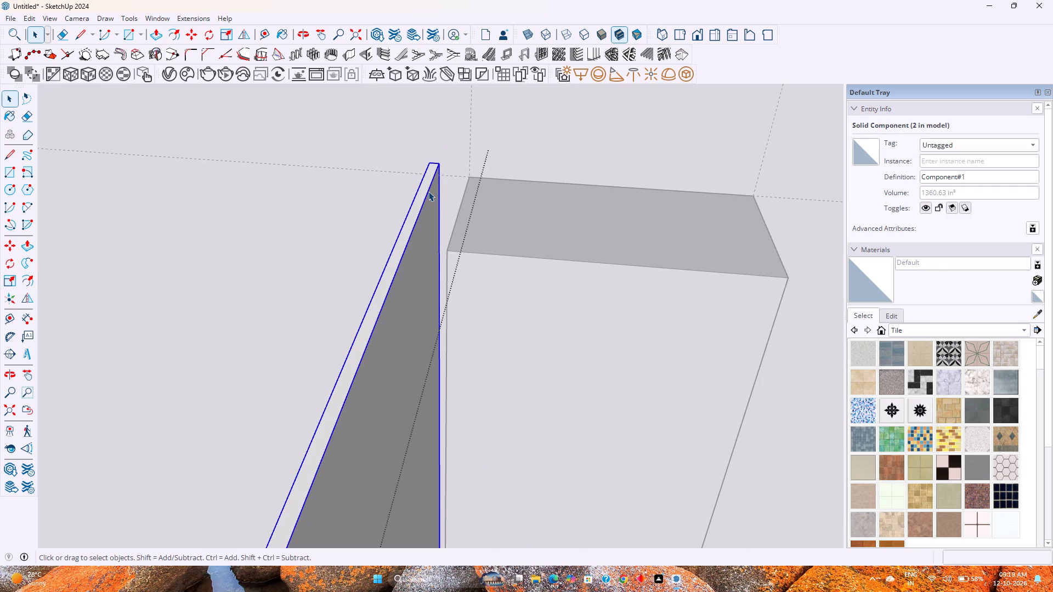
left_click(428, 191)
left_click(428, 191)
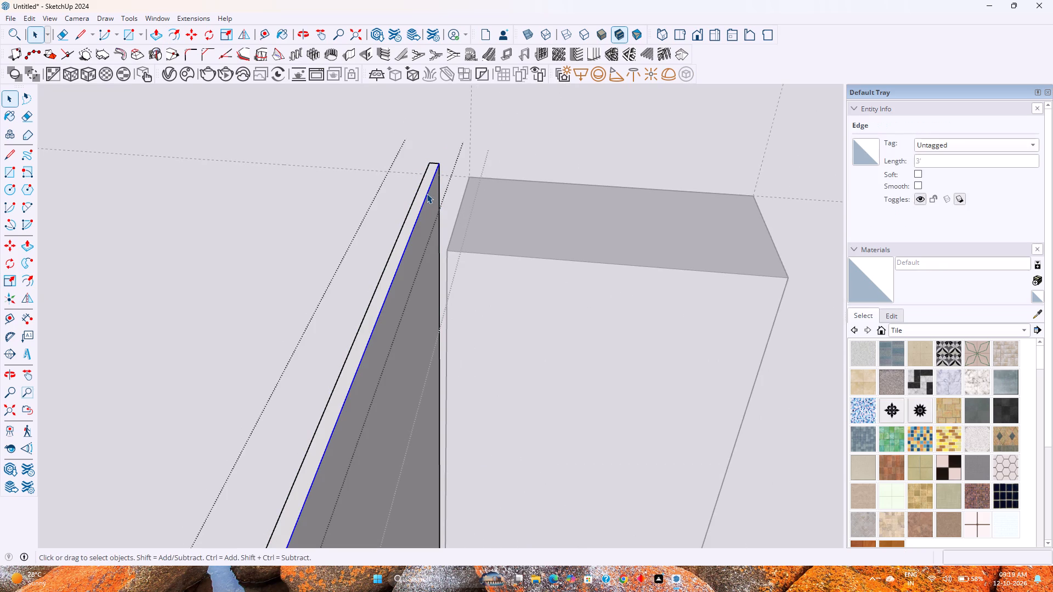
key("m")
scroll(436, 160, "up", 13)
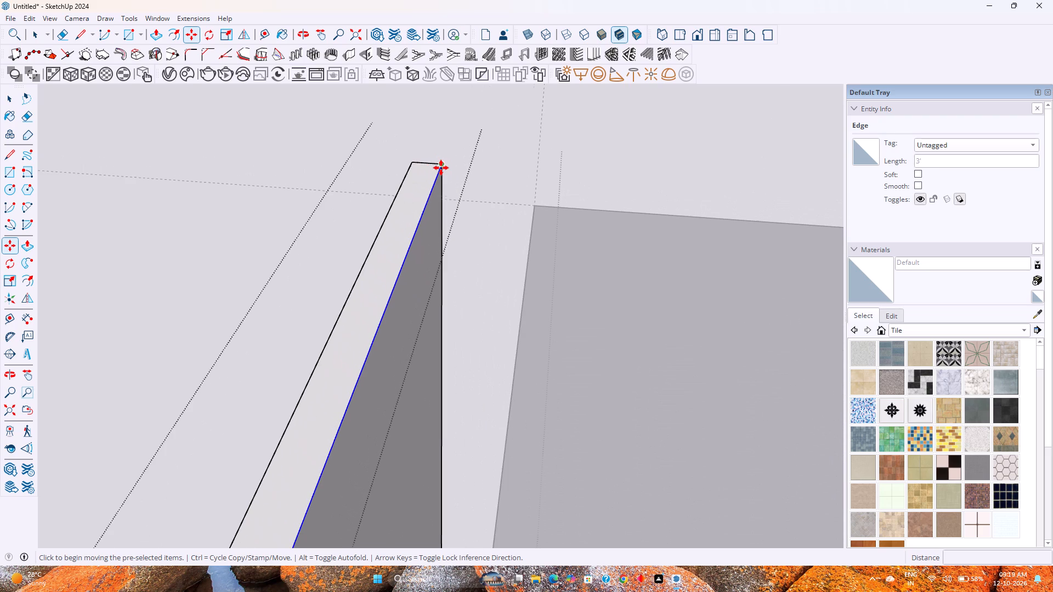
left_click(442, 164)
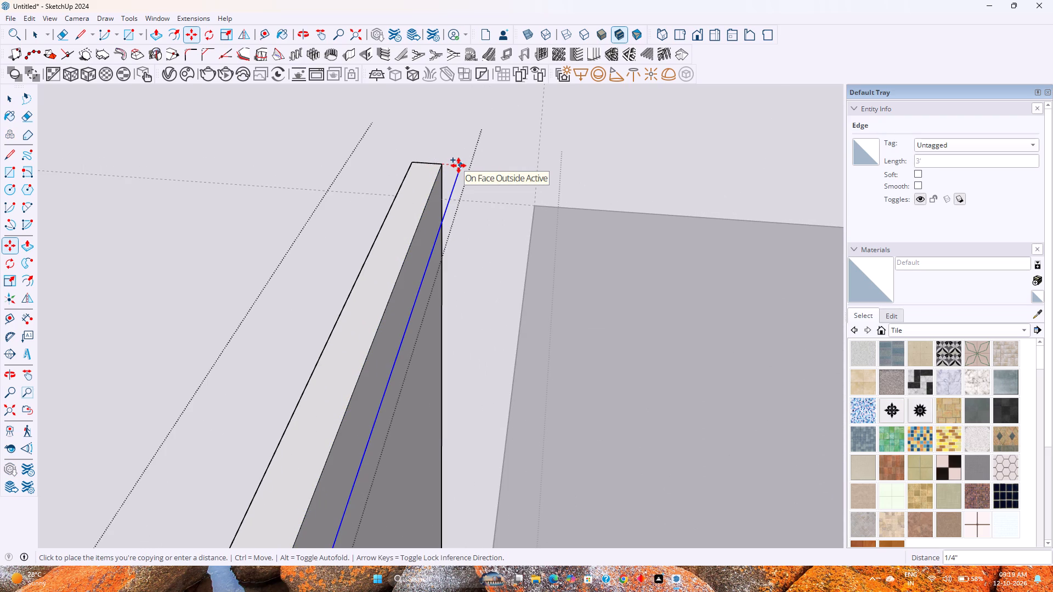
left_click(458, 166)
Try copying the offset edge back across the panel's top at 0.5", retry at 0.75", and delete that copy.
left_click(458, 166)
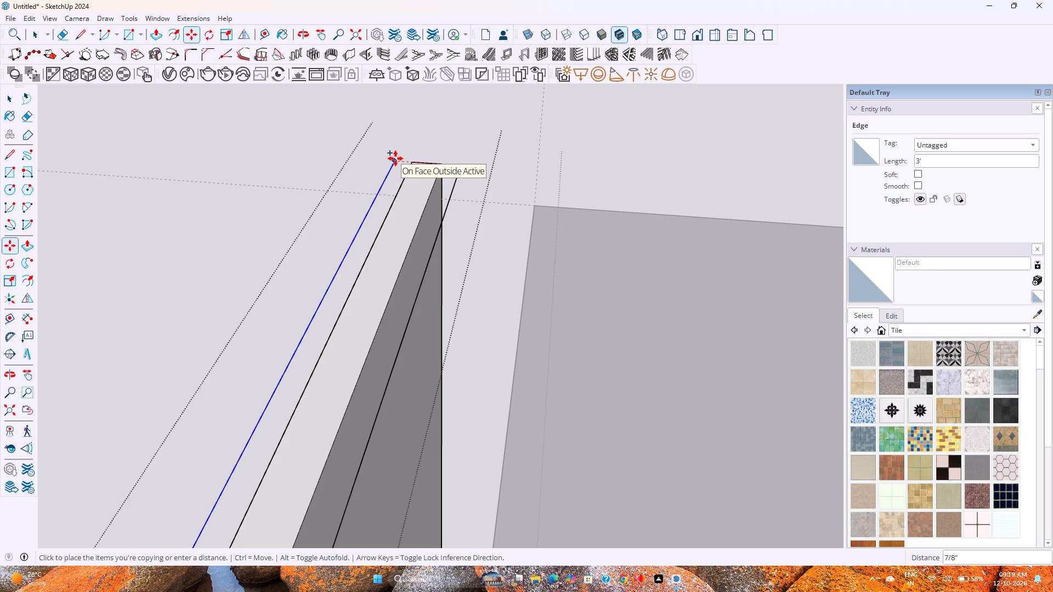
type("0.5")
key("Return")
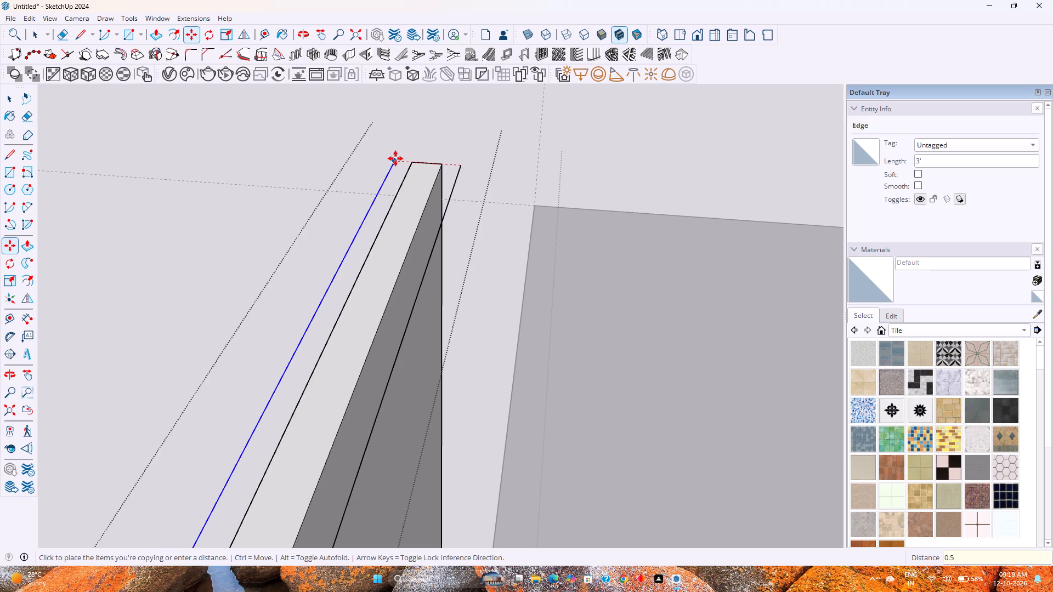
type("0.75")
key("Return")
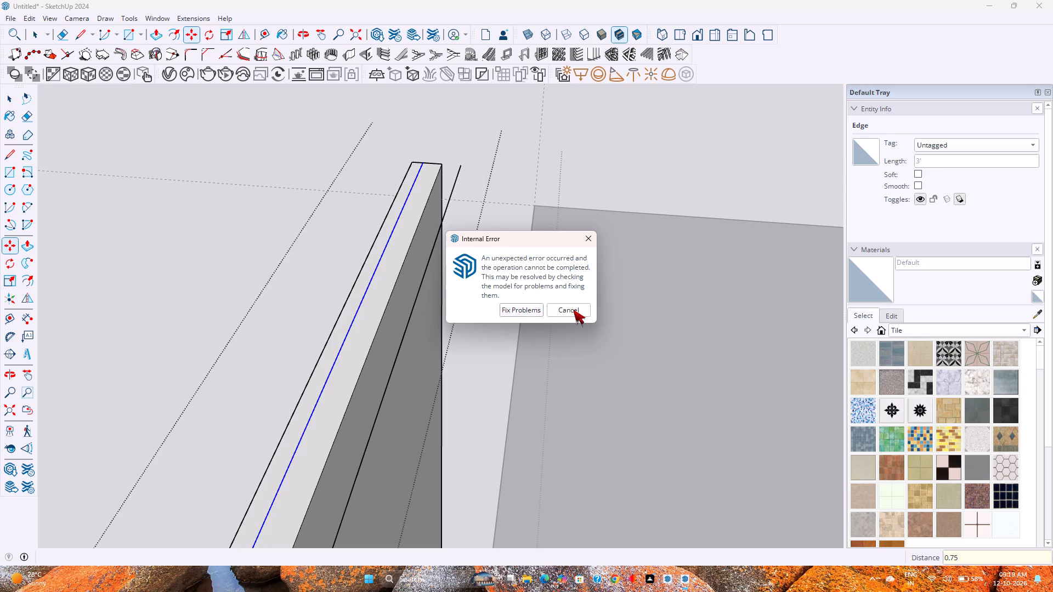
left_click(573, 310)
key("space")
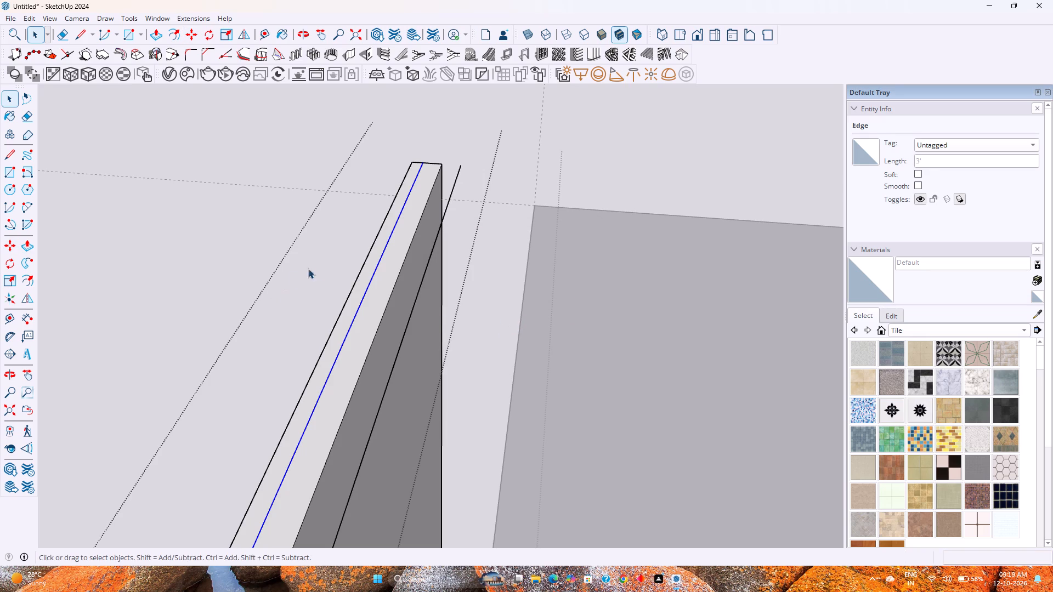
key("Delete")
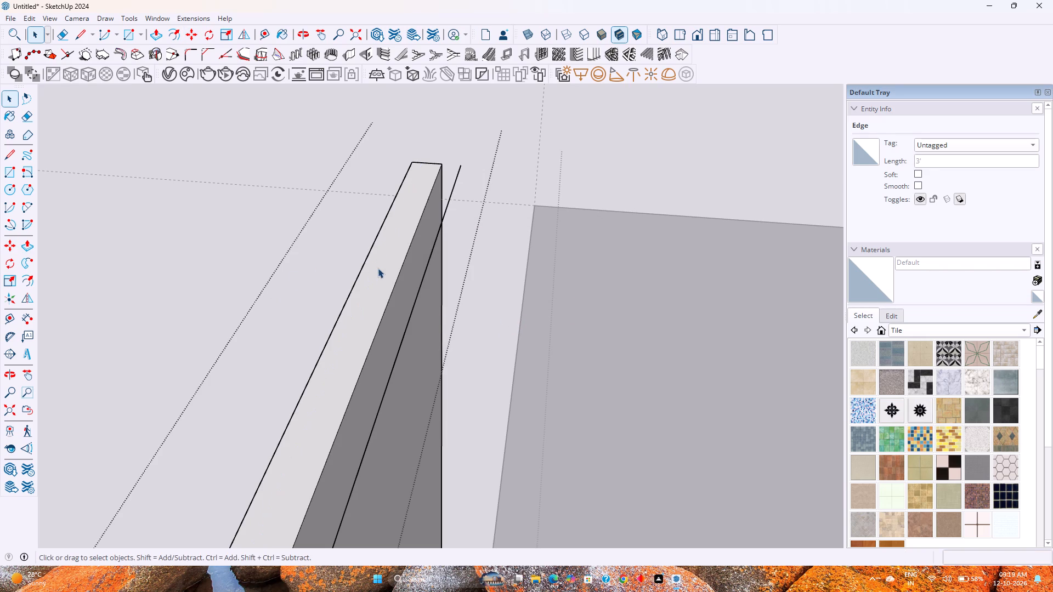
Flip-copy the offset edge about the midline of the panel's top to place a matching edge beyond its opposite side.
scroll(395, 185, "up", 2)
middle_click_drag(395, 185, 449, 216)
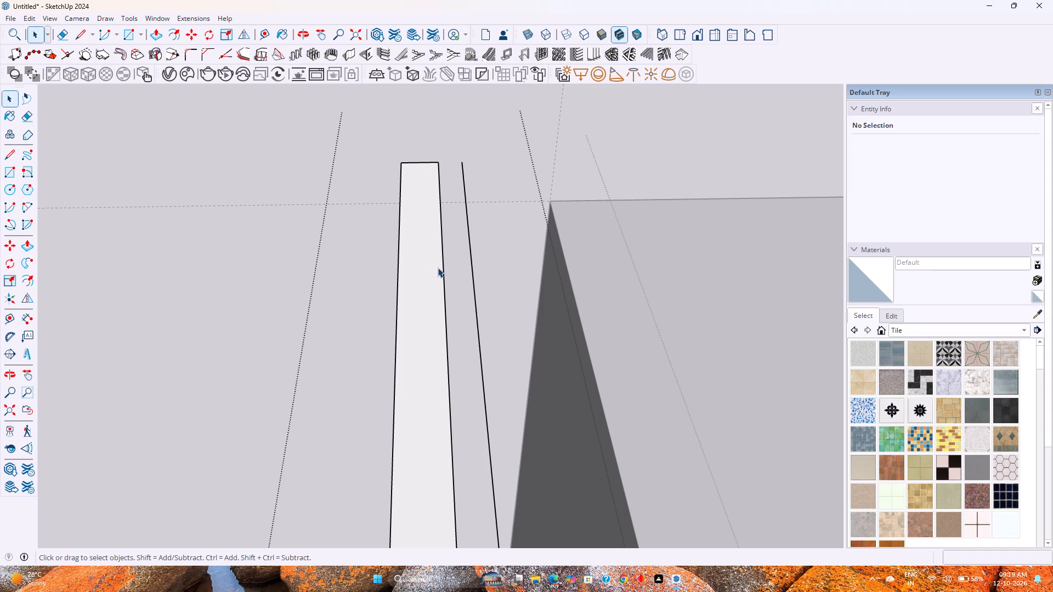
scroll(438, 267, "down", 1)
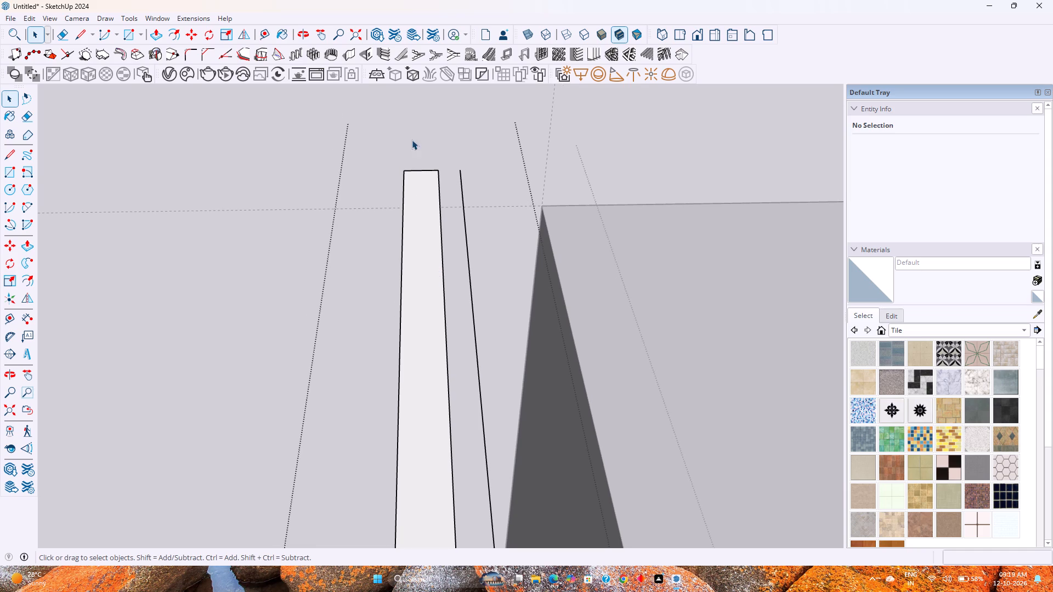
left_click(463, 203)
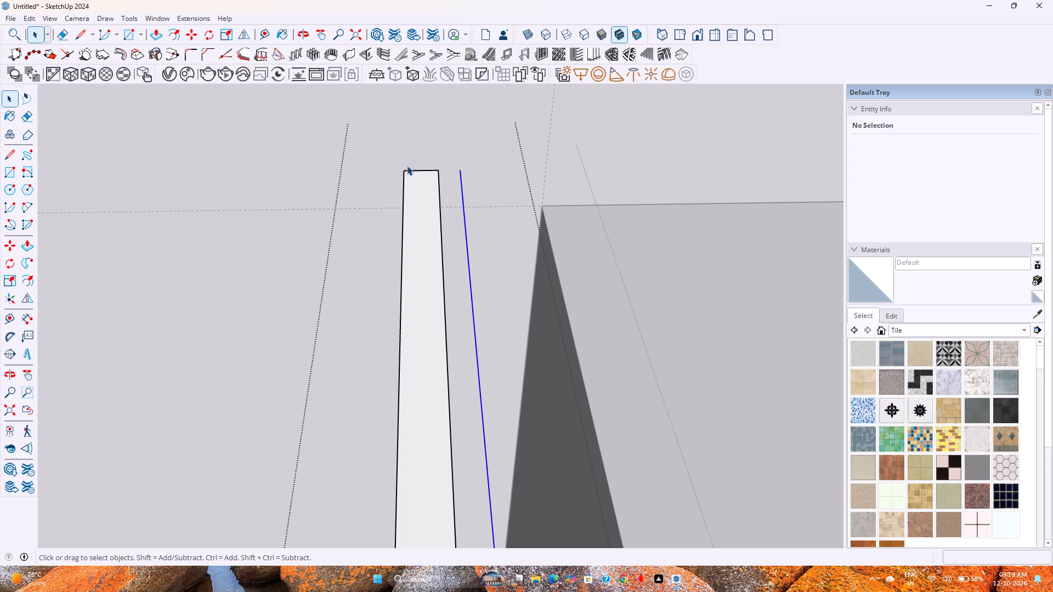
left_click(244, 39)
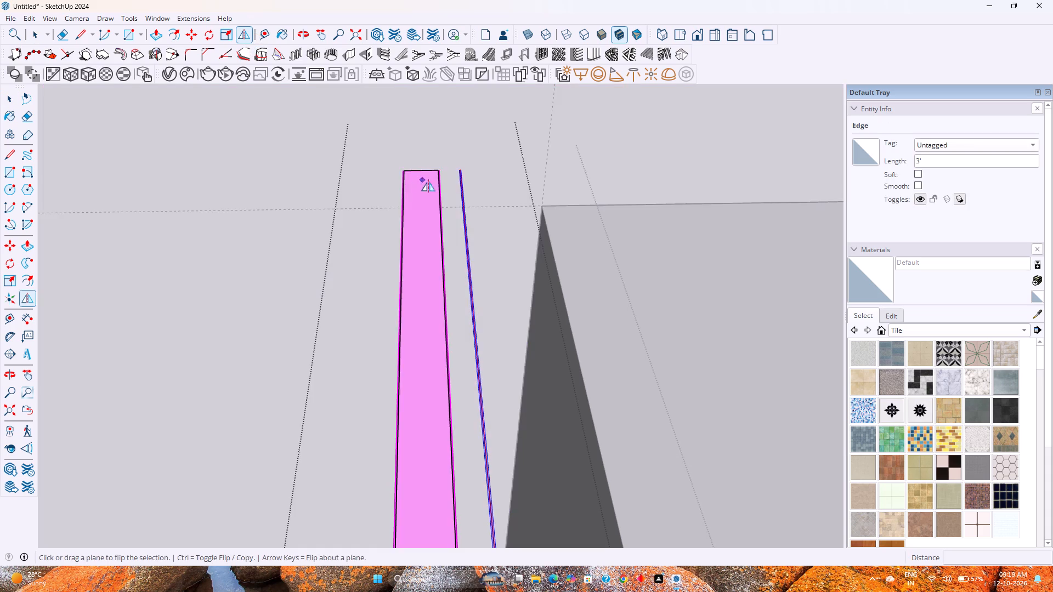
left_click_drag(464, 181, 435, 173)
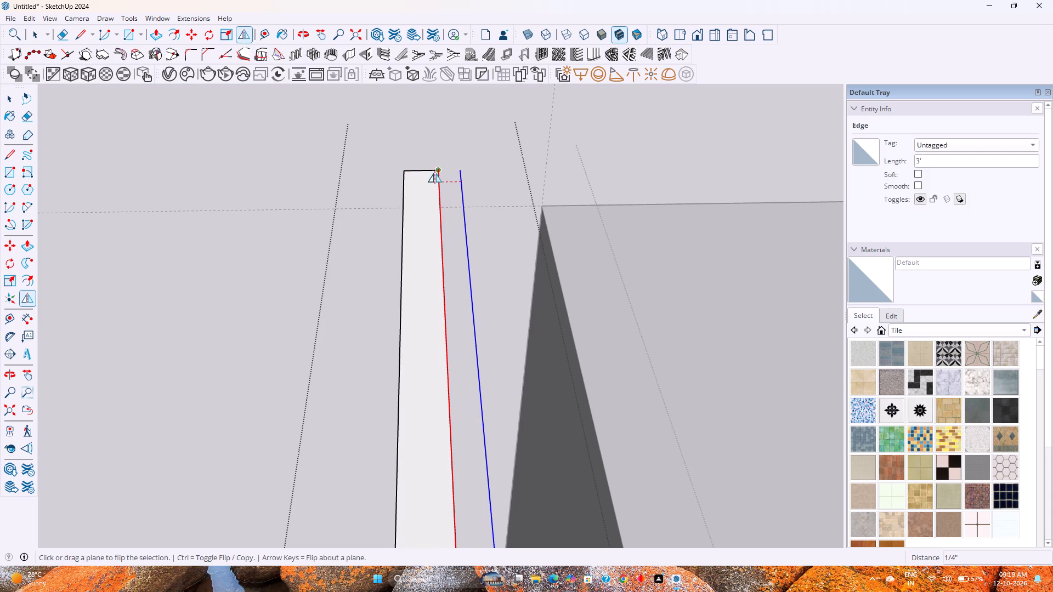
left_click_drag(435, 173, 423, 170)
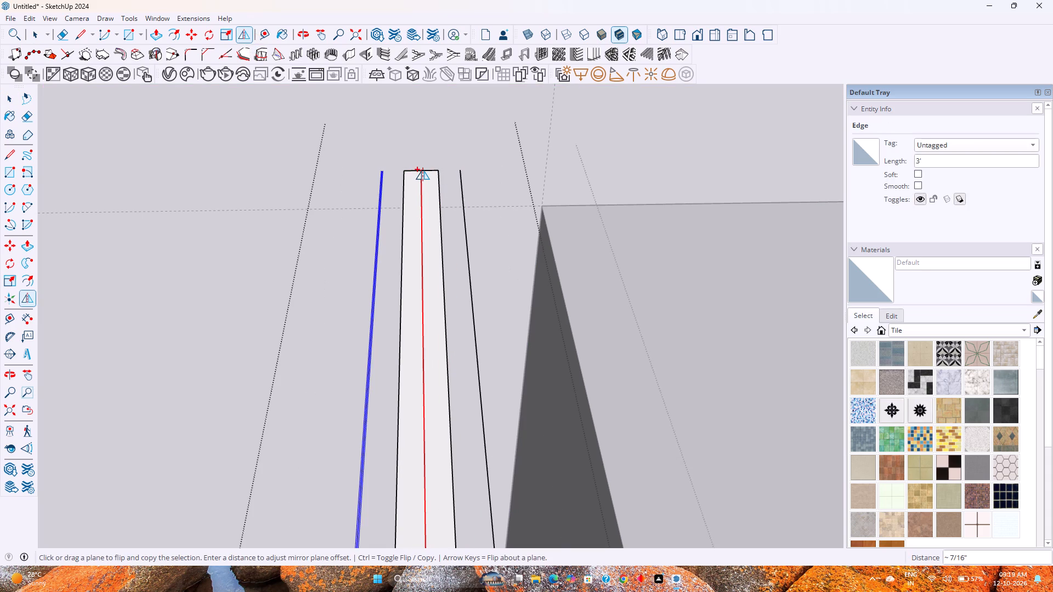
key("space")
Draw lines at the panel's far end joining both 1/4" offset edges to the panel's top corners.
key("l")
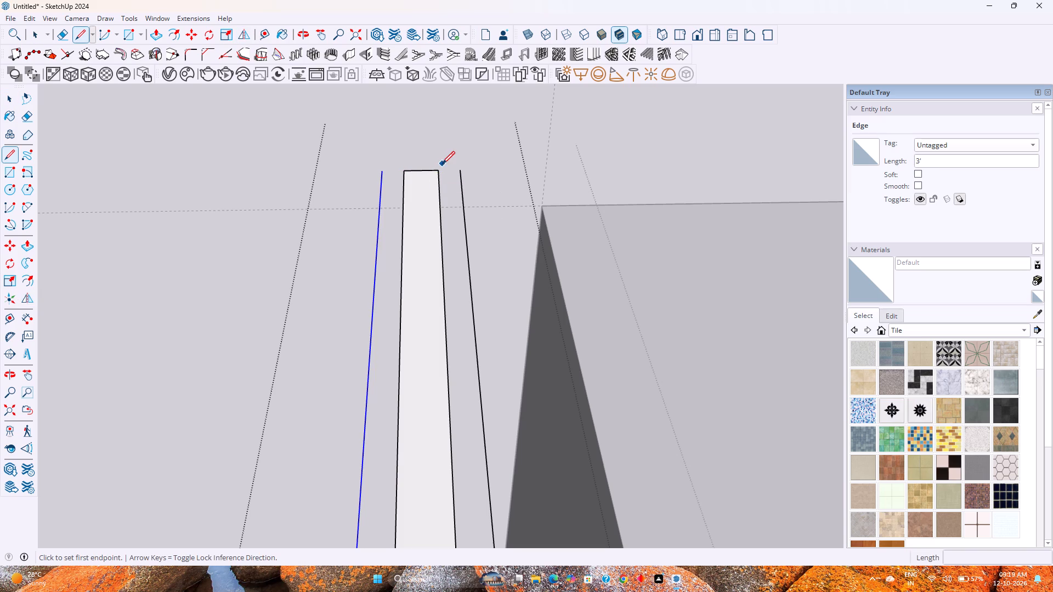
left_click(439, 172)
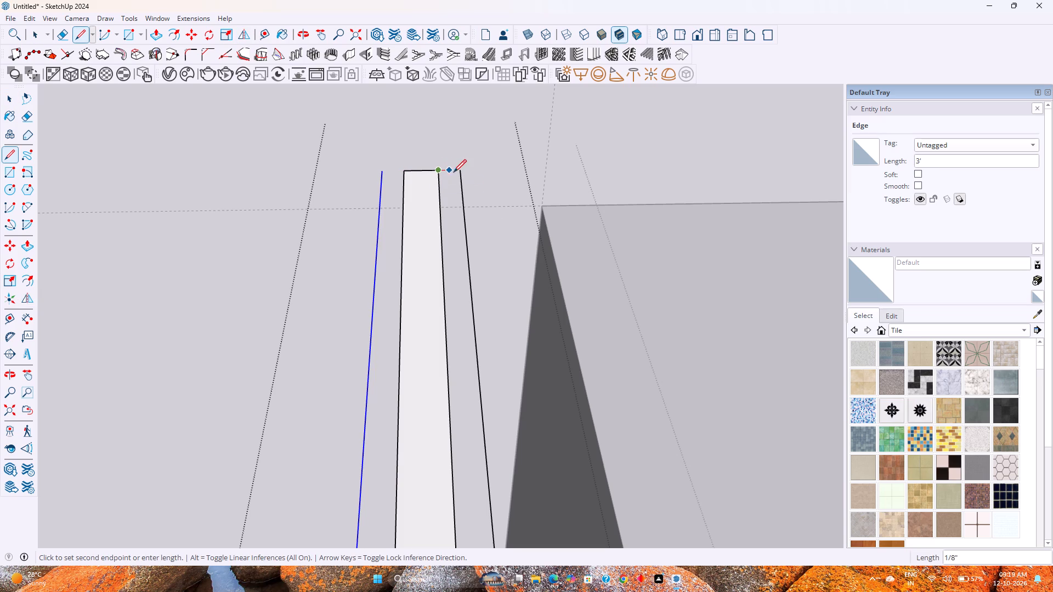
left_click(459, 172)
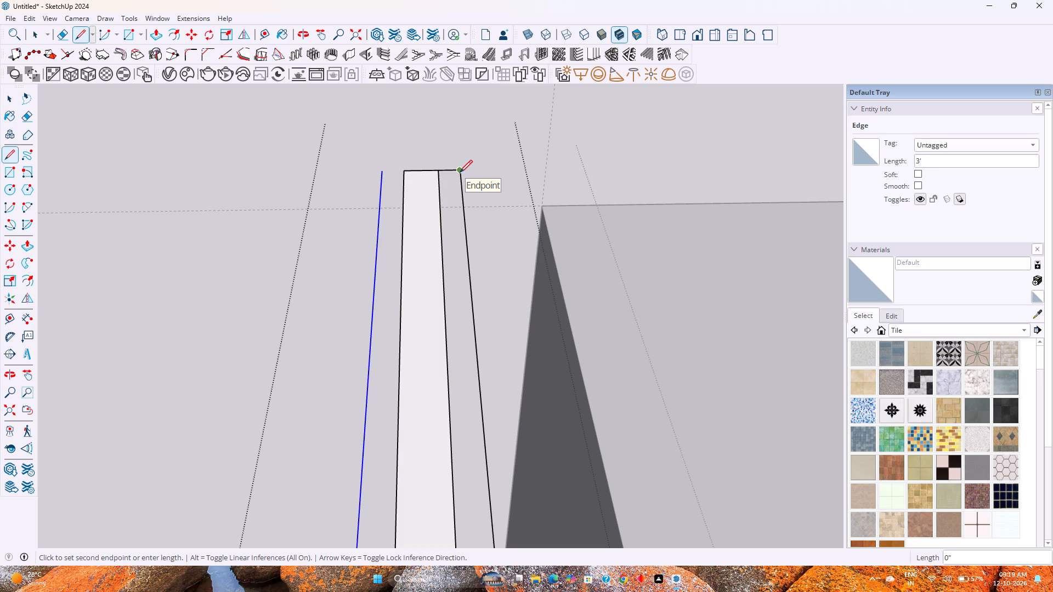
left_click(405, 171)
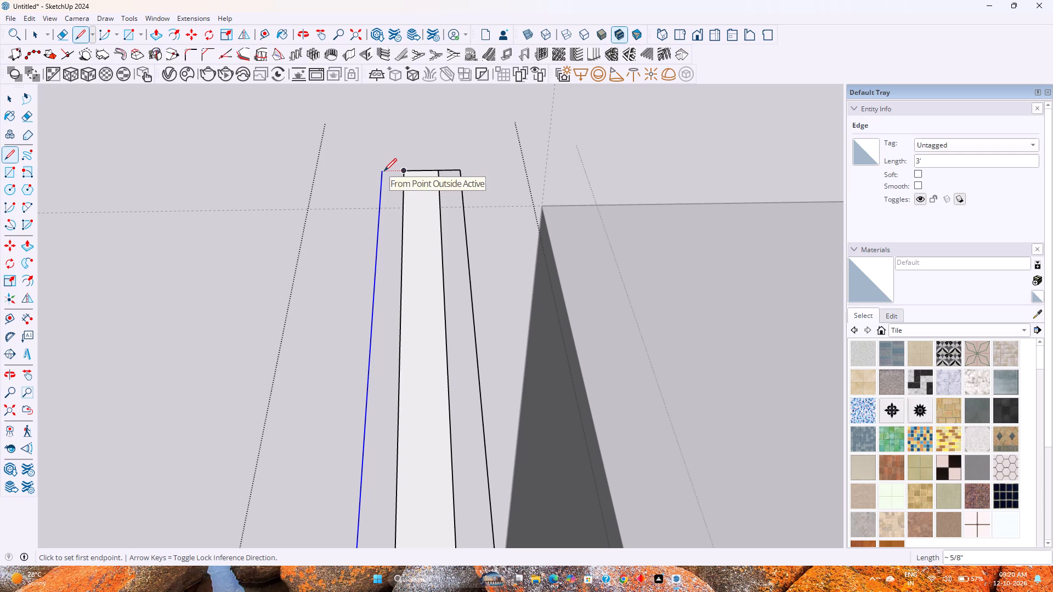
left_click(382, 172)
left_click(409, 173)
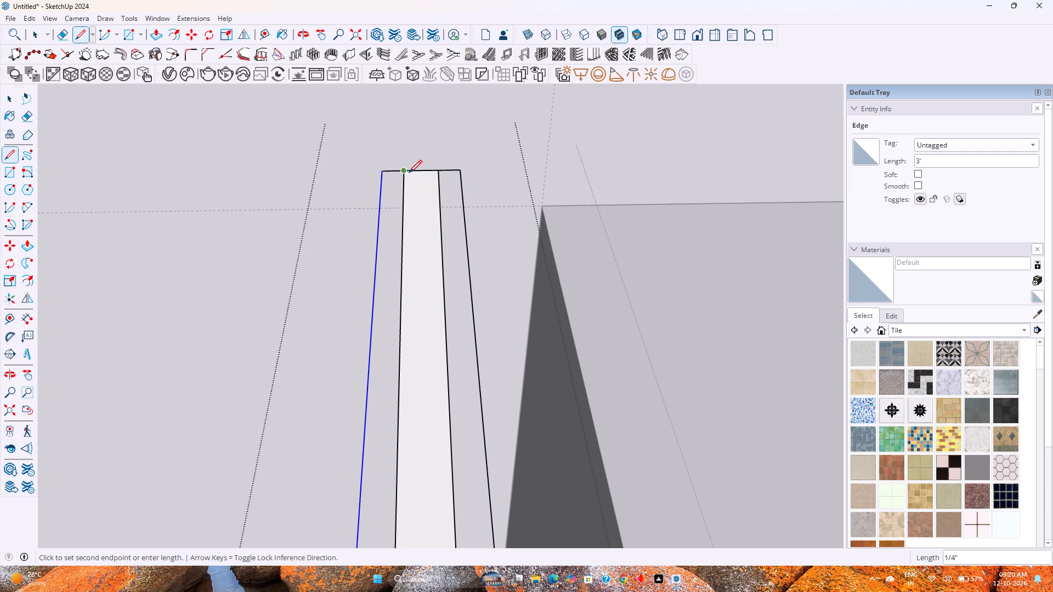
key("space")
Draw lines at the panel's near end joining both 1/4" offset edges to the panel's top corners.
scroll(403, 179, "down", 19)
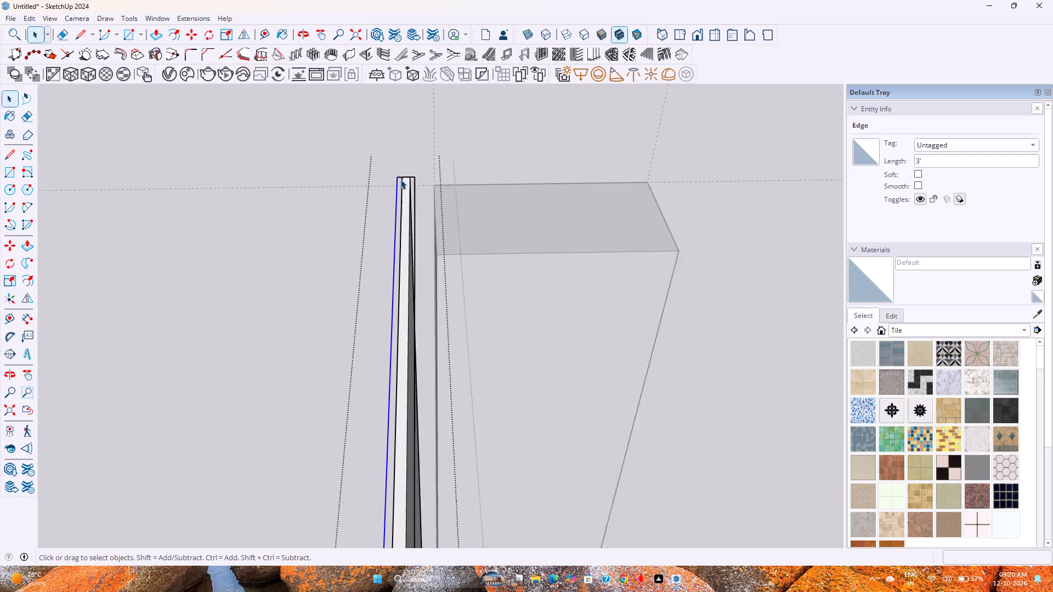
key("l")
scroll(399, 215, "down", 9)
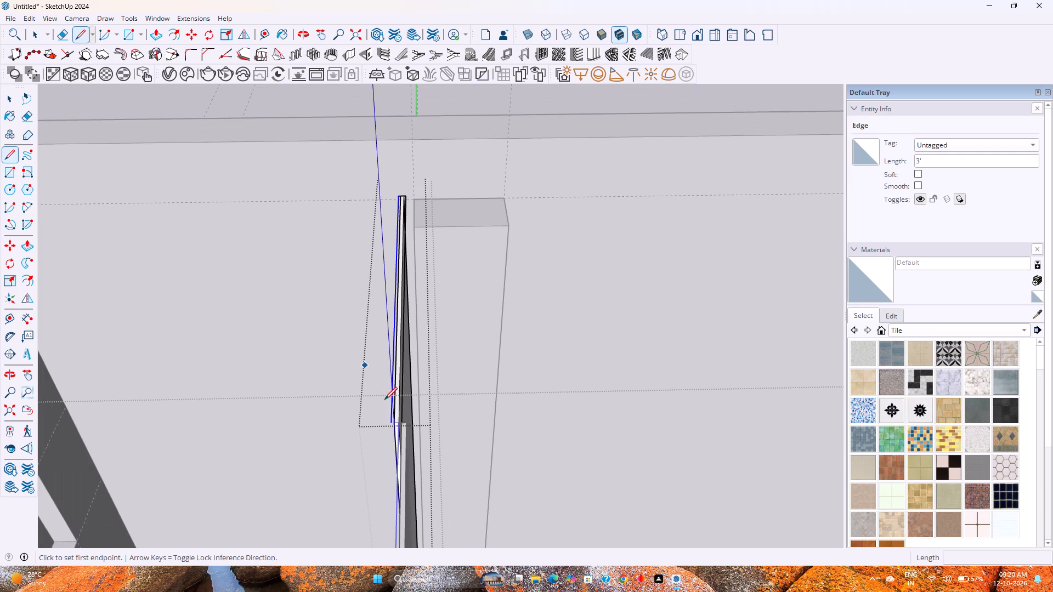
scroll(386, 434, "up", 9)
scroll(412, 406, "down", 3)
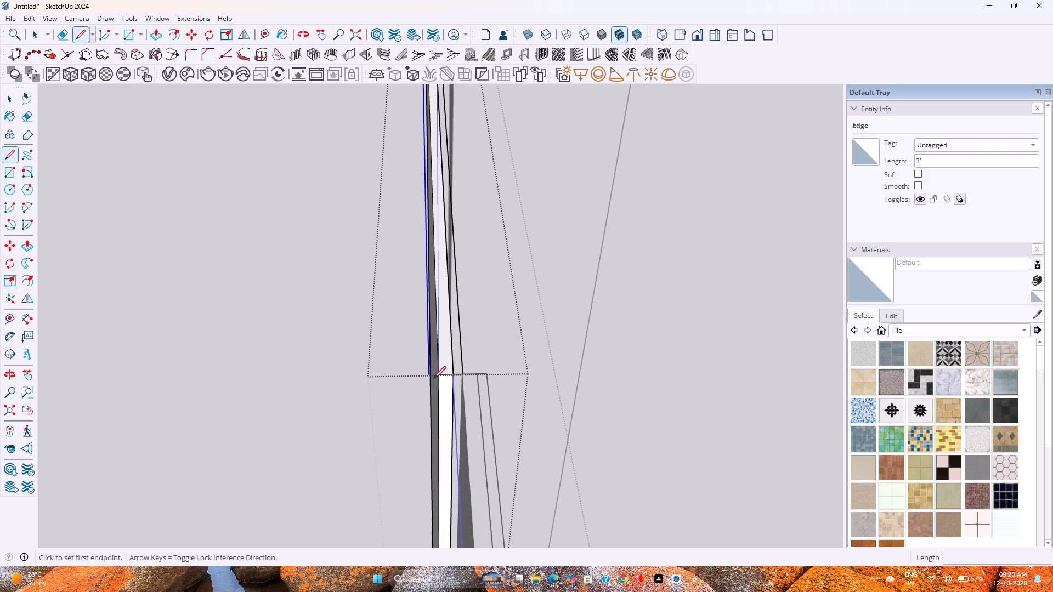
middle_click_drag(458, 383, 433, 395)
scroll(350, 435, "up", 5)
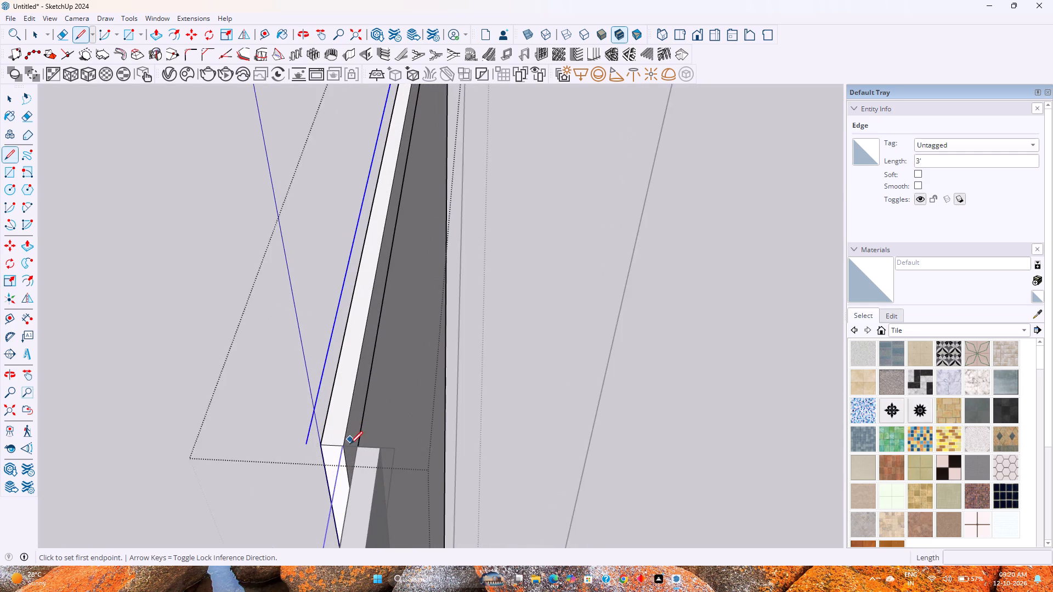
scroll(350, 444, "up", 11)
left_click(332, 442)
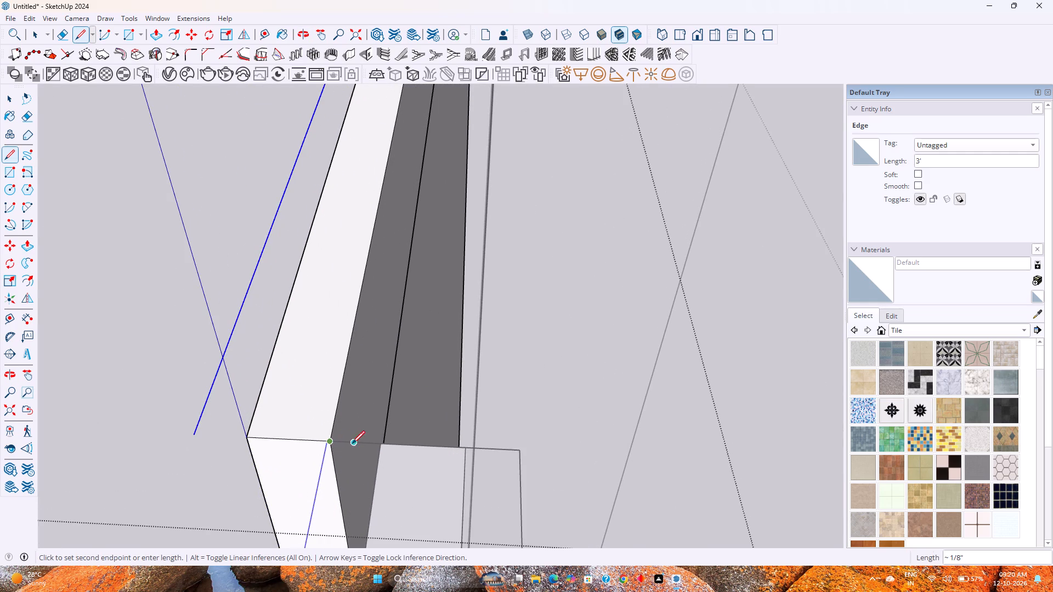
left_click(379, 445)
left_click(247, 439)
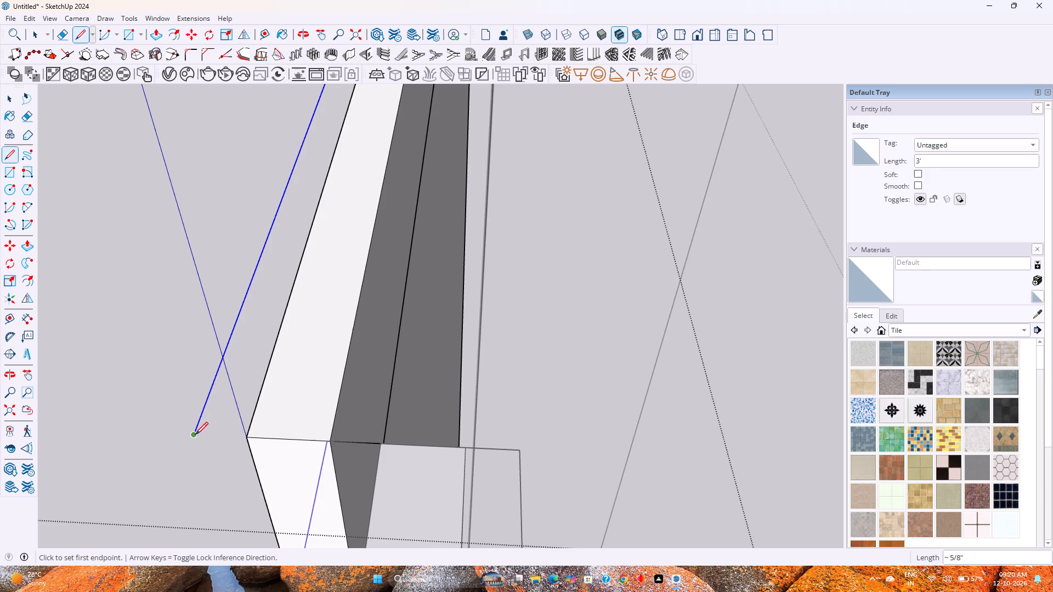
left_click(195, 434)
left_click(243, 437)
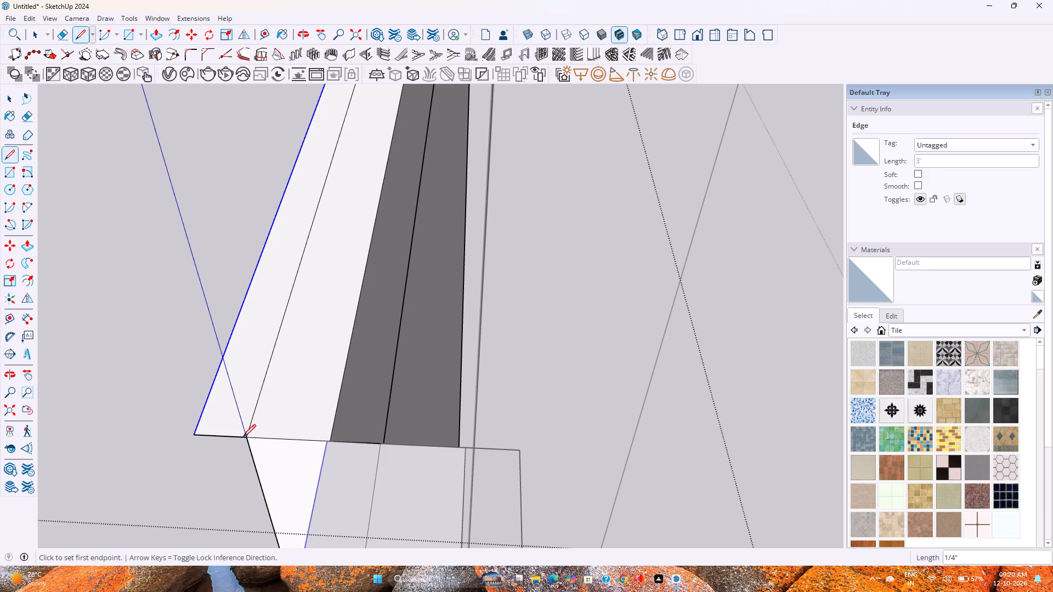
key("space")
Examine the added edges and faces along the panel's top, from the pillar end to the junction with the other panel.
scroll(280, 429, "down", 9)
middle_click_drag(358, 429, 261, 472)
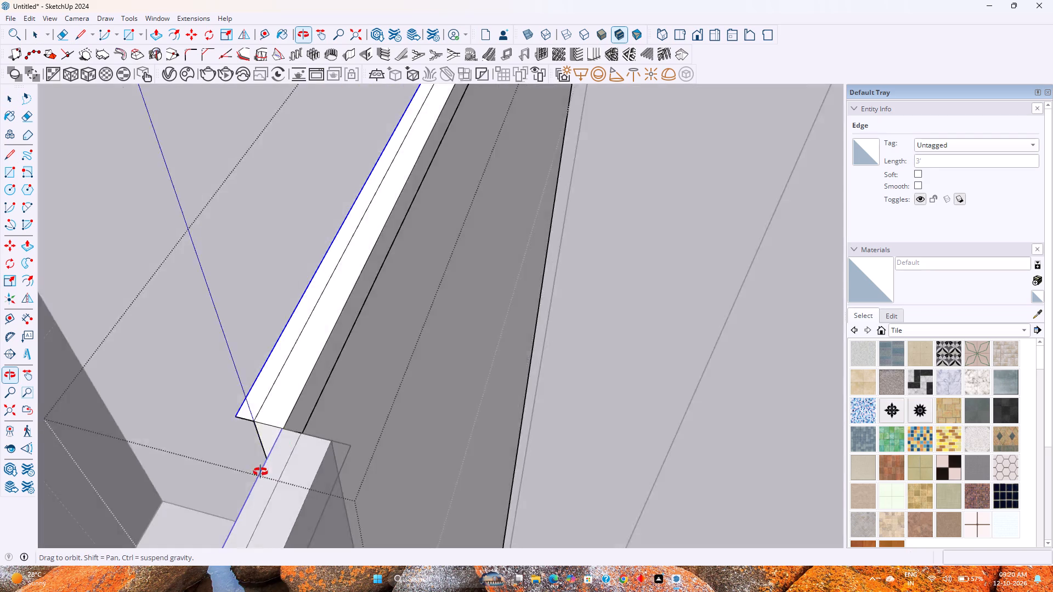
middle_click_drag(261, 472, 278, 509)
middle_click(278, 509)
scroll(369, 411, "down", 4)
middle_click_drag(394, 389, 308, 569, "shift")
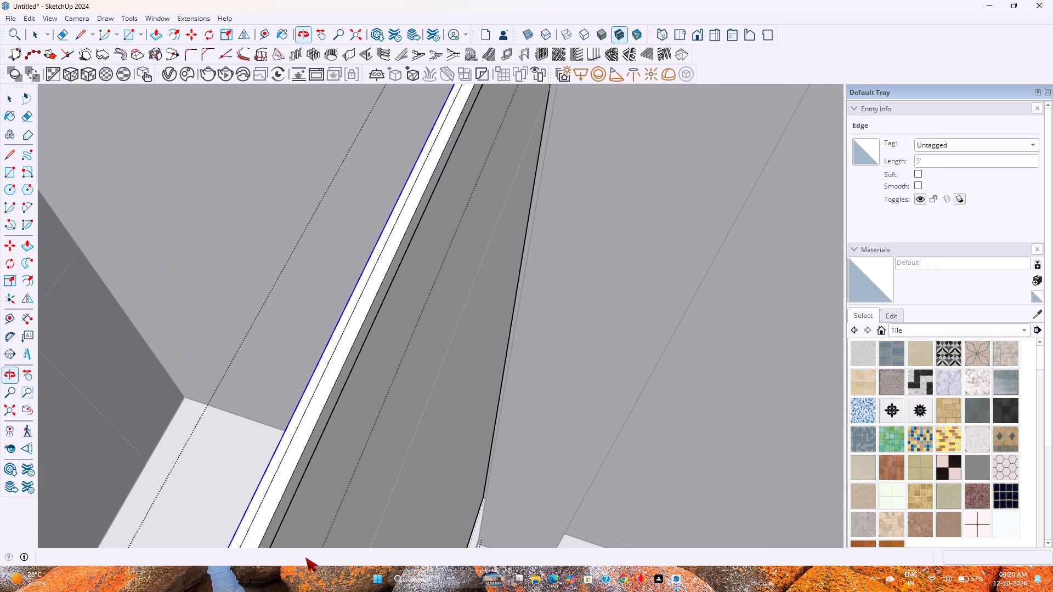
scroll(424, 351, "down", 4)
middle_click_drag(460, 242, 126, 528, "shift")
scroll(195, 271, "up", 4)
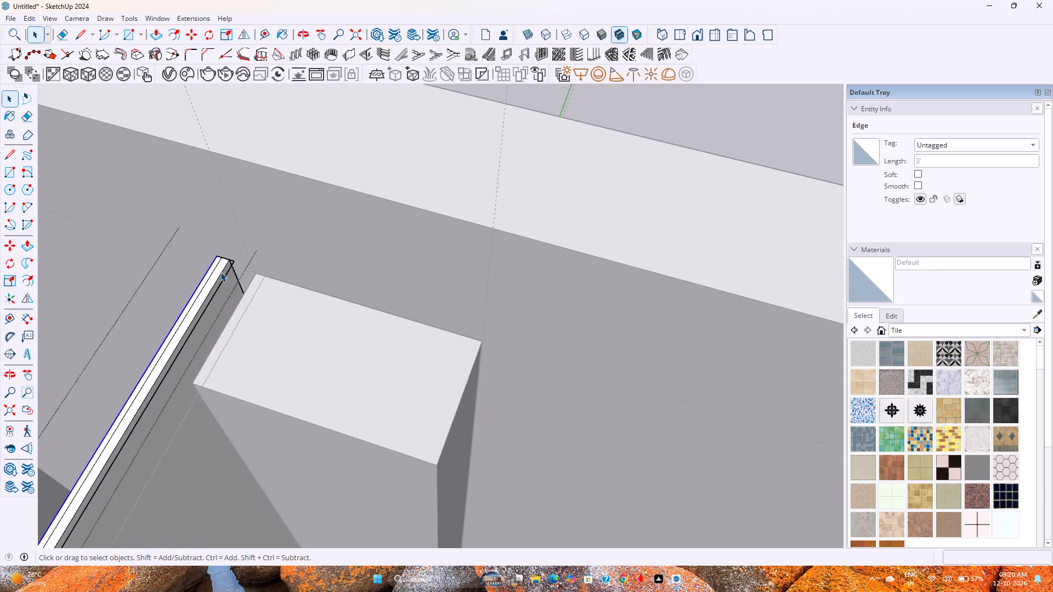
scroll(220, 272, "up", 14)
scroll(218, 285, "down", 5)
scroll(218, 285, "up", 1)
scroll(218, 285, "down", 5)
middle_click_drag(200, 333, 294, 250, "shift")
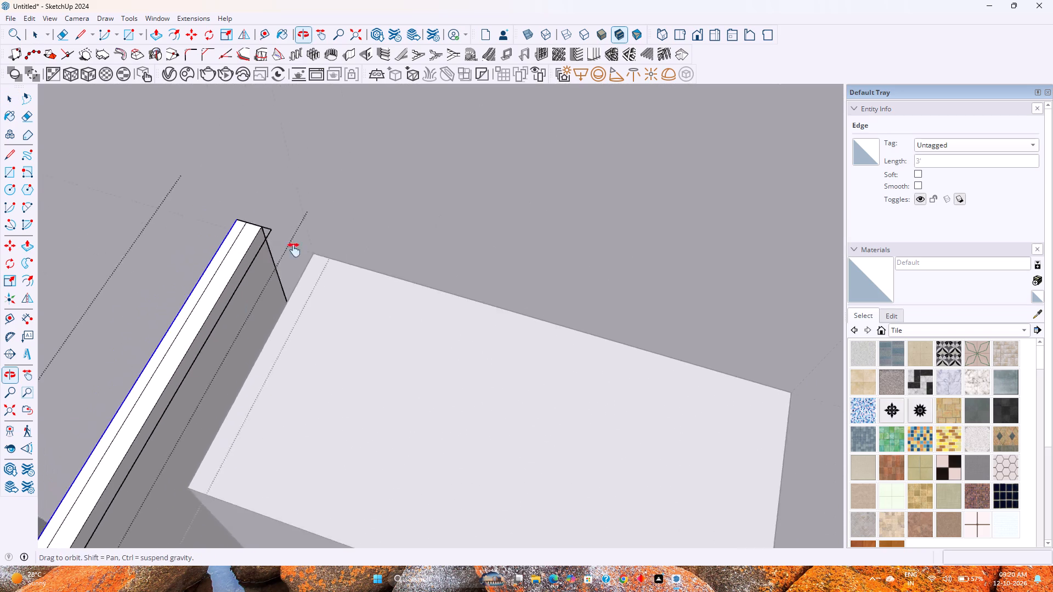
middle_click_drag(294, 250, 417, 156, "shift")
scroll(449, 145, "down", 4)
scroll(435, 246, "down", 4)
middle_click_drag(424, 281, 418, 180, "shift")
scroll(419, 177, "up", 1, "shift")
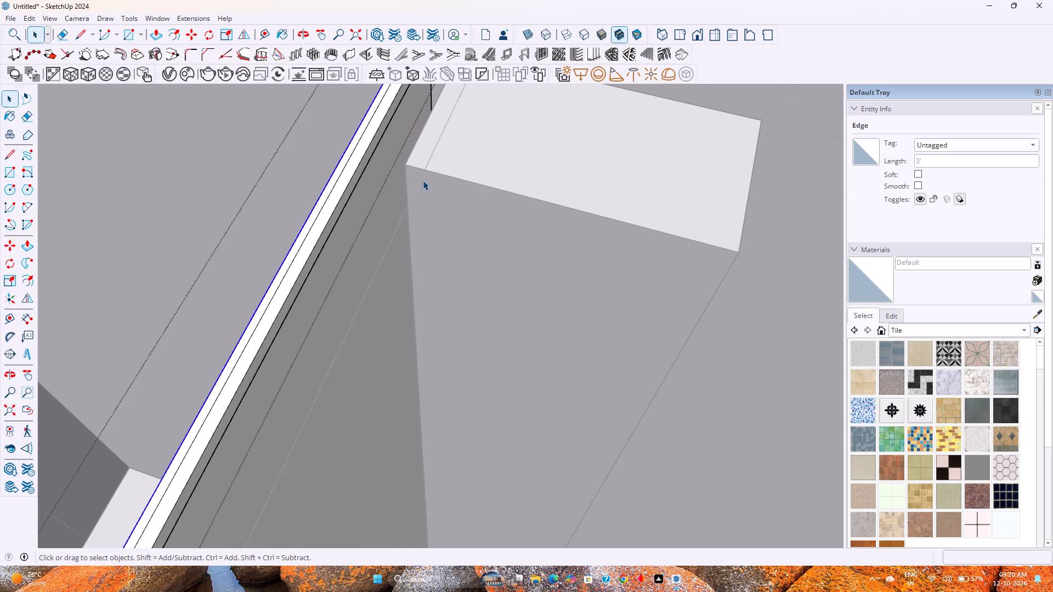
scroll(423, 180, "down", 4)
middle_click_drag(318, 306, 439, 152, "shift")
scroll(373, 314, "down", 1)
middle_click_drag(376, 335, 433, 146, "shift")
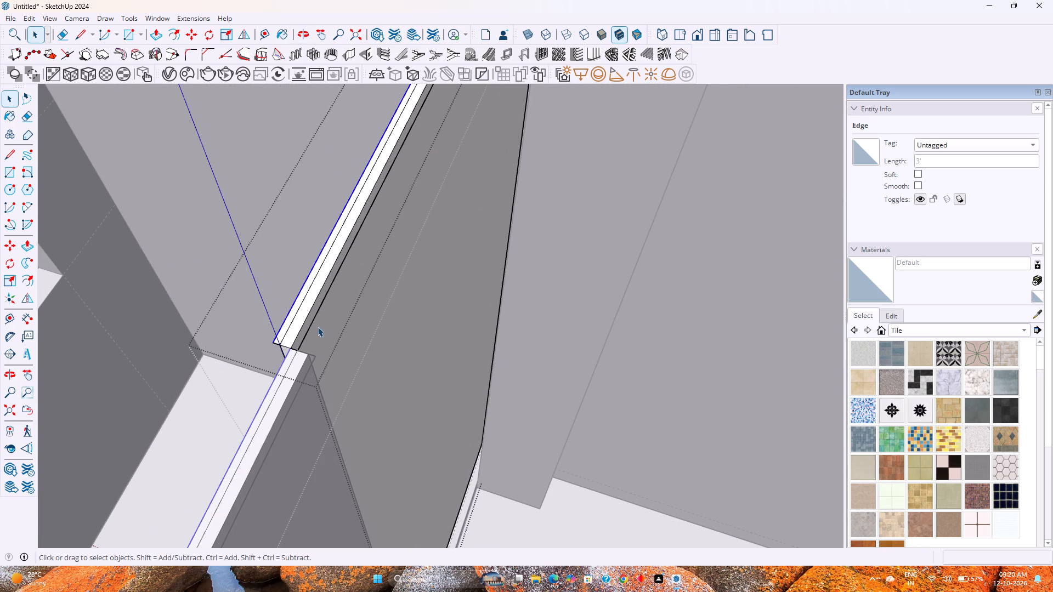
scroll(288, 355, "up", 17)
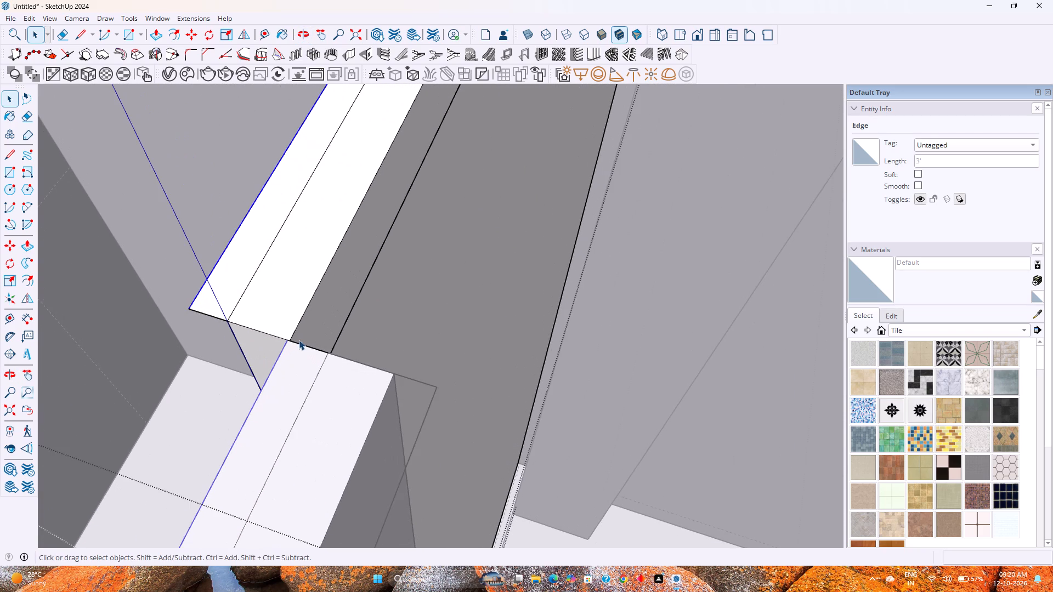
Replace the short end edge of the panel's outer top strip with a new 1/4" line at the junction with the other panel.
scroll(300, 340, "up", 4)
scroll(350, 360, "up", 6)
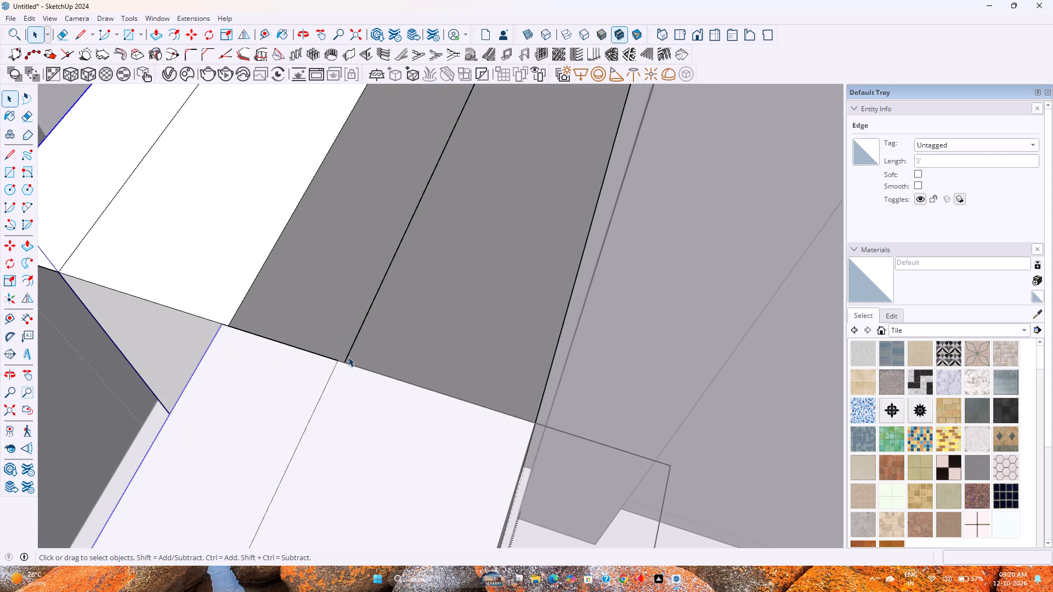
scroll(348, 357, "up", 1)
left_click(307, 354)
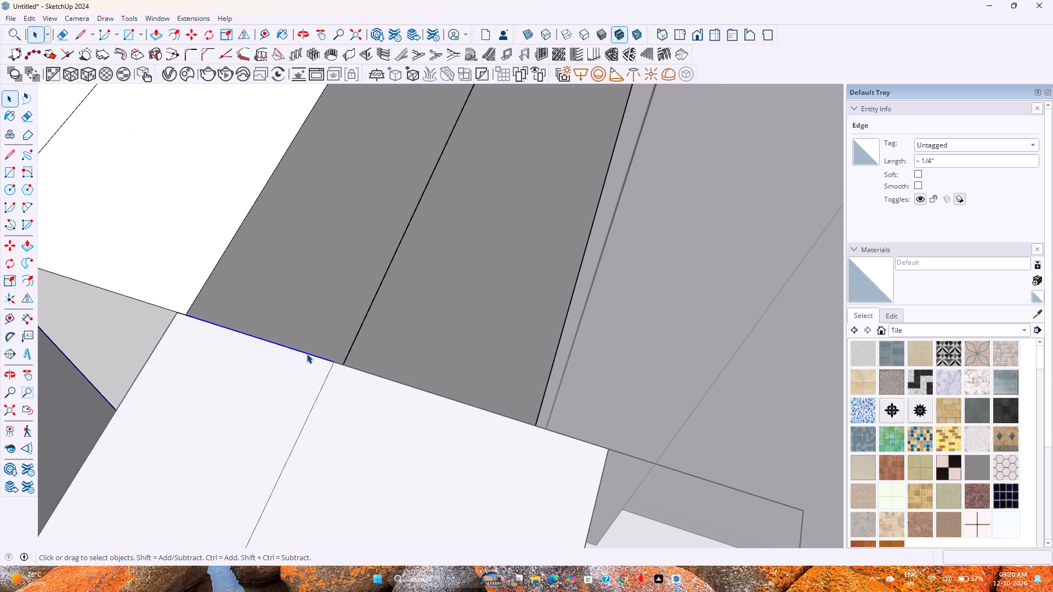
key("Delete")
left_click(83, 30)
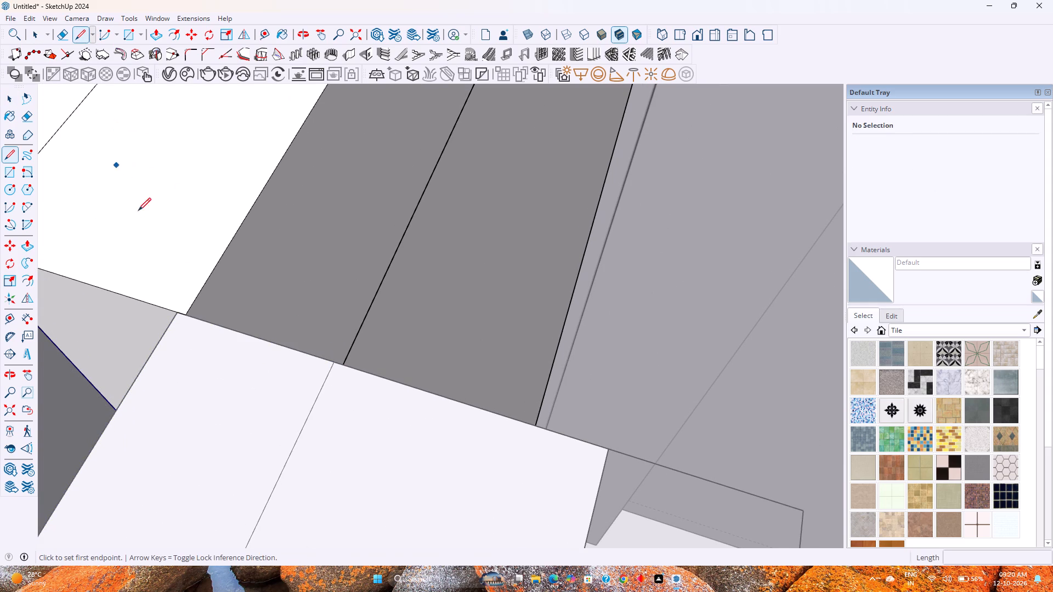
left_click(183, 313)
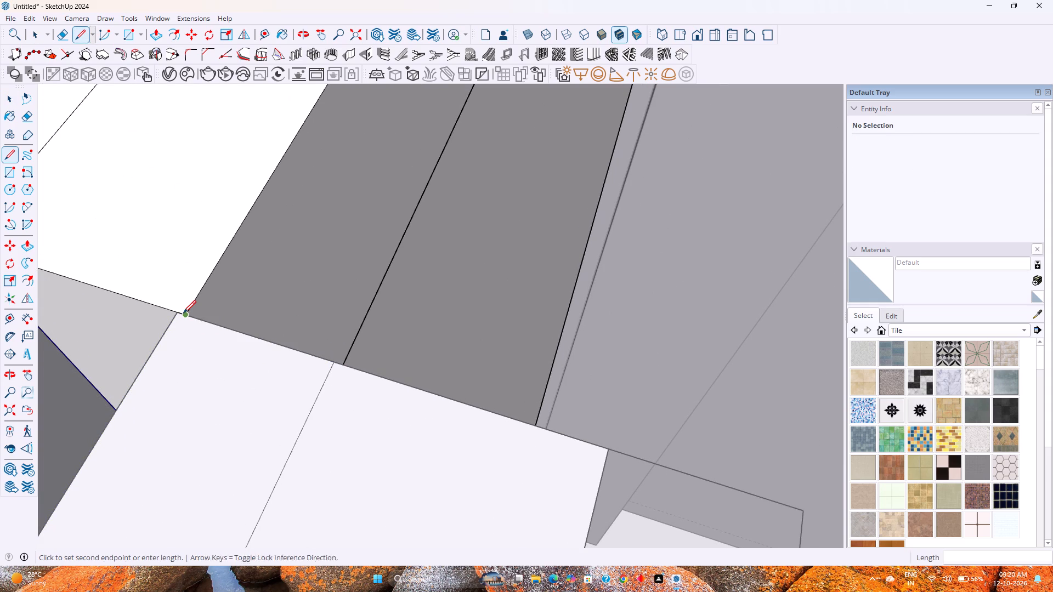
left_click(343, 365)
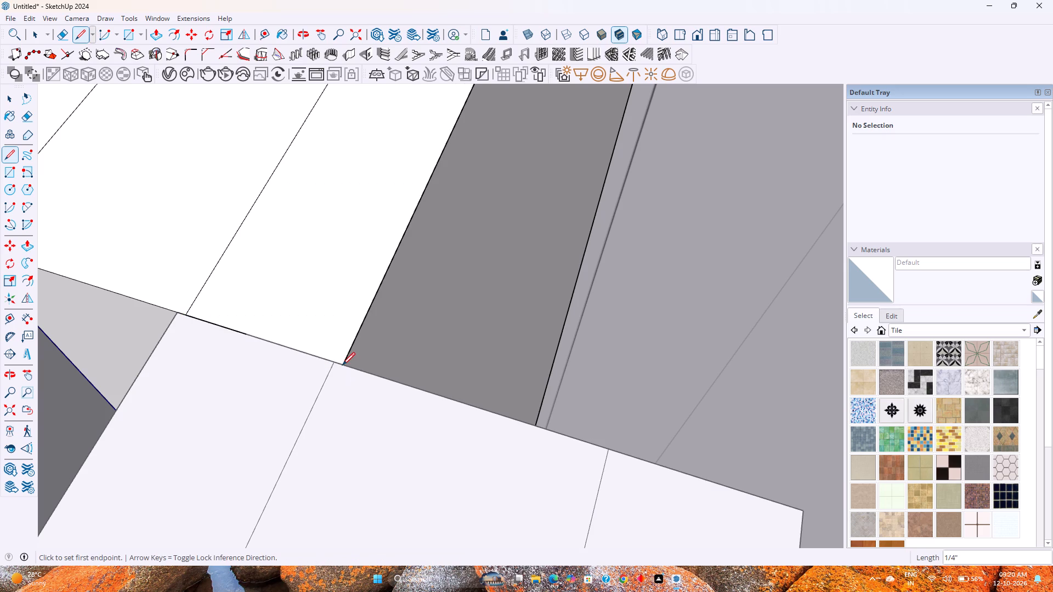
key("space")
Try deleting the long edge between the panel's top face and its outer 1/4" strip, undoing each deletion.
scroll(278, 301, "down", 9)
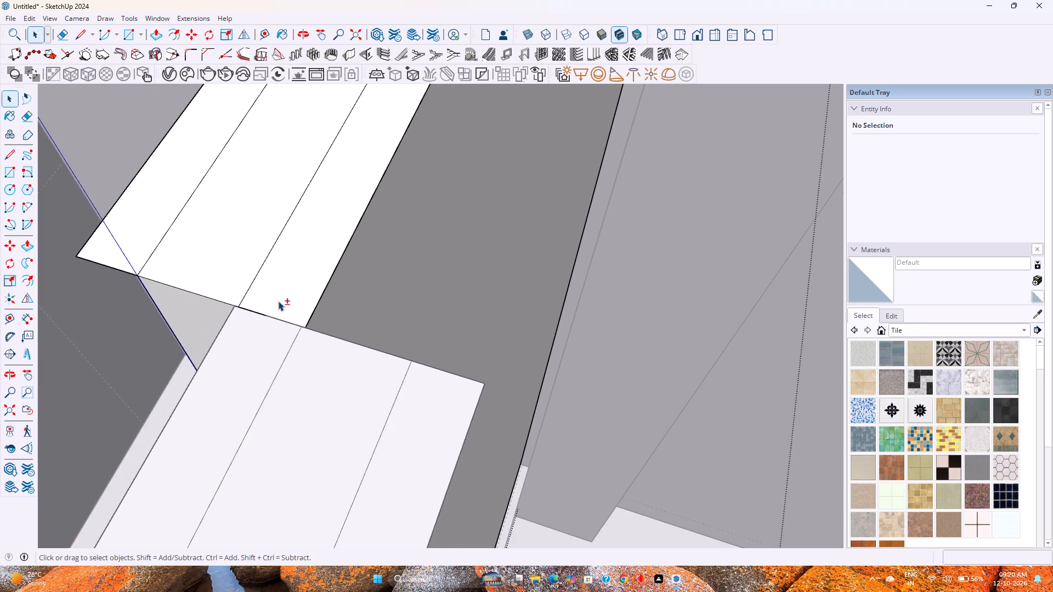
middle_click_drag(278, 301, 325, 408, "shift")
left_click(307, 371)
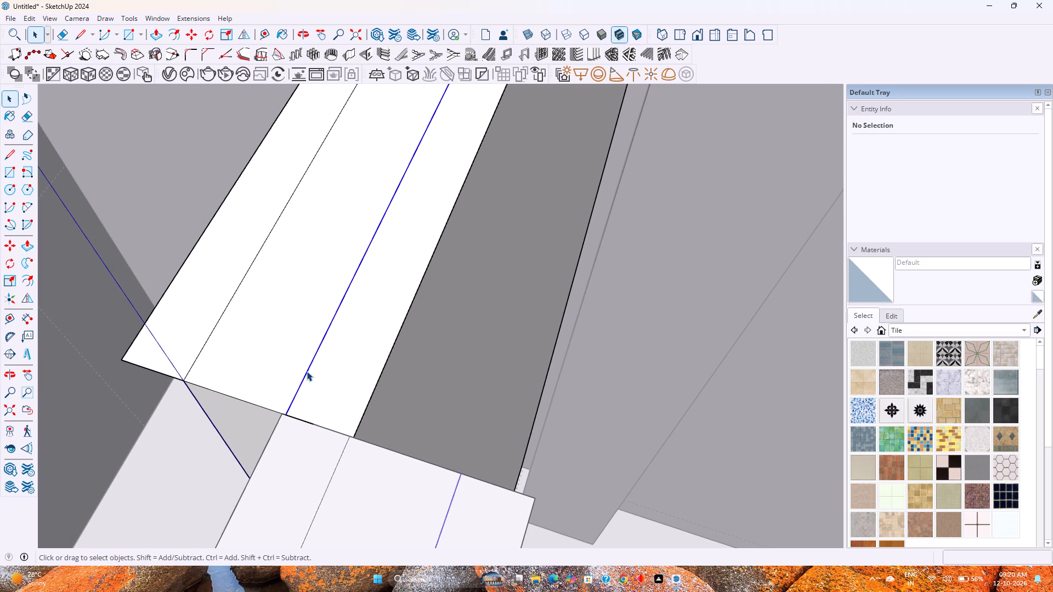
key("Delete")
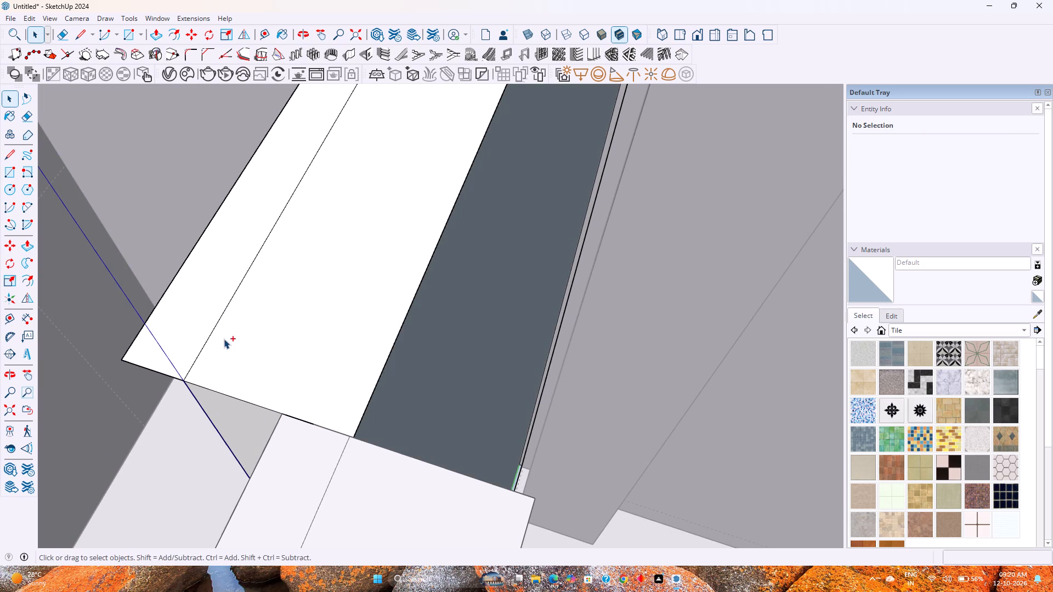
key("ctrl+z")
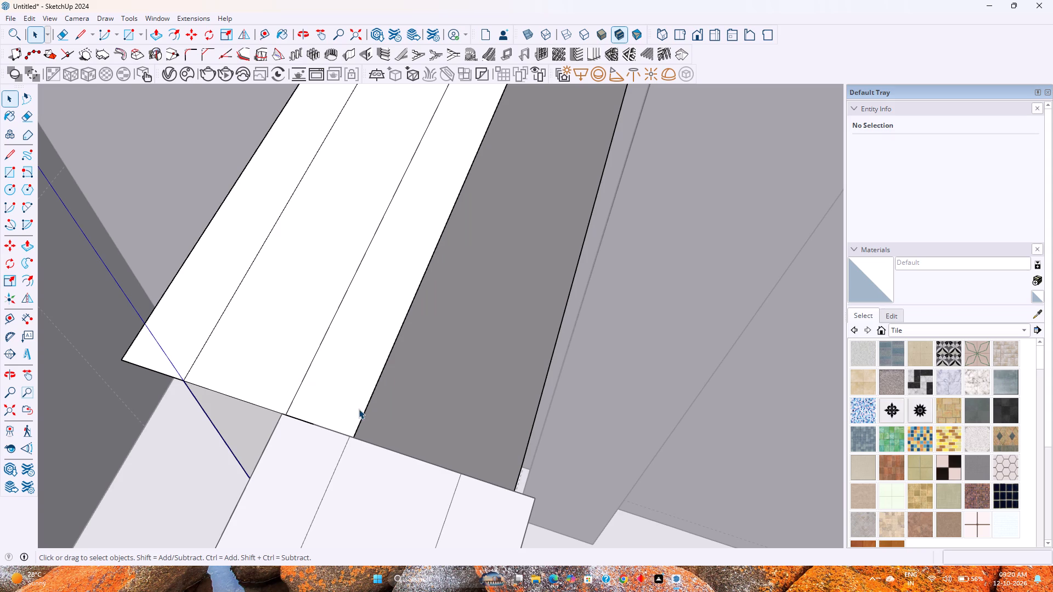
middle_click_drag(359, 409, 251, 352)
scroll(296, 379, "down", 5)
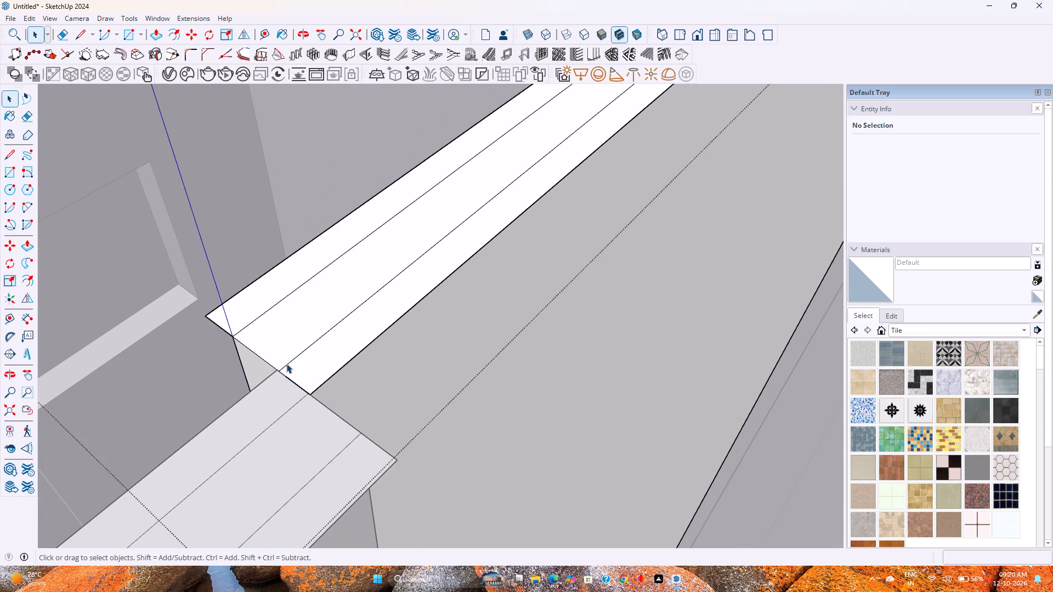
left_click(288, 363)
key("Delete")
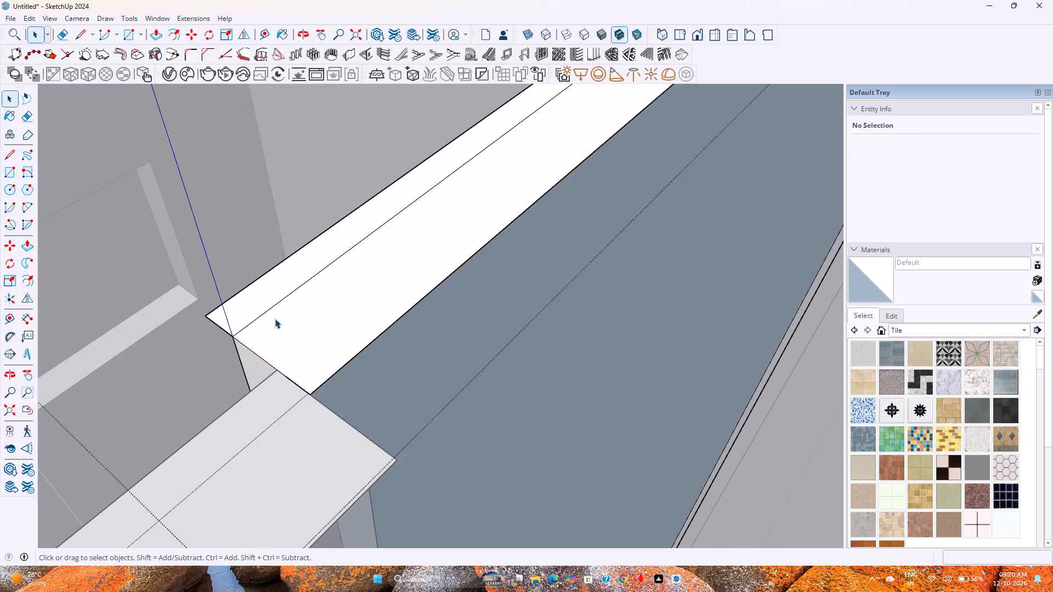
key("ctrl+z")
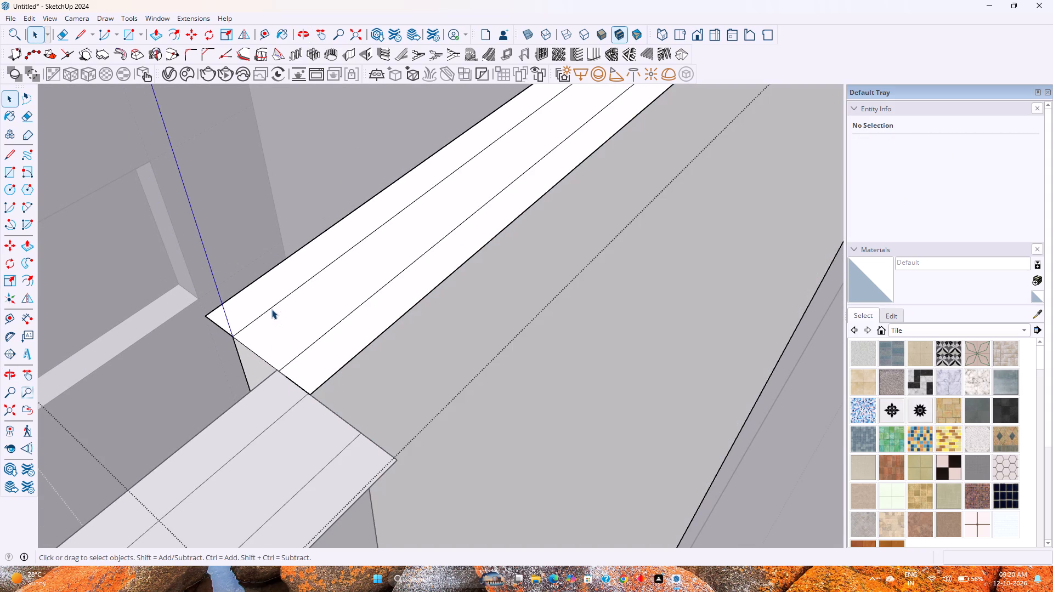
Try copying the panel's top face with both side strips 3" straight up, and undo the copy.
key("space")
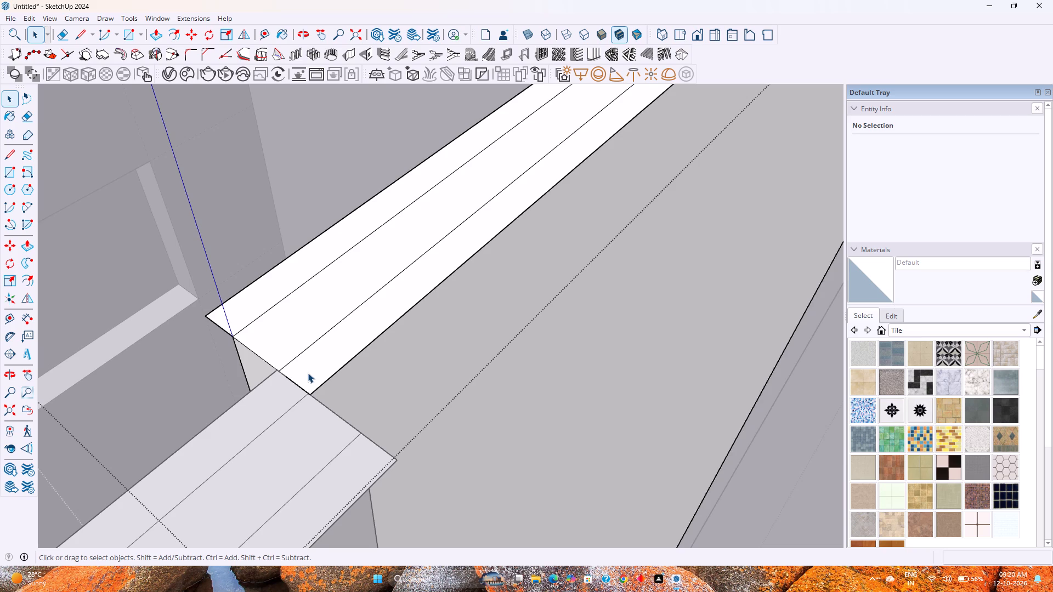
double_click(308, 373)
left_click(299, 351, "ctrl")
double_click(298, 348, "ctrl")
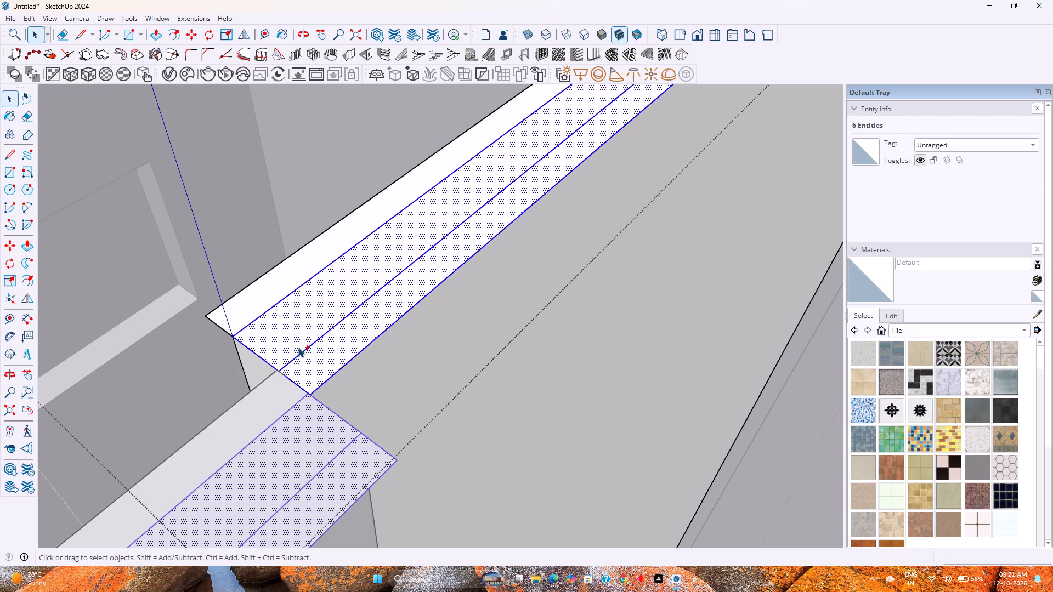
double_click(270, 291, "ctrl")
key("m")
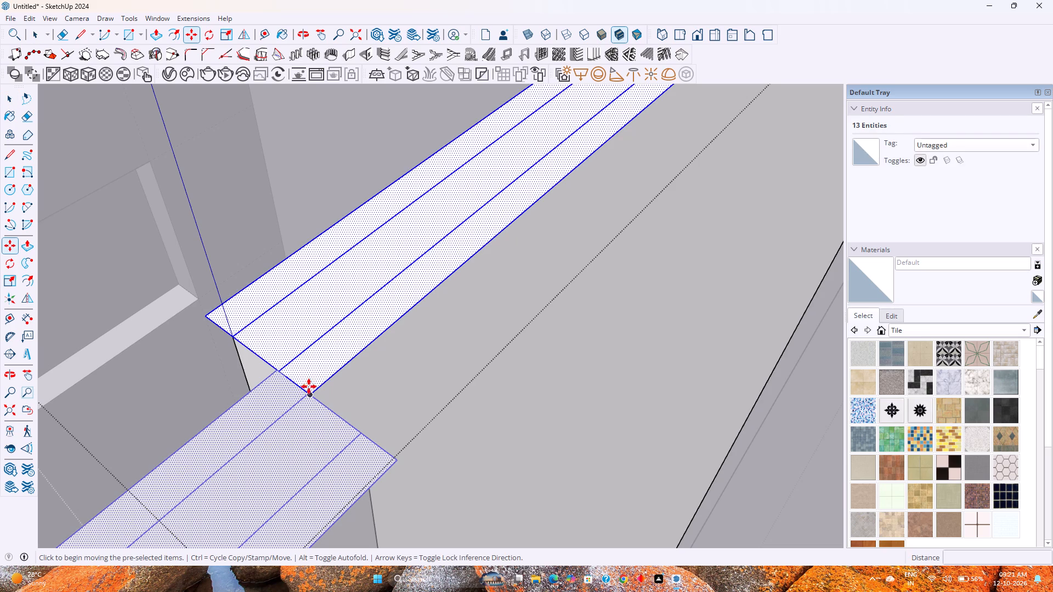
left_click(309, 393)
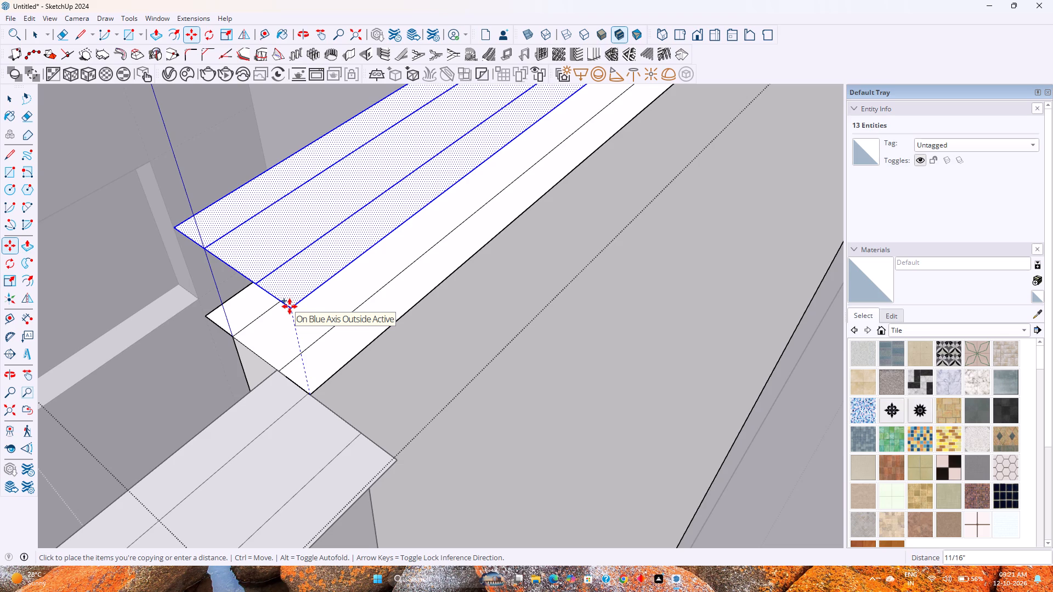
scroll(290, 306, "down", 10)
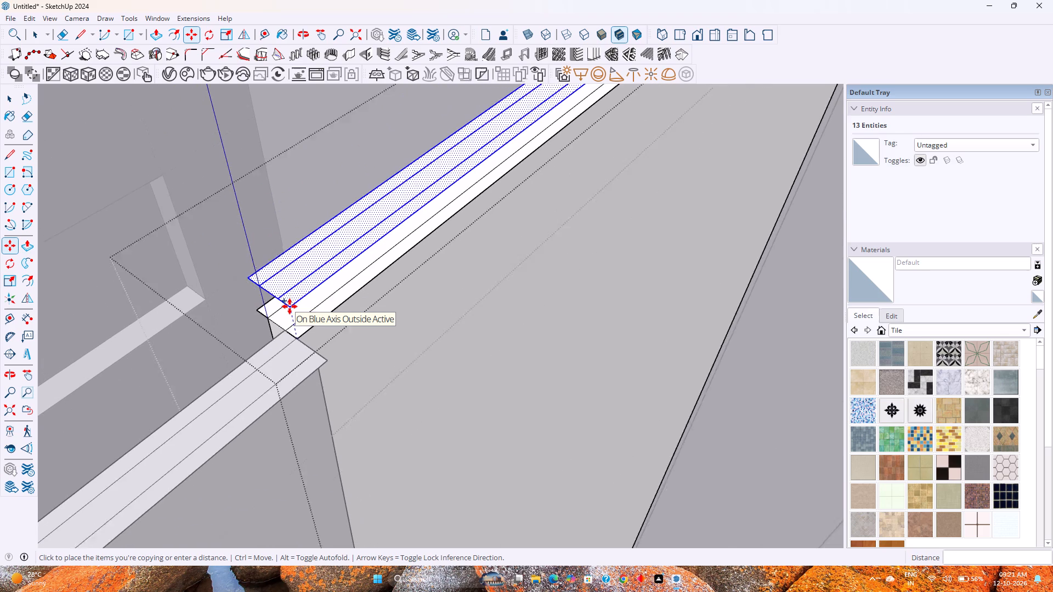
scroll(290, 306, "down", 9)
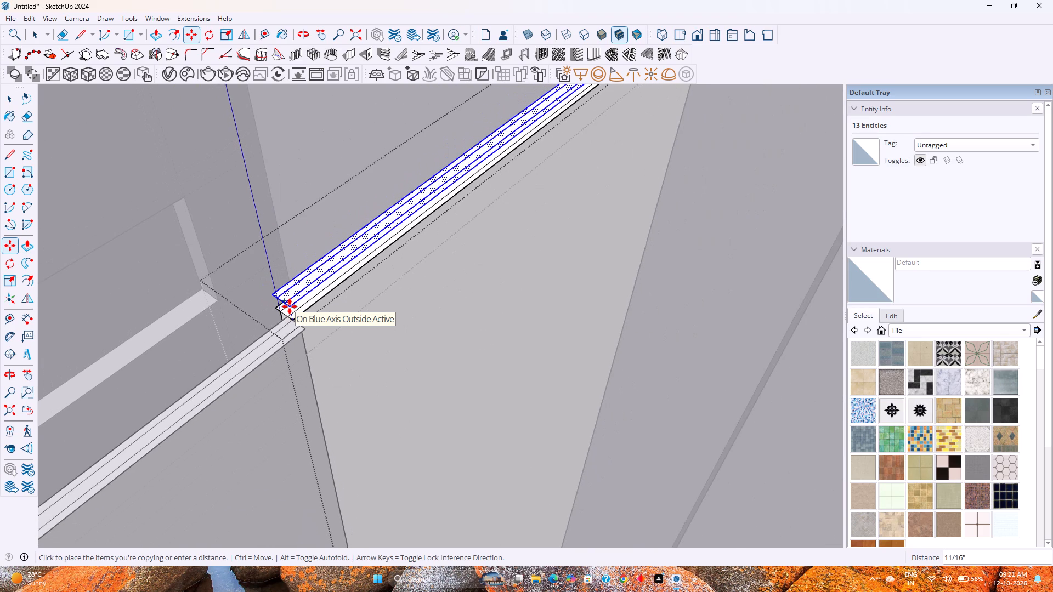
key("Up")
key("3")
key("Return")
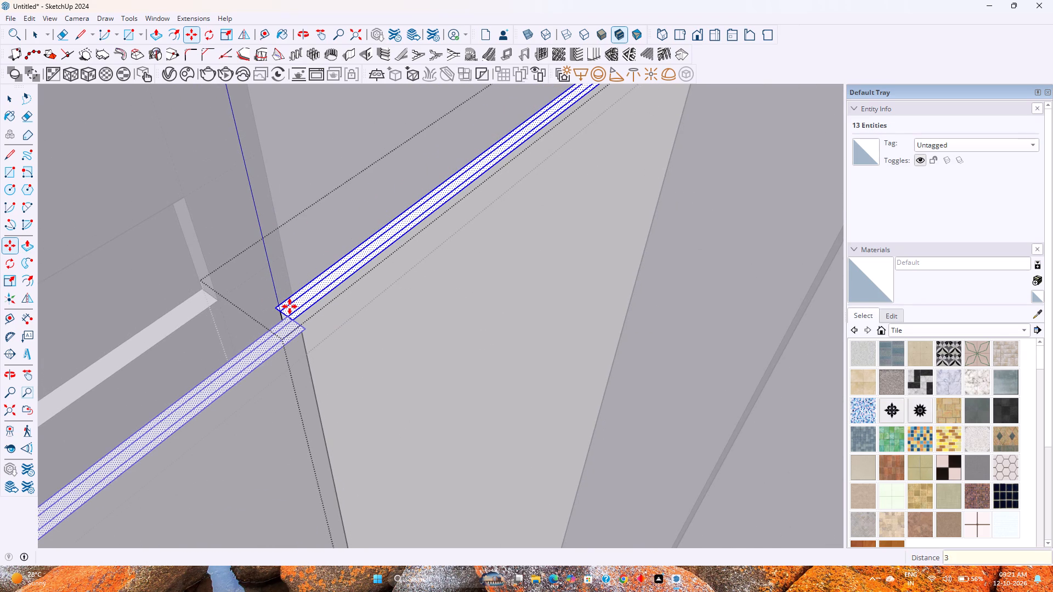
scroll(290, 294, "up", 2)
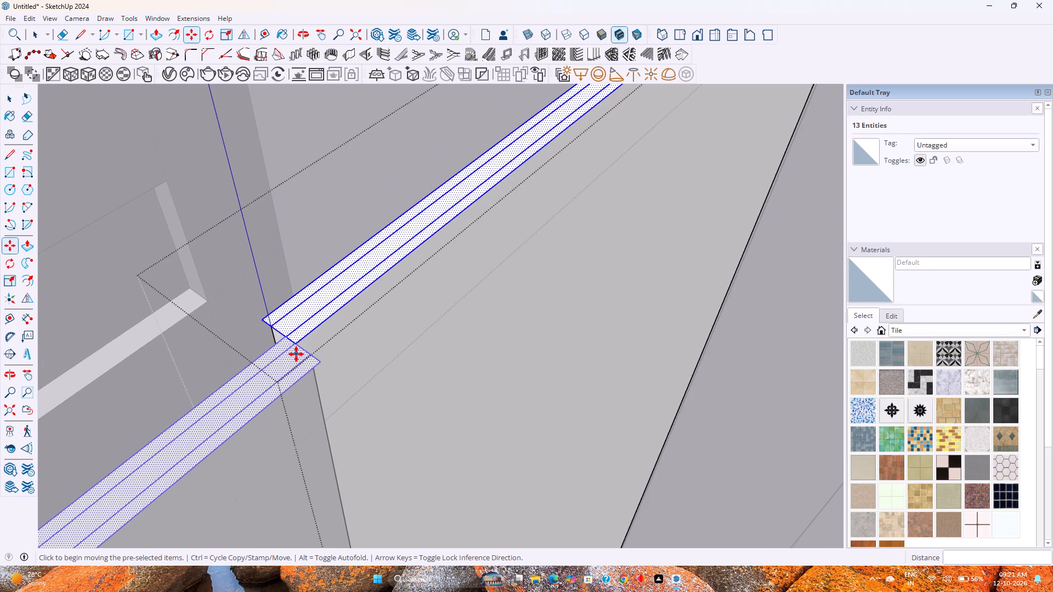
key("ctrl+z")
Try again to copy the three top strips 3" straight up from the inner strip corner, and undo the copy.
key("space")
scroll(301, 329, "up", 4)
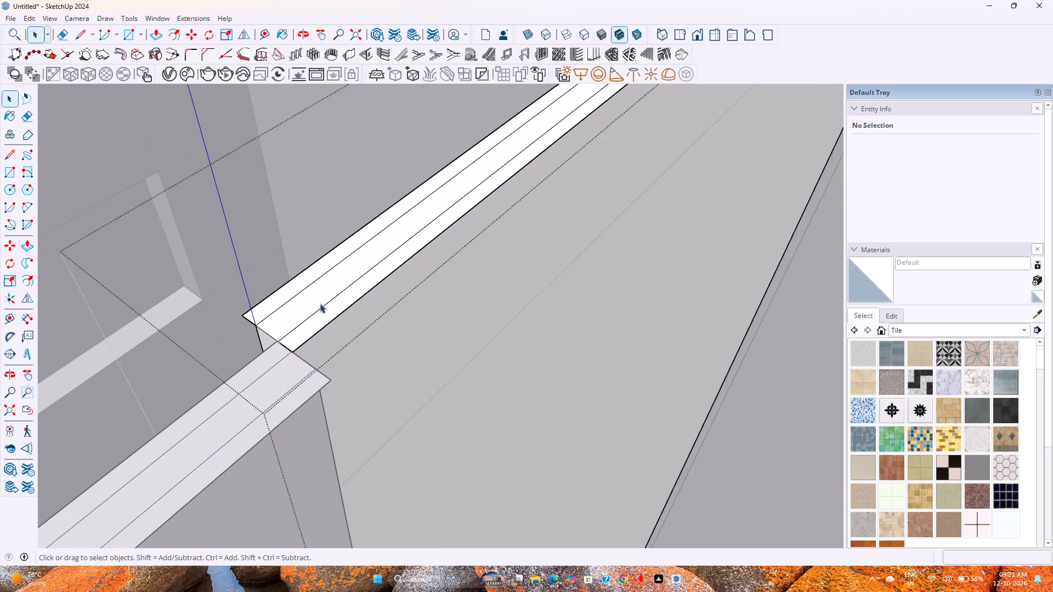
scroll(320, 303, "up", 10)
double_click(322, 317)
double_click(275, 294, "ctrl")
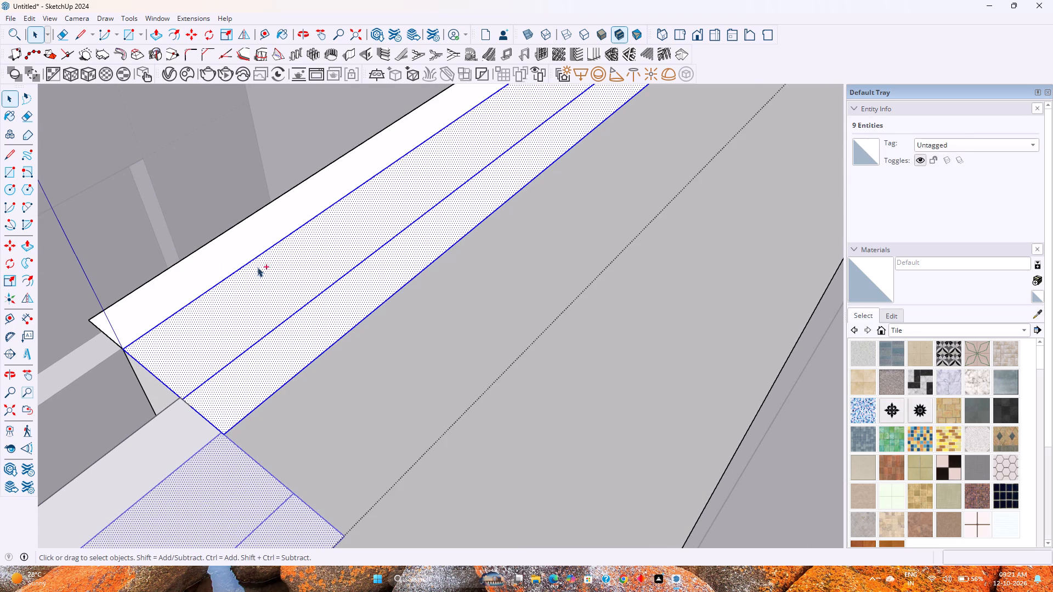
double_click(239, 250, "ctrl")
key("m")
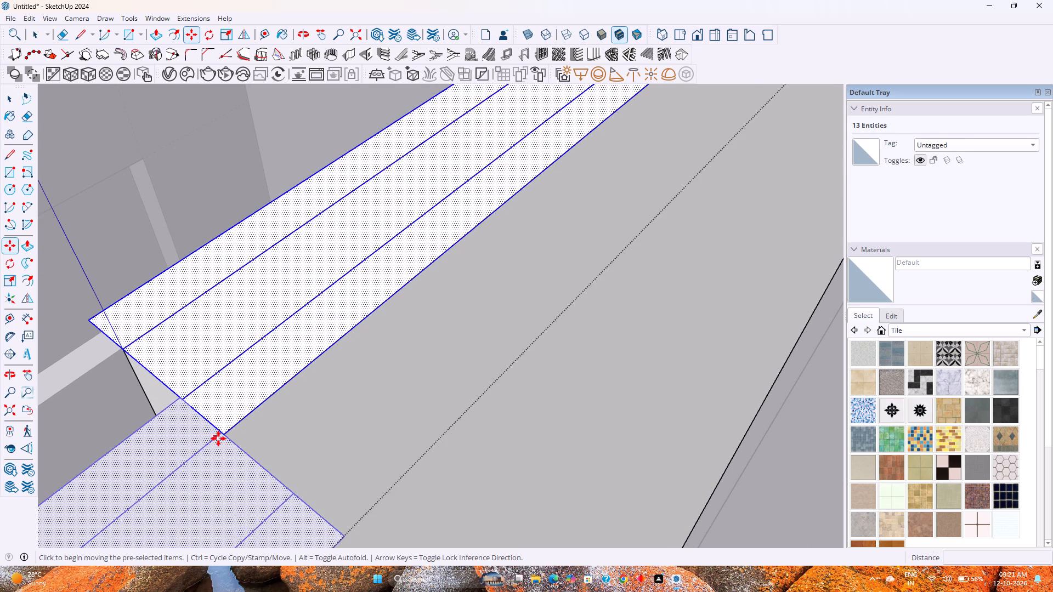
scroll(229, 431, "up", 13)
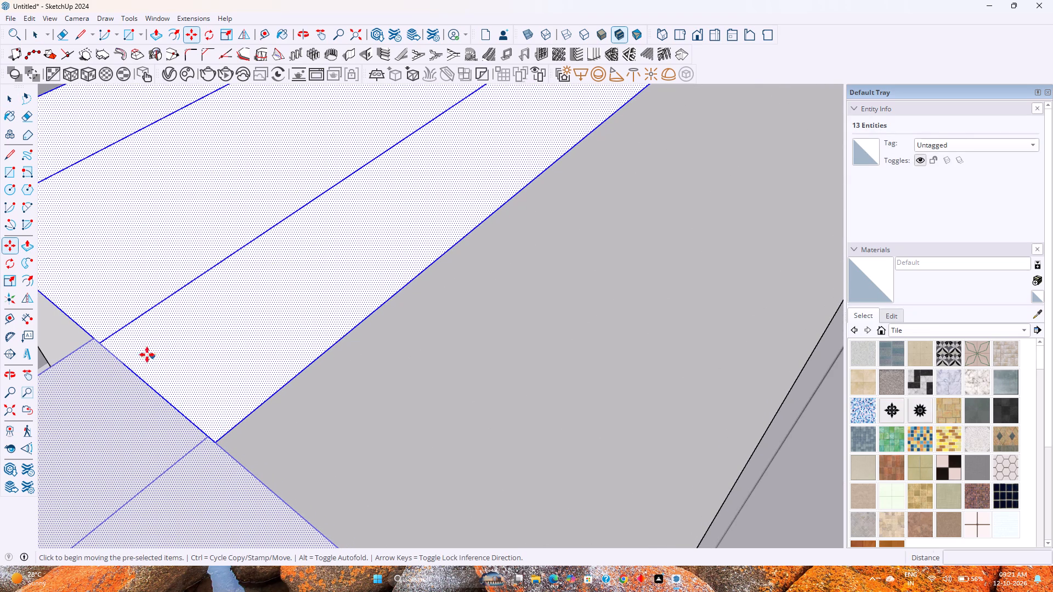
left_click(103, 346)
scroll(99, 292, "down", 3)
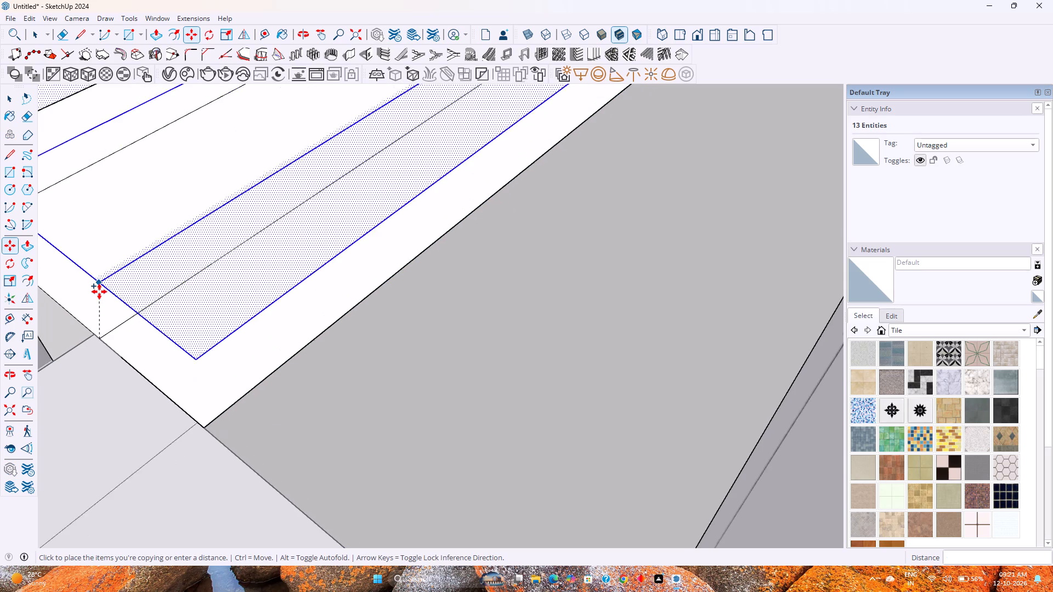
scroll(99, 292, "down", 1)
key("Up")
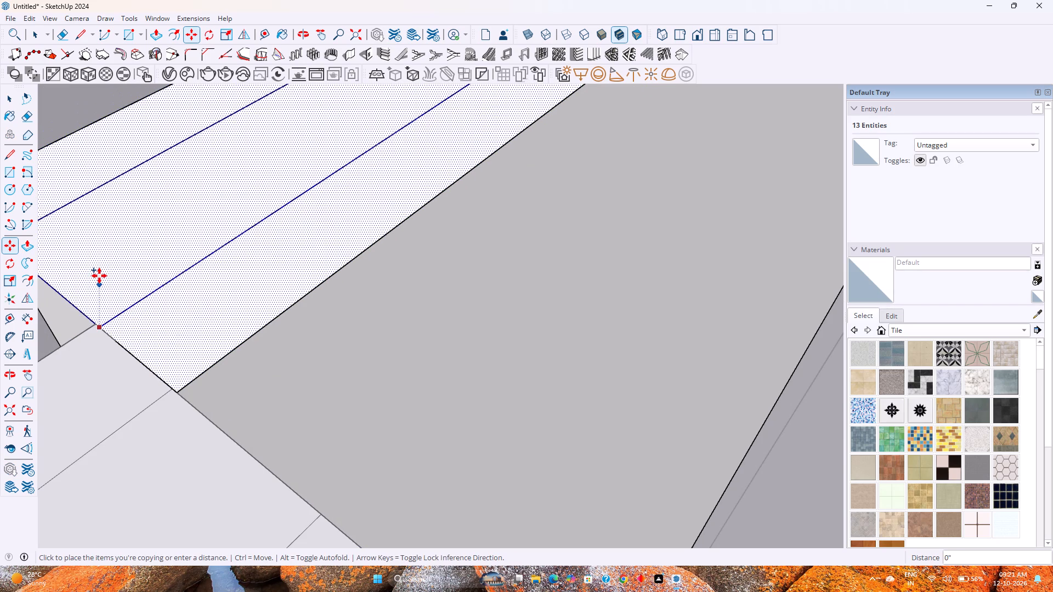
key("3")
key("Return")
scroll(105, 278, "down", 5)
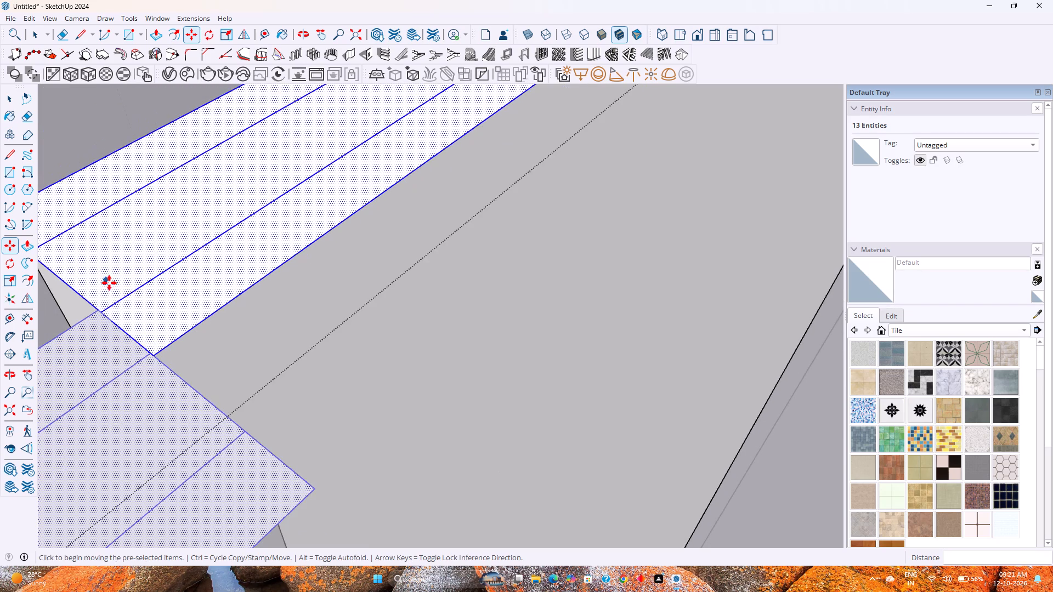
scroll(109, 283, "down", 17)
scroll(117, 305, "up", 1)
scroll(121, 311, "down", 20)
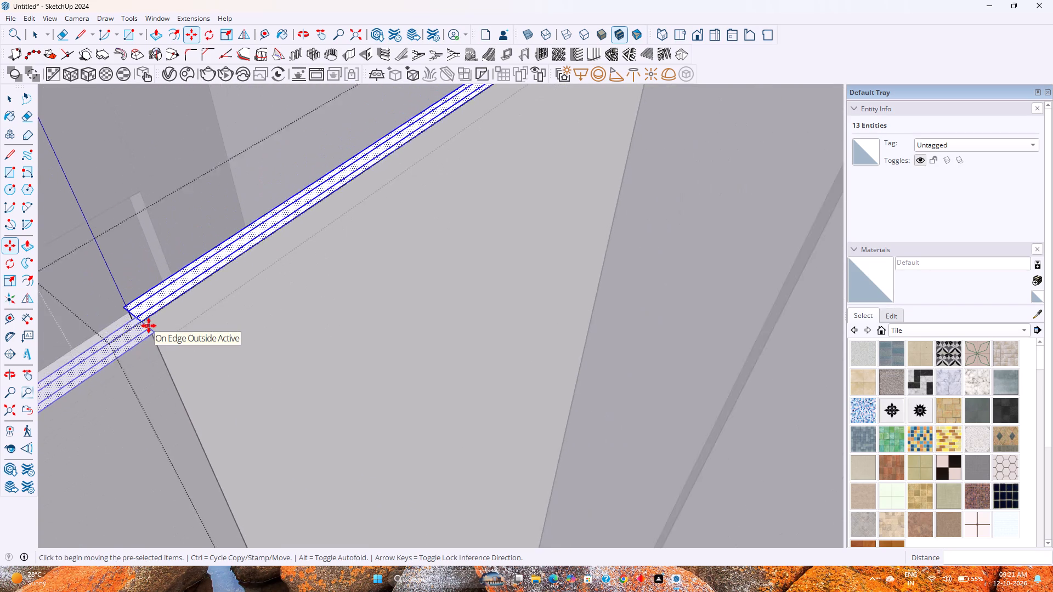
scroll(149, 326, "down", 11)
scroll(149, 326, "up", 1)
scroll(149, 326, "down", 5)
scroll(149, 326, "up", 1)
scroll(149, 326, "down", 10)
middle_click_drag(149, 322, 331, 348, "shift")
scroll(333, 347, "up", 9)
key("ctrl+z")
Copy the panel's top face and both side strips 6" straight up along the blue axis from the outer end corner.
scroll(322, 361, "up", 7)
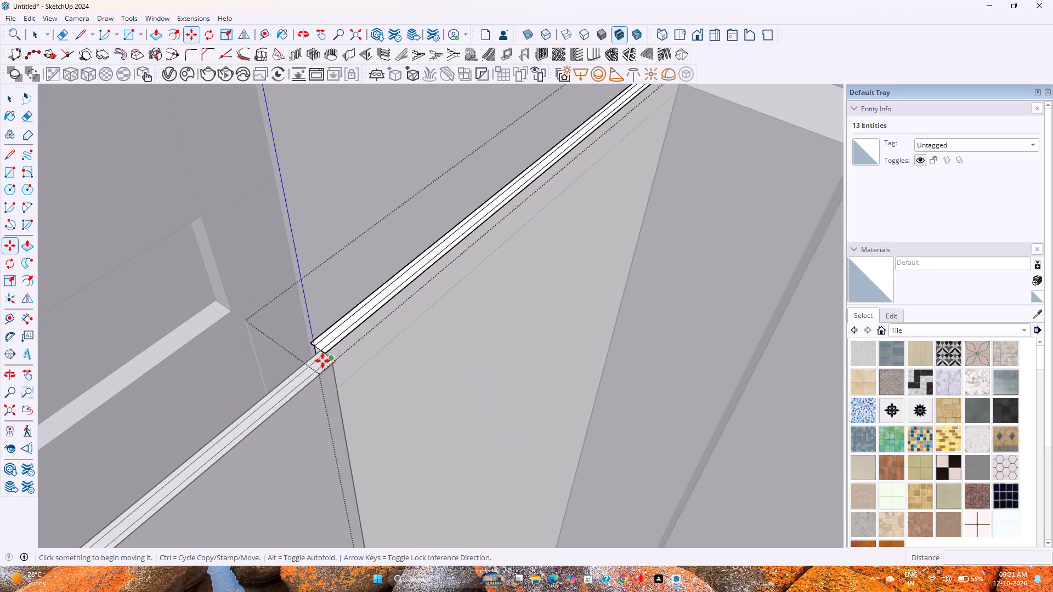
scroll(322, 361, "up", 6)
key("space")
scroll(332, 332, "up", 10)
double_click(335, 339)
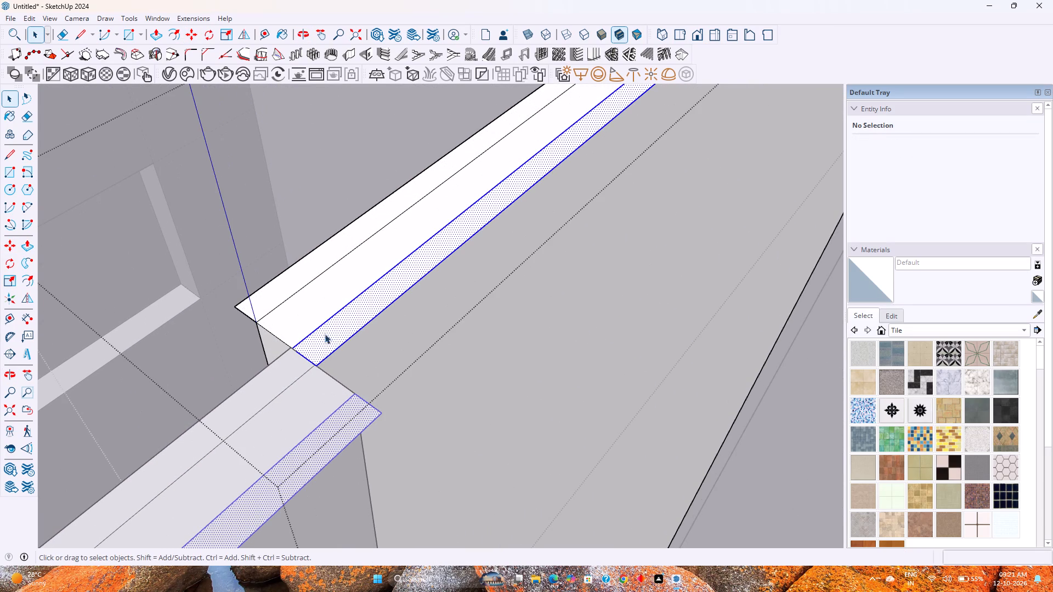
double_click(296, 309, "ctrl")
double_click(292, 291, "ctrl")
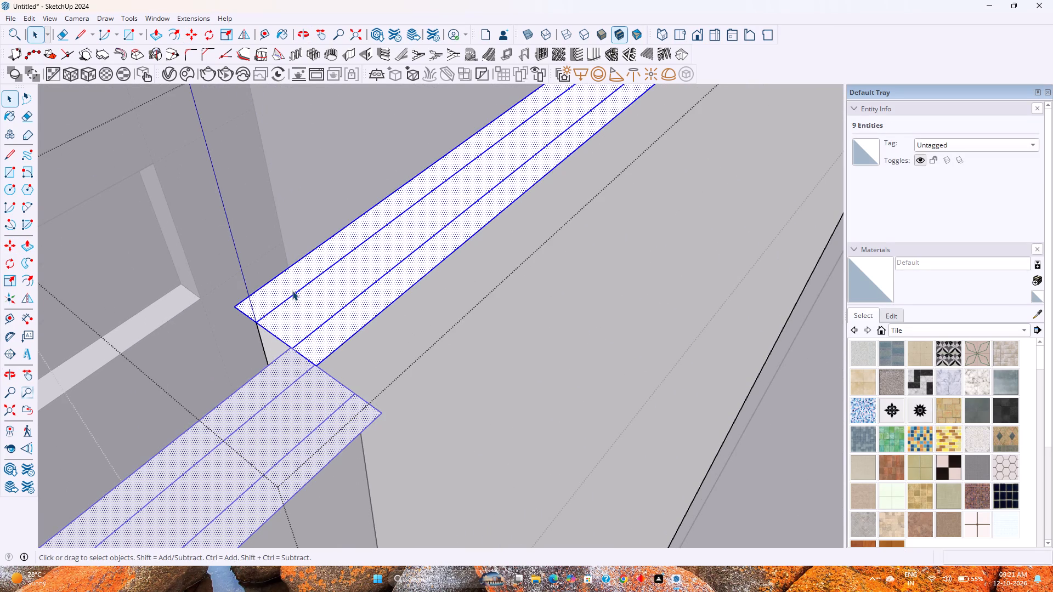
key("m")
left_click(232, 305)
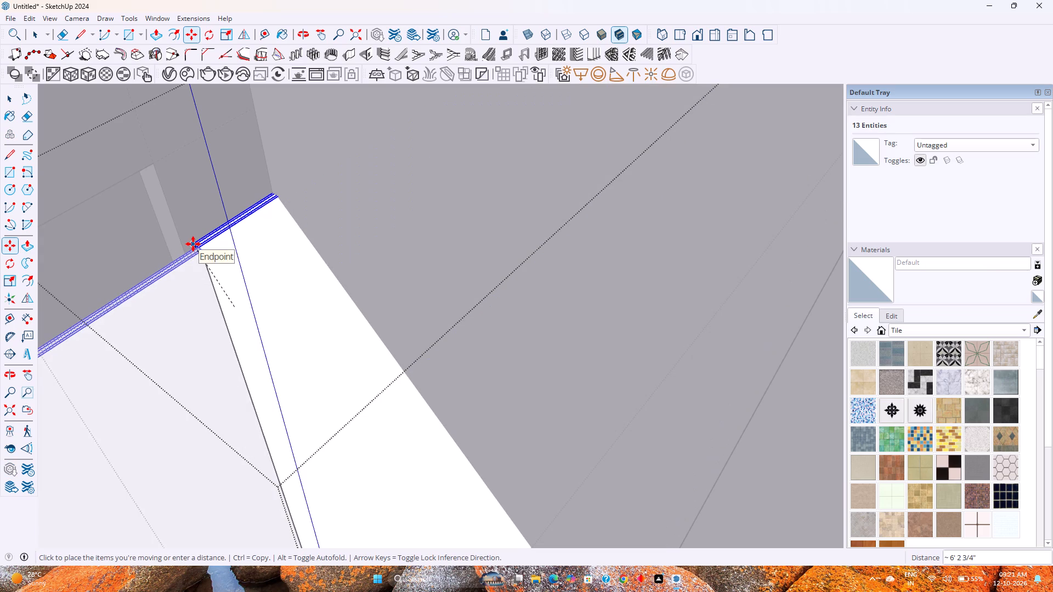
key("Up")
scroll(200, 242, "down", 6)
scroll(200, 242, "up", 1)
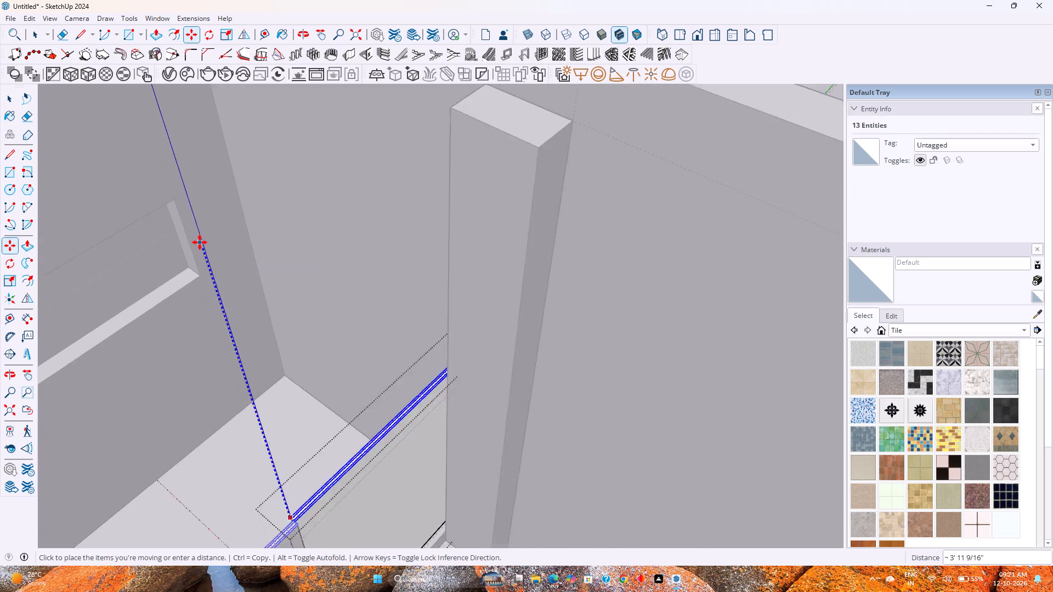
scroll(201, 242, "down", 16)
scroll(201, 242, "up", 4)
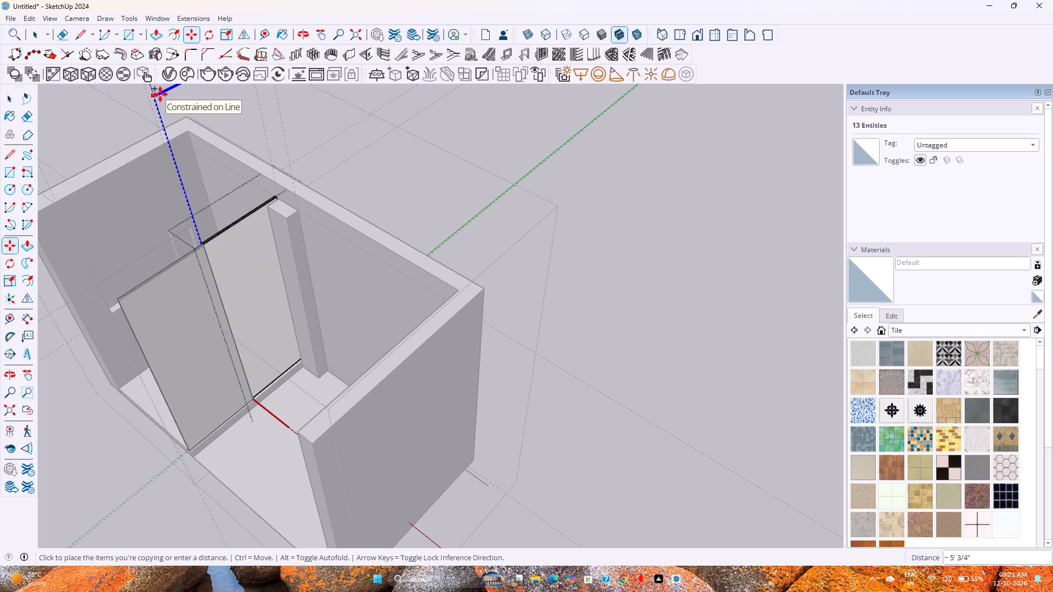
key("6")
key("Return")
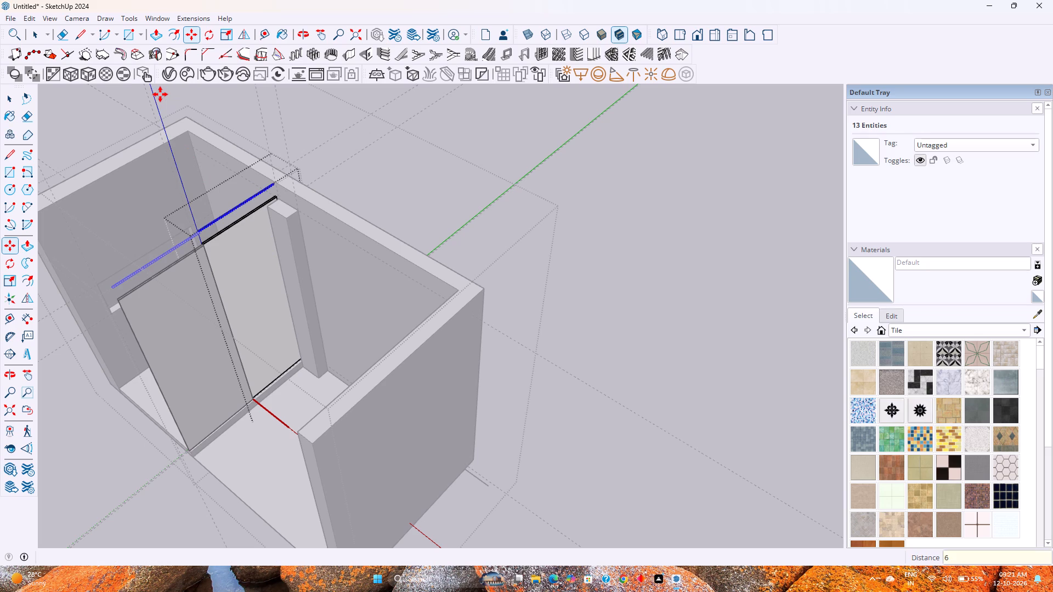
Group the three copied top strips floating above the partition panel.
key("space")
scroll(187, 209, "up", 4)
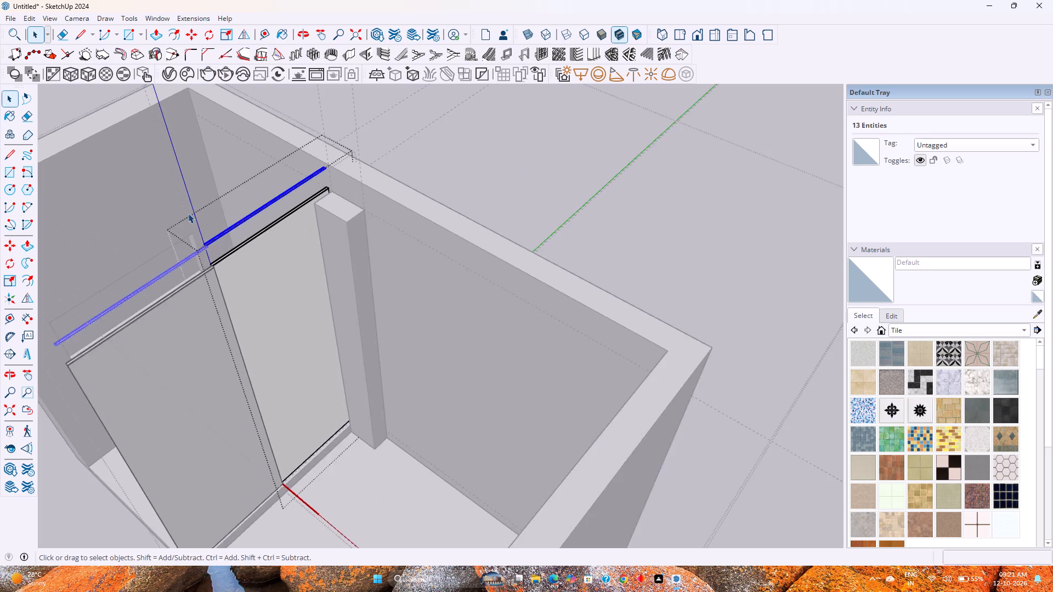
scroll(188, 213, "up", 15)
scroll(240, 361, "down", 6)
scroll(262, 386, "up", 2)
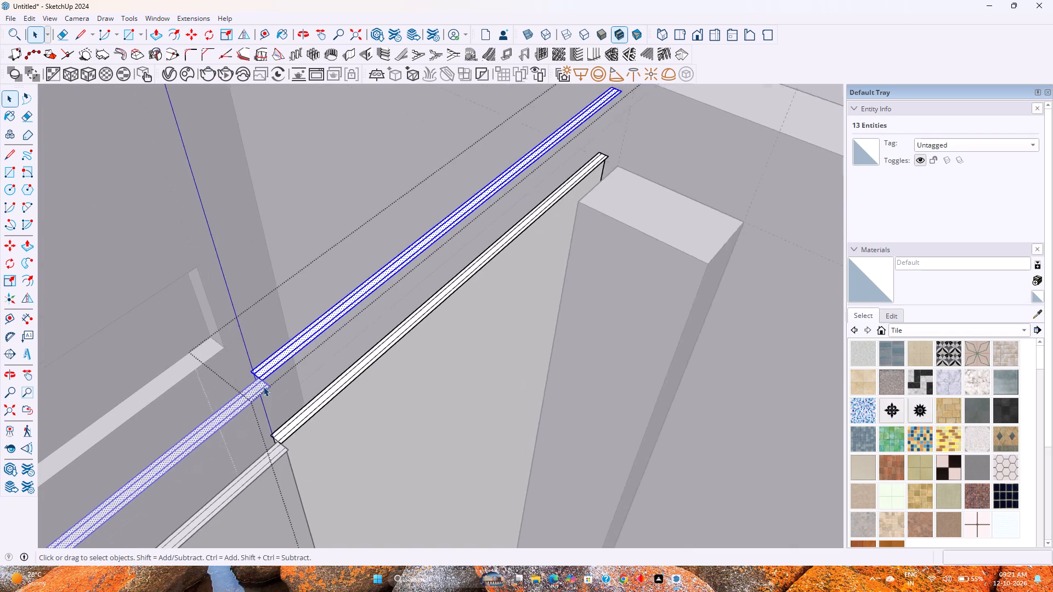
scroll(263, 386, "up", 11)
right_click(264, 351)
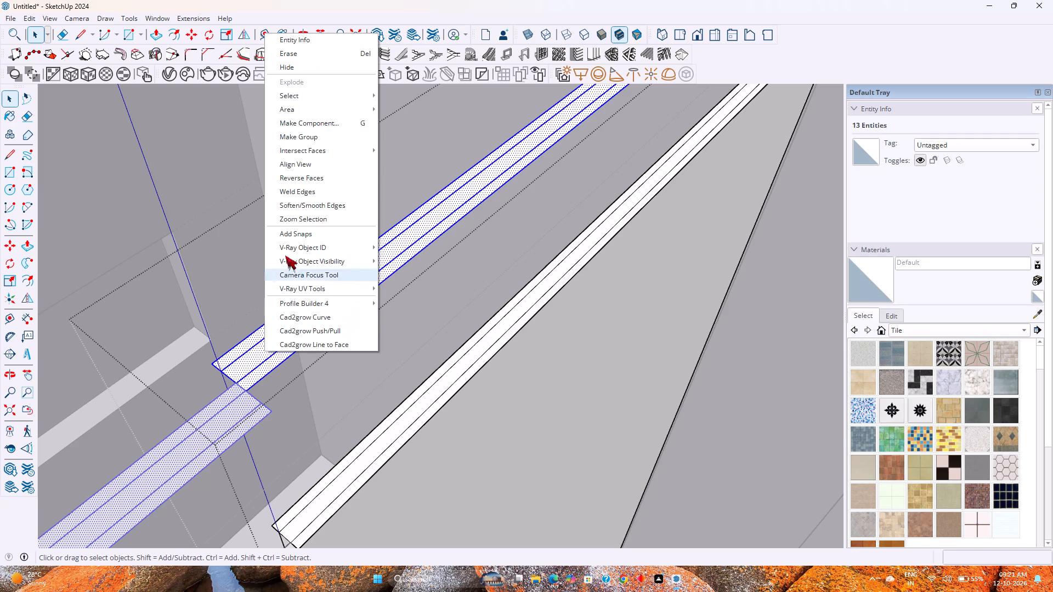
left_click(293, 138)
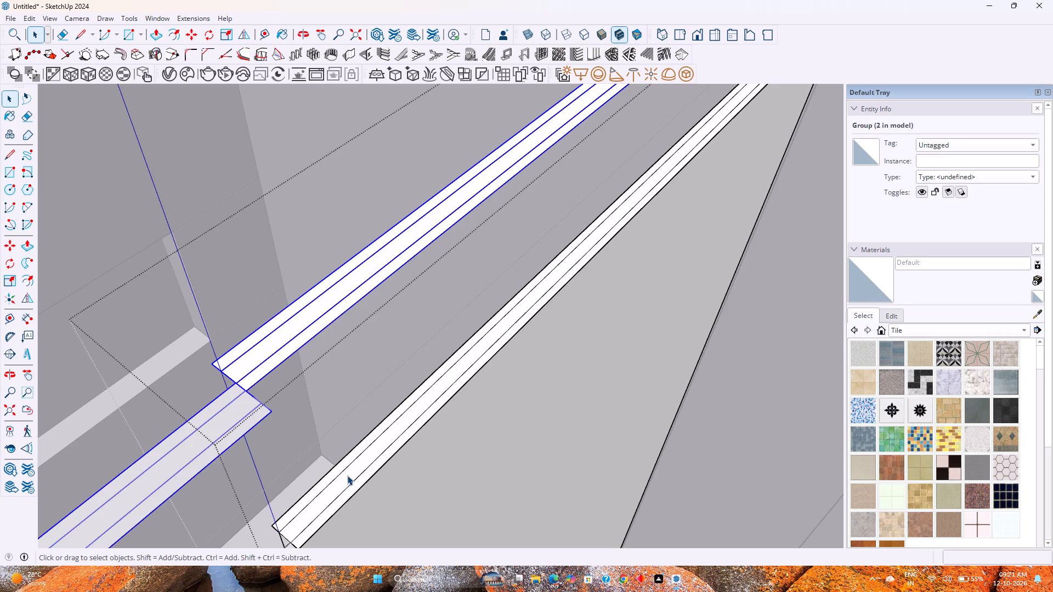
Delete the two outer long edges of the 1/4" side strips along the original panel's top.
double_click(347, 475)
scroll(347, 475, "up", 8)
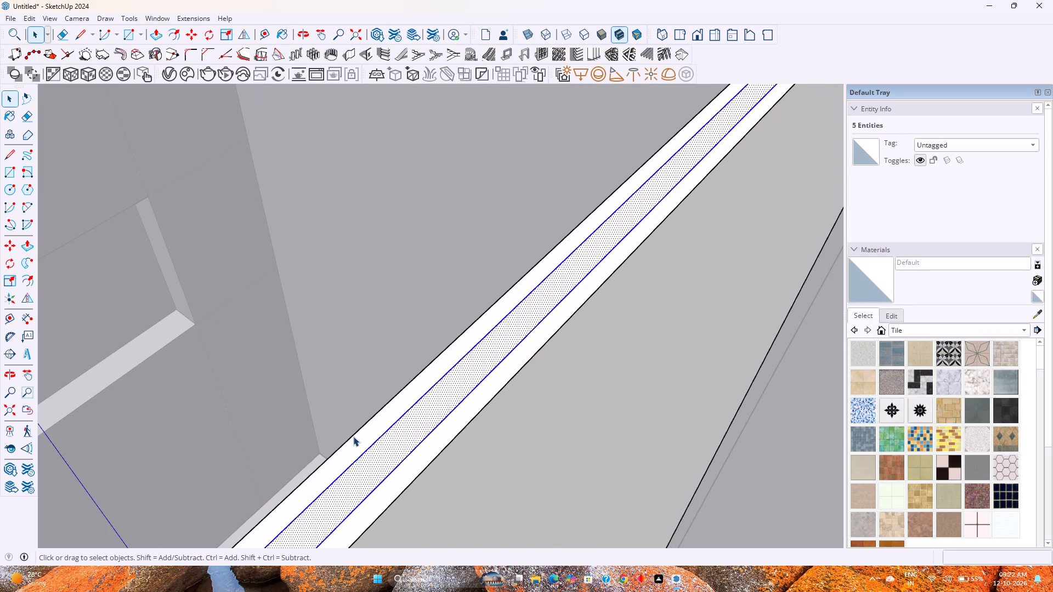
left_click(353, 436)
key("Delete")
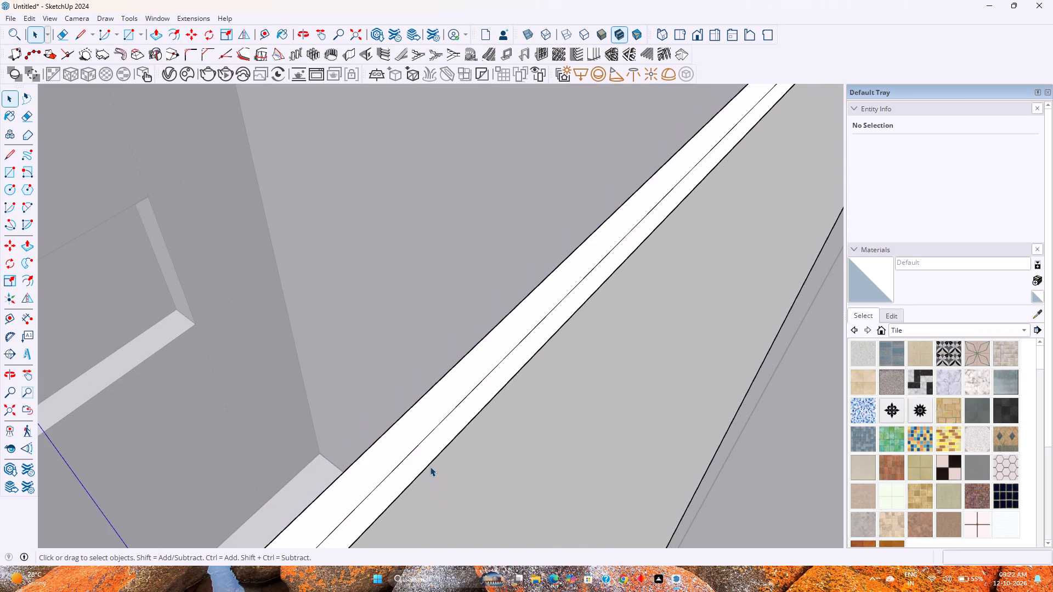
left_click(430, 465)
key("Delete")
Delete the leftover short edge stubs beside the panel's top face at the end where the two panels meet.
scroll(429, 462, "down", 11)
middle_click_drag(384, 483, 359, 399, "shift")
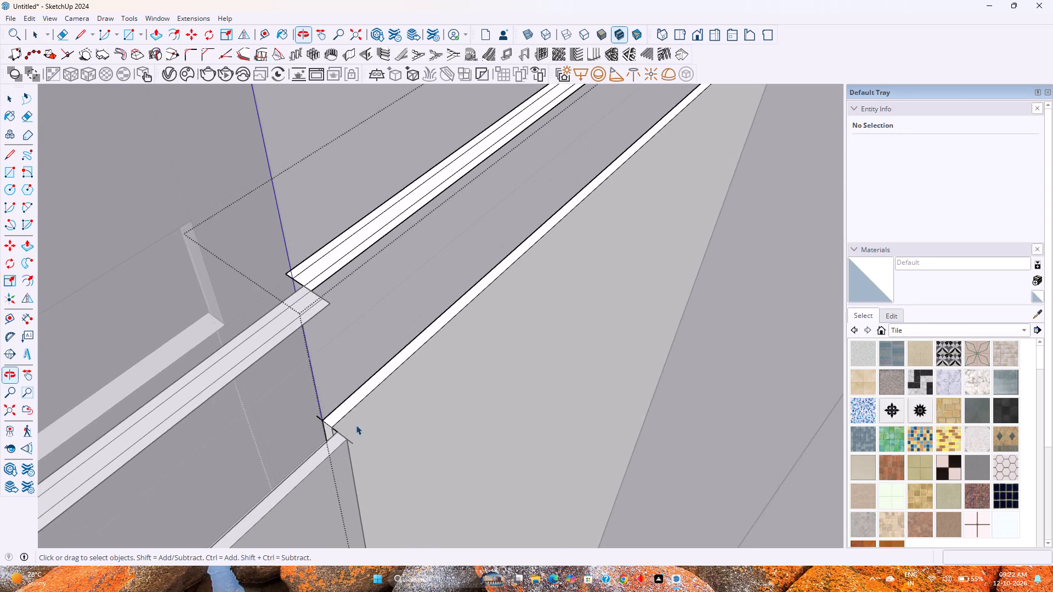
scroll(355, 443, "up", 13)
left_click(308, 416)
left_click(309, 413)
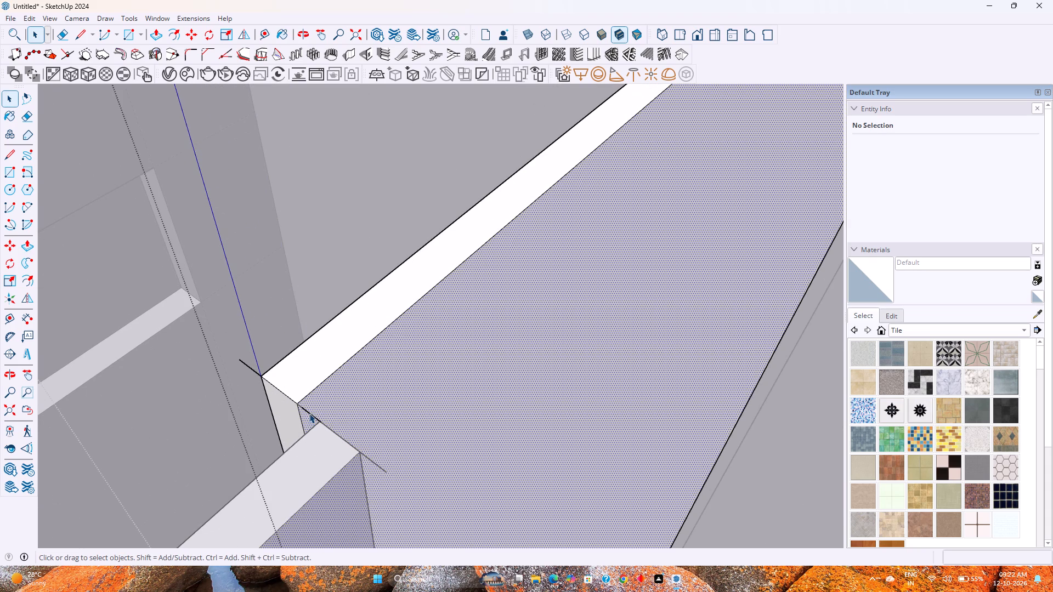
key("Delete")
scroll(305, 415, "up", 6)
middle_click_drag(301, 415, 321, 428)
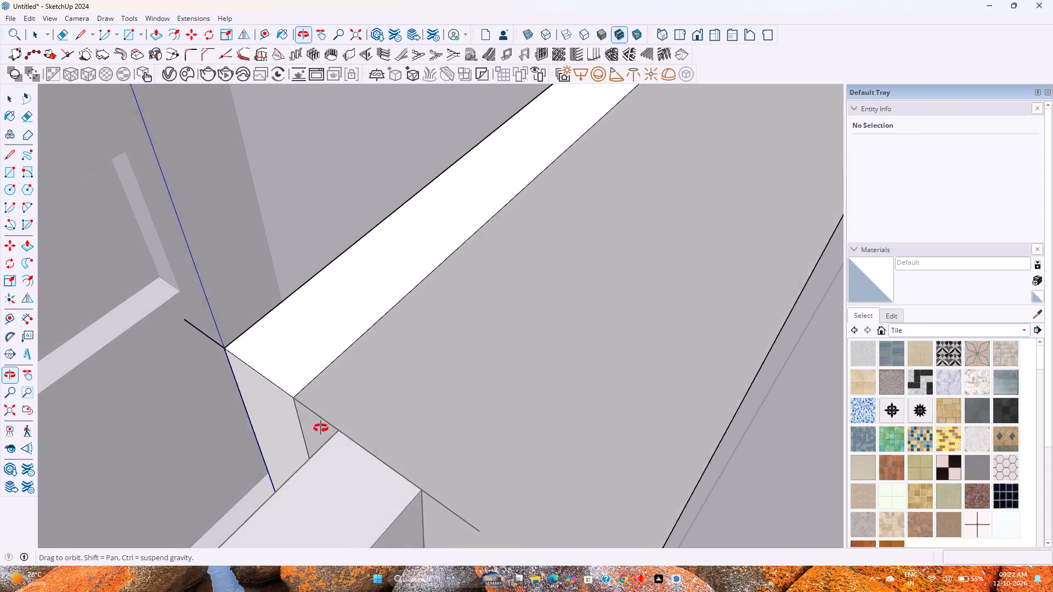
middle_click_drag(321, 428, 449, 366)
left_click(215, 418)
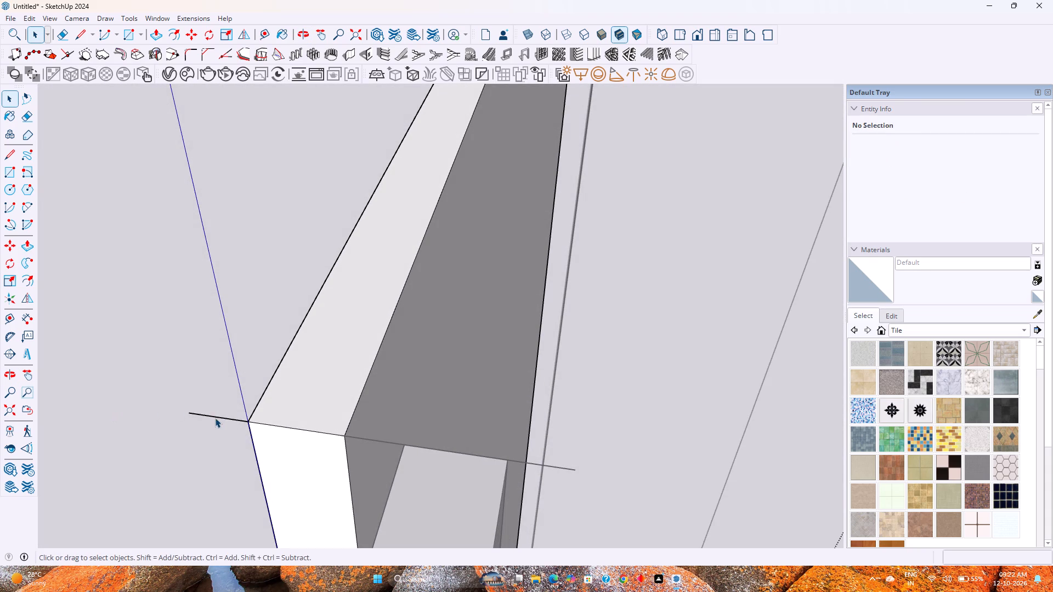
key("Delete")
left_click(554, 465)
scroll(451, 463, "down", 3)
scroll(451, 463, "up", 1)
scroll(451, 463, "down", 1)
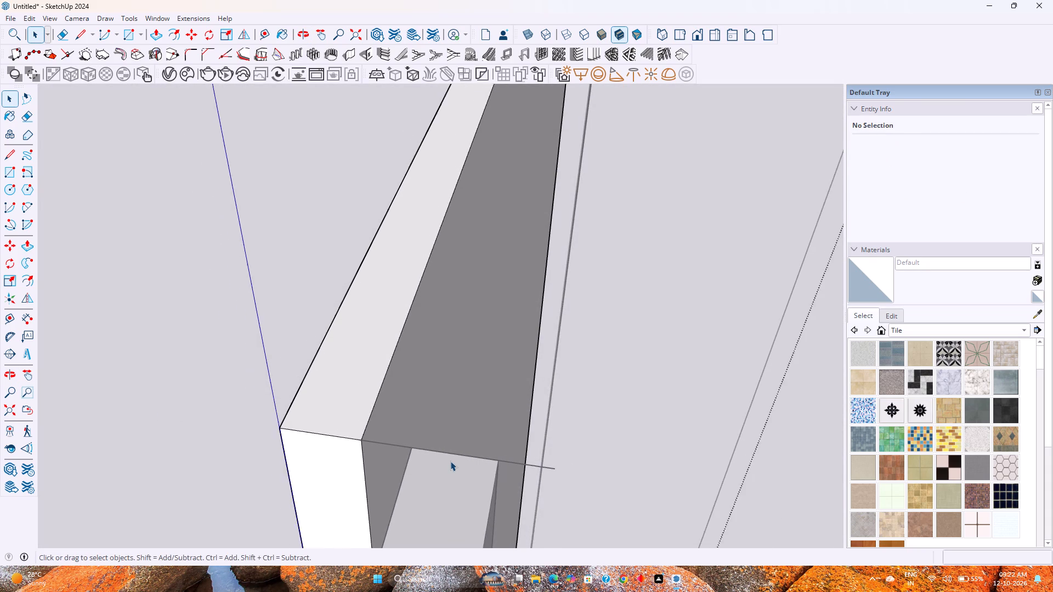
scroll(450, 461, "up", 1)
scroll(450, 460, "down", 9)
Delete the two leftover short edge stubs beside the panel's top face at the end near the pillar.
middle_click_drag(469, 390, 355, 543, "shift")
middle_click(355, 543, "shift")
scroll(344, 483, "down", 12)
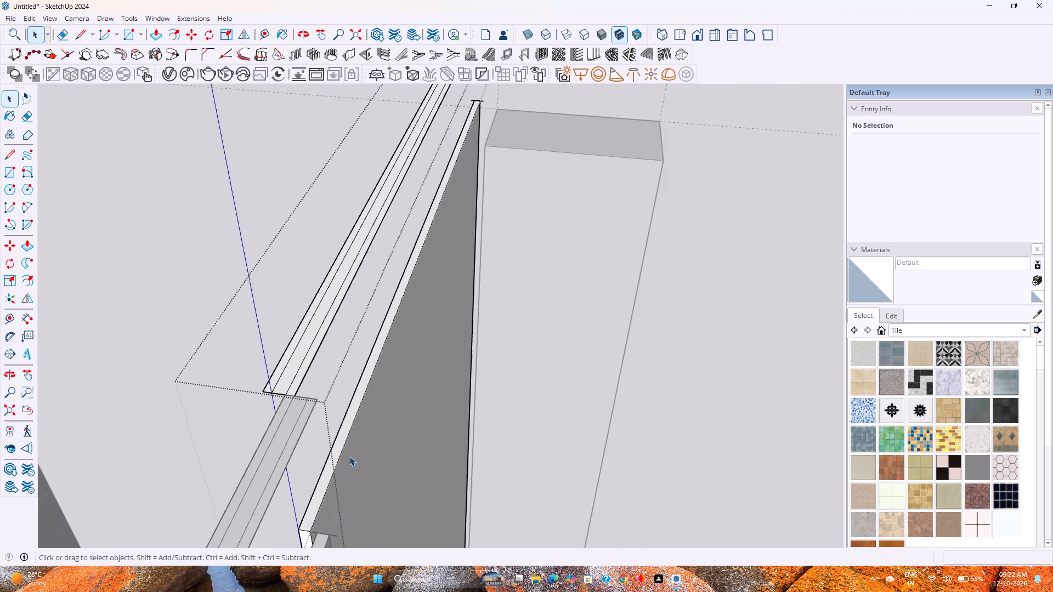
middle_click_drag(519, 99, 517, 250, "shift")
scroll(495, 242, "up", 5)
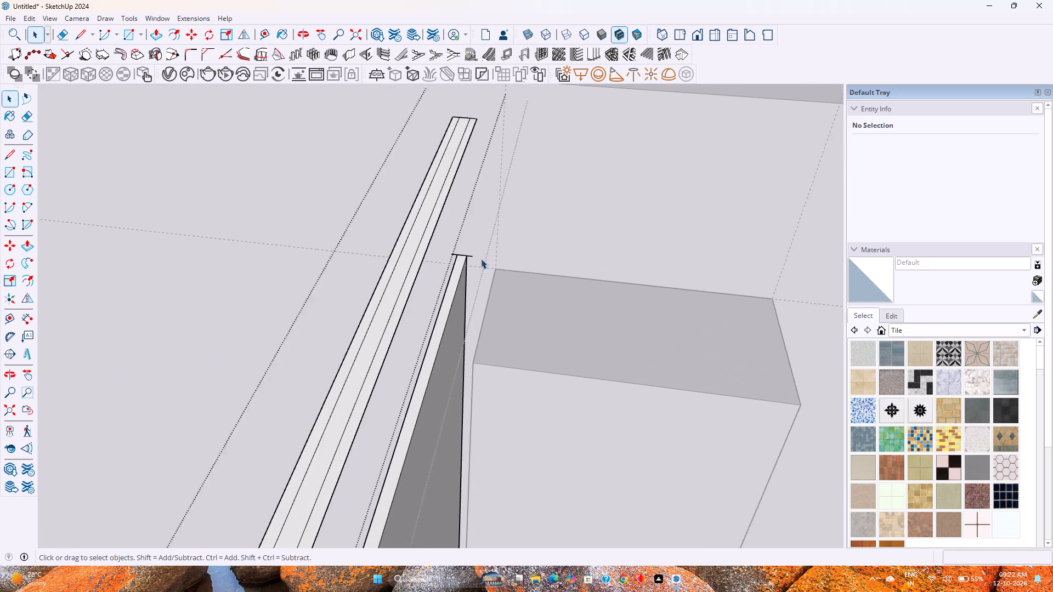
scroll(481, 259, "up", 6)
left_click(466, 255)
key("Delete")
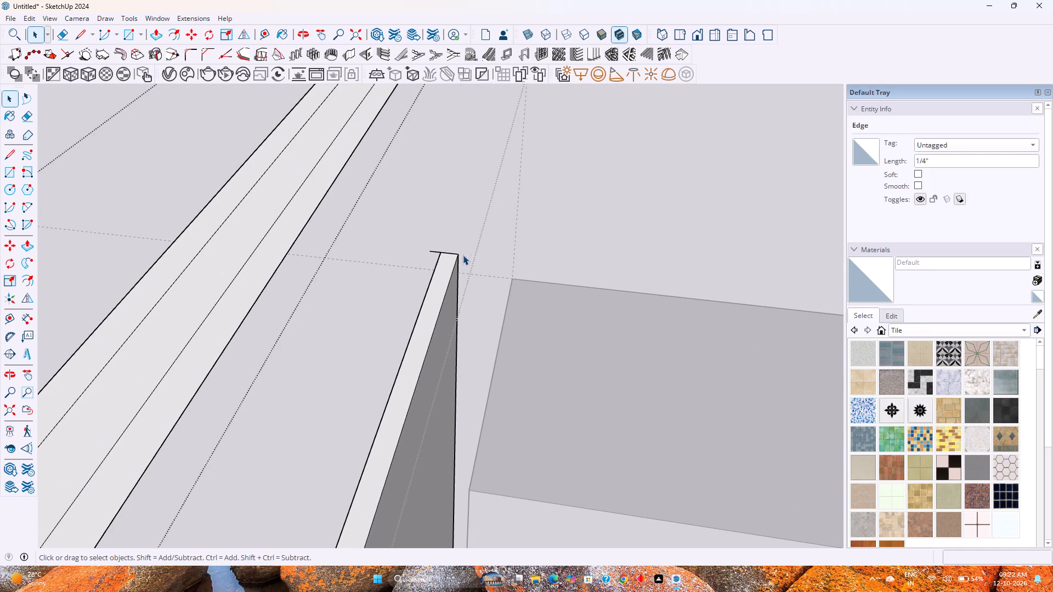
left_click(433, 251)
key("Delete")
Open the raised strip group and delete its two inner long edges to merge the strips into one face.
scroll(432, 257, "down", 2)
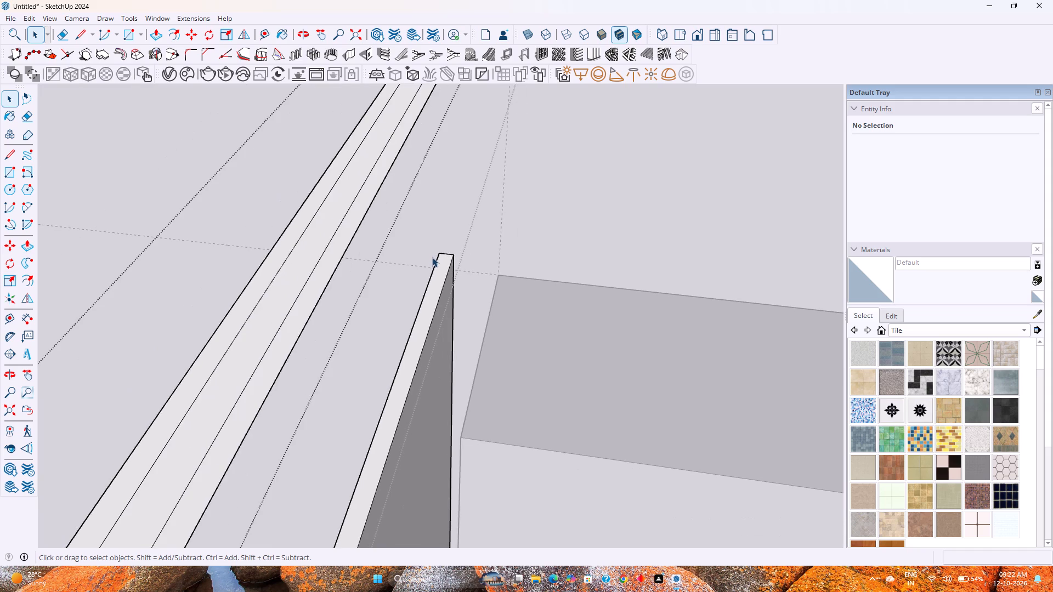
scroll(422, 368, "down", 5)
middle_click_drag(404, 398, 410, 306, "shift")
scroll(418, 292, "down", 8)
scroll(370, 299, "up", 8)
left_click(430, 296)
left_click(430, 296)
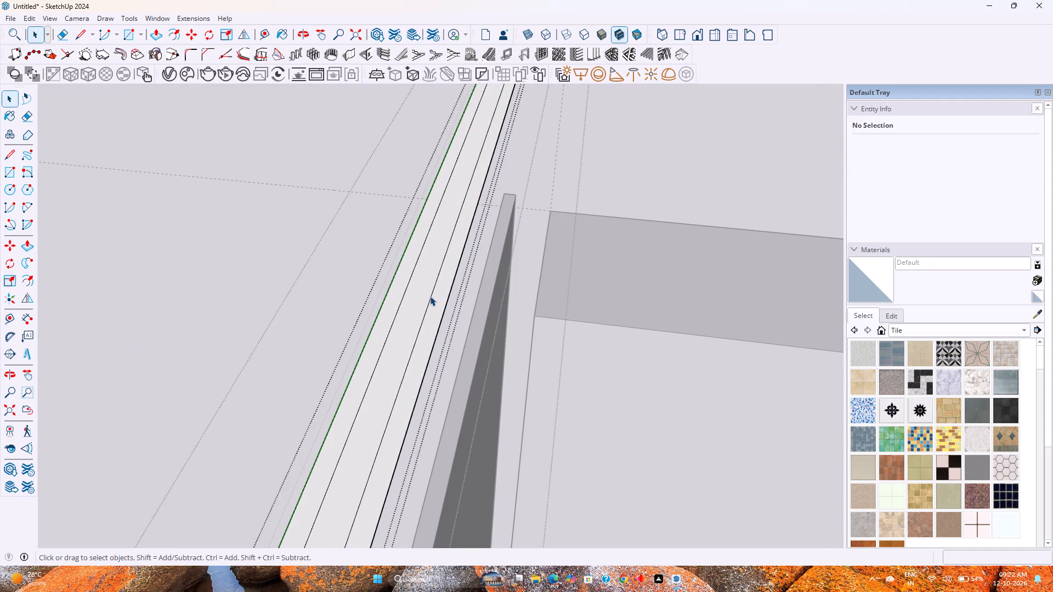
left_click(432, 295)
key("Delete")
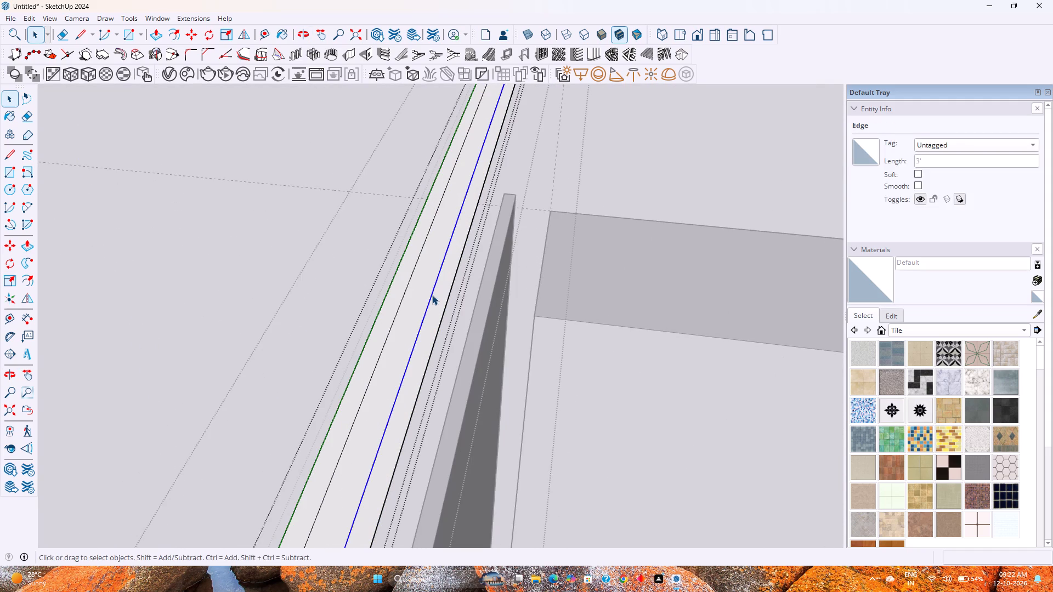
left_click(401, 298)
key("Delete")
Push/Pull the merged strip face up 0.5" to form the top frame.
scroll(401, 298, "down", 3)
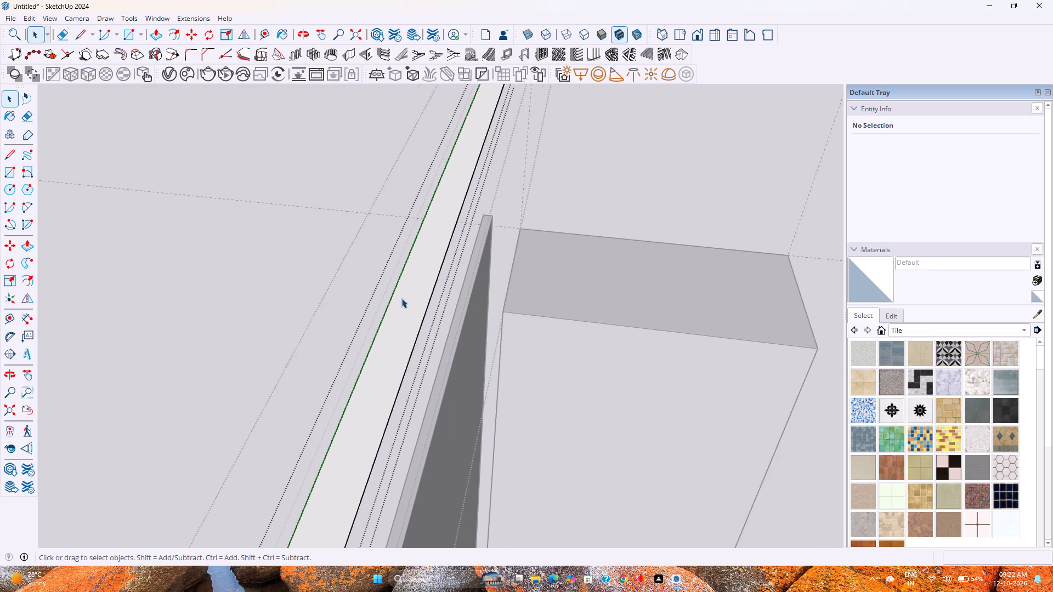
scroll(401, 298, "down", 7)
middle_click_drag(402, 339, 479, 409, "shift")
middle_click_drag(489, 403, 411, 287)
scroll(412, 286, "down", 2)
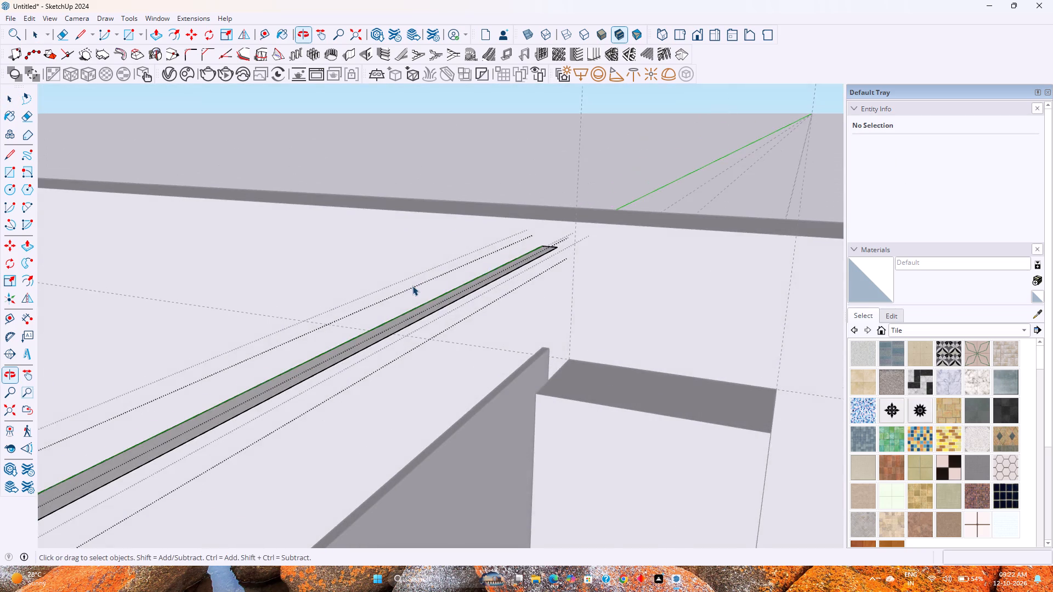
scroll(412, 286, "down", 1)
middle_click_drag(411, 293, 473, 308, "shift")
scroll(343, 482, "up", 4)
scroll(332, 450, "down", 3)
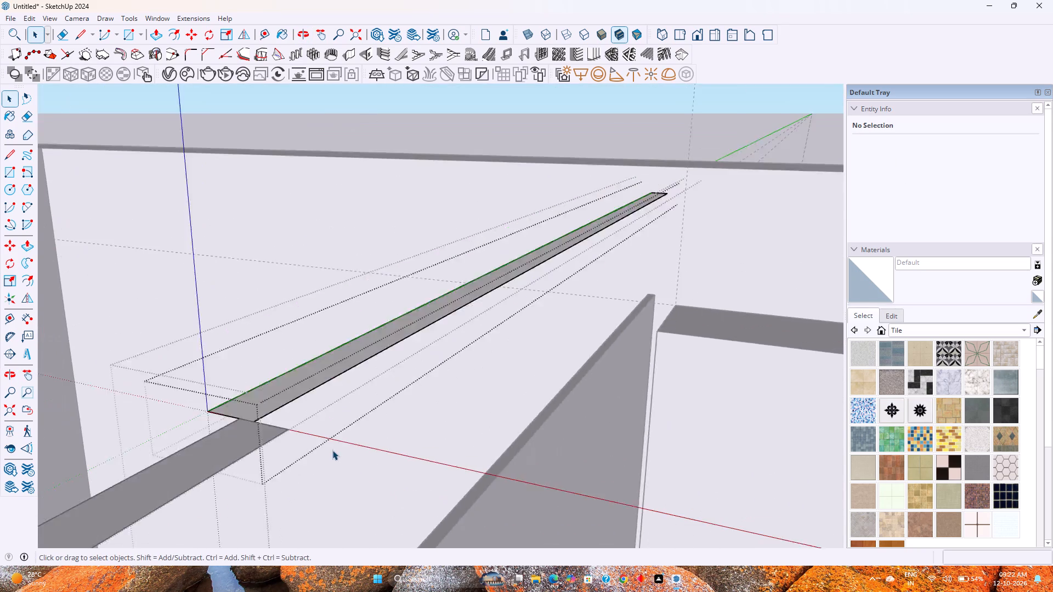
middle_click_drag(339, 429, 331, 481)
middle_click_drag(350, 462, 363, 372, "shift")
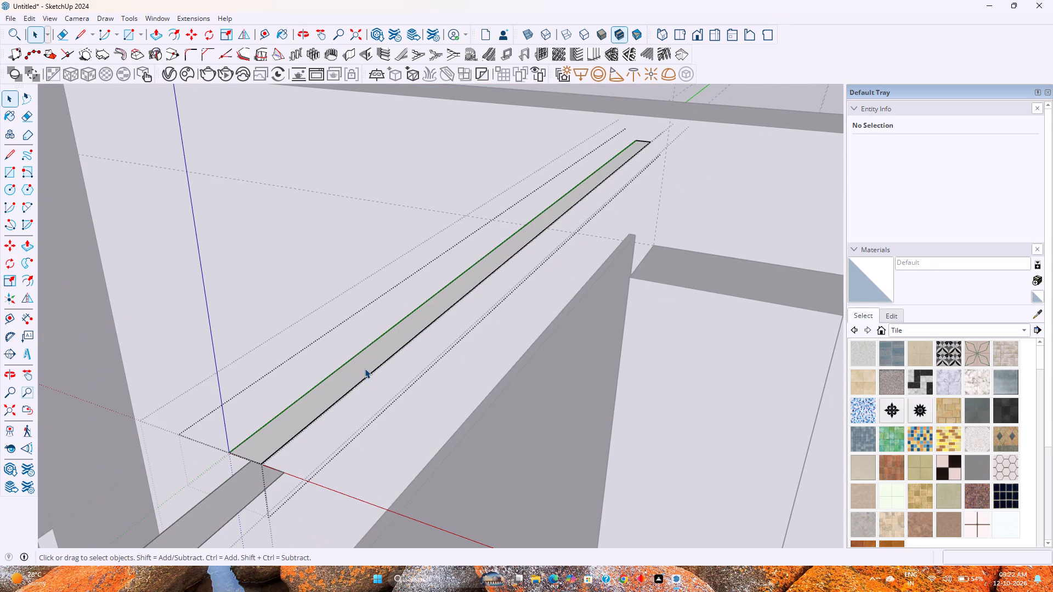
key("p")
left_click(353, 378)
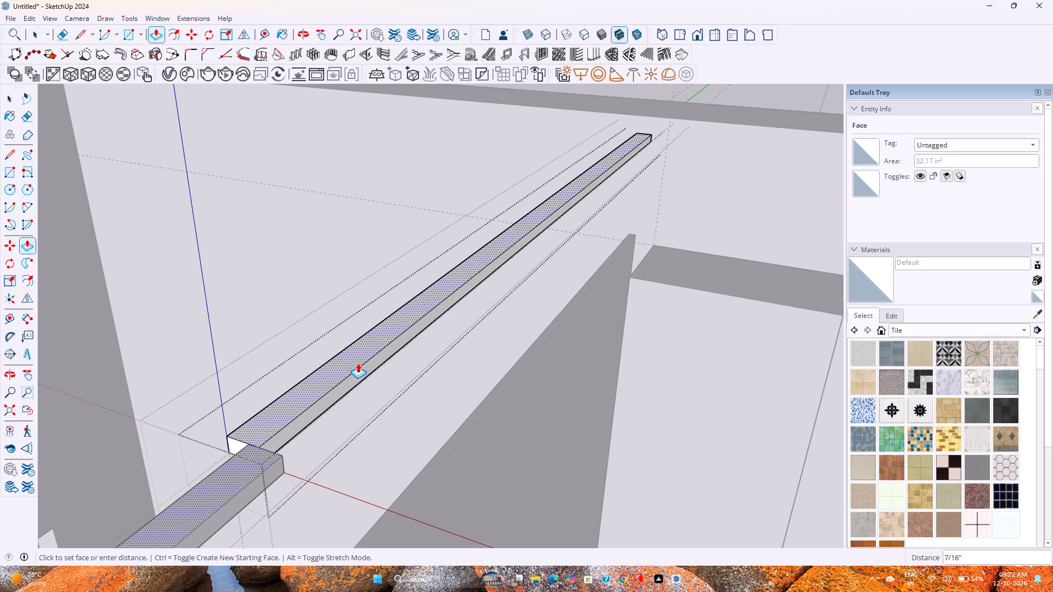
type("0.5")
key("Return")
key("space")
Place a vertical Tape Measure guide about 1/4" in from the outer vertical edge of the top frame's end face.
middle_click_drag(342, 405, 289, 344)
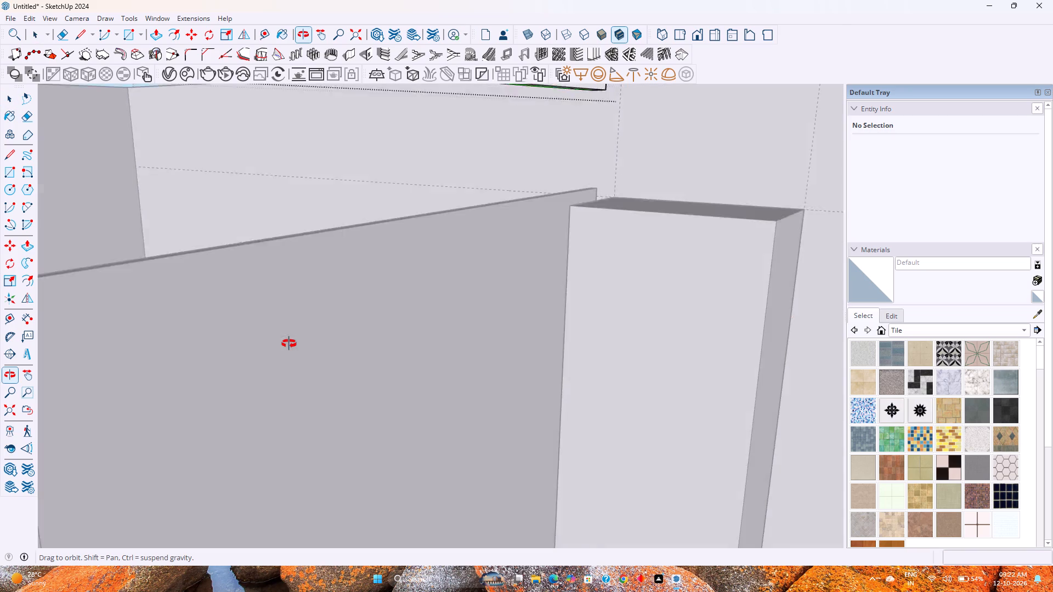
middle_click_drag(289, 344, 316, 371)
middle_click_drag(313, 356, 346, 486, "shift")
scroll(183, 331, "up", 3)
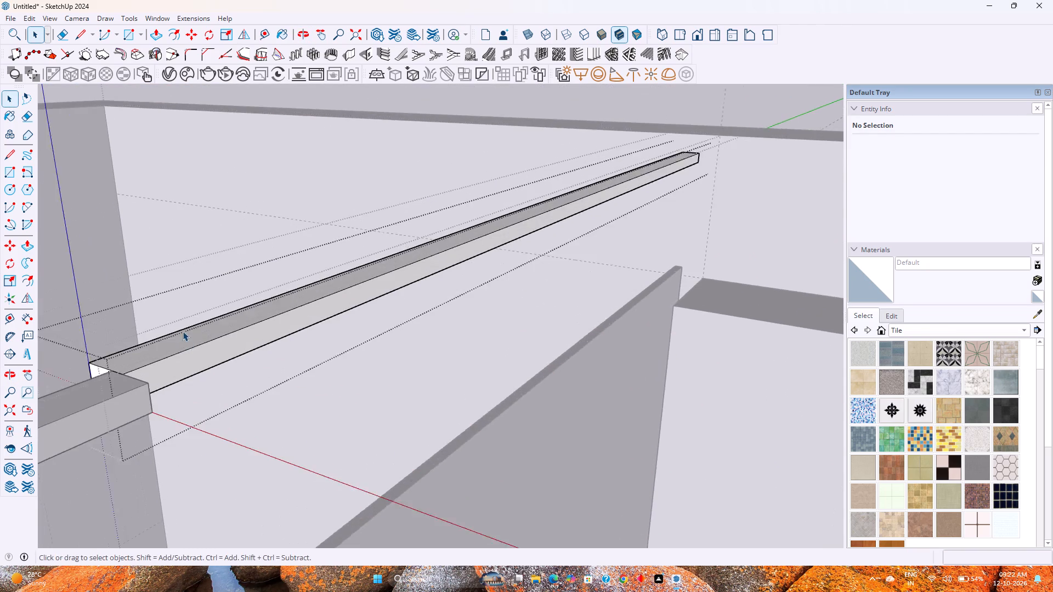
scroll(183, 331, "up", 1)
middle_click_drag(200, 363, 624, 316, "shift")
scroll(574, 341, "up", 5)
middle_click_drag(542, 346, 665, 345)
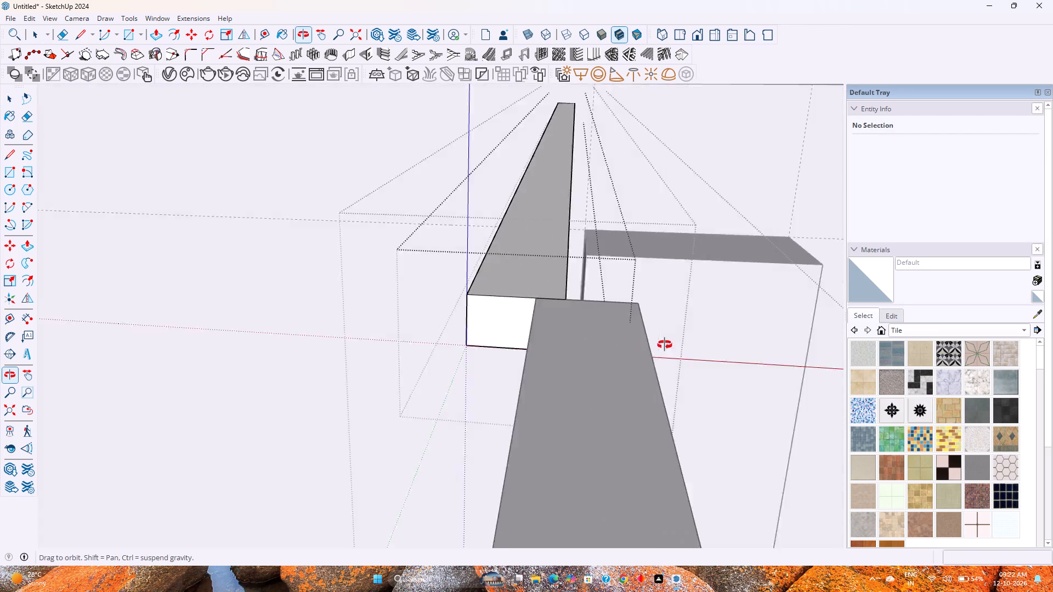
middle_click_drag(665, 345, 686, 315)
scroll(494, 366, "up", 4)
scroll(493, 367, "down", 4)
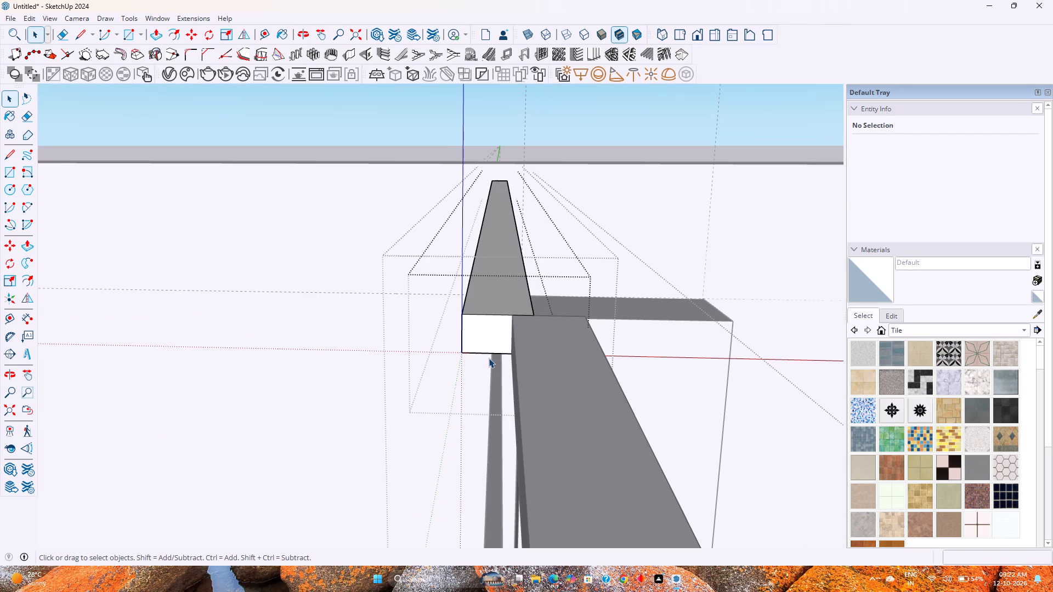
scroll(476, 309, "up", 5)
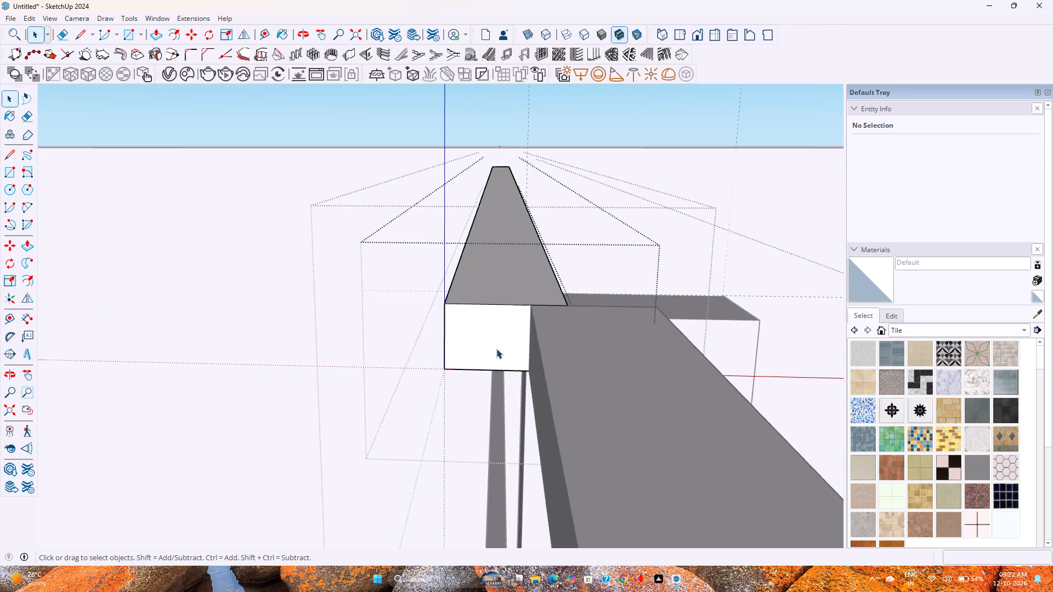
scroll(496, 349, "up", 7)
middle_click_drag(501, 360, 475, 459)
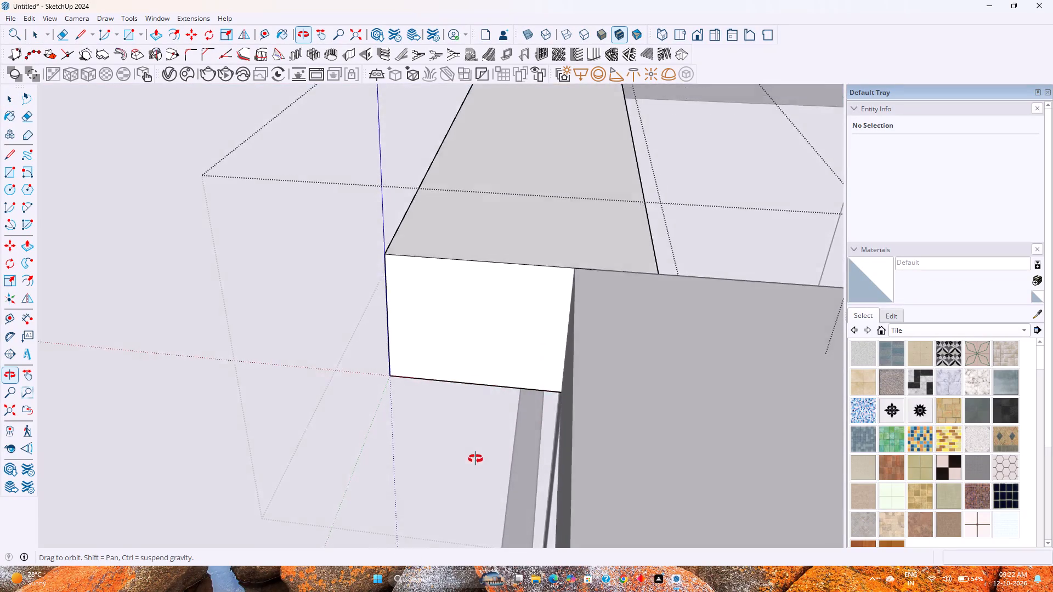
middle_click_drag(475, 459, 606, 288)
middle_click_drag(573, 359, 469, 255)
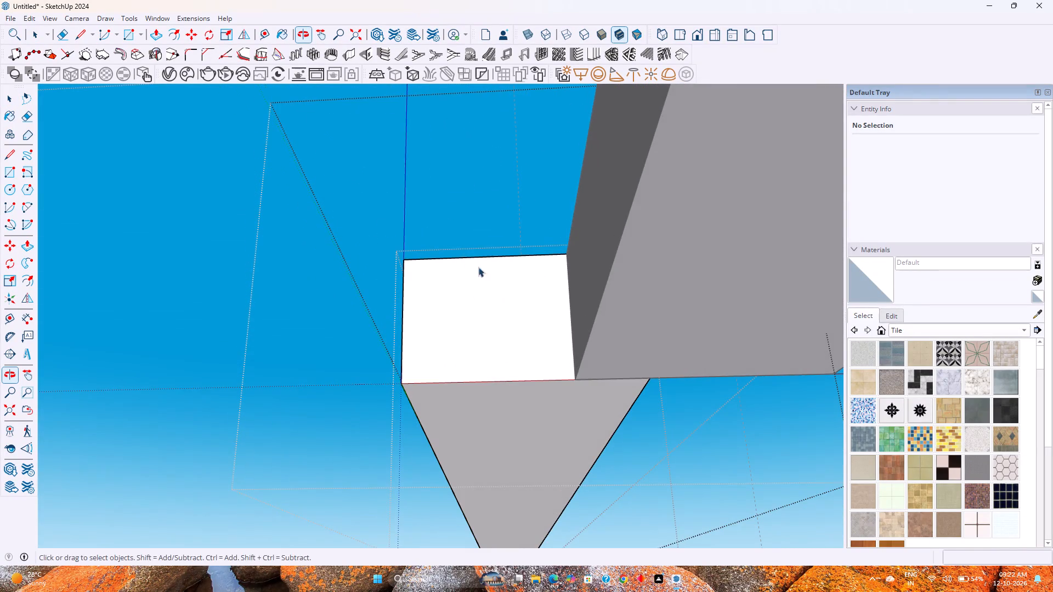
middle_click_drag(532, 373, 521, 341)
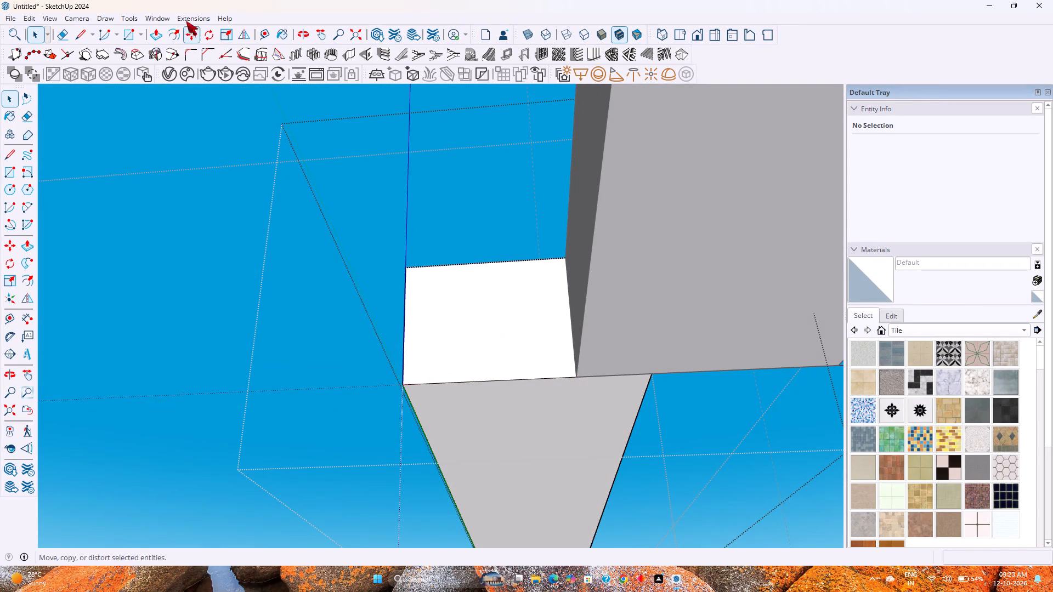
left_click(262, 35)
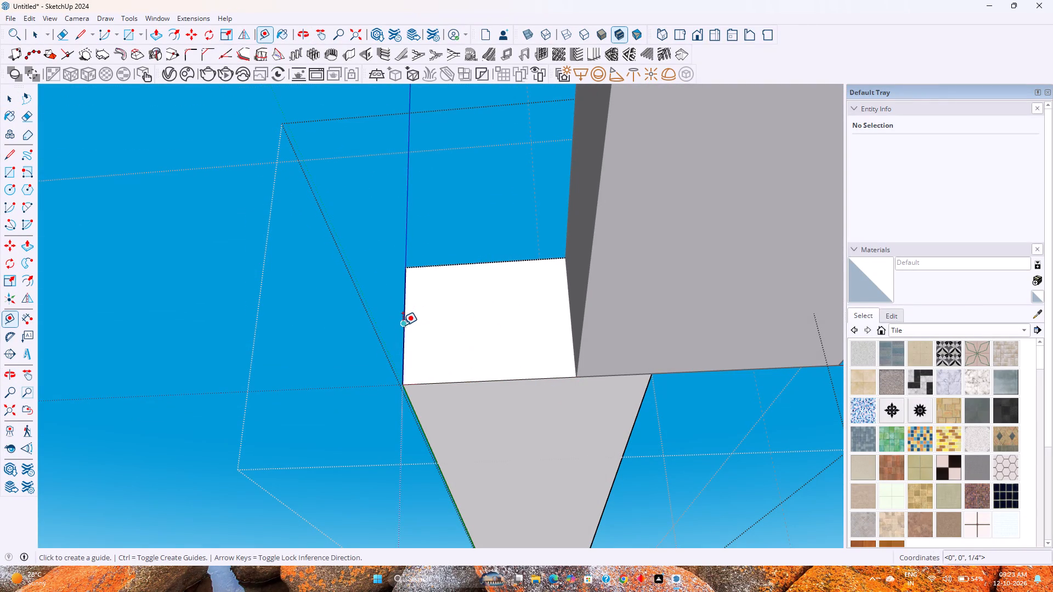
left_click(403, 325)
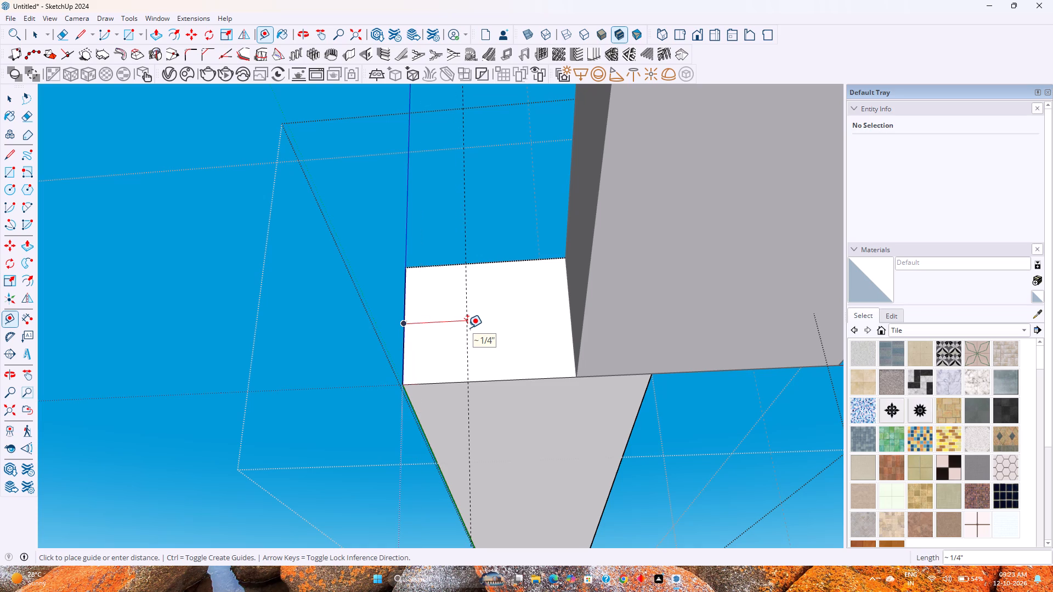
left_click(467, 328)
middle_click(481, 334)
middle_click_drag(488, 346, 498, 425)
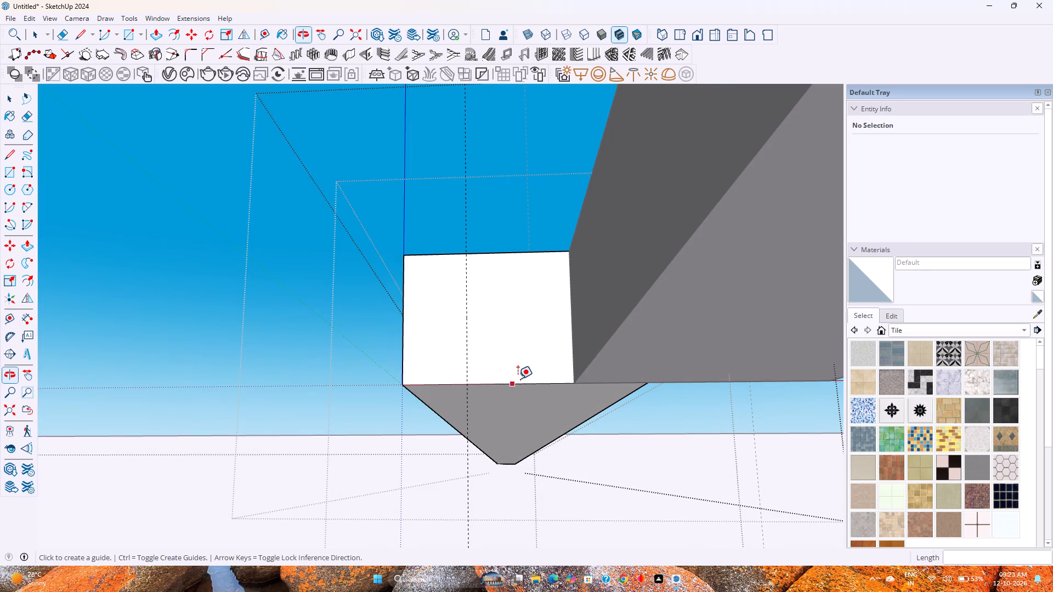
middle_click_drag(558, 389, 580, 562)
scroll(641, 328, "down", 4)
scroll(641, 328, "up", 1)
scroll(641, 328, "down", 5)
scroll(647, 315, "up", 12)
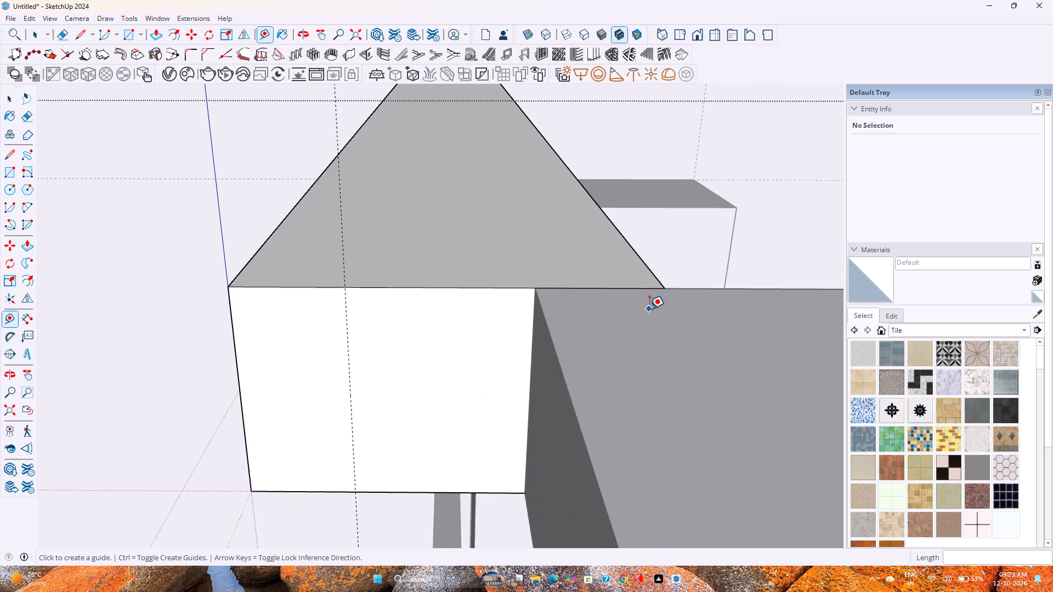
Leave the top frame group and open the partition component containing the frame and panel for editing.
scroll(649, 309, "down", 9)
key("space")
scroll(584, 344, "down", 5)
key("Escape")
scroll(571, 352, "down", 6)
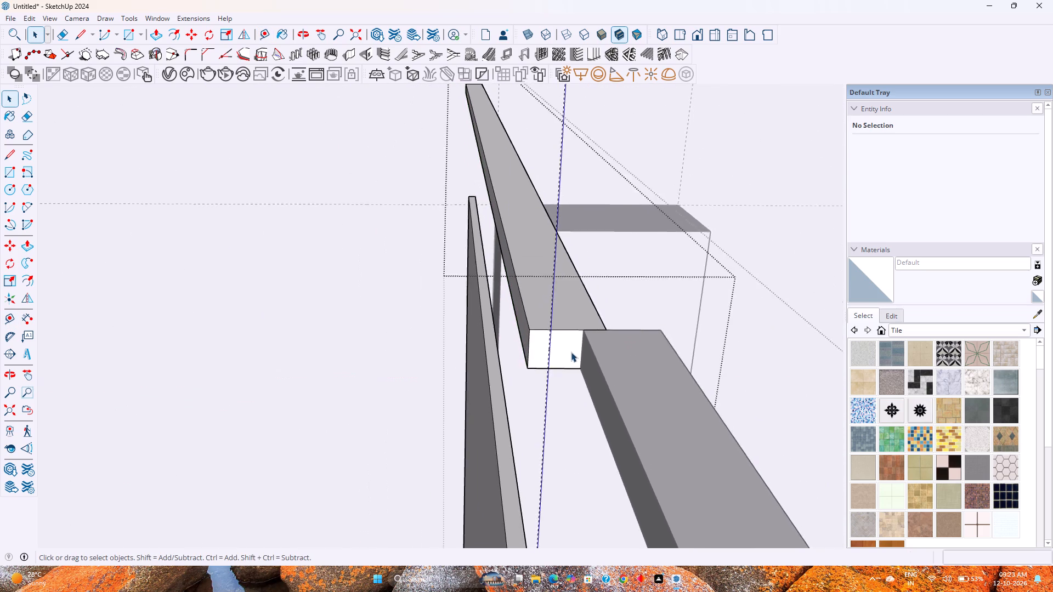
scroll(571, 352, "up", 1)
scroll(571, 352, "down", 4)
middle_click_drag(566, 363, 460, 321, "shift")
scroll(455, 316, "down", 6)
left_click(481, 360)
middle_click_drag(483, 396, 410, 318, "shift")
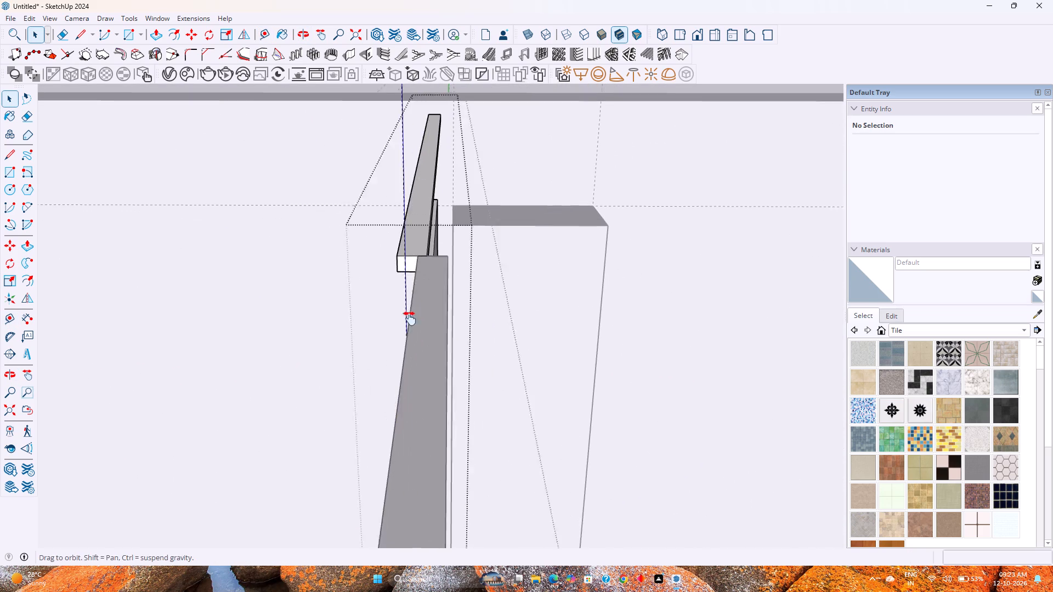
middle_click_drag(410, 318, 406, 313, "shift")
key("Escape")
left_click(412, 326)
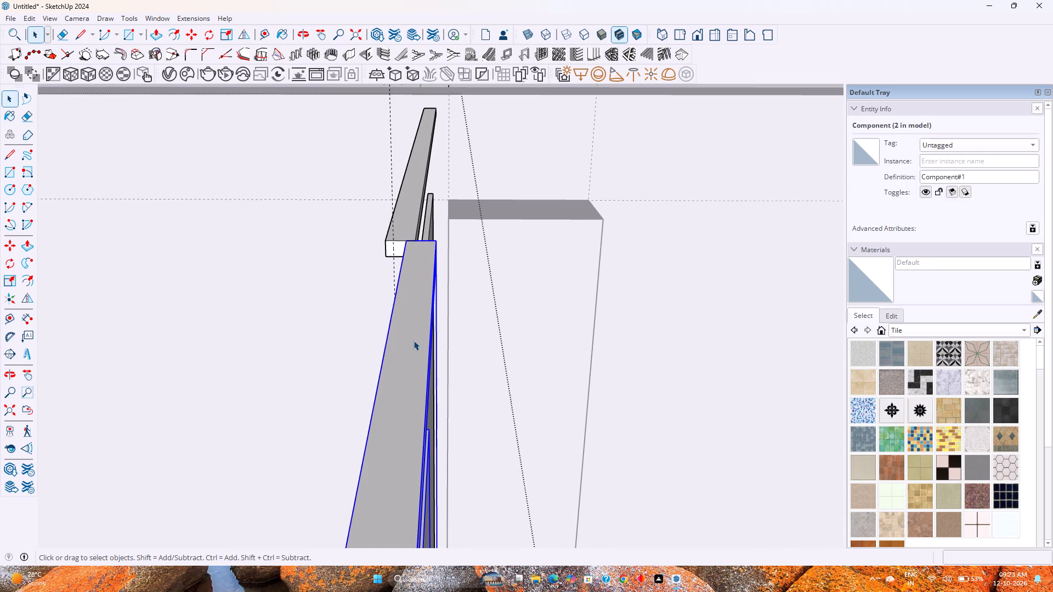
double_click(414, 340)
Place a vertical Tape Measure guide 0.25" in from the other vertical edge of the top frame's end face.
middle_click_drag(411, 452, 404, 373)
scroll(404, 372, "down", 9)
scroll(404, 371, "up", 1)
scroll(404, 371, "down", 2)
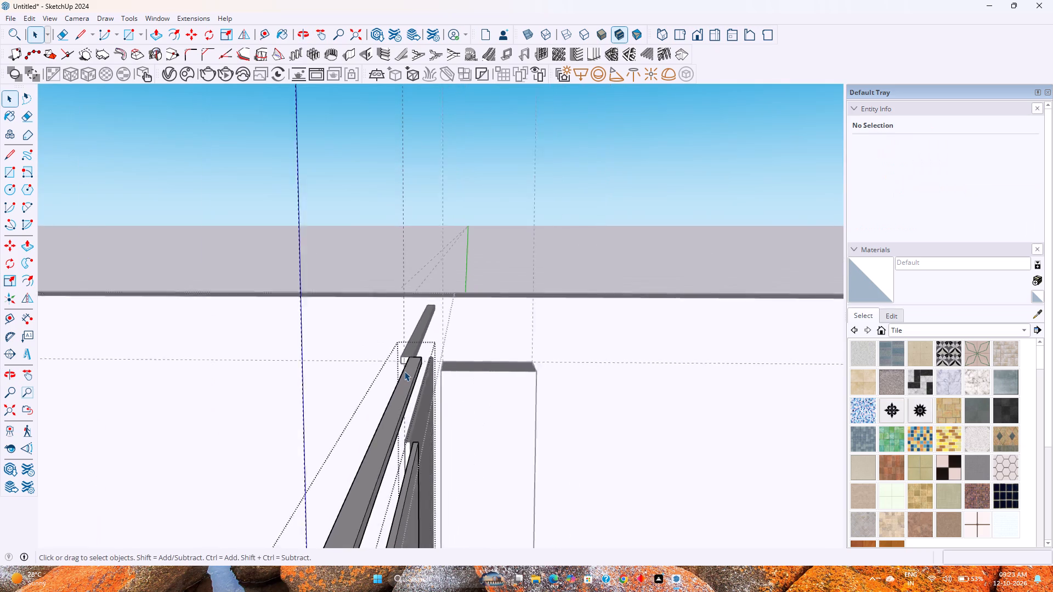
scroll(404, 371, "down", 5)
middle_click_drag(370, 499, 375, 463)
scroll(383, 304, "up", 9)
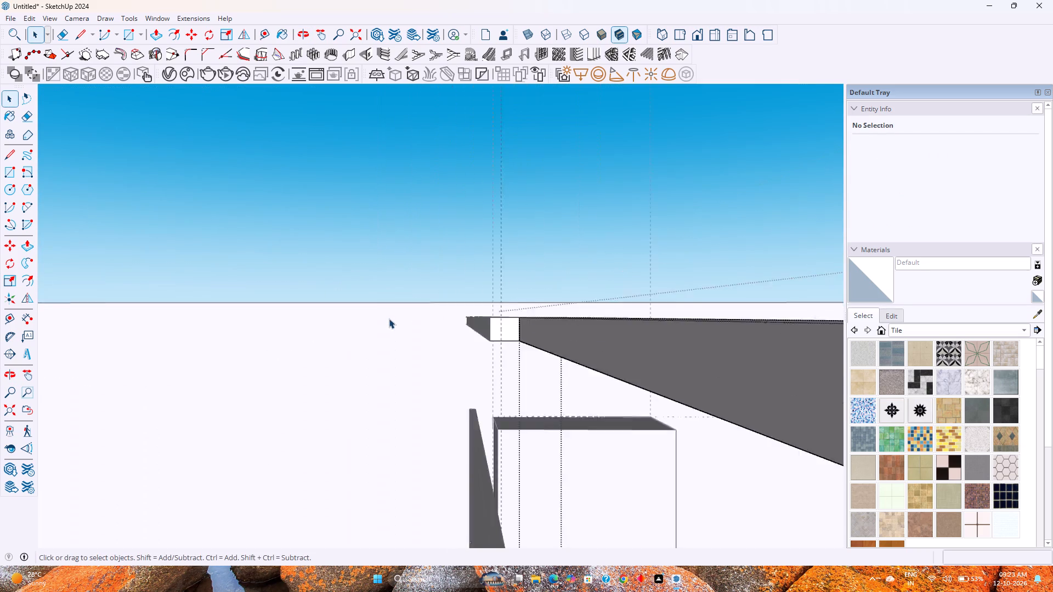
scroll(389, 318, "up", 1)
scroll(389, 318, "down", 5)
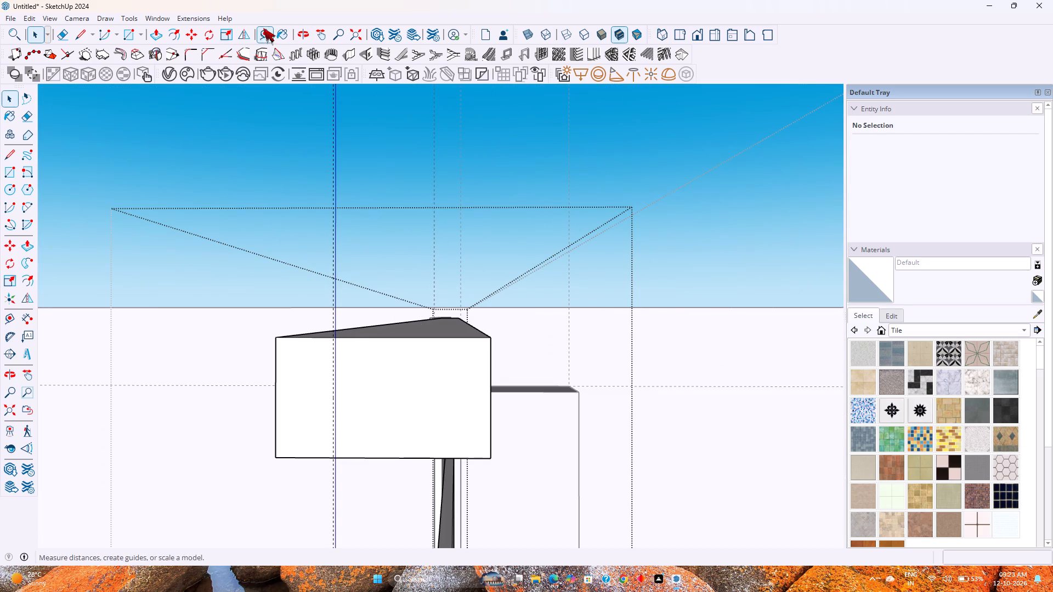
left_click(263, 29)
left_click(491, 417)
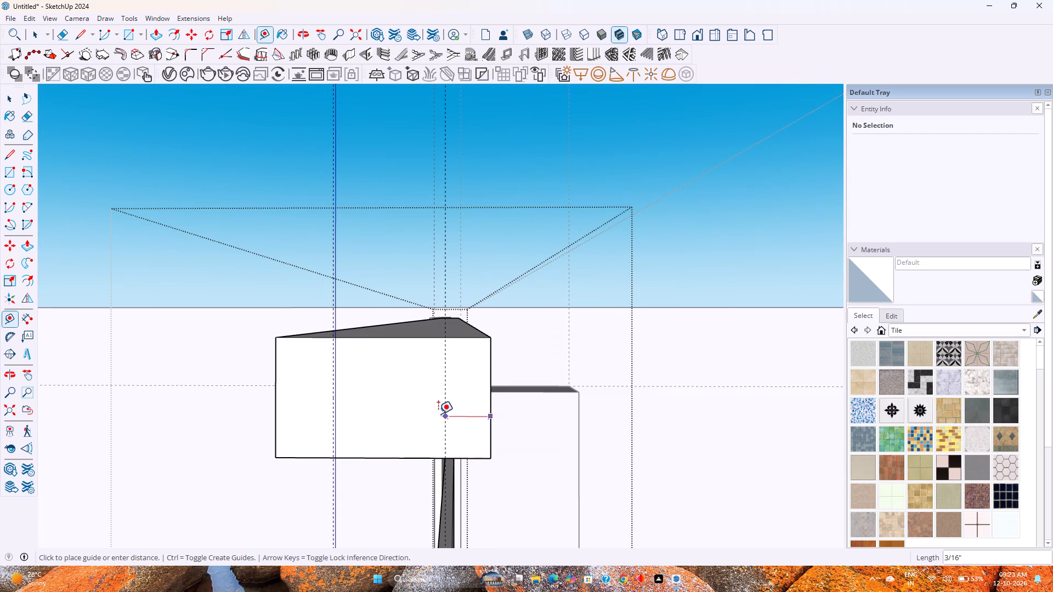
type("0.25")
key("Return")
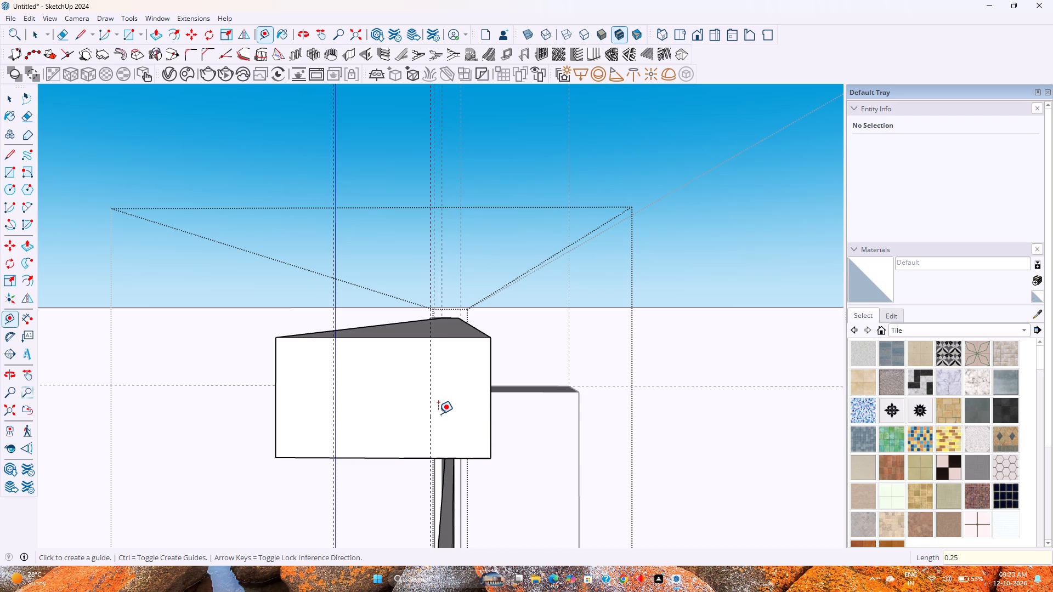
key("space")
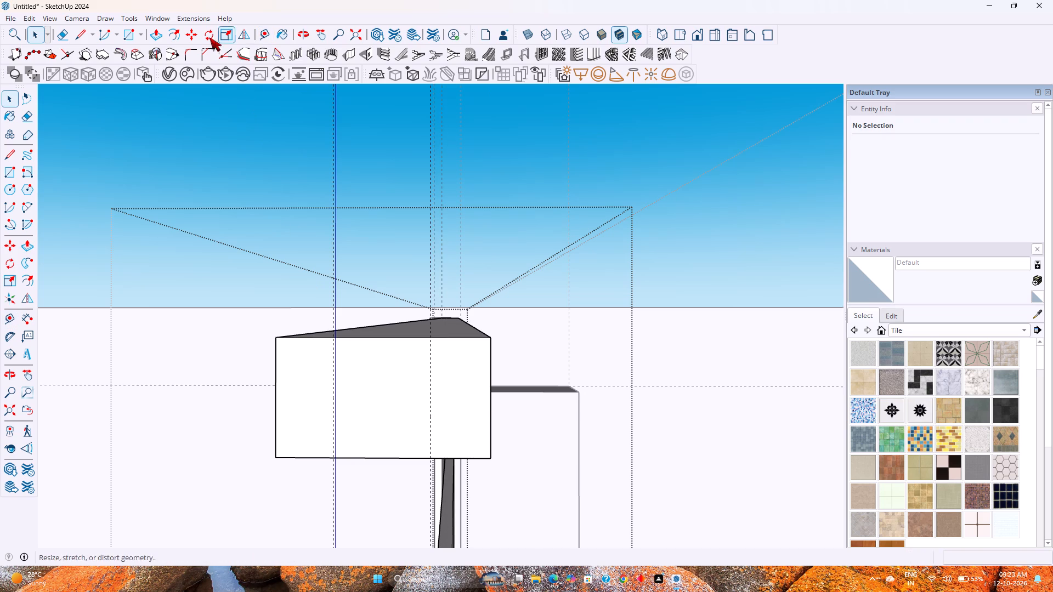
Place a horizontal Tape Measure guide about 3/16" below the top edge of the frame's end face.
left_click(266, 33)
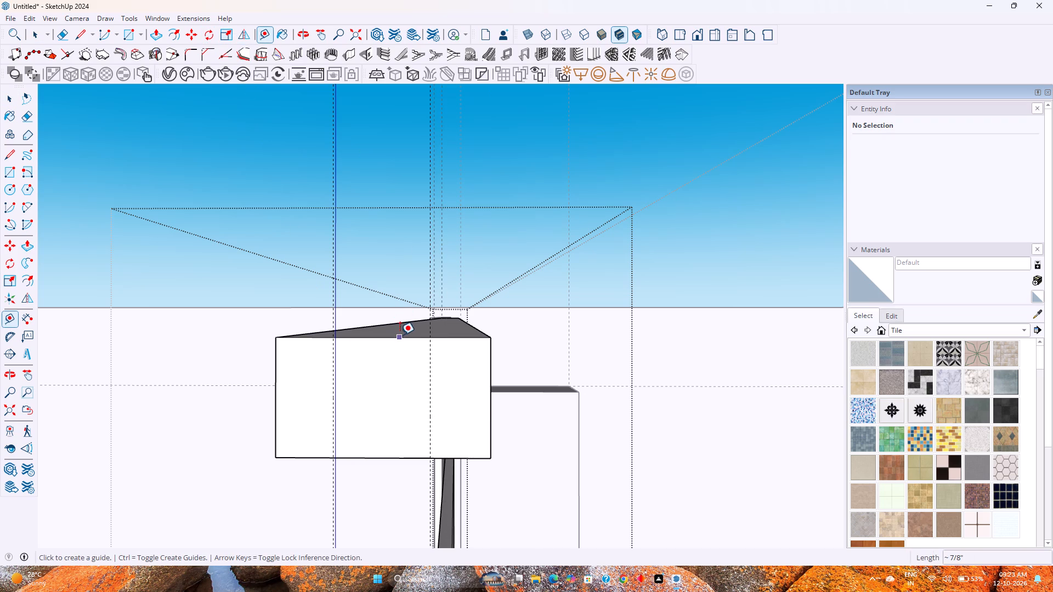
left_click(451, 335)
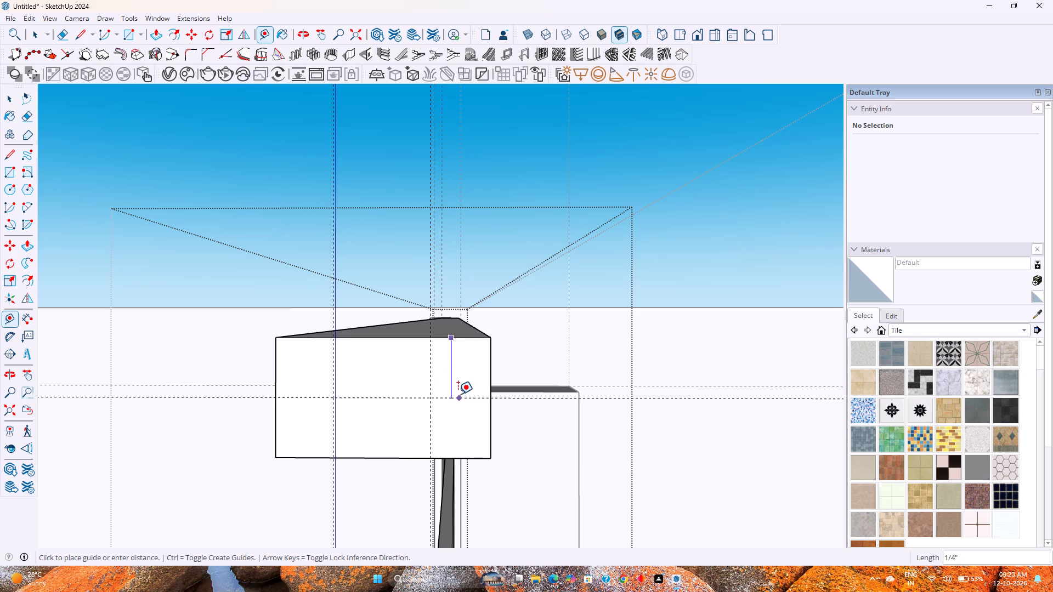
left_click(458, 383)
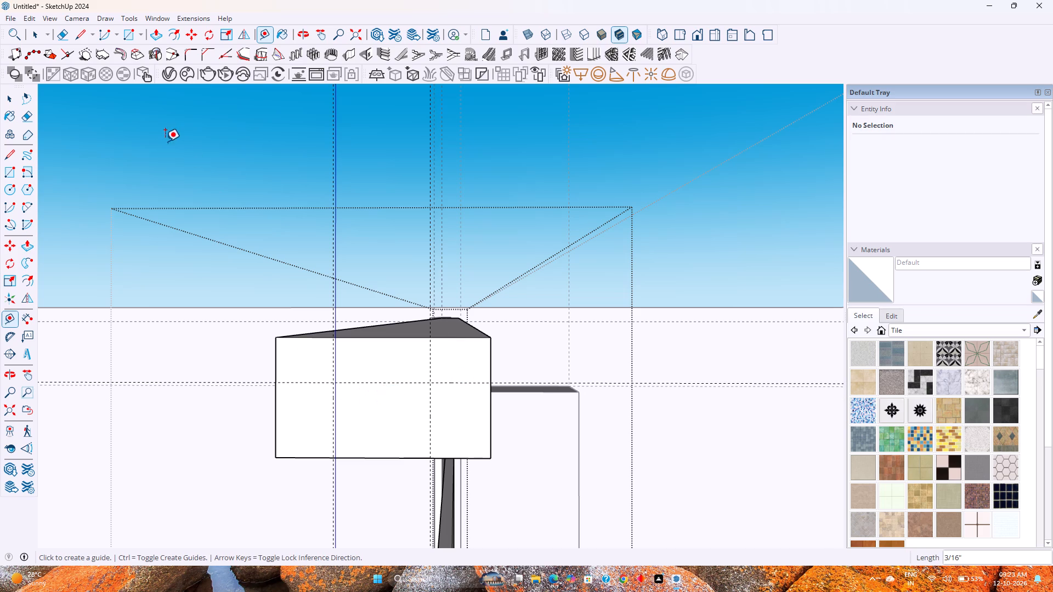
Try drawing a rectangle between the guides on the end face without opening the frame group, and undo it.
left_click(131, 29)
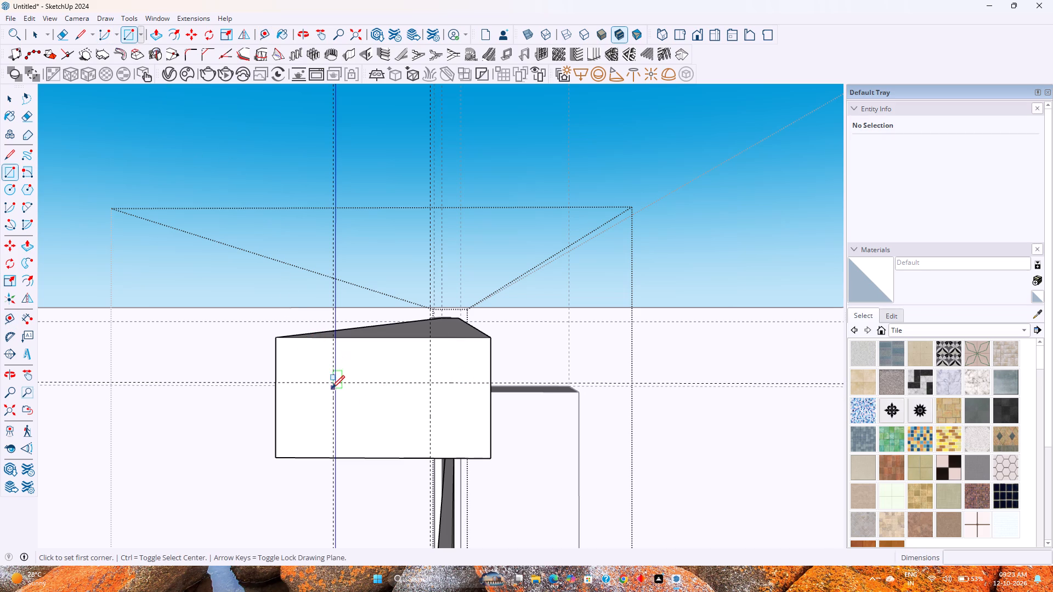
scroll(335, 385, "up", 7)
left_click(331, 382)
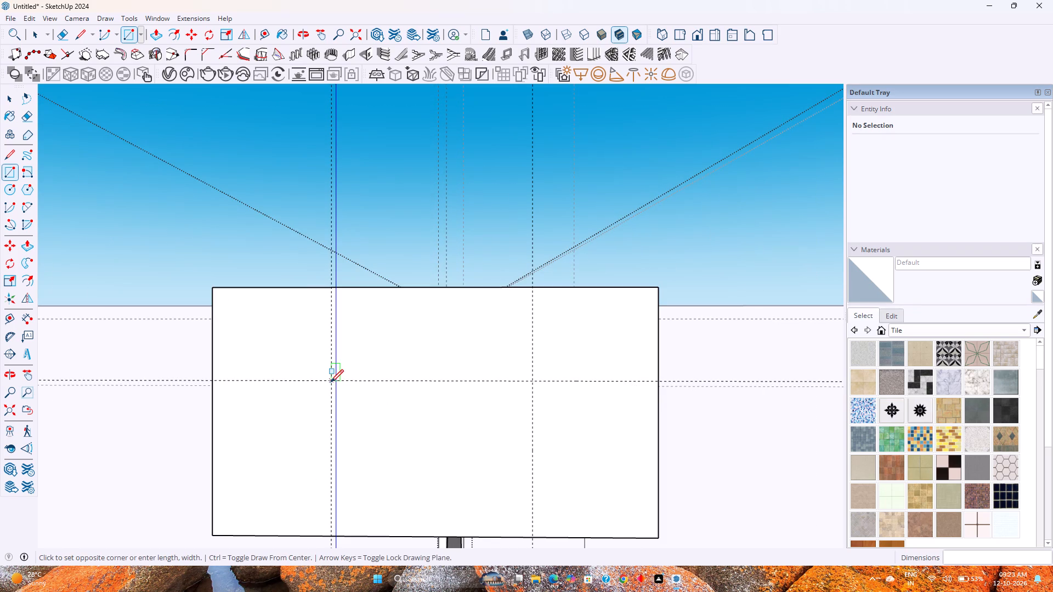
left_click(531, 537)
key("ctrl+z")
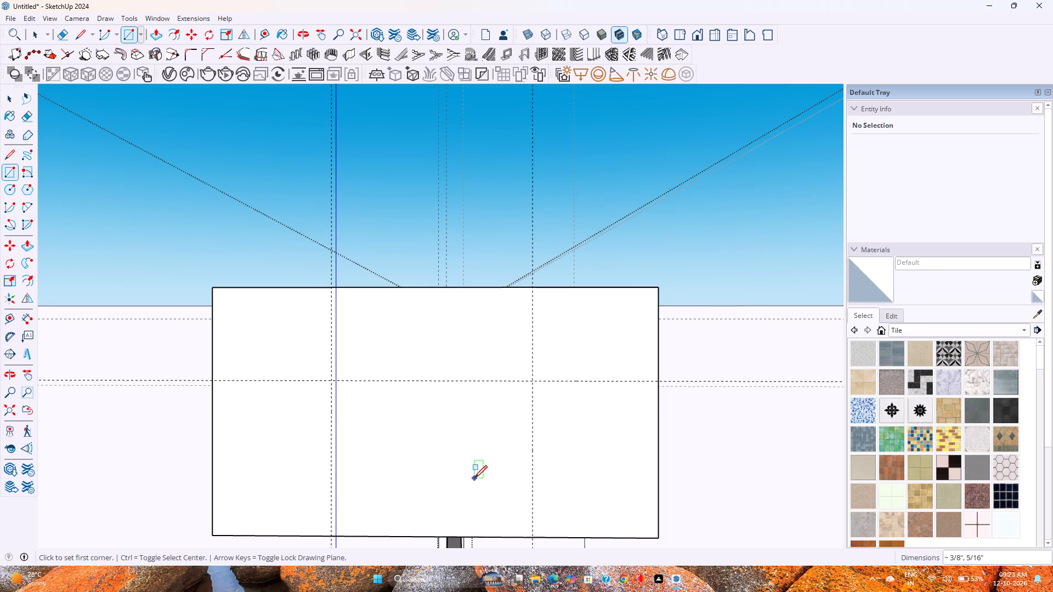
Open the frame group and draw a rectangle about 3/8" by 5/16" from the guide intersection to the end face's bottom edge.
key("space")
double_click(474, 478)
scroll(476, 476, "up", 2)
middle_click_drag(476, 476, 398, 454)
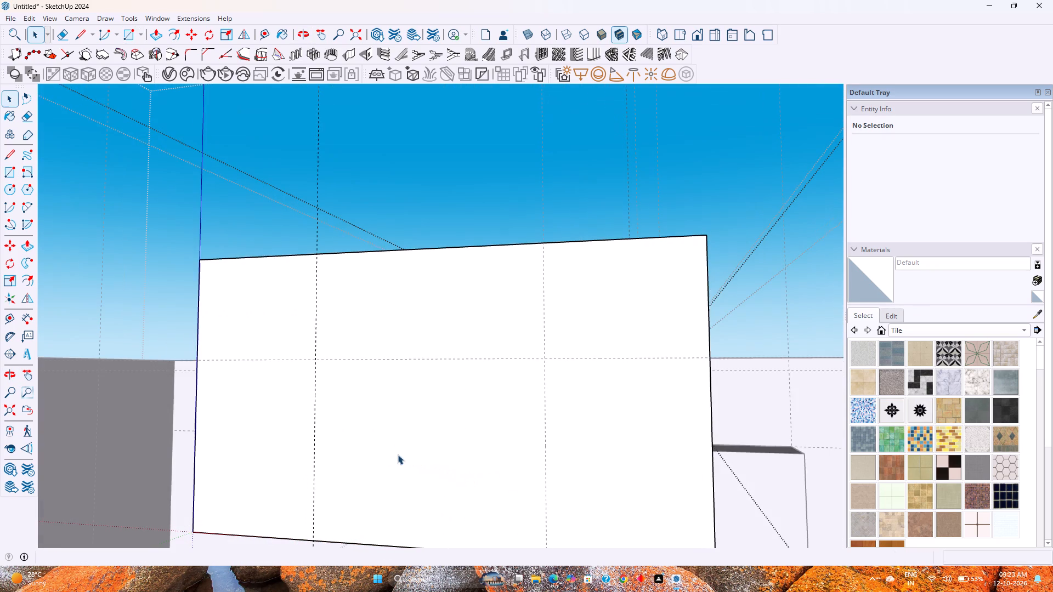
left_click(132, 36)
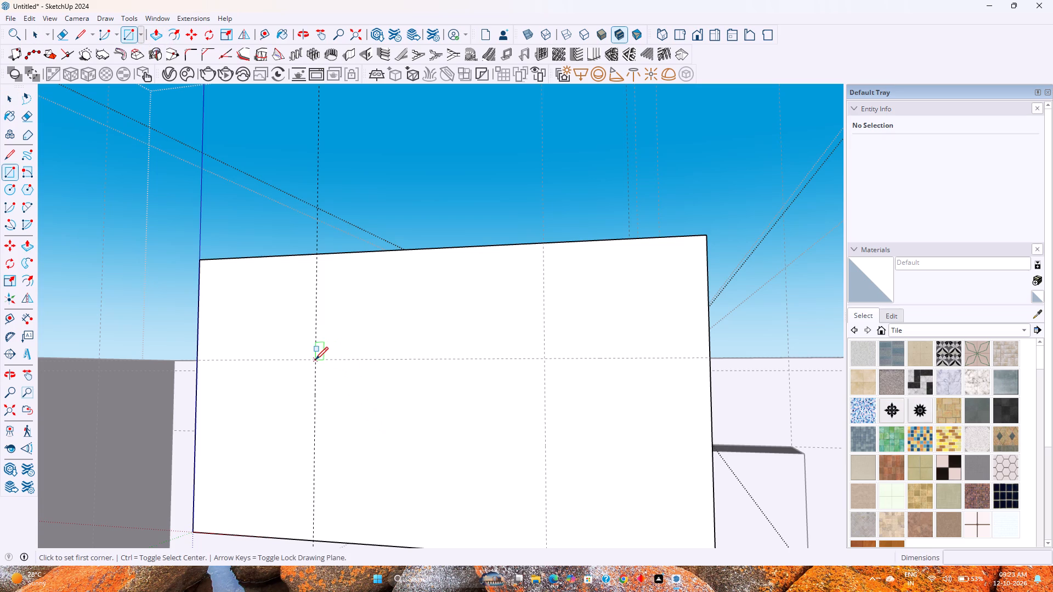
left_click(315, 360)
scroll(457, 516, "down", 4)
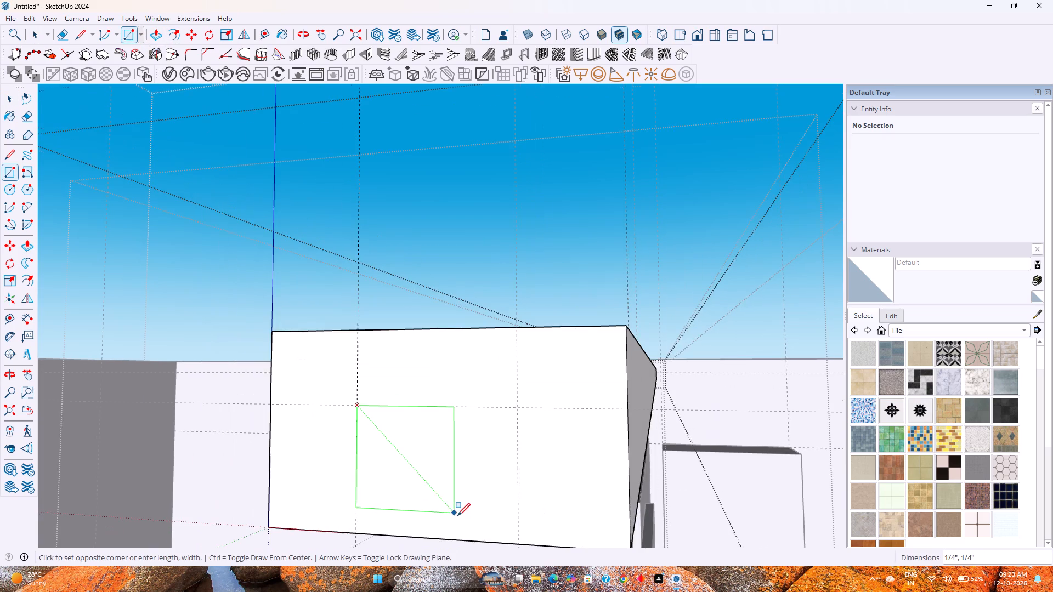
middle_click_drag(457, 516, 418, 435, "shift")
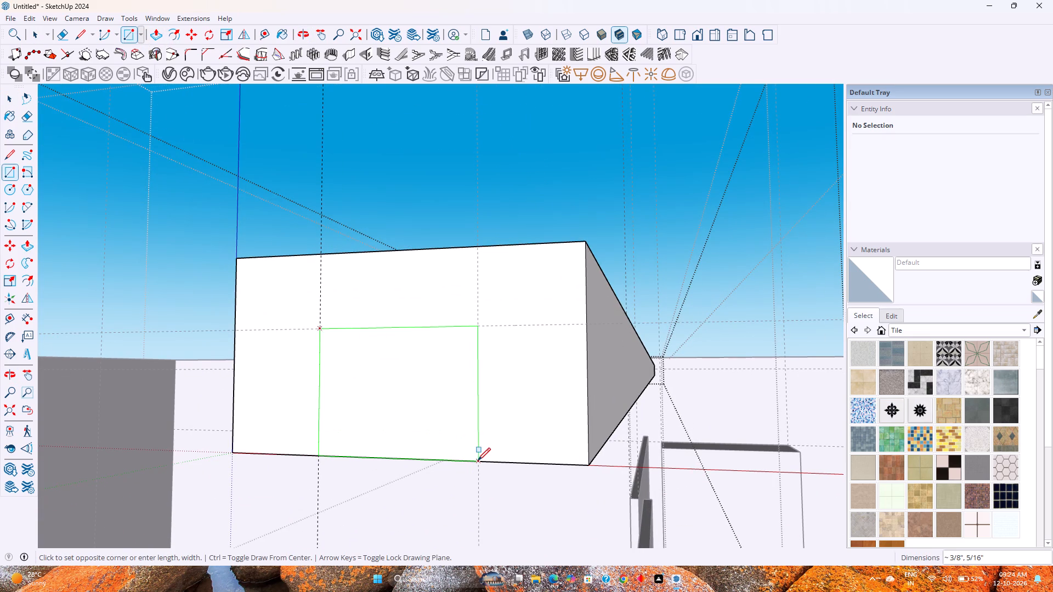
left_click(478, 460)
key("space")
Push/Pull the rectangle 3' through the frame's full length to cut a groove along its underside.
key("p")
left_click(424, 436)
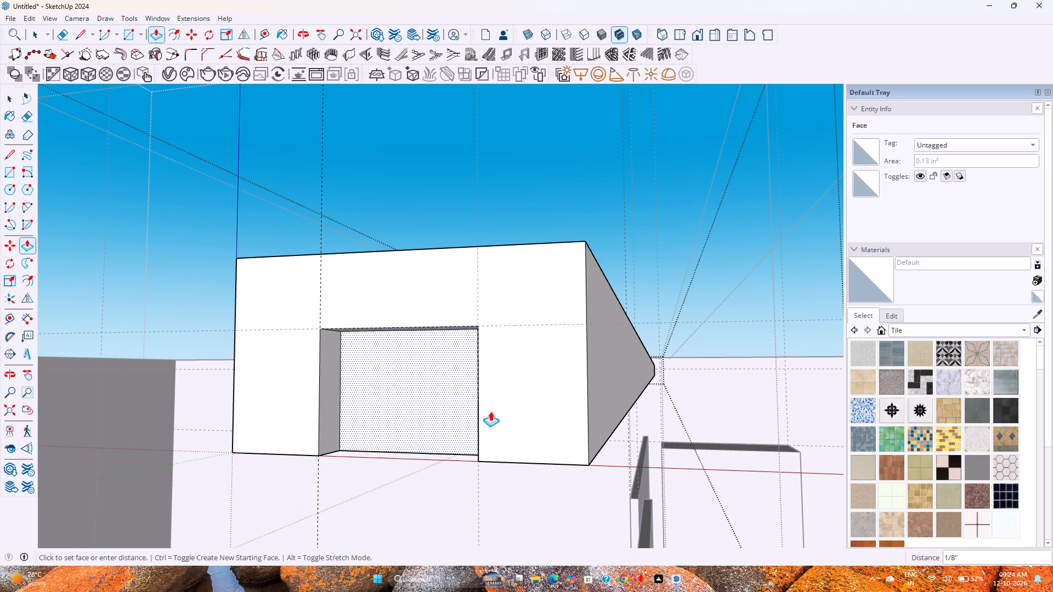
scroll(492, 410, "down", 4)
middle_click_drag(560, 412, 200, 442)
scroll(205, 439, "down", 10)
middle_click_drag(460, 407, 458, 405, "shift")
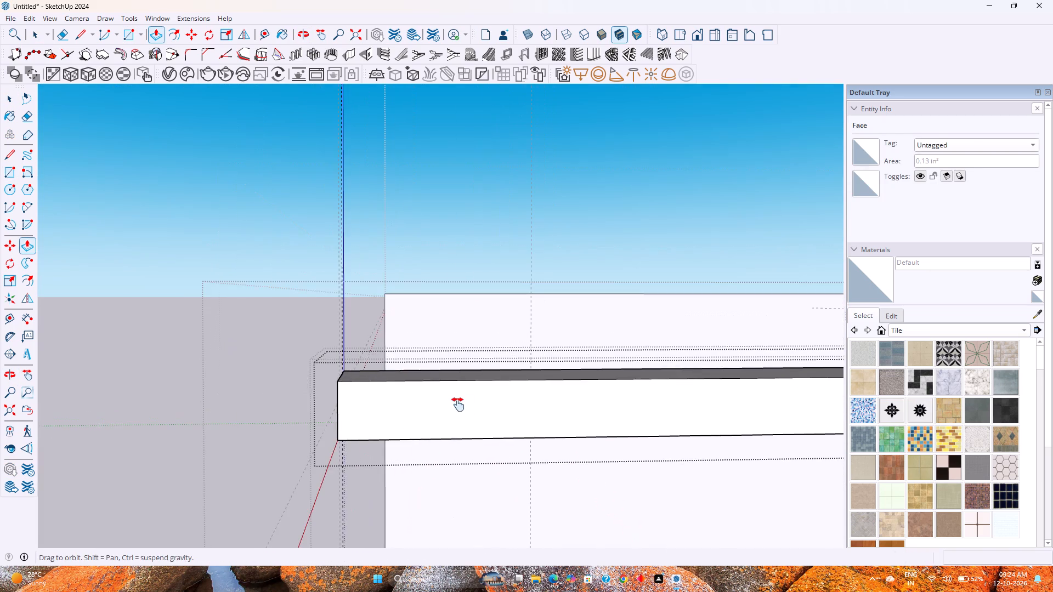
middle_click_drag(458, 405, 100, 365, "shift")
scroll(398, 380, "down", 10)
middle_click_drag(530, 387, 140, 376, "shift")
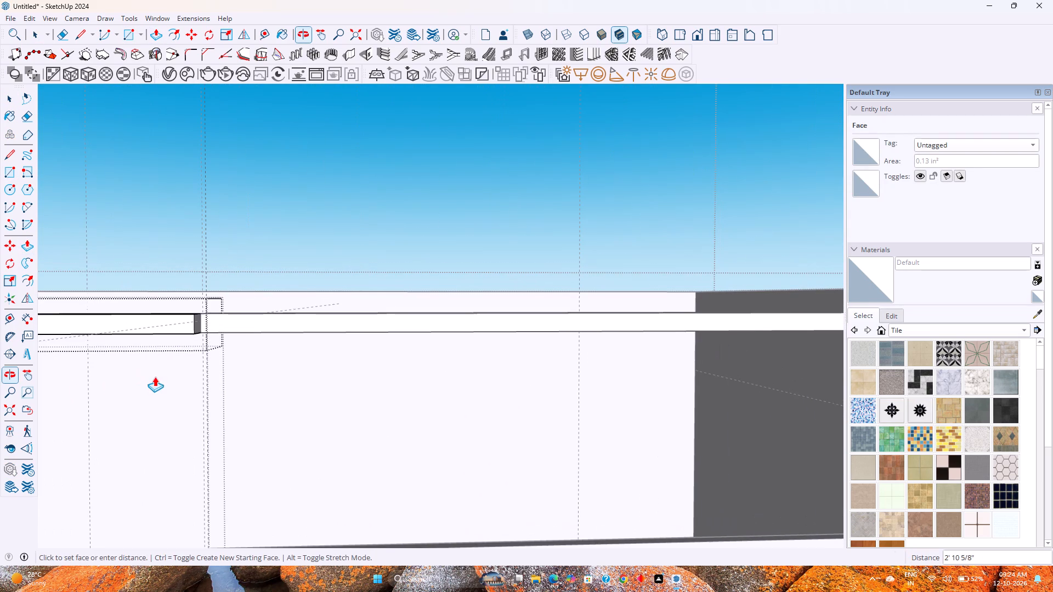
scroll(191, 327, "up", 13)
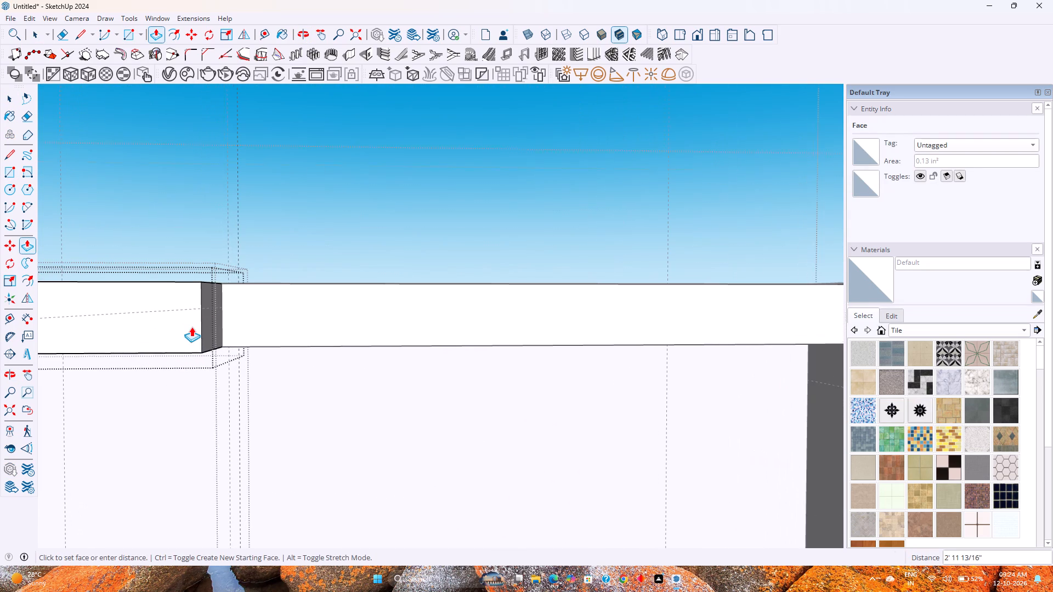
left_click(199, 324)
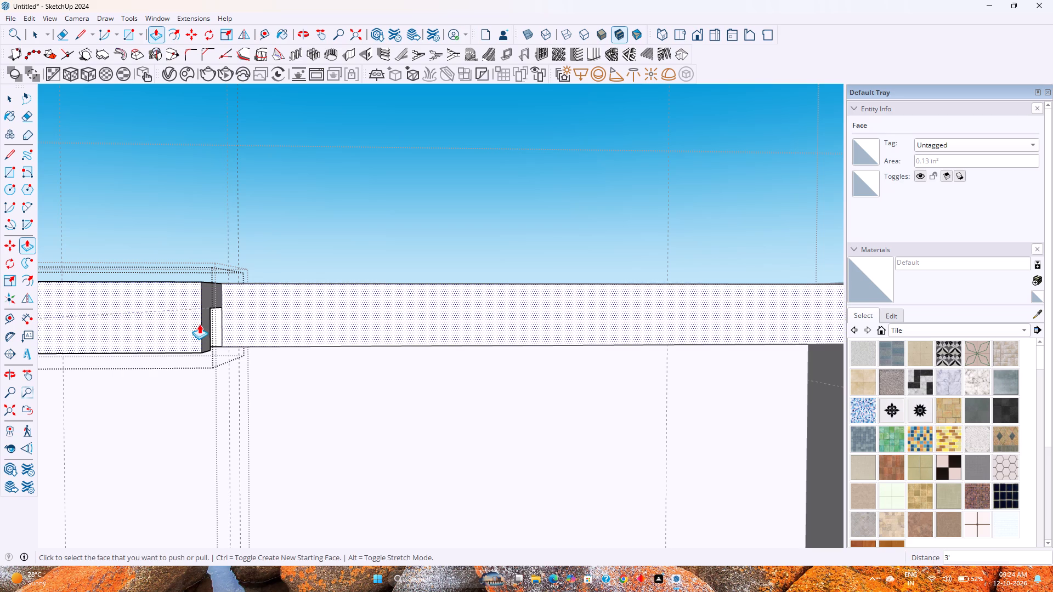
key("space")
Close the frame group and move the frame straight down about 6 5/16" so its groove fits over the panel's top corner.
scroll(200, 323, "down", 15)
middle_click_drag(200, 326, 315, 334)
scroll(322, 333, "down", 6)
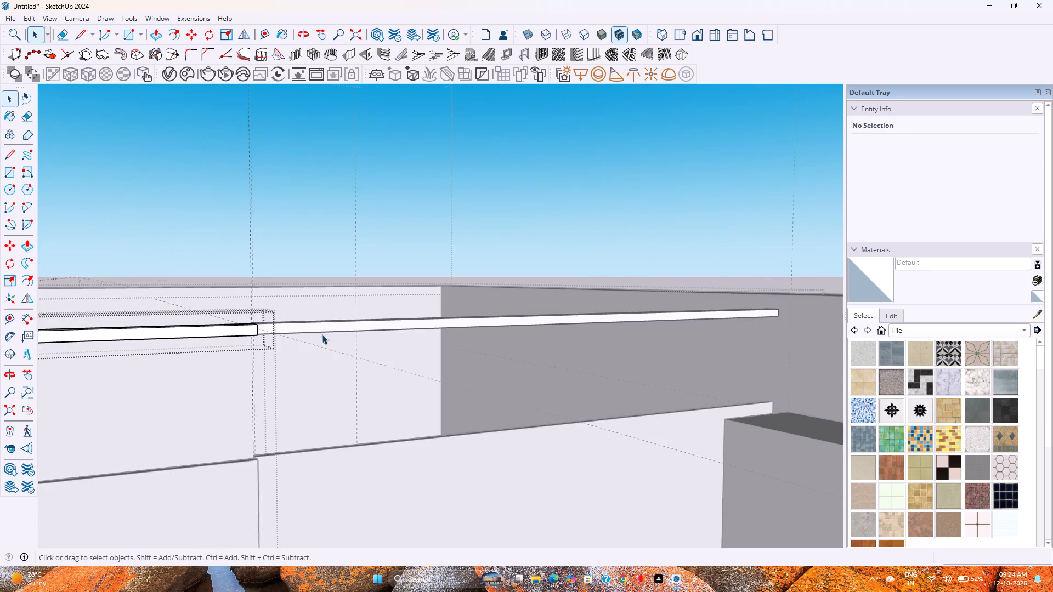
scroll(322, 334, "down", 2)
middle_click_drag(299, 355, 484, 410)
middle_click_drag(488, 402, 399, 348, "shift")
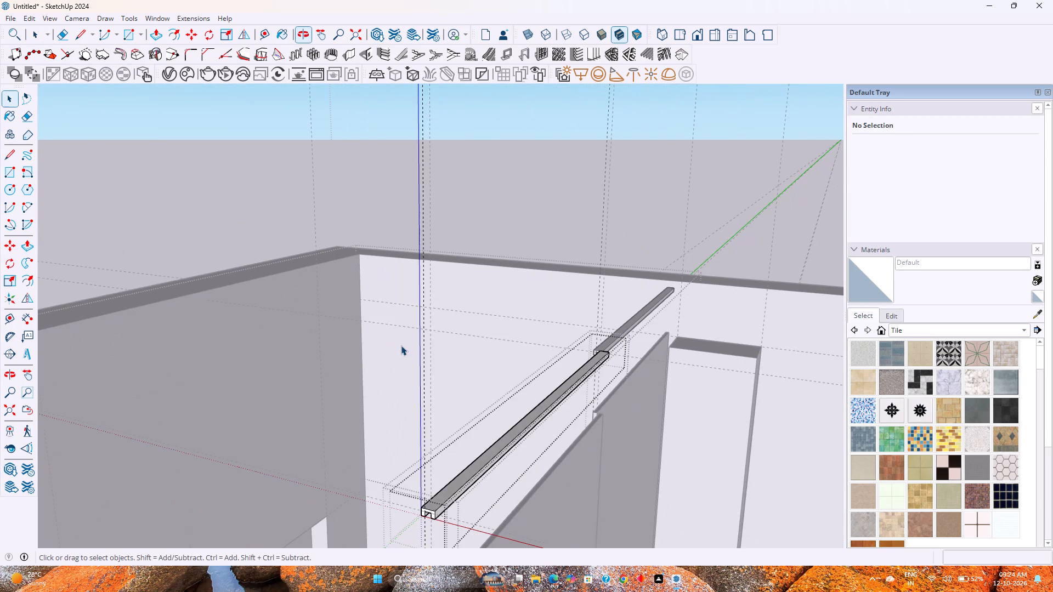
key("Escape")
scroll(615, 342, "up", 4)
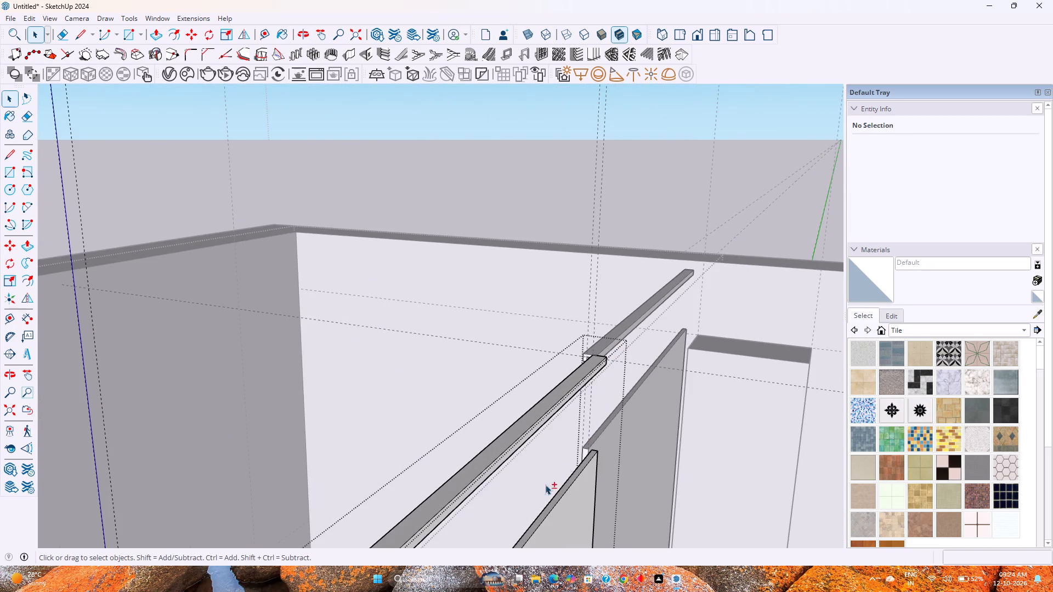
middle_click_drag(541, 489, 589, 341, "shift")
scroll(601, 325, "down", 3)
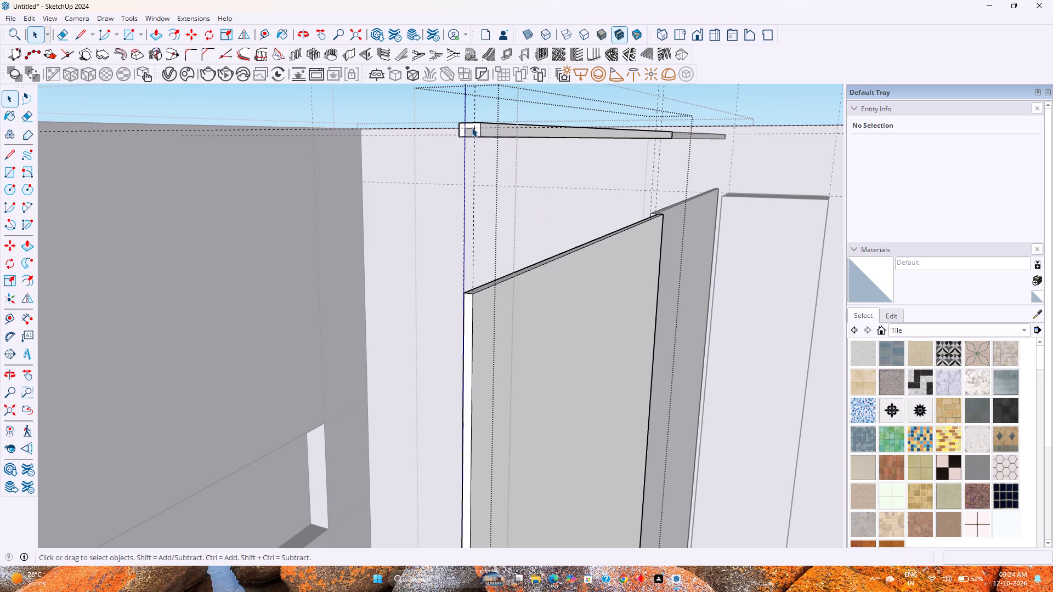
left_click(485, 131)
scroll(485, 131, "up", 1)
key("m")
scroll(478, 147, "up", 3)
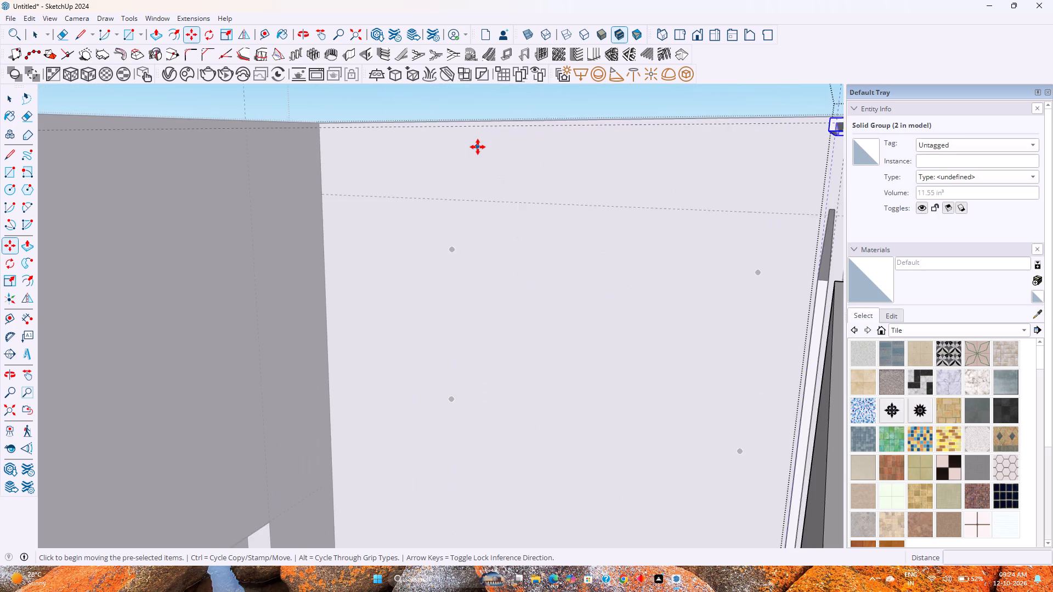
scroll(478, 147, "down", 2)
left_click(470, 112)
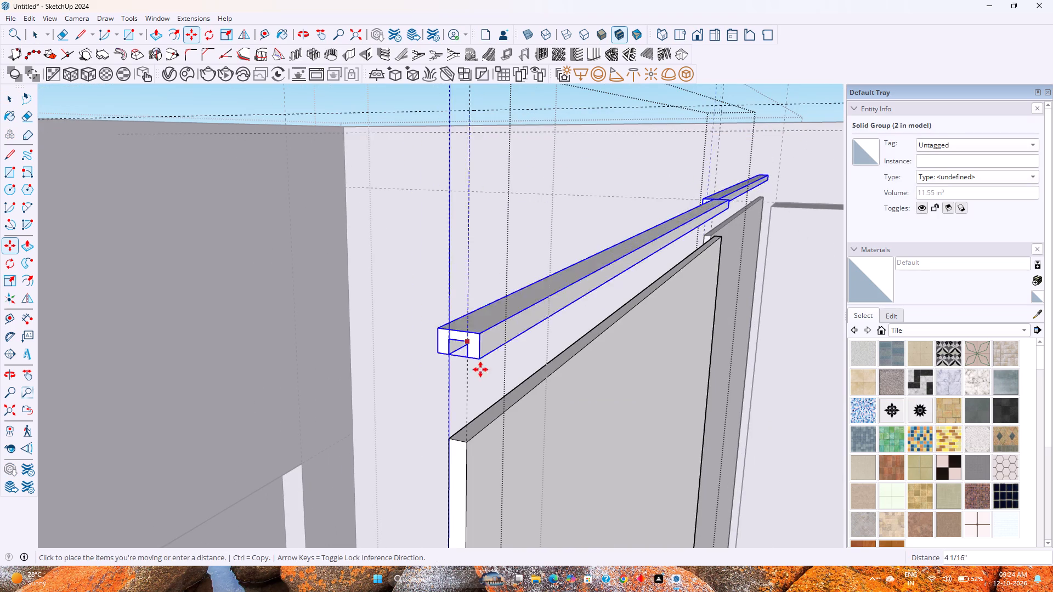
scroll(465, 442, "up", 7)
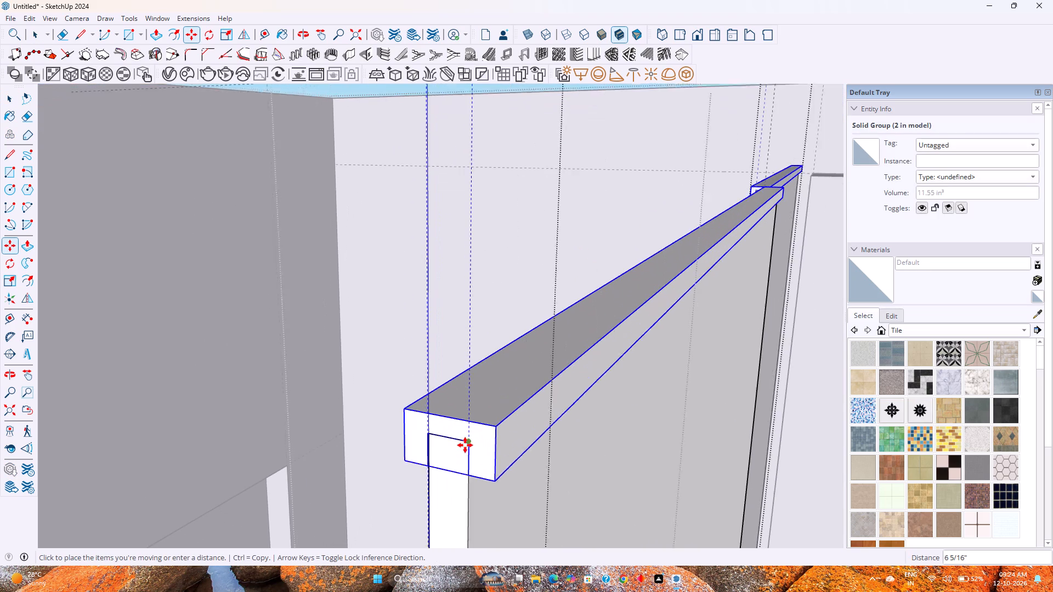
scroll(465, 445, "up", 7)
left_click(470, 442)
Examine the fit of the grooved top frame over the panels from the end and long sides.
scroll(479, 445, "up", 3)
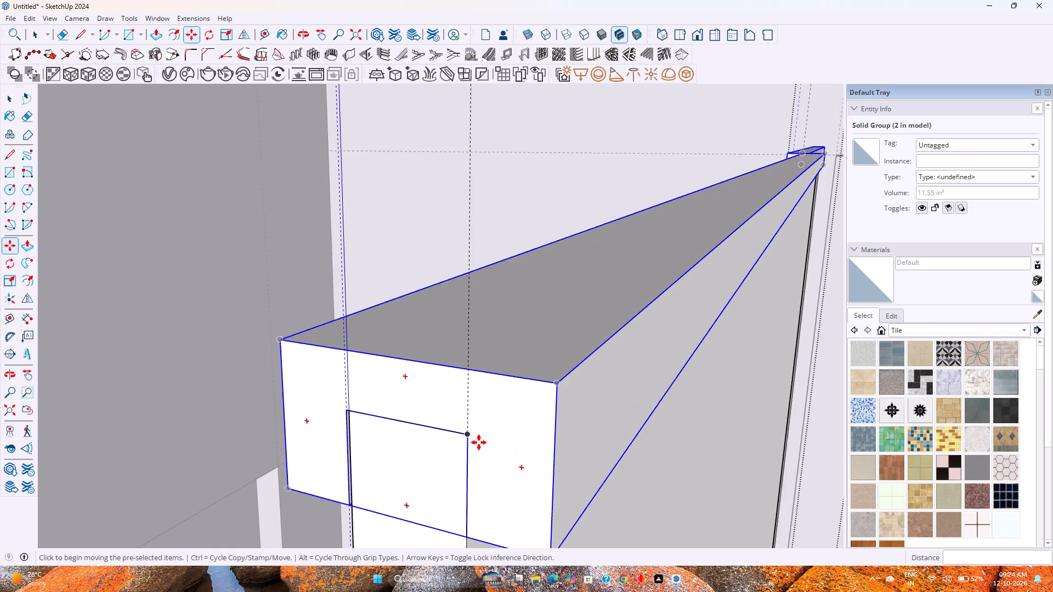
scroll(479, 442, "up", 4)
middle_click_drag(476, 442, 286, 354)
scroll(338, 361, "down", 5)
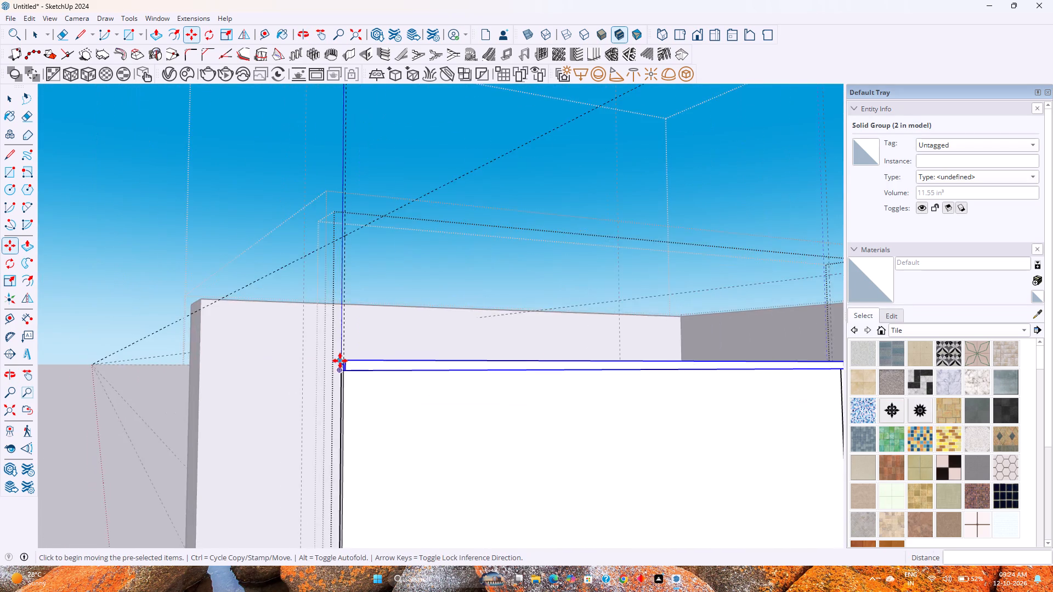
scroll(340, 361, "down", 9)
middle_click_drag(398, 408, 417, 306, "shift")
scroll(417, 305, "up", 1)
scroll(420, 305, "down", 5)
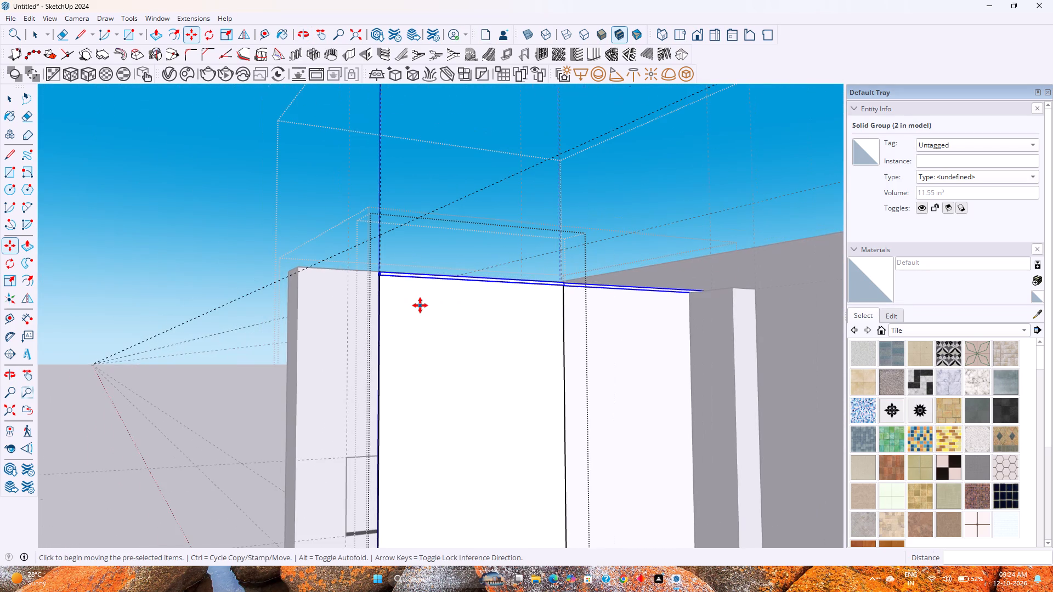
middle_click_drag(430, 350, 428, 300, "shift")
middle_click_drag(424, 297, 480, 312)
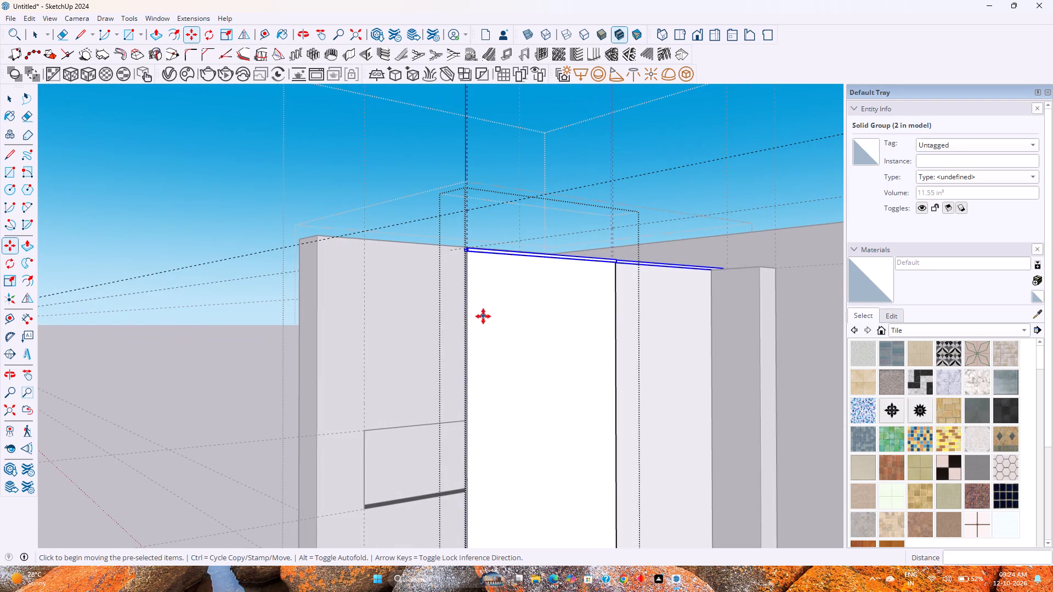
Flip a copy of the grooved top frame to the panels' bottom edge, with the horizontal mirror plane offset about 3' 11 15/16" downward.
middle_click_drag(518, 368, 429, 257, "shift")
scroll(428, 255, "down", 5)
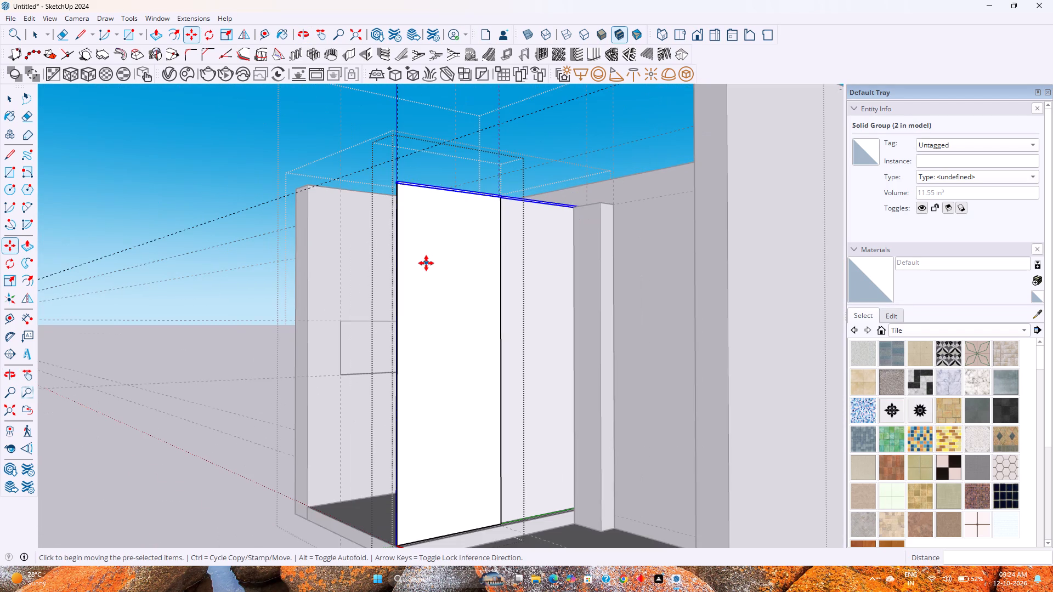
left_click(264, 32)
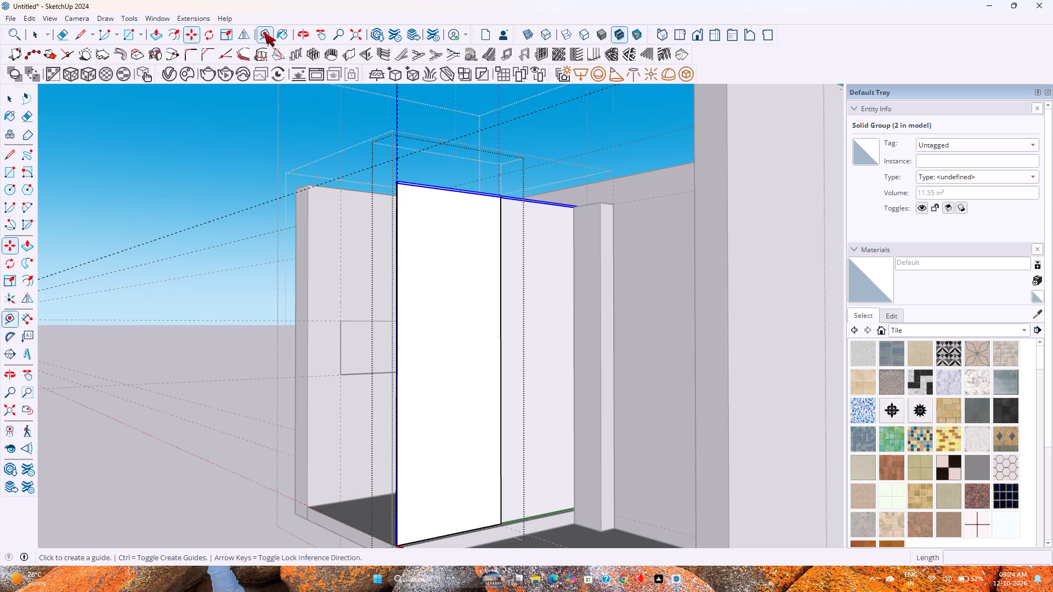
scroll(466, 217, "up", 2)
middle_click_drag(472, 230, 485, 298)
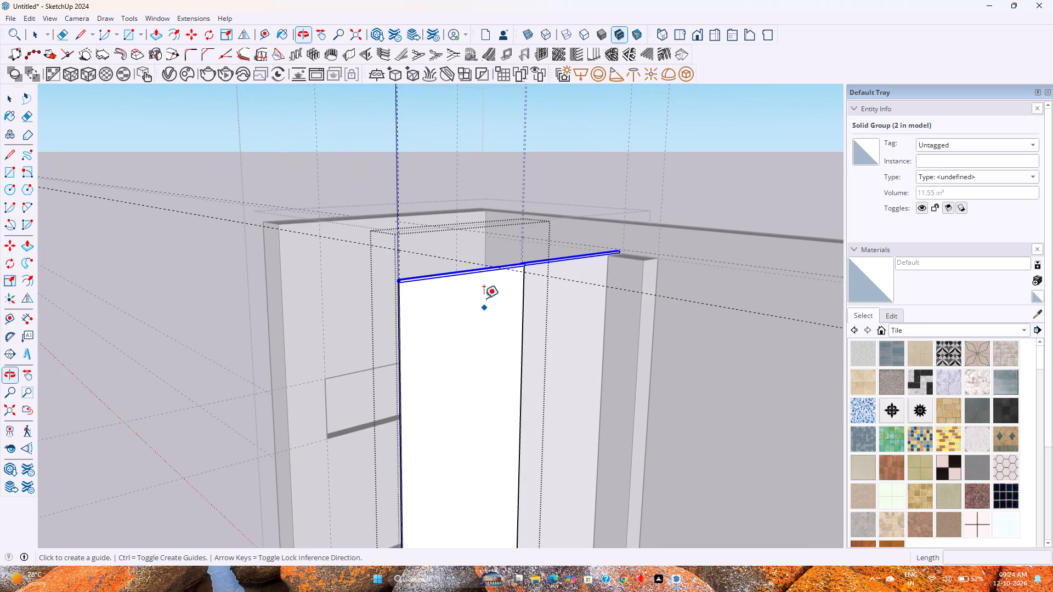
left_click(241, 31)
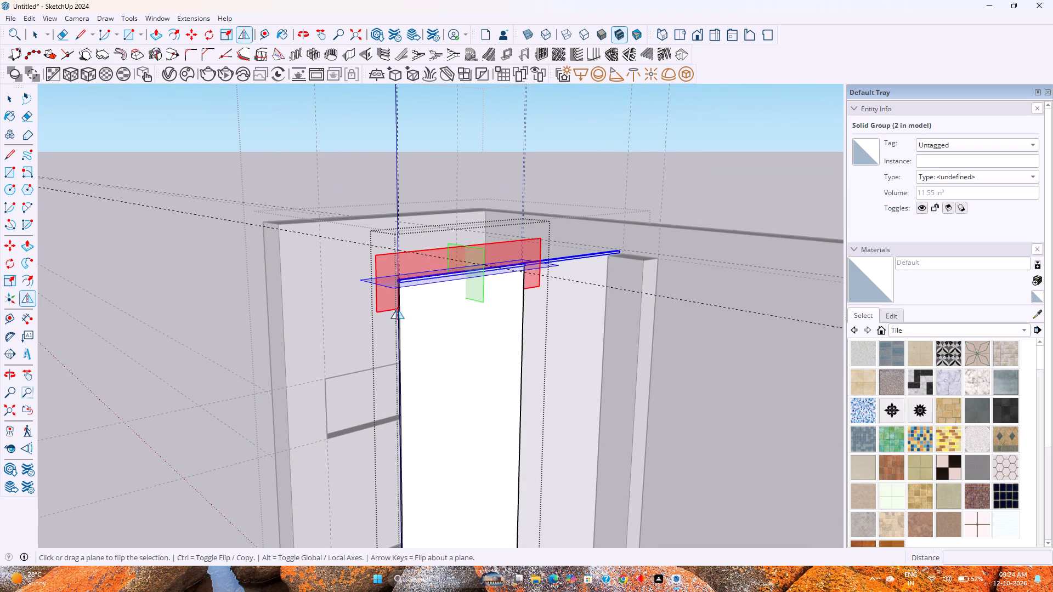
left_click_drag(432, 283, 431, 289)
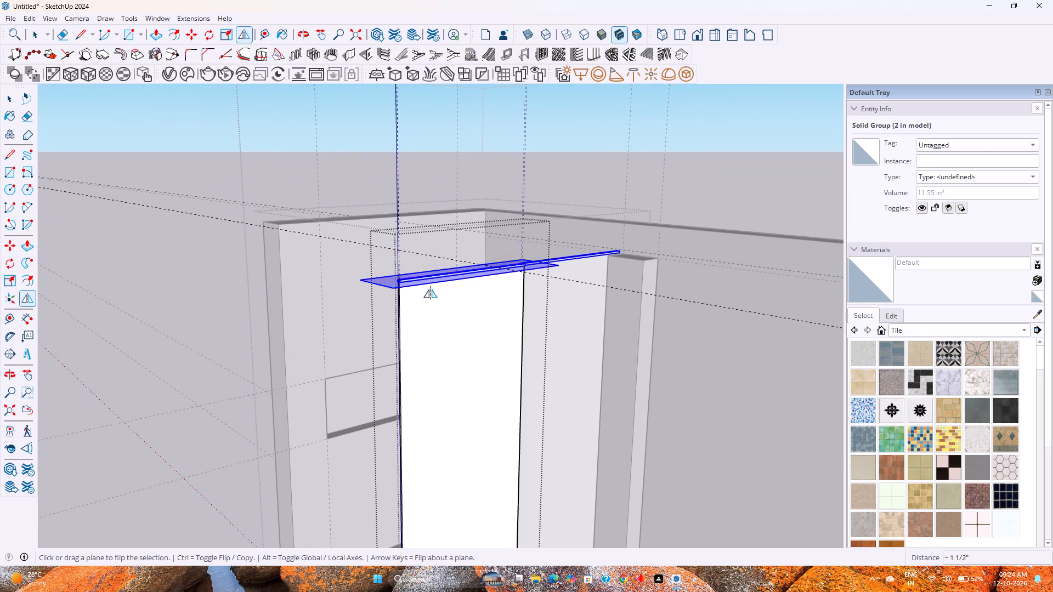
left_click_drag(431, 289, 404, 502)
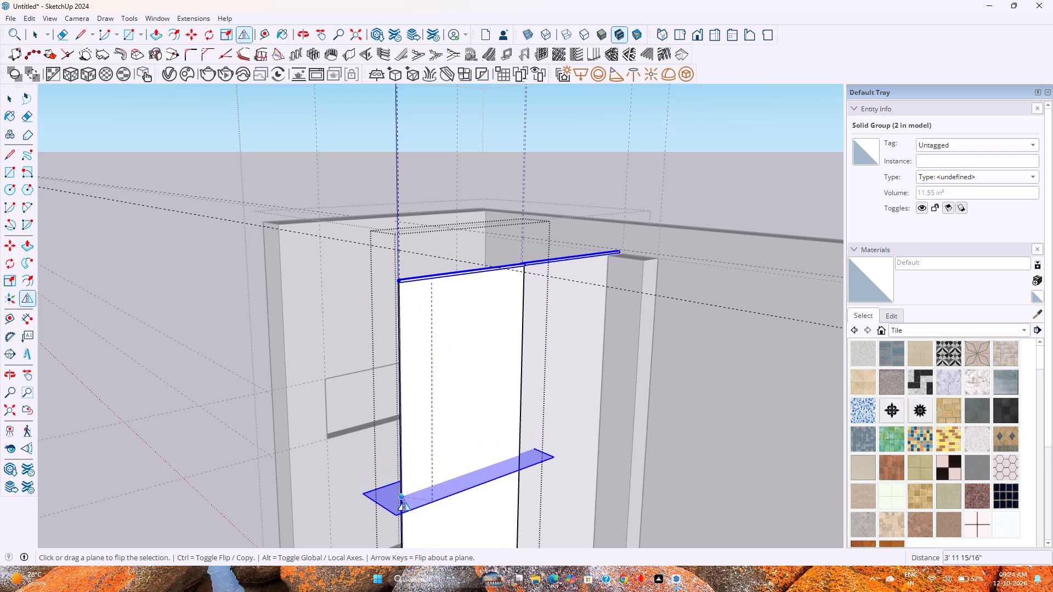
left_click_drag(404, 502, 404, 503)
scroll(406, 494, "down", 5)
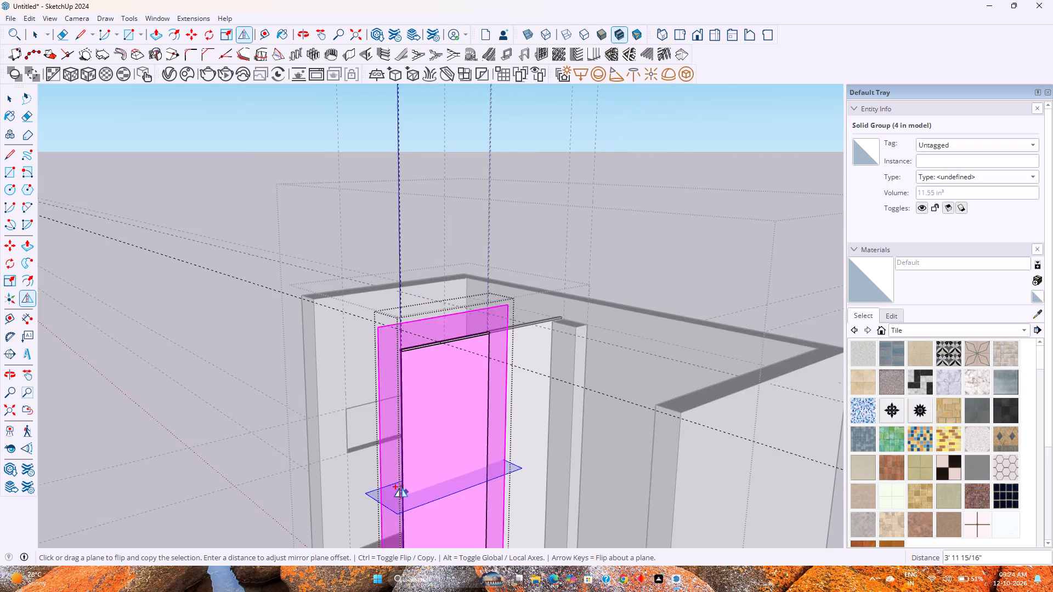
middle_click_drag(400, 488, 386, 371, "shift")
key("space")
Examine the fit of the copied grooved frame along the bottom of the panels from the end and long sides.
scroll(401, 504, "up", 15)
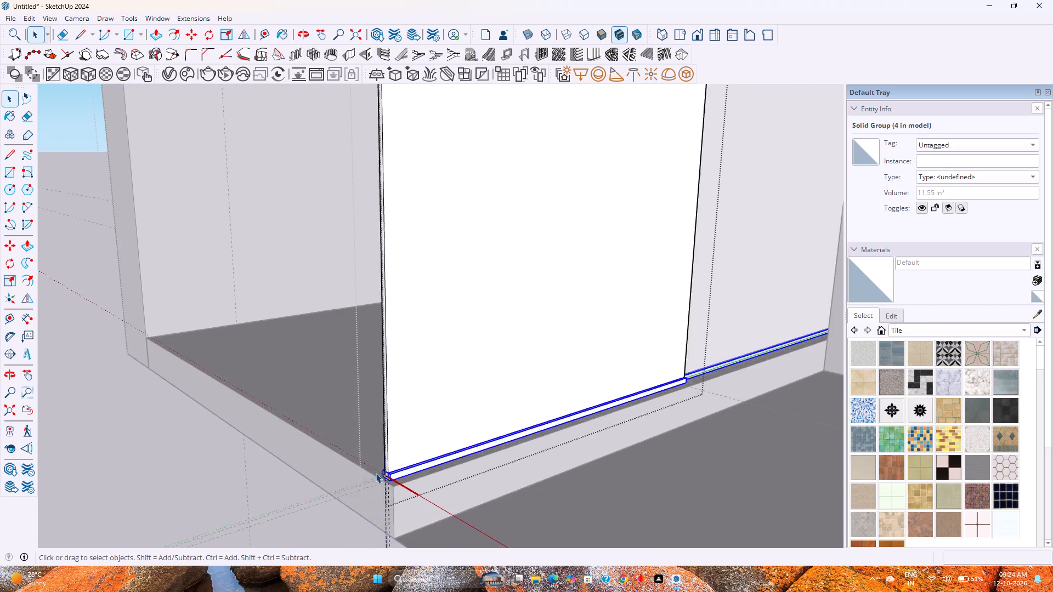
scroll(376, 473, "up", 13)
middle_click_drag(392, 476, 545, 445)
key("Escape")
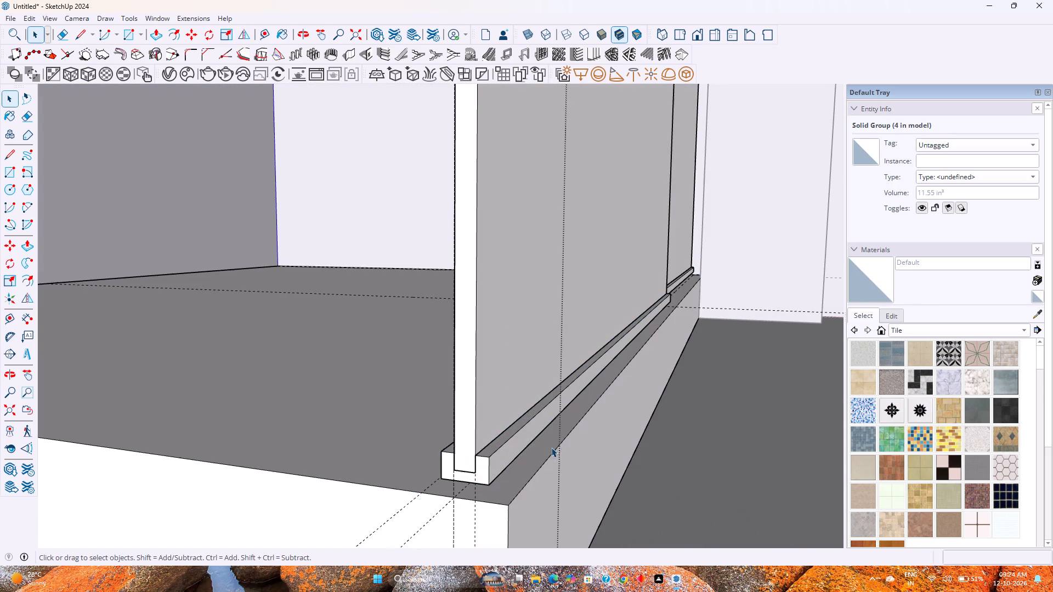
scroll(517, 430, "down", 13)
middle_click_drag(517, 430, 466, 468)
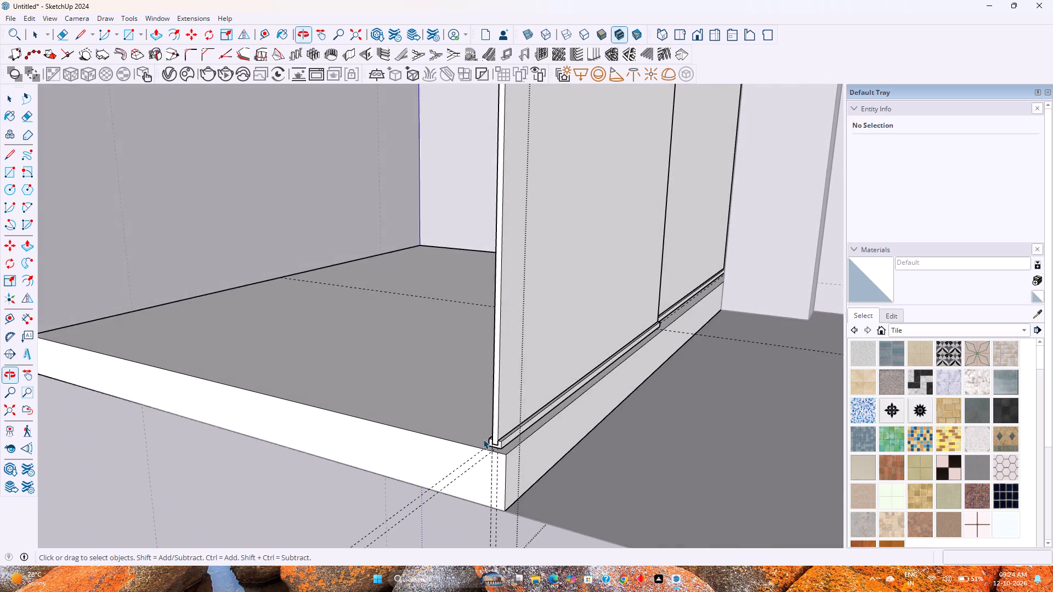
scroll(483, 439, "down", 3)
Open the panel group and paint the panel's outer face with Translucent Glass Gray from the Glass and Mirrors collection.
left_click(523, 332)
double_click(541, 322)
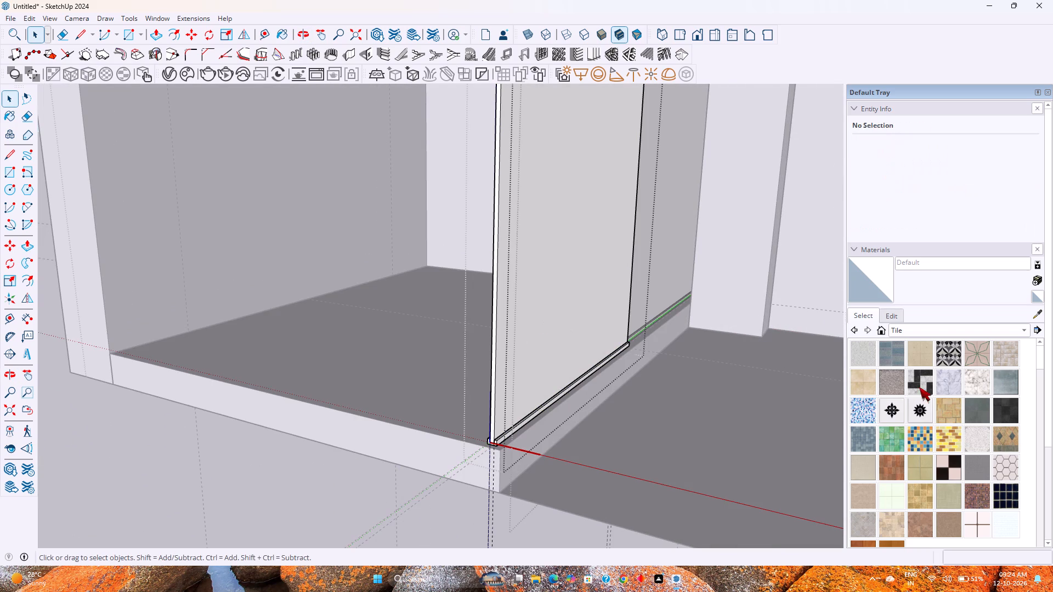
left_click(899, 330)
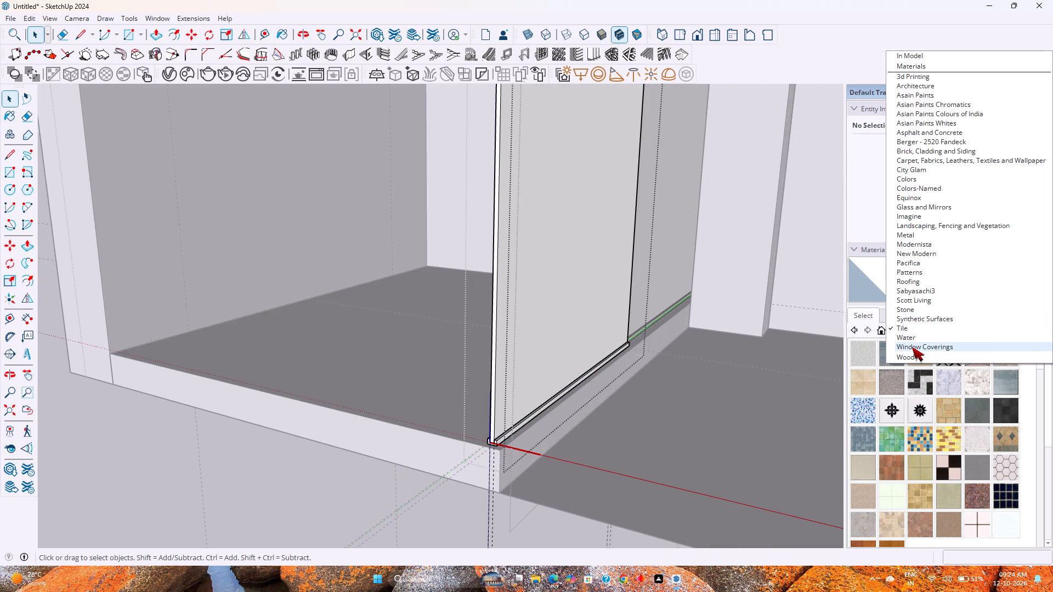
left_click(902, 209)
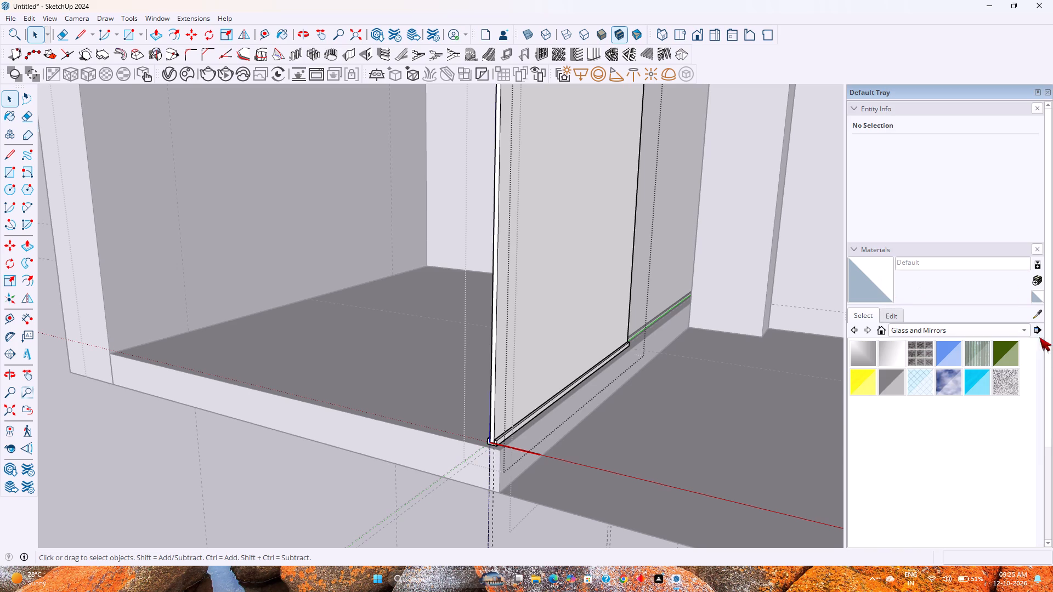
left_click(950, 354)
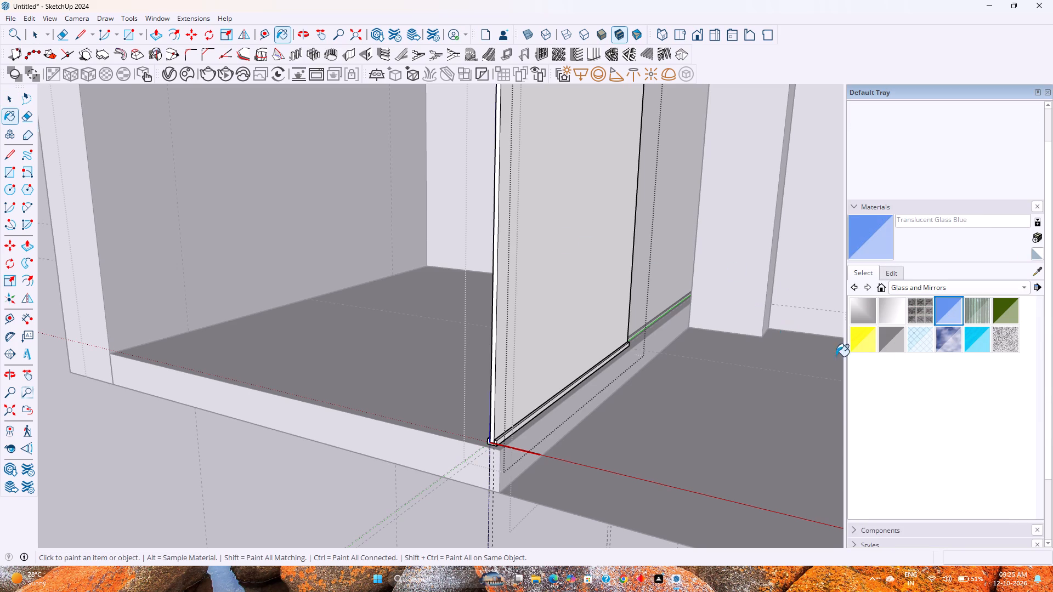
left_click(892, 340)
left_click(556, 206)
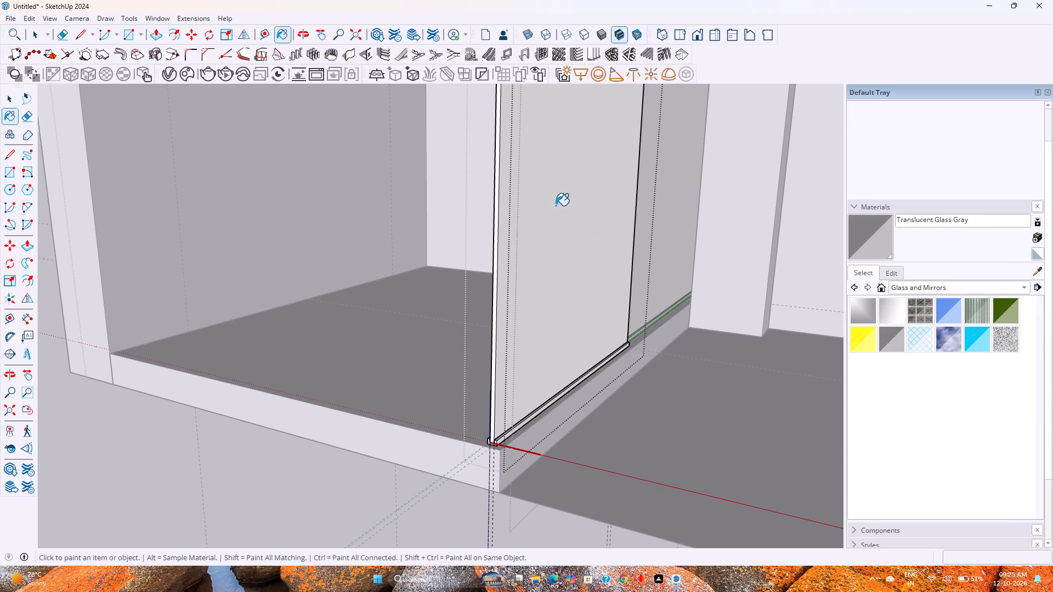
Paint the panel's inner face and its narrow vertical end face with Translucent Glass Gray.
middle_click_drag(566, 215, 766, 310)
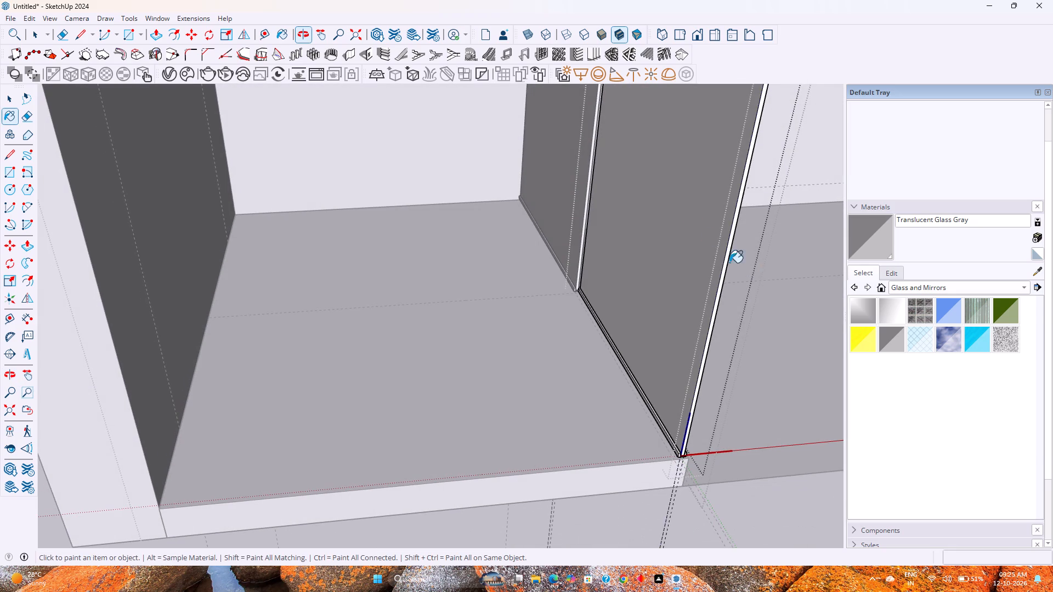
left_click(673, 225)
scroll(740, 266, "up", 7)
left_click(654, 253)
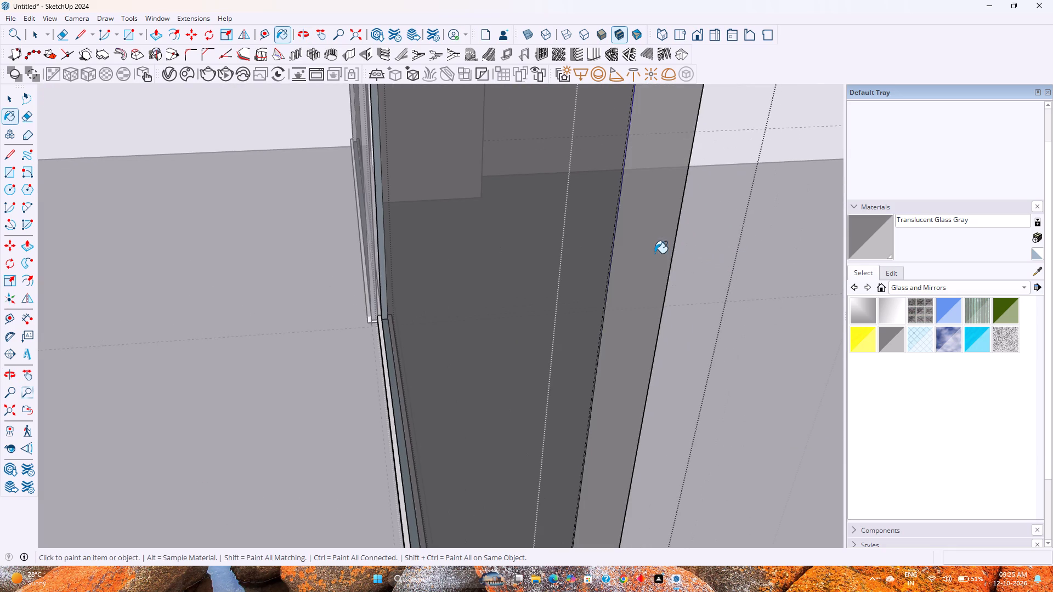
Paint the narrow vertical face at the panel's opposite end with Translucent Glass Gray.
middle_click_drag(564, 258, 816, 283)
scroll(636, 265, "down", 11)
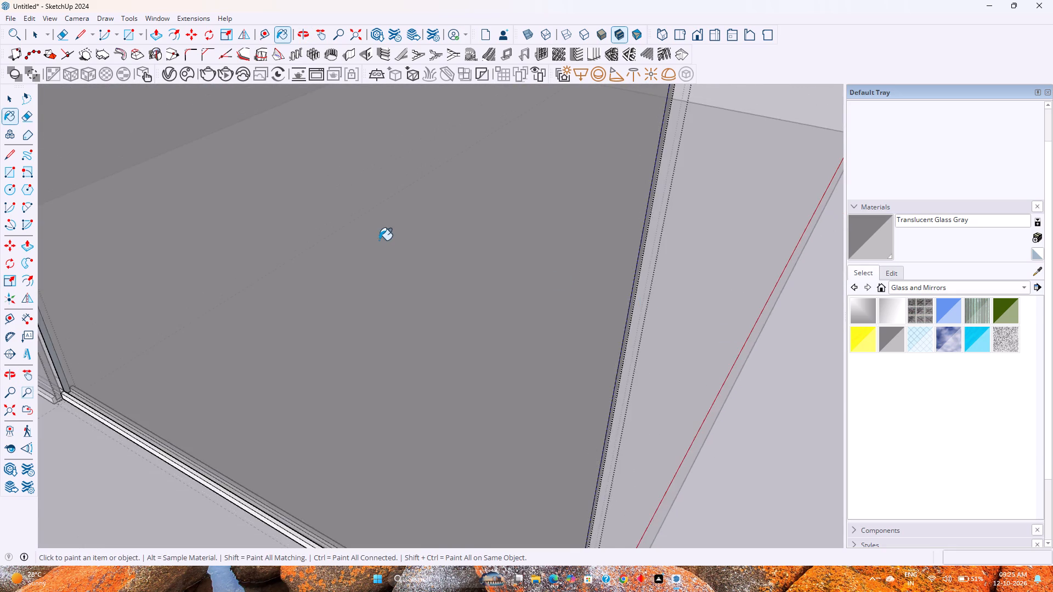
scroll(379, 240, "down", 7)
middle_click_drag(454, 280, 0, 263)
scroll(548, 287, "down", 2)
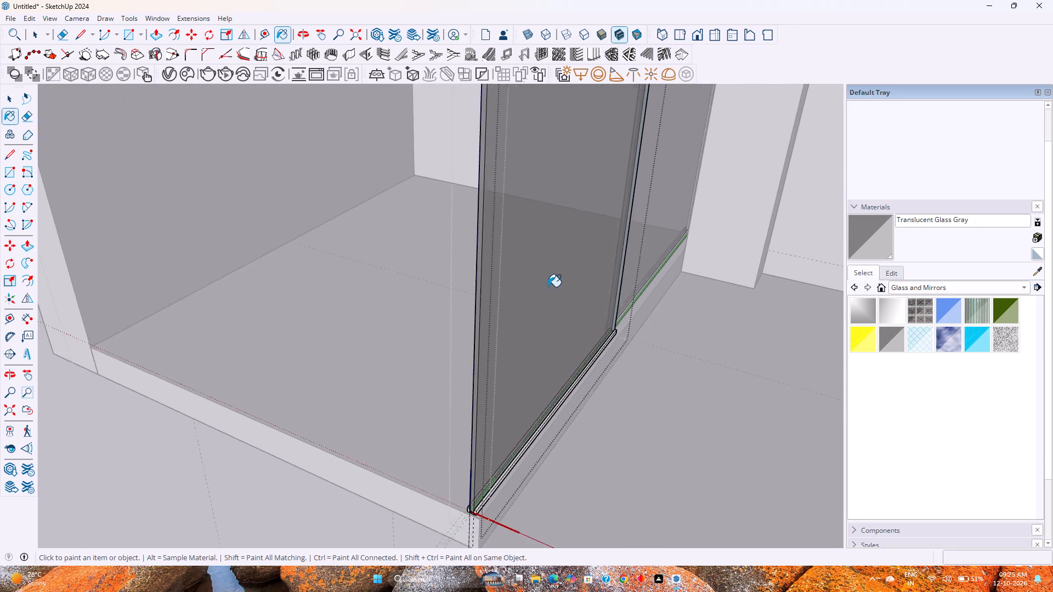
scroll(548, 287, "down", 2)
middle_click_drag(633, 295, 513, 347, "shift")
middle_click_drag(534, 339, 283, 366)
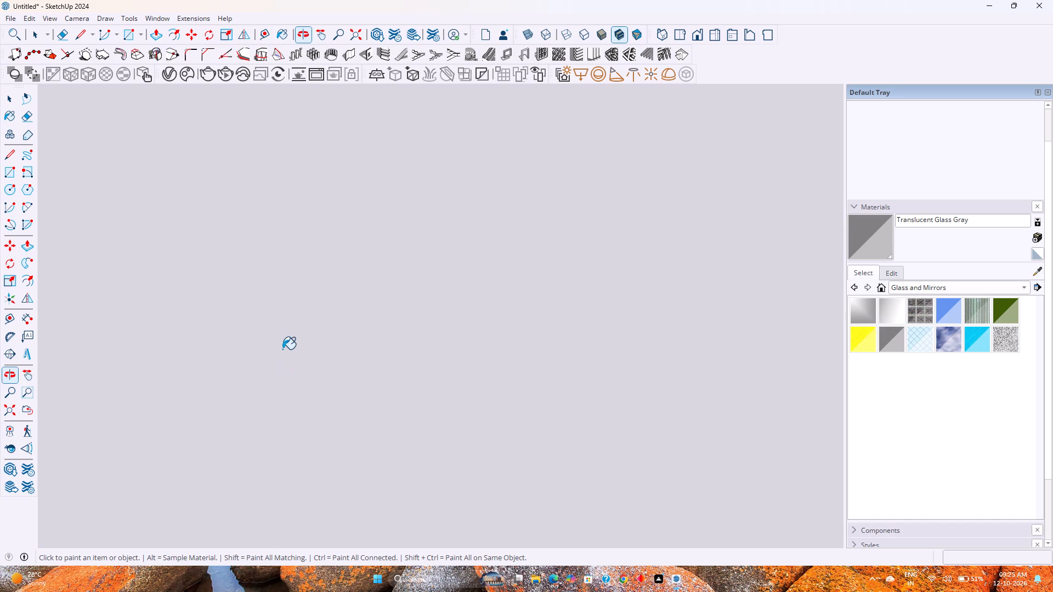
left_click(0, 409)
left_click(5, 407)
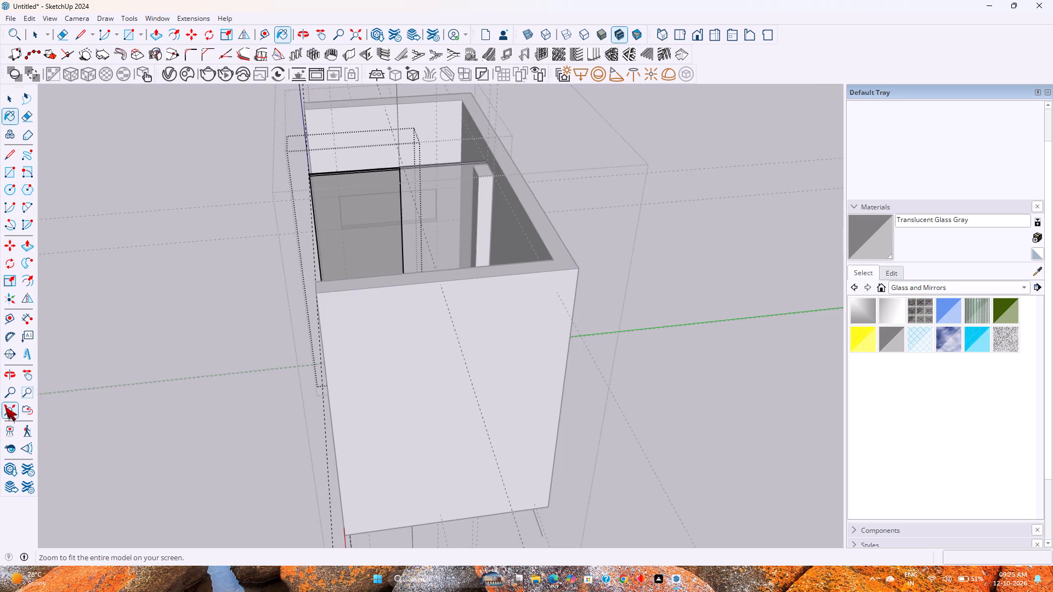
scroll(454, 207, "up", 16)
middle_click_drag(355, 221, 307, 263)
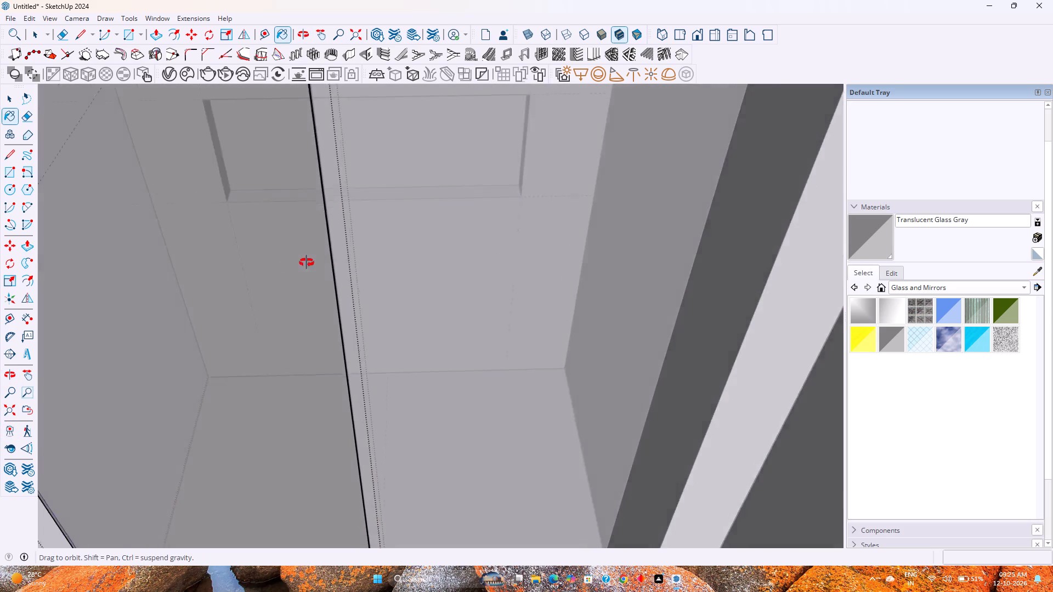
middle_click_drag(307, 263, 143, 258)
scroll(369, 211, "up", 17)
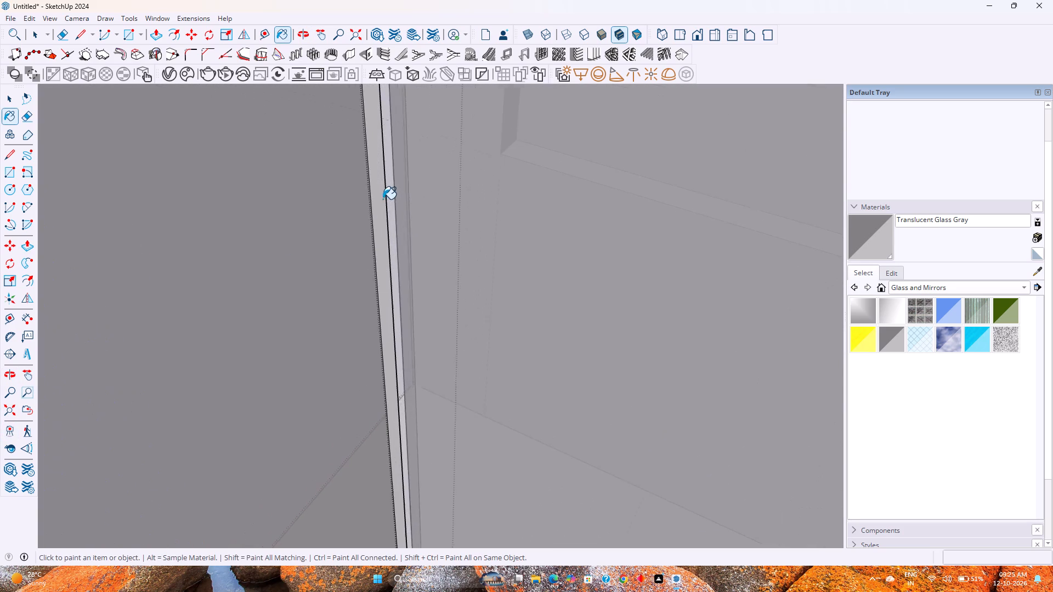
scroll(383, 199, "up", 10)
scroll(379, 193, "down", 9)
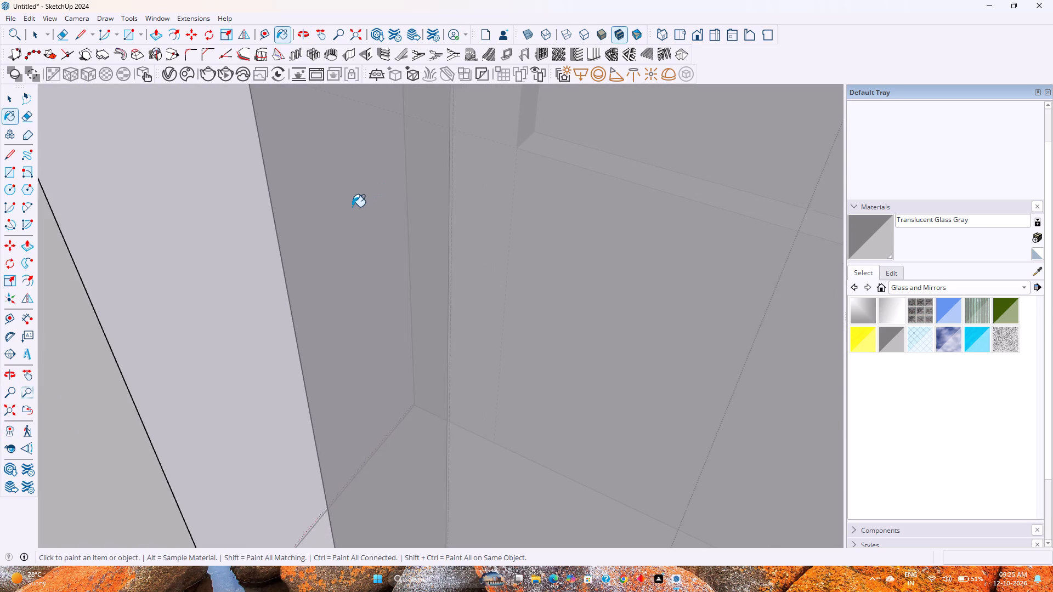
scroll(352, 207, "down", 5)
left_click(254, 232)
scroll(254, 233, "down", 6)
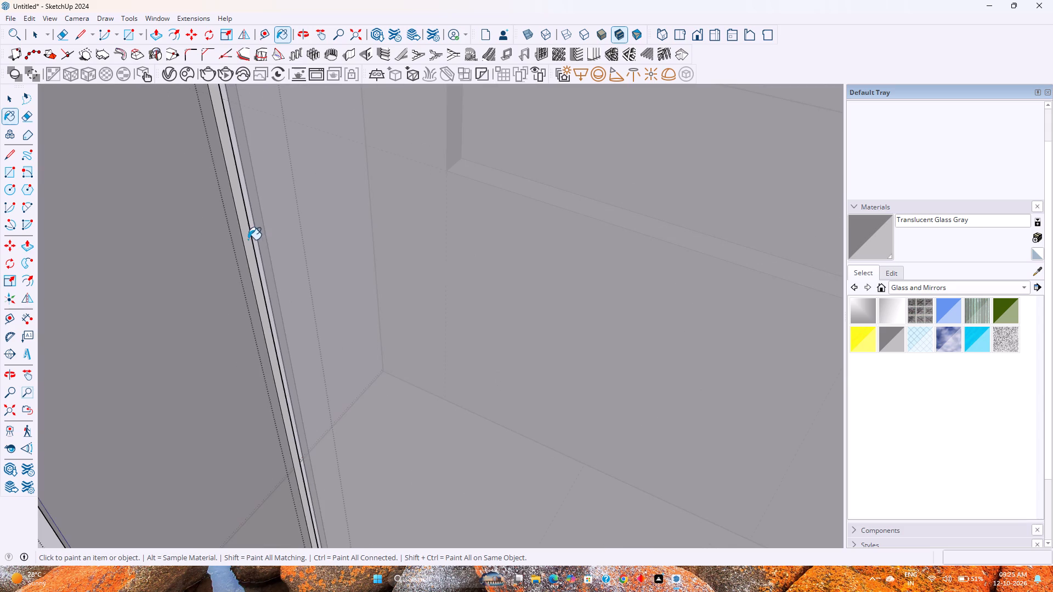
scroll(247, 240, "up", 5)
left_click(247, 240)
Examine the glass-painted panels from both sides and up close where the grooved frame caps the top corner.
scroll(247, 240, "down", 4)
middle_click_drag(247, 240, 409, 224)
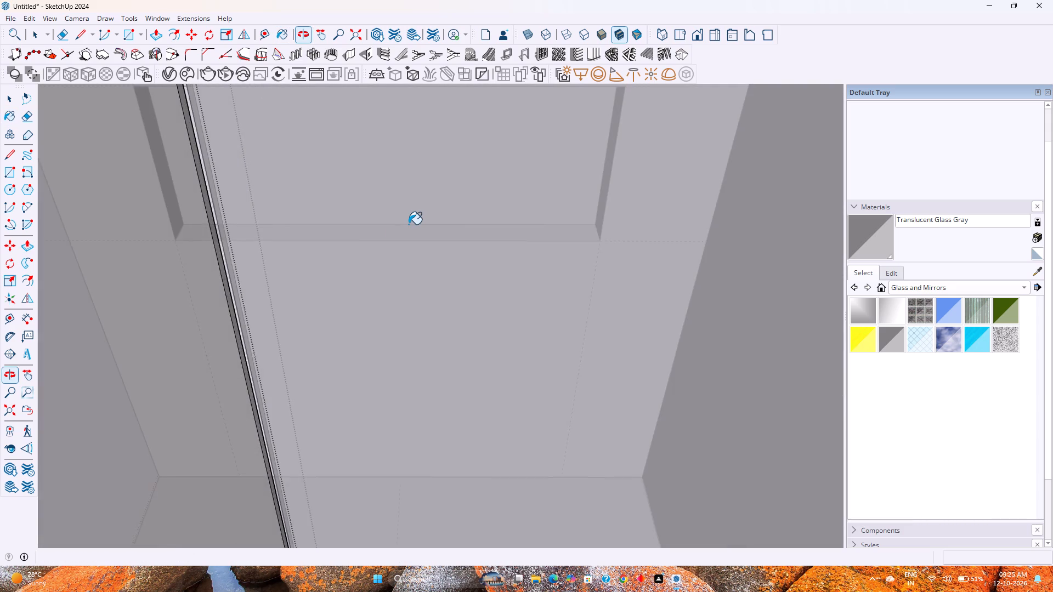
scroll(409, 224, "down", 20)
middle_click_drag(348, 236, 498, 235, "shift")
middle_click_drag(339, 234, 444, 247)
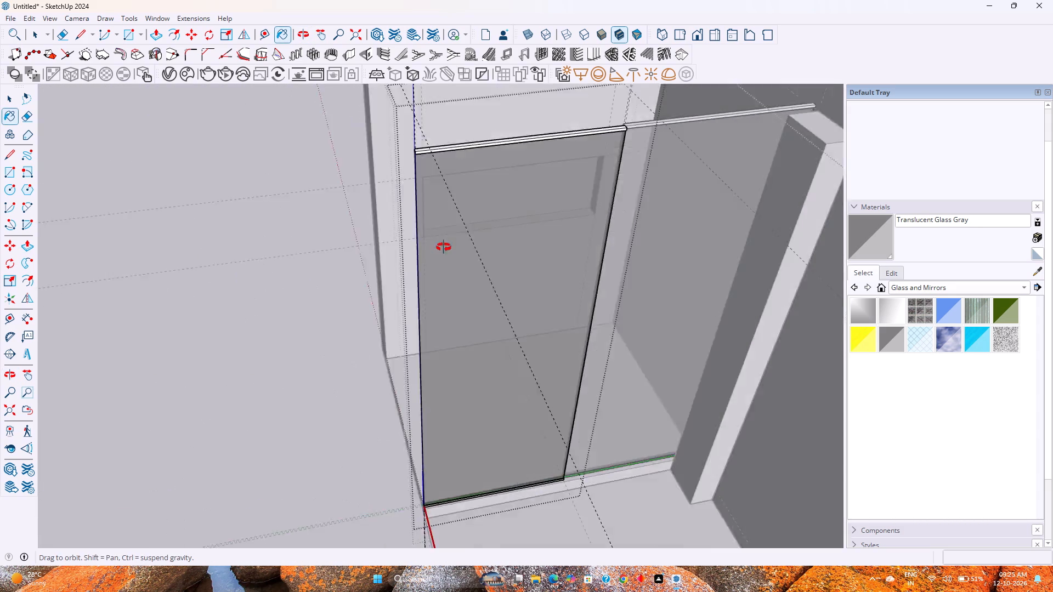
middle_click_drag(444, 247, 586, 237)
middle_click_drag(598, 224, 502, 316, "shift")
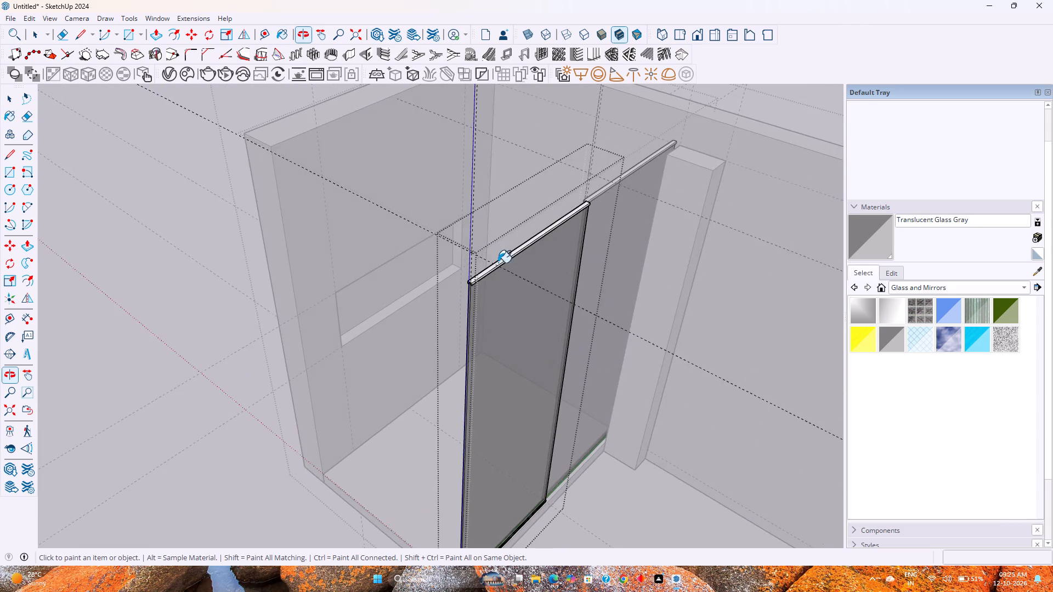
scroll(497, 258, "up", 6)
middle_click_drag(463, 295, 480, 222)
scroll(489, 243, "up", 1)
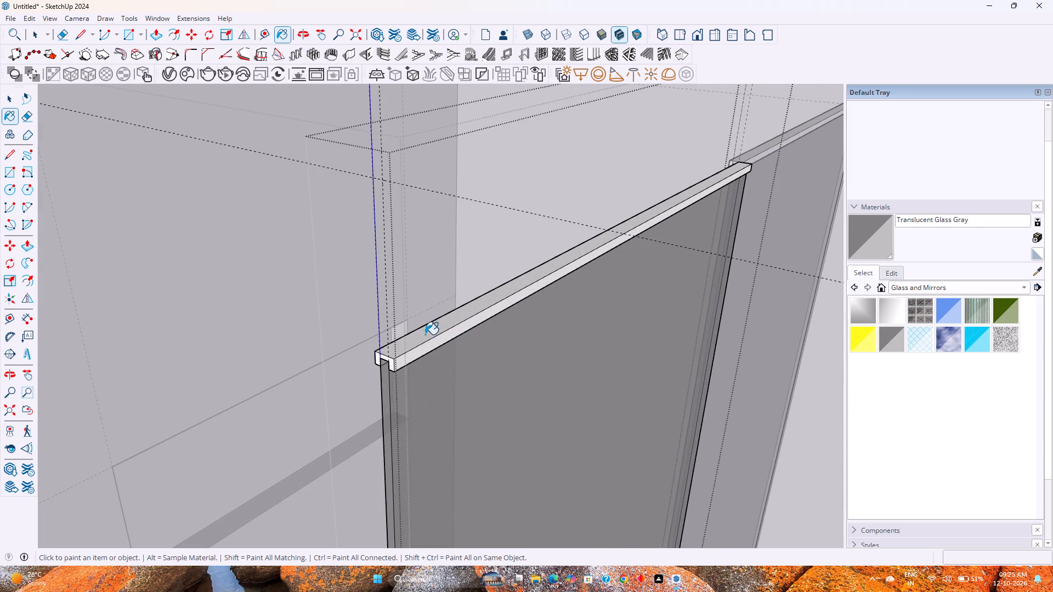
scroll(388, 363, "up", 5)
middle_click_drag(387, 371, 428, 294)
key("space")
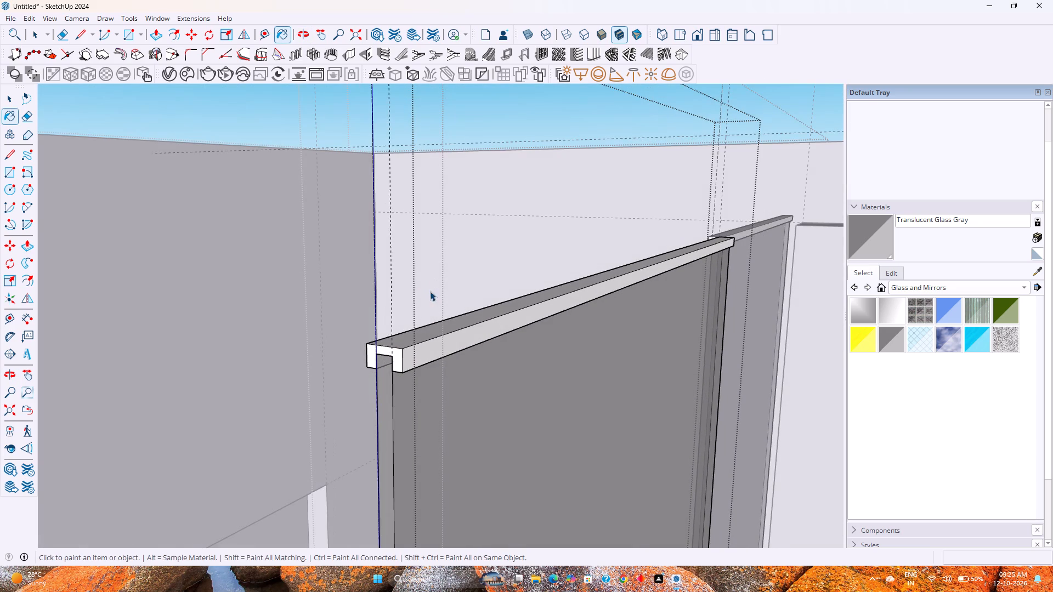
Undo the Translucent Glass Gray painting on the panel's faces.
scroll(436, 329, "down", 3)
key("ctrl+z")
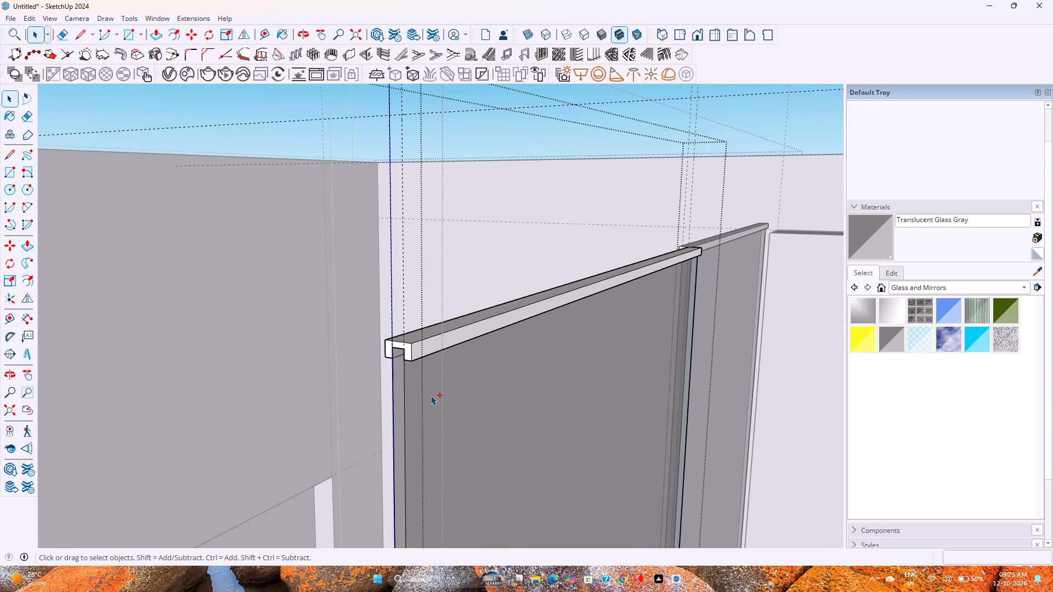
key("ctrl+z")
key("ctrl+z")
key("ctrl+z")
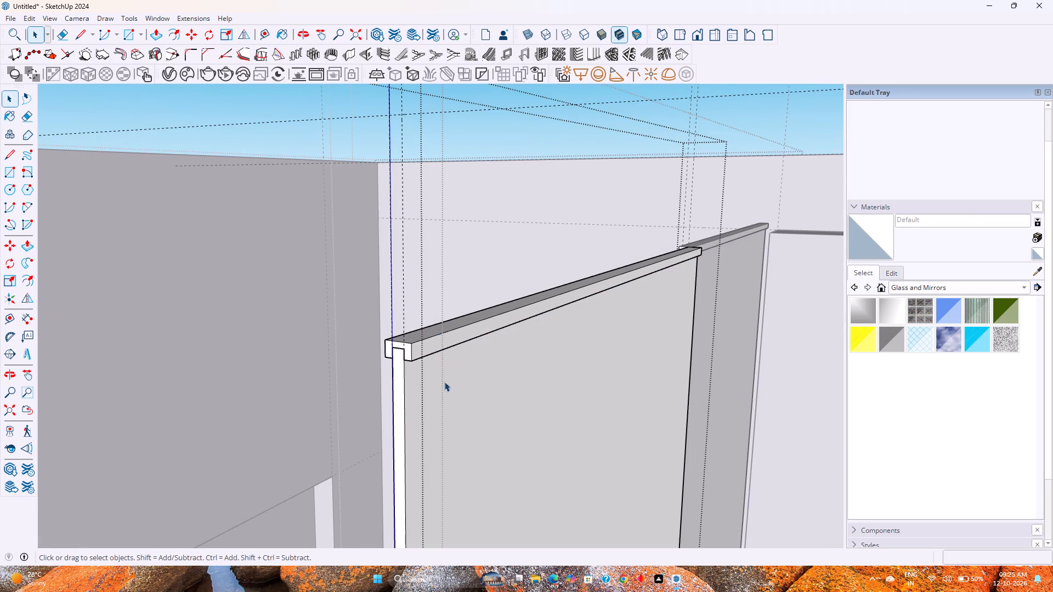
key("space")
Move the grooved top frame straight up about 1 1/8" from its corner, off the panel's top edge.
left_click(496, 326)
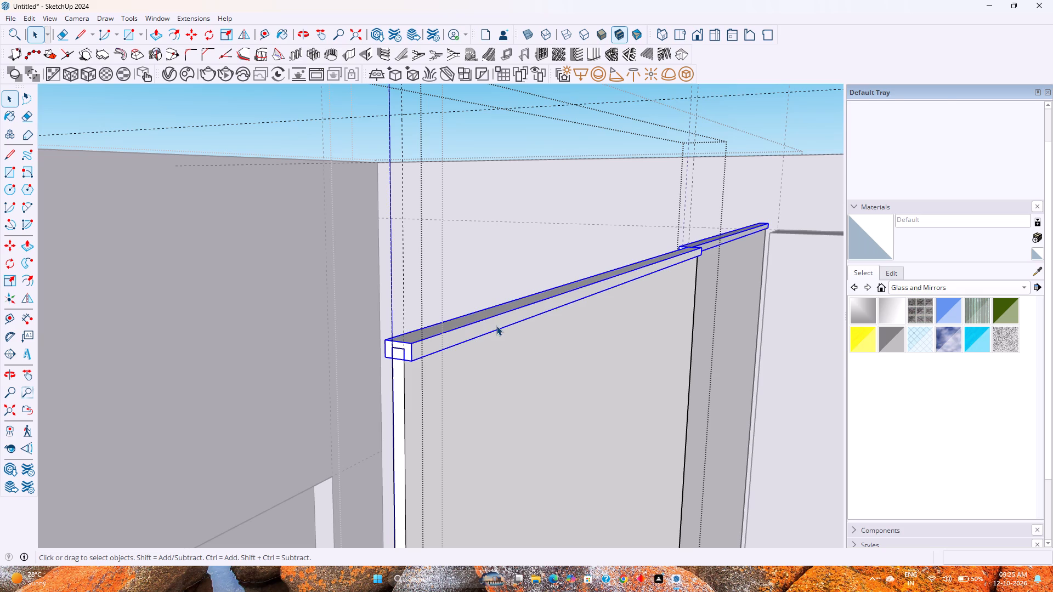
key("m")
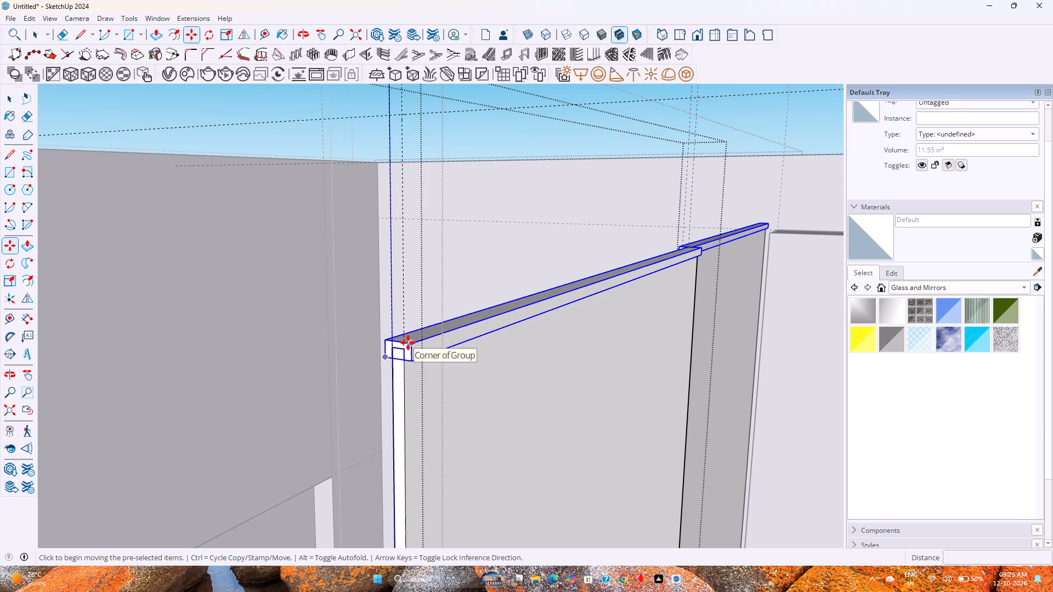
left_click(408, 343)
left_click(410, 304)
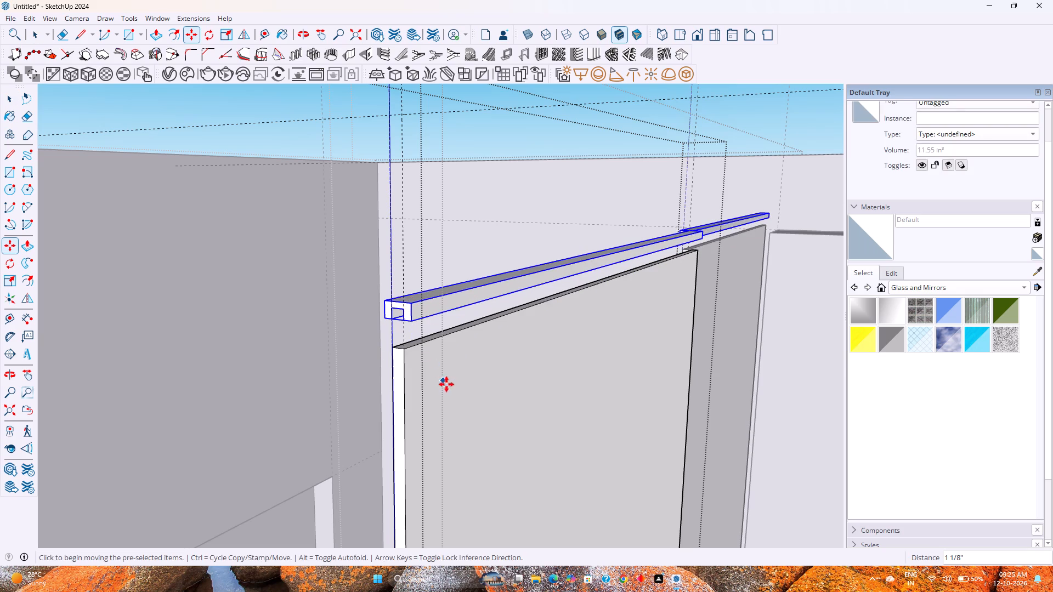
Group all the faces and edges of the glass panel below the raised top frame.
key("space")
triple_click(482, 403)
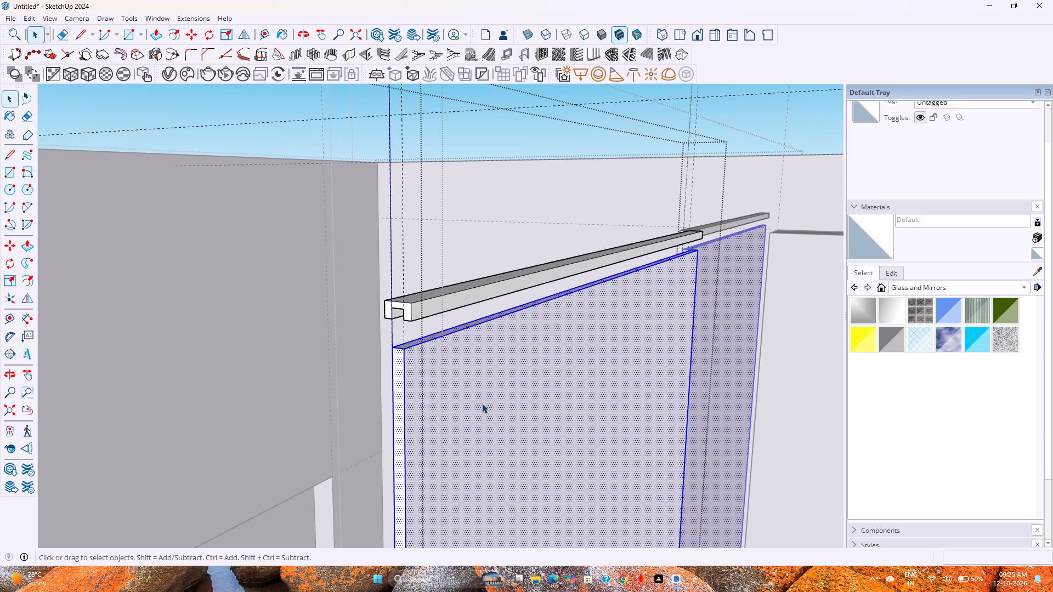
middle_click_drag(482, 403, 428, 392)
right_click(440, 389)
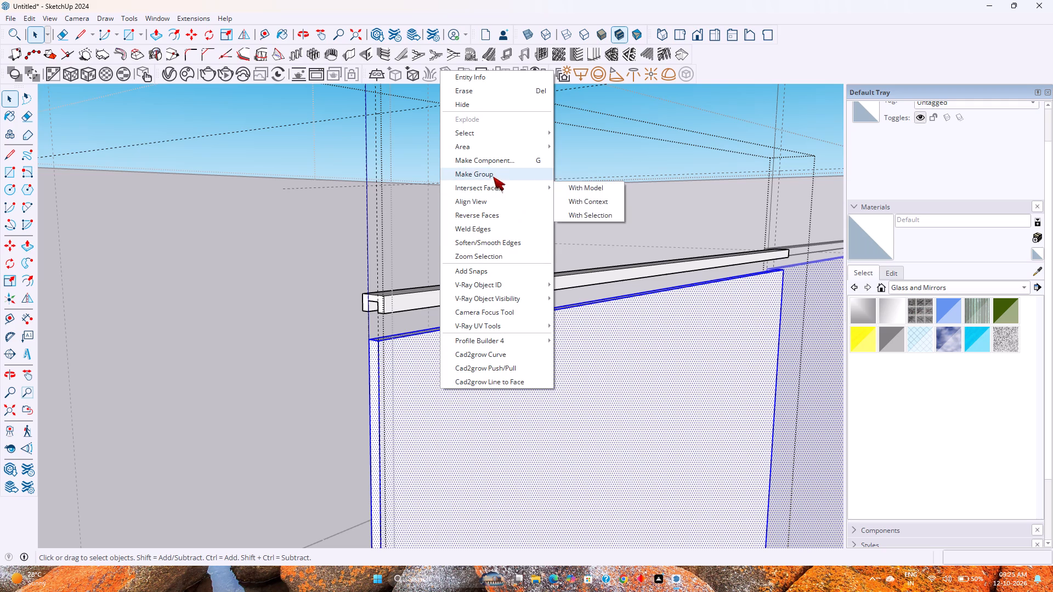
left_click(493, 177)
Paint the grouped panel with Translucent Glass Gray.
left_click(956, 313)
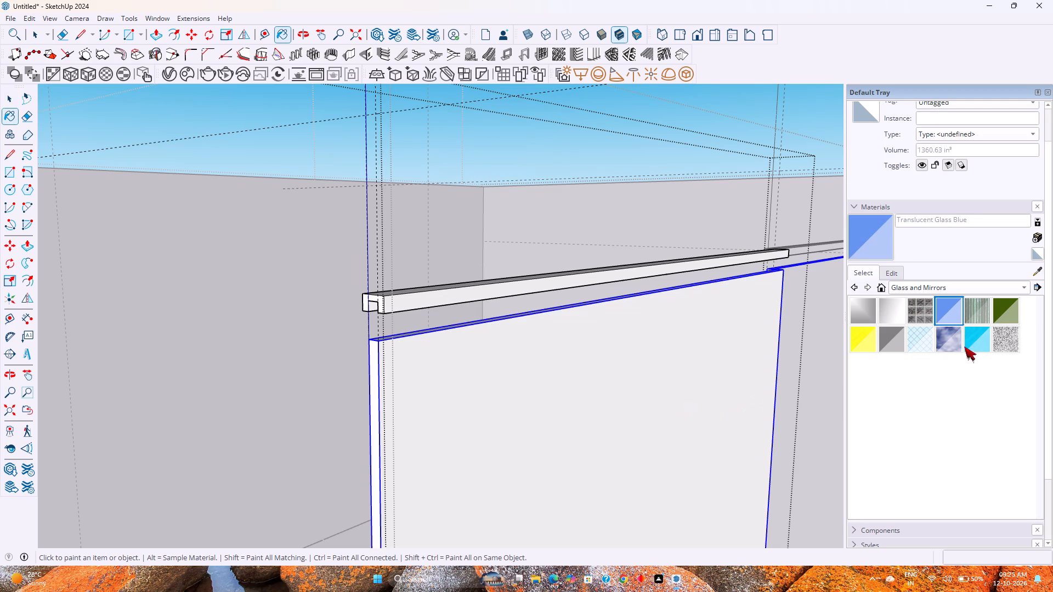
left_click(899, 344)
left_click(496, 386)
key("space")
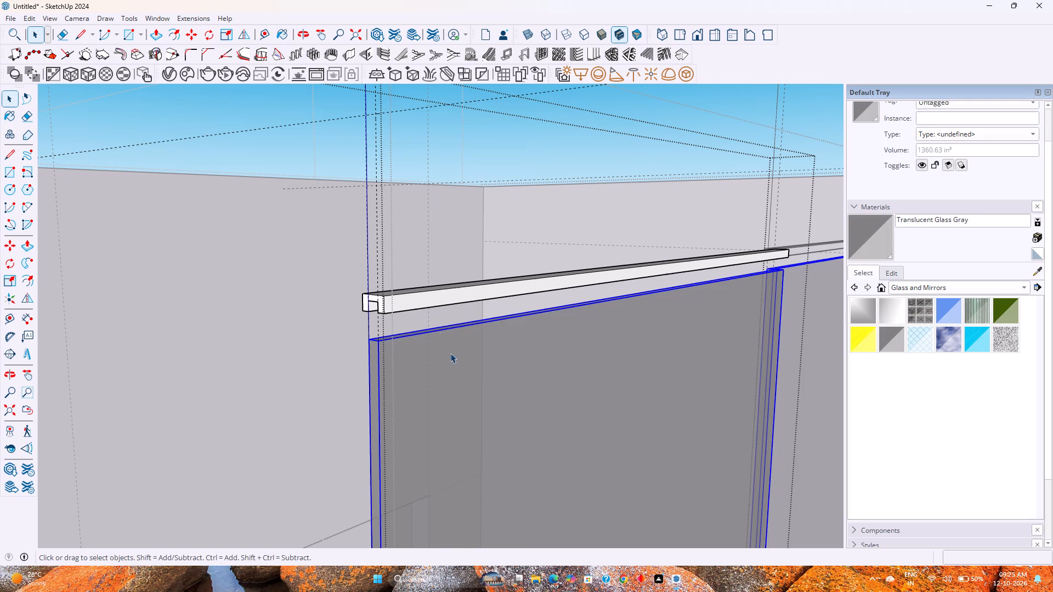
Move the grooved top frame straight down about 1 1/16" so its groove seats over the panel's top edge.
left_click(424, 297)
key("m")
scroll(384, 290, "up", 2)
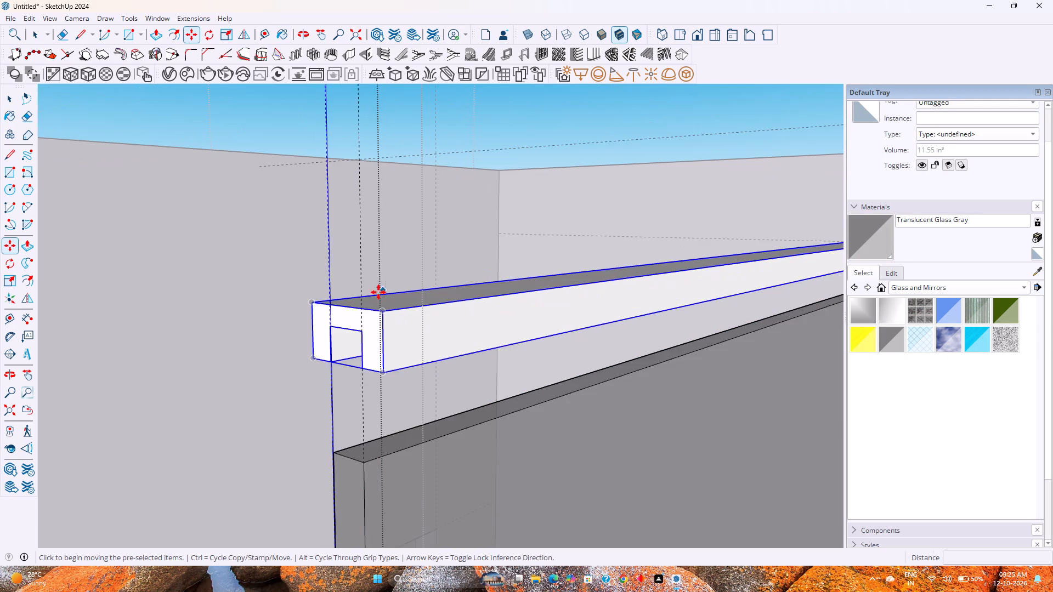
scroll(378, 292, "up", 3)
left_click(360, 339)
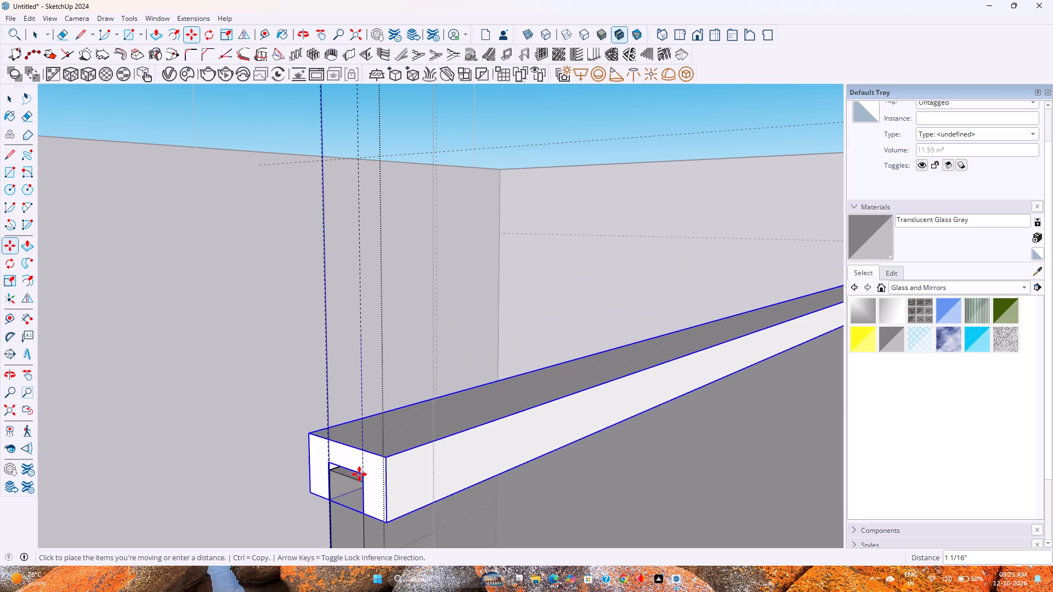
left_click(361, 482)
key("space")
scroll(371, 465, "down", 6)
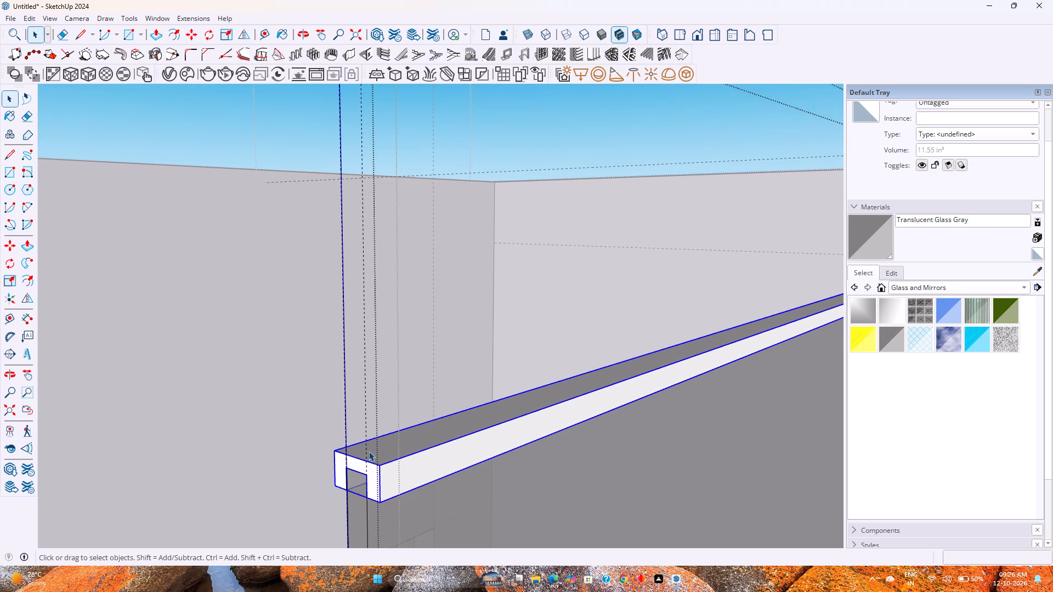
key("Escape")
Examine the glass panels from the top frame down to the grooved bottom frame at the platform's corner.
scroll(380, 435, "down", 10)
middle_click_drag(395, 469, 402, 359, "shift")
scroll(415, 340, "down", 10)
middle_click_drag(435, 420, 435, 417, "shift")
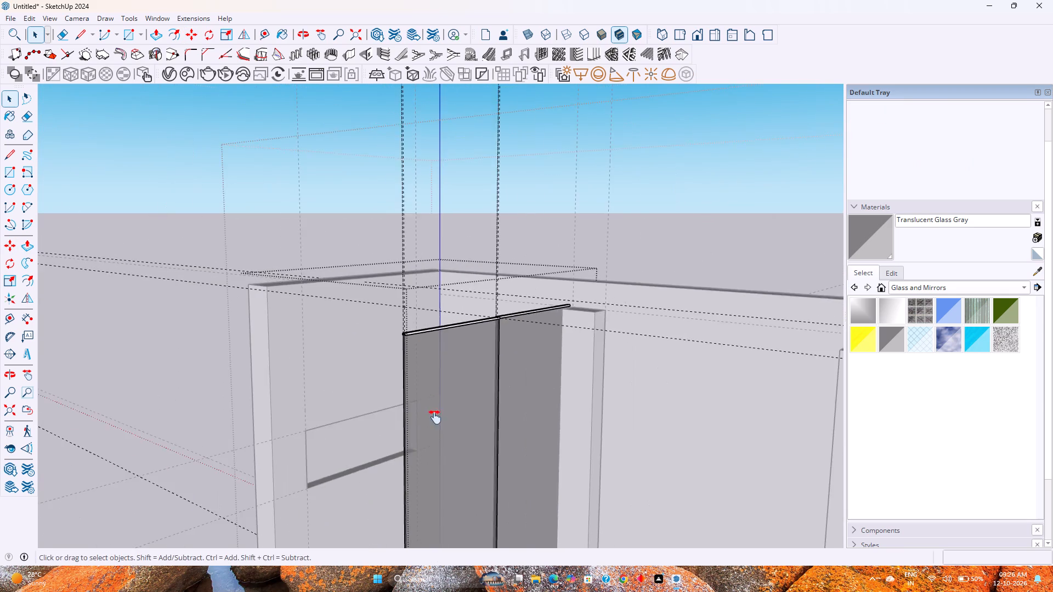
middle_click_drag(435, 417, 451, 281, "shift")
middle_click_drag(473, 502, 466, 359, "shift")
scroll(401, 421, "up", 13)
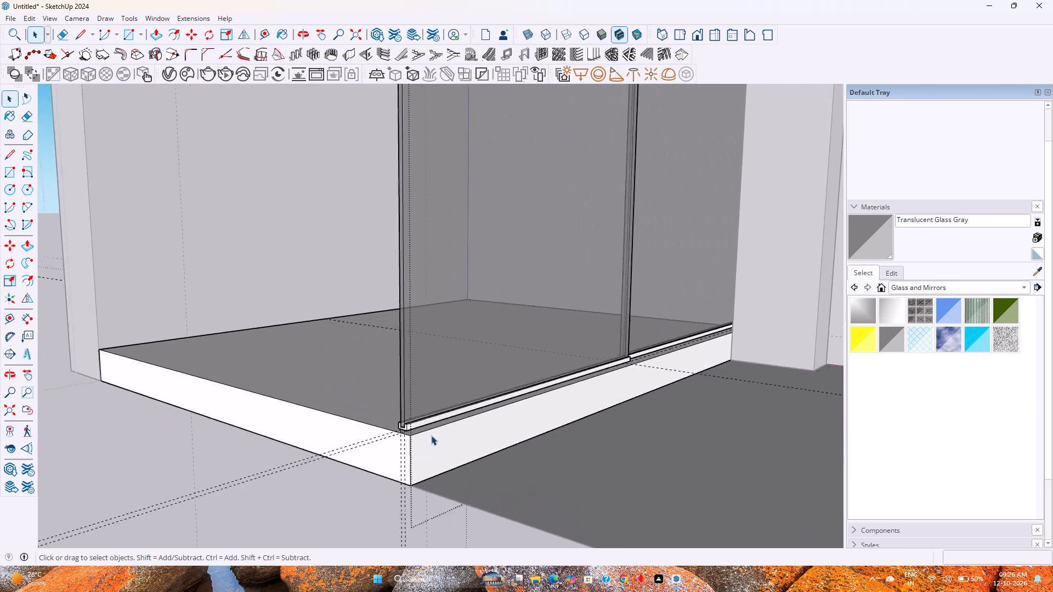
scroll(431, 435, "up", 8)
scroll(392, 420, "up", 1, "shift")
scroll(389, 413, "up", 9)
scroll(389, 413, "down", 2)
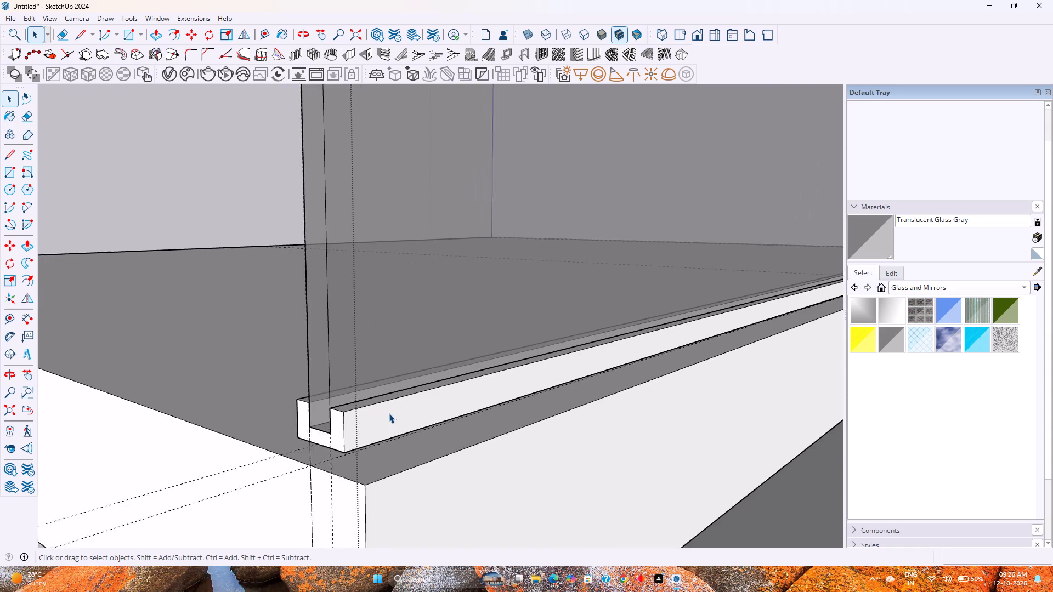
scroll(389, 413, "down", 8)
scroll(389, 413, "up", 1)
scroll(389, 413, "down", 16)
middle_click_drag(444, 345, 434, 454, "shift")
scroll(436, 436, "down", 3)
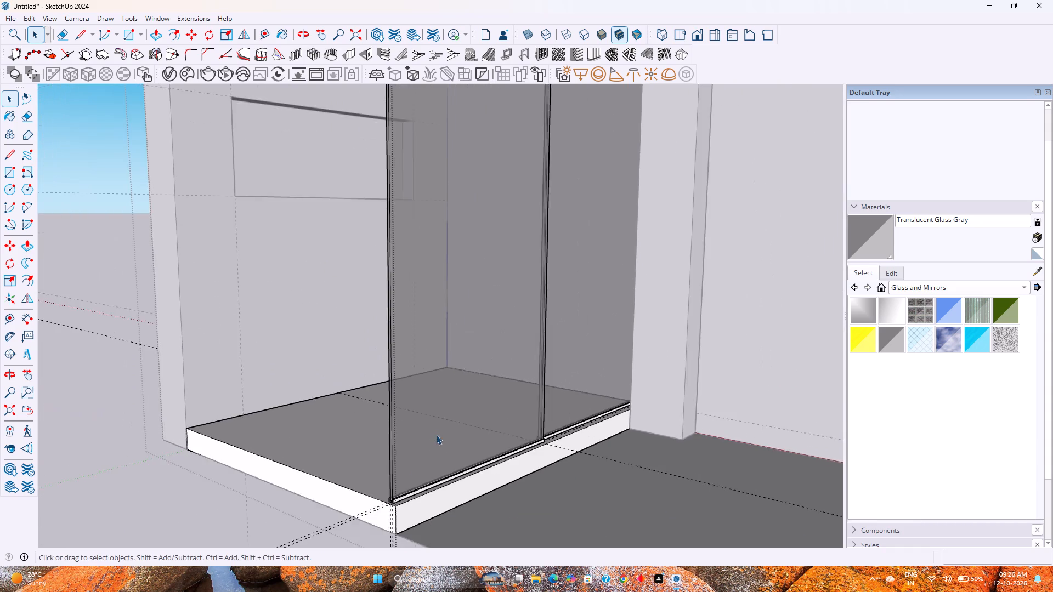
scroll(436, 435, "down", 8)
middle_click_drag(483, 362, 466, 483, "shift")
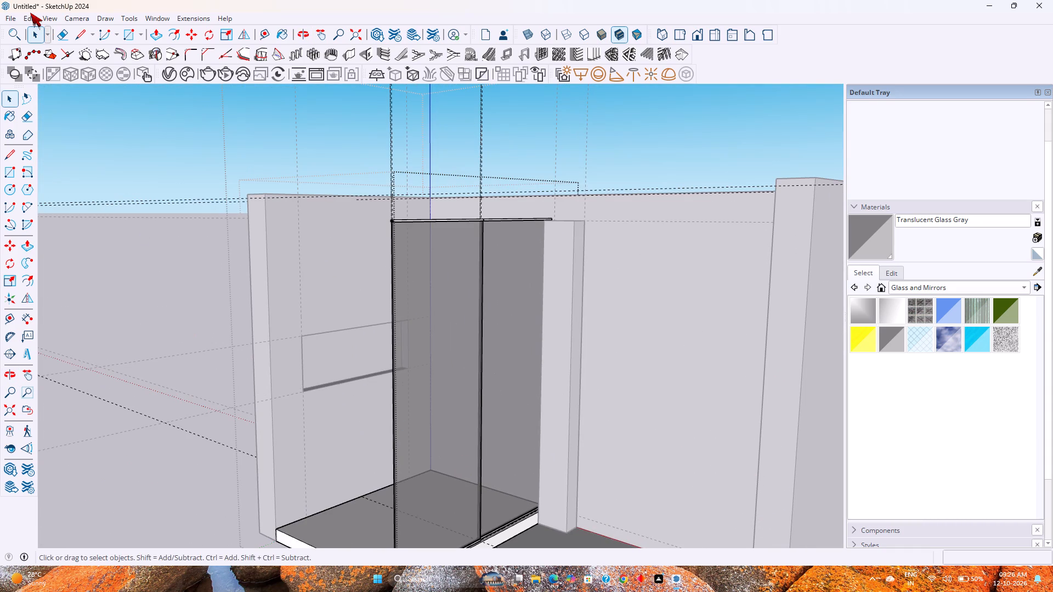
Delete the construction guides in the current editing context.
left_click(31, 16)
left_click(58, 131)
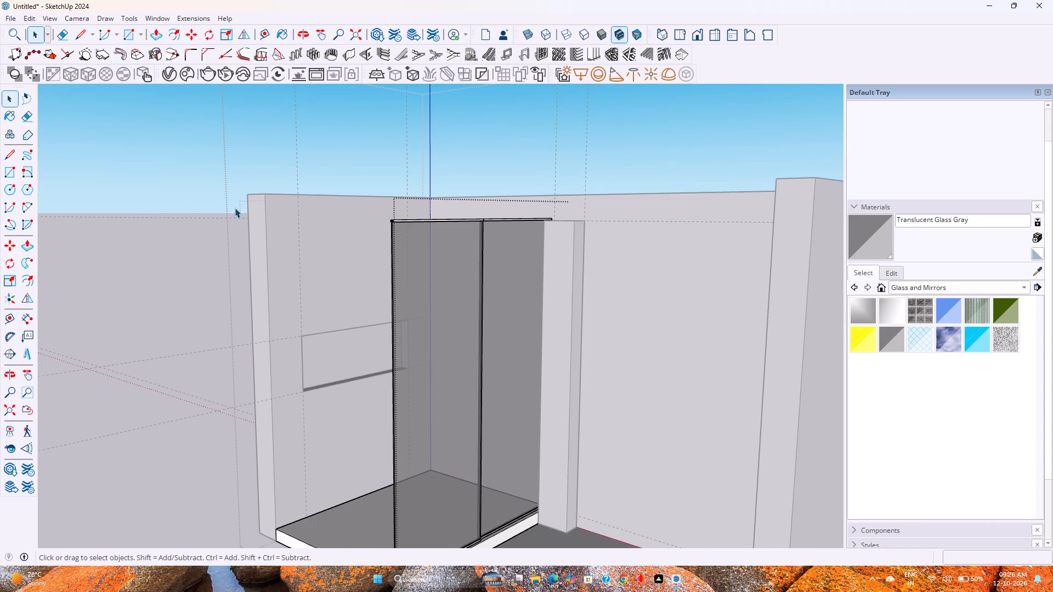
Examine the room and the end of the top frame where its groove caps the glass.
middle_click_drag(235, 208, 329, 219)
middle_click_drag(488, 264, 360, 171, "shift")
scroll(358, 169, "down", 3)
middle_click_drag(358, 169, 317, 239, "shift")
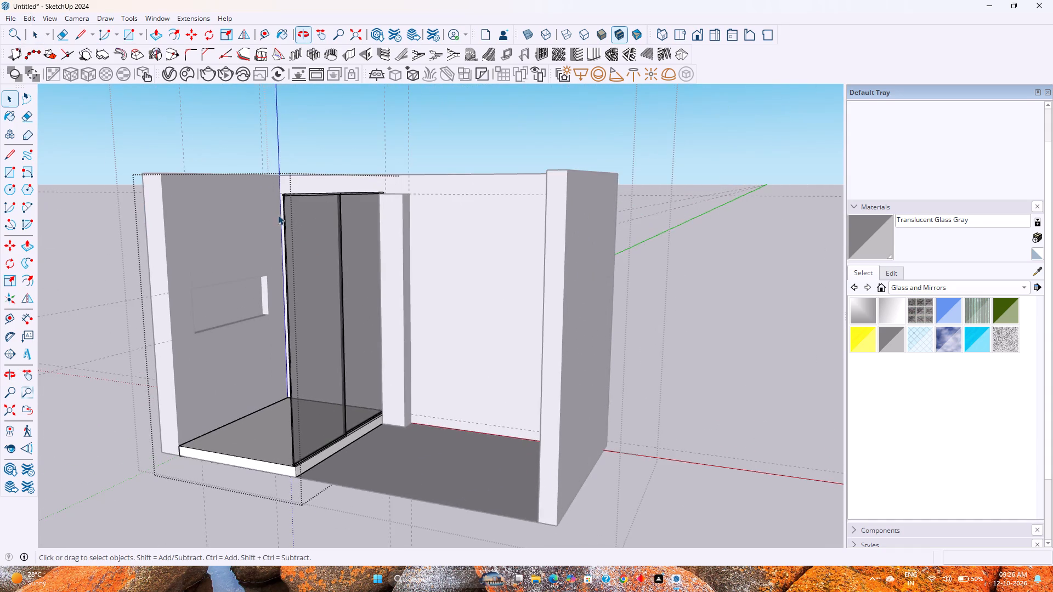
scroll(282, 184, "up", 13)
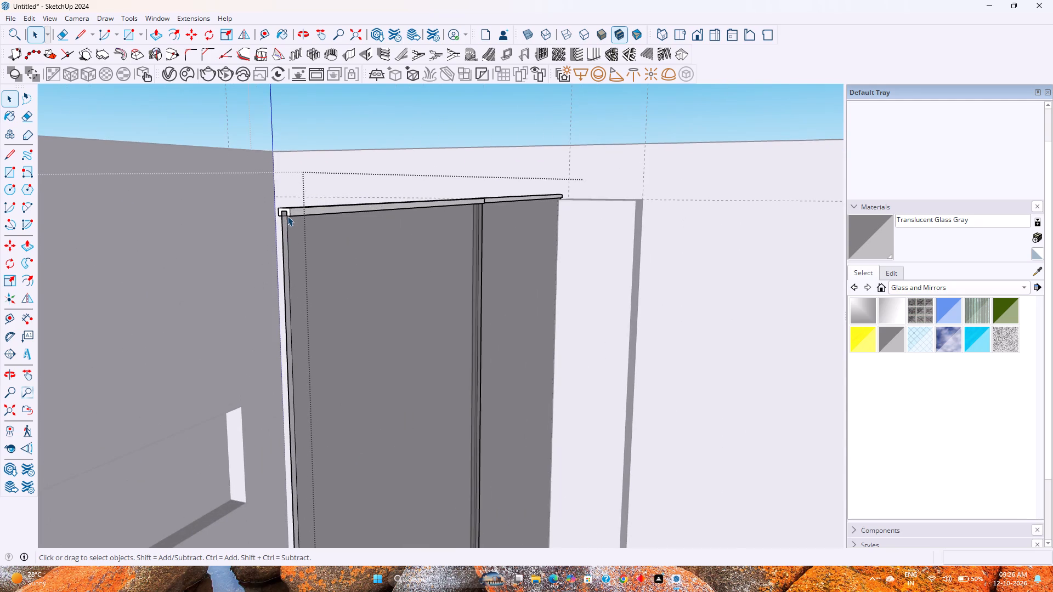
scroll(287, 216, "up", 20)
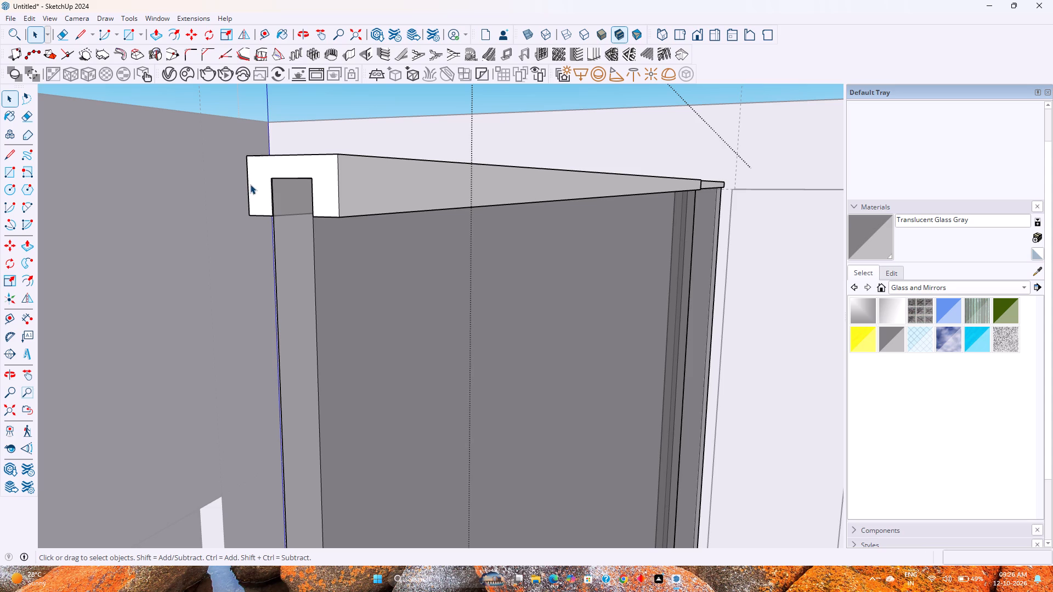
scroll(337, 192, "down", 5)
scroll(412, 220, "down", 2)
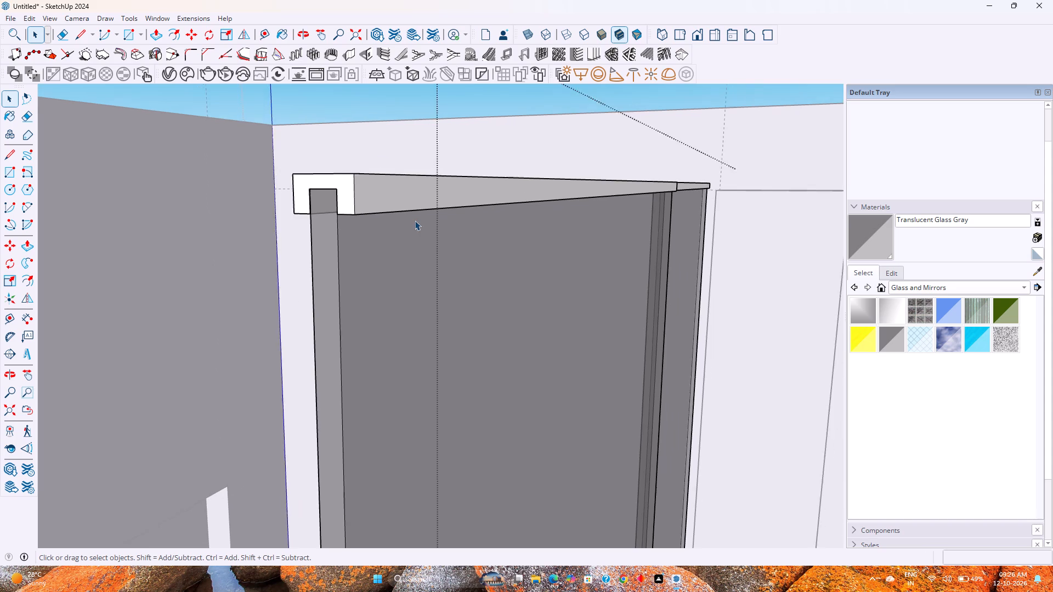
scroll(415, 220, "down", 20)
scroll(415, 220, "down", 4)
Move the front panel assembly sideways about 1/4" so its top frame corner meets the outer corner of the neighbouring panel's frame.
middle_click_drag(437, 238, 318, 217)
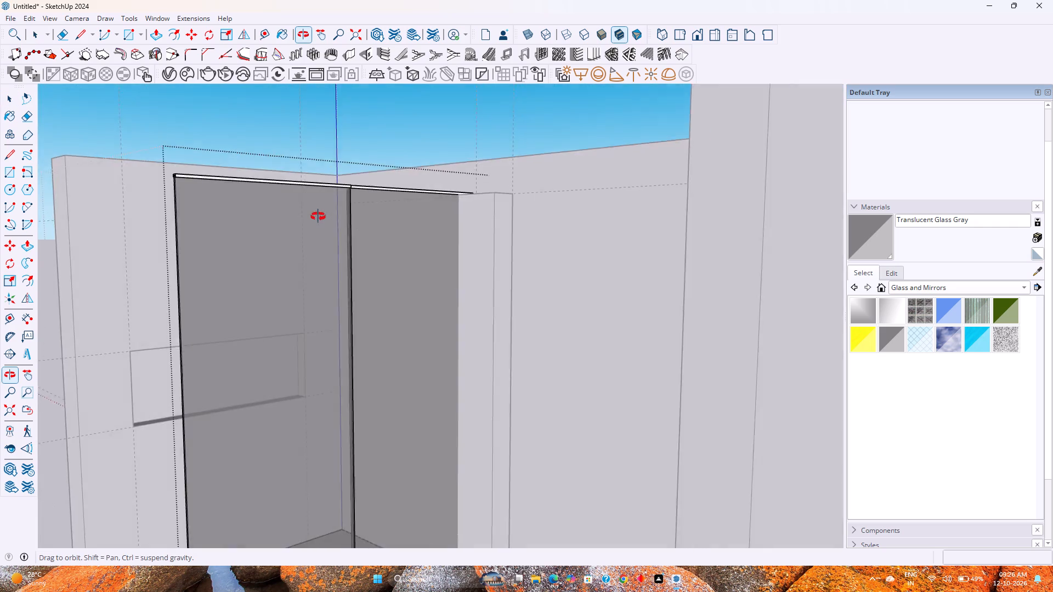
middle_click_drag(318, 217, 395, 296)
scroll(459, 286, "up", 7)
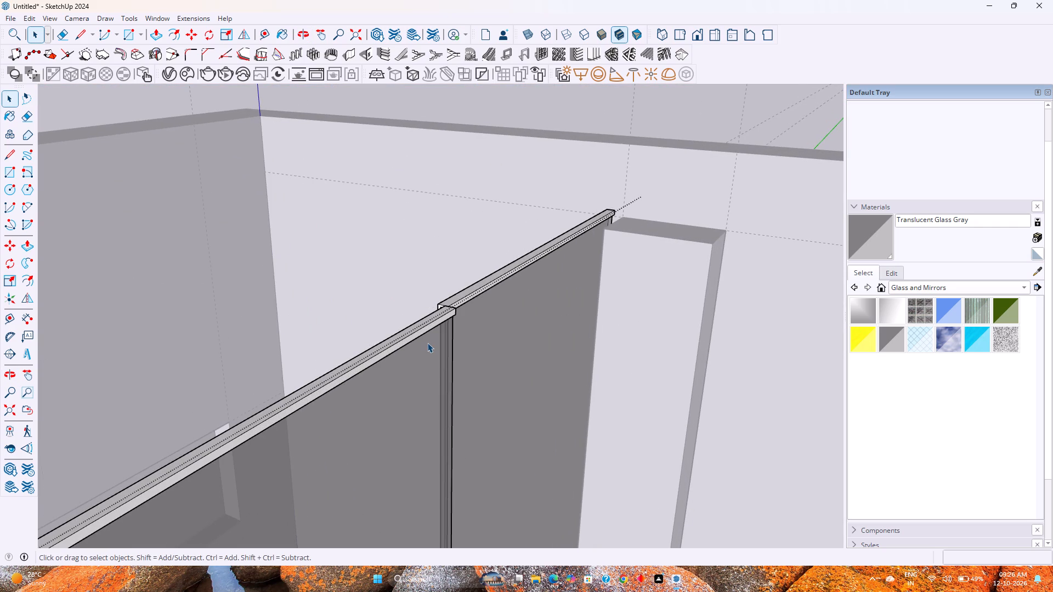
left_click(427, 343)
scroll(424, 333, "up", 4)
middle_click_drag(424, 332, 574, 430)
scroll(426, 241, "up", 4)
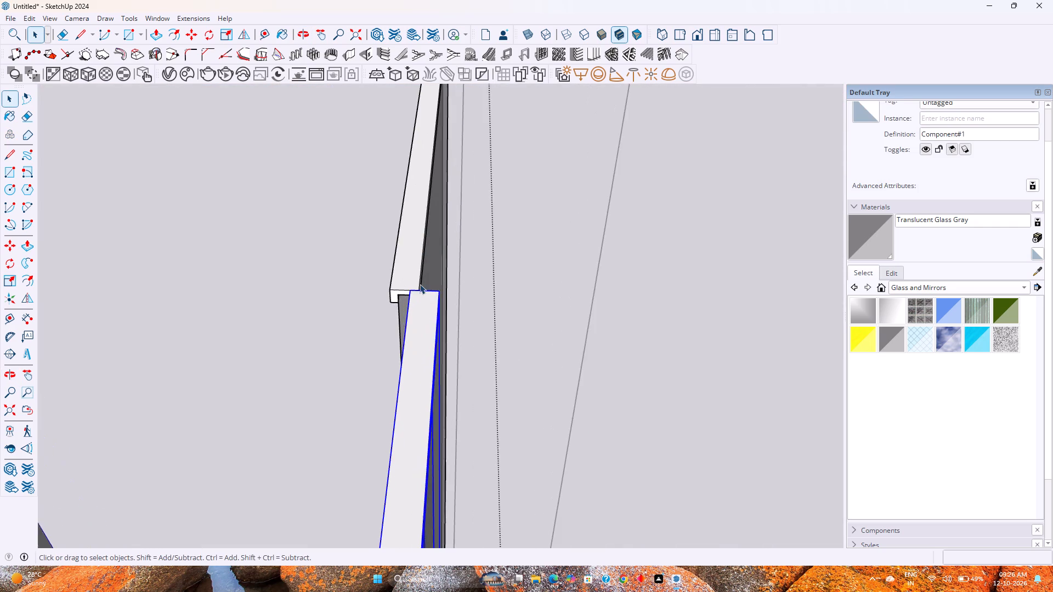
scroll(420, 284, "up", 18)
key("m")
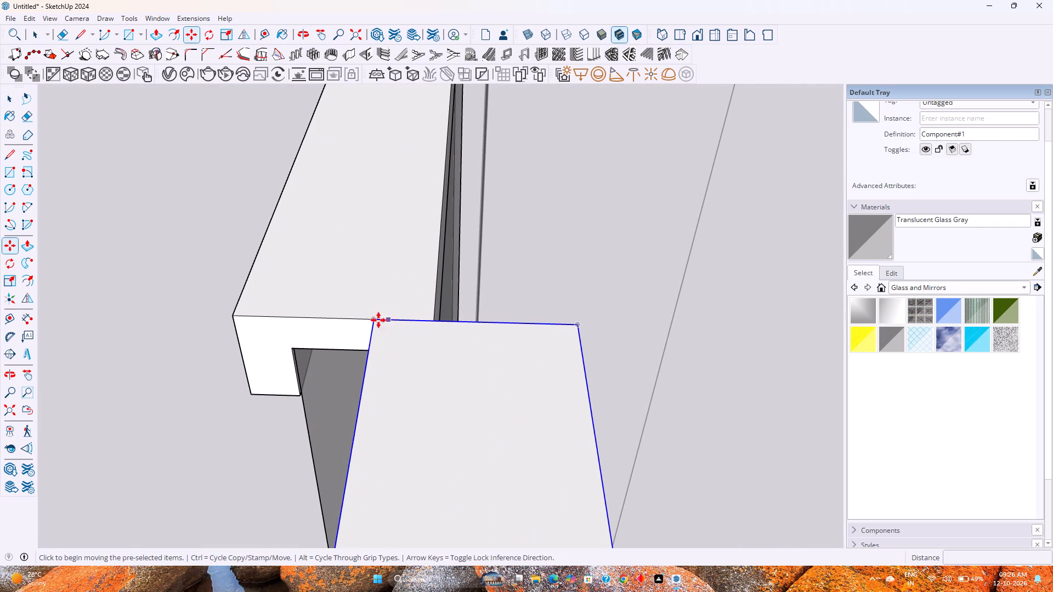
left_click(371, 320)
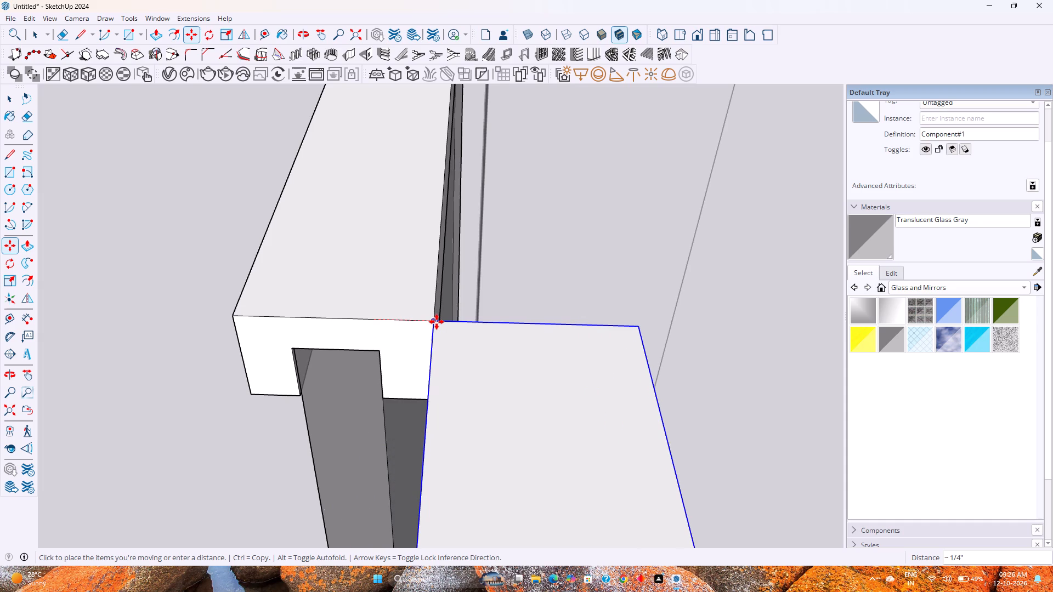
left_click(437, 322)
Check the staggered joint between the two panels, from the top frames down to the bottom frames on the platform.
middle_click_drag(451, 320, 392, 294)
scroll(392, 294, "down", 9)
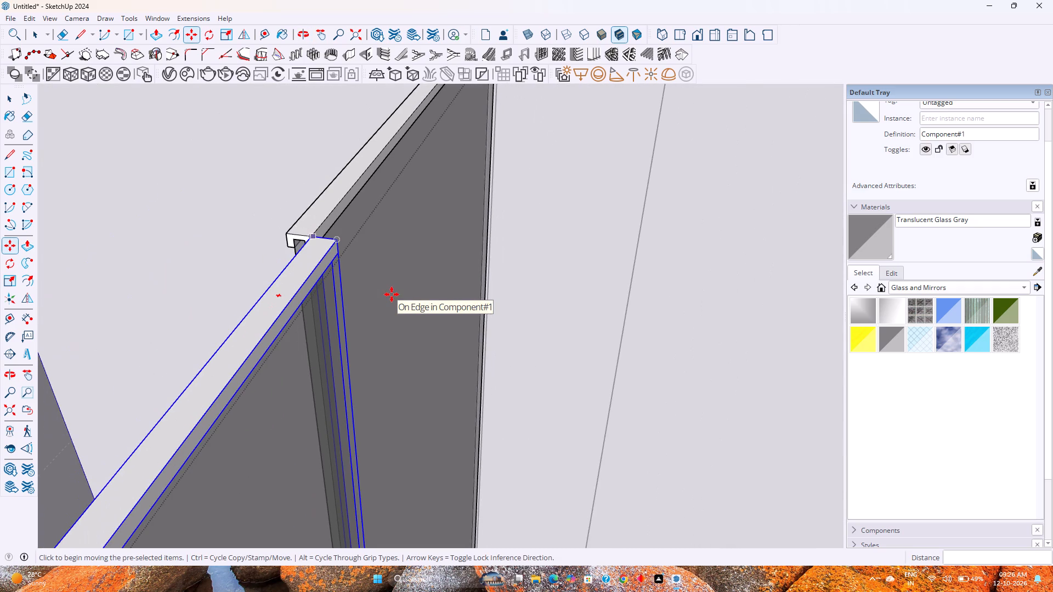
middle_click_drag(406, 322, 394, 217, "shift")
scroll(397, 207, "down", 11)
scroll(407, 288, "down", 1, "shift")
middle_click_drag(407, 288, 400, 224, "shift")
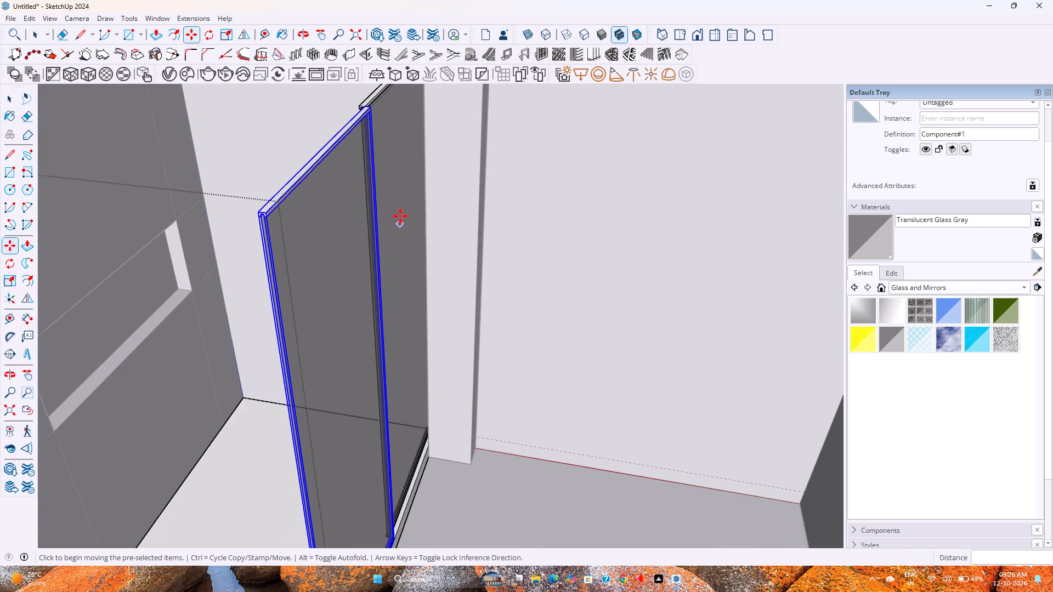
scroll(403, 212, "down", 5)
key("space")
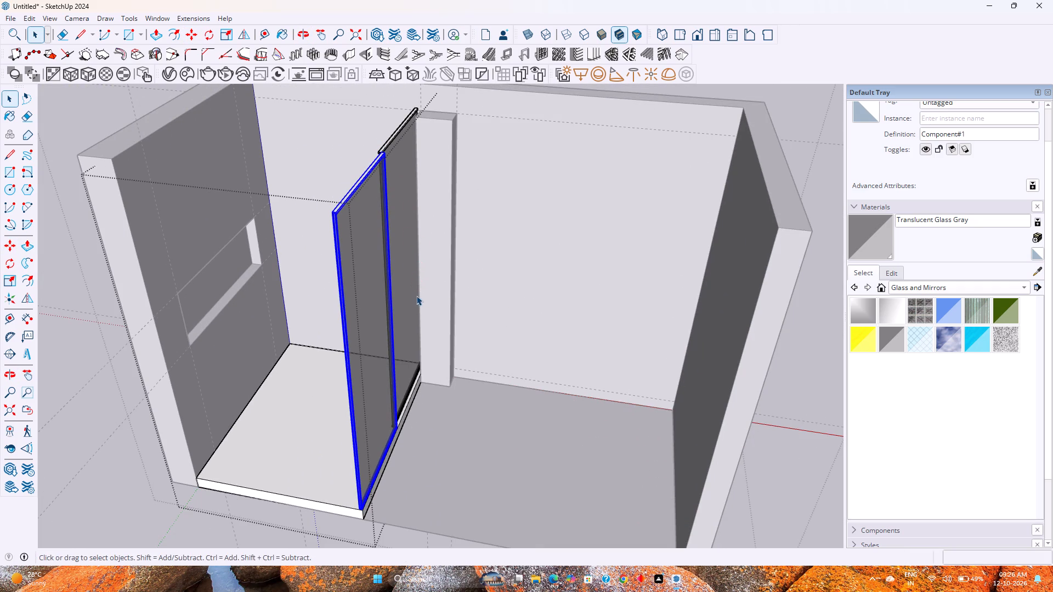
key("Escape")
right_click_drag(410, 369, 407, 361)
key("Escape")
scroll(390, 440, "up", 7)
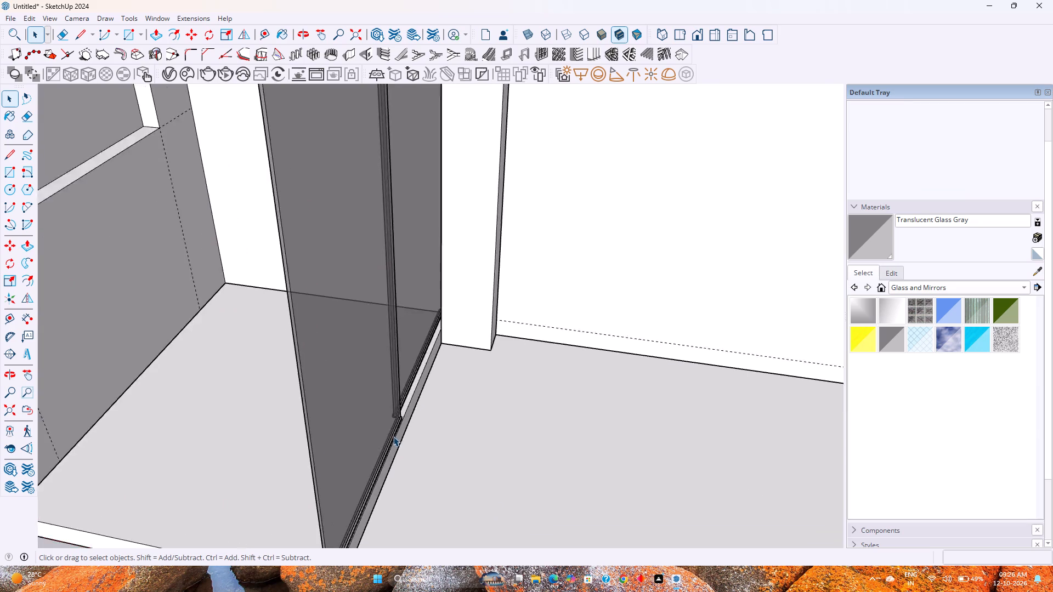
scroll(393, 436, "up", 16)
scroll(398, 411, "up", 6)
scroll(398, 409, "down", 3)
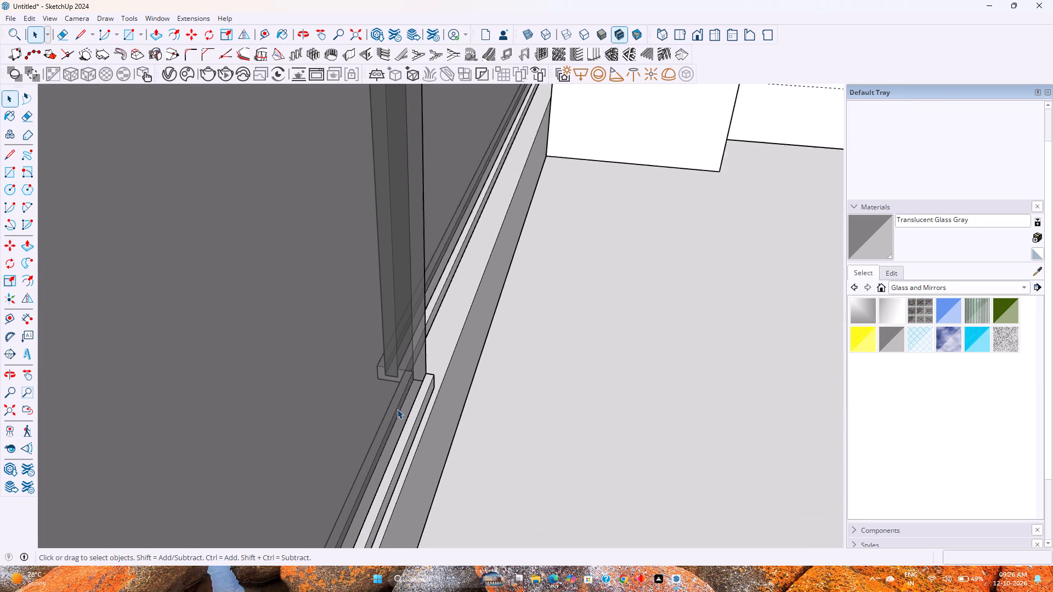
scroll(397, 409, "down", 20)
scroll(397, 409, "down", 12)
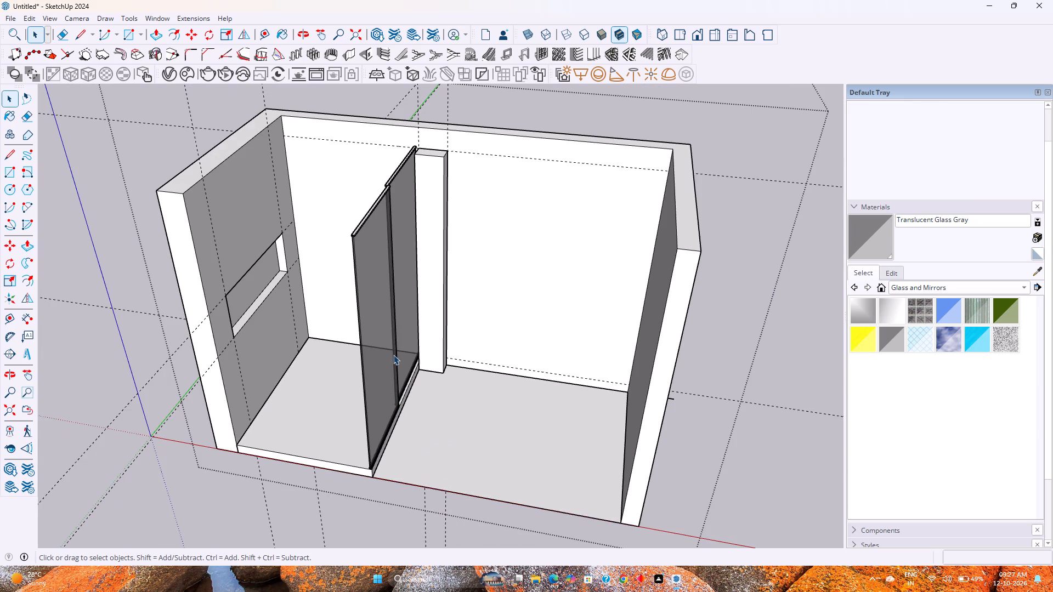
Examine the whole room from above and the front panel's grooved top frame up close.
scroll(392, 352, "up", 4)
scroll(392, 352, "down", 6)
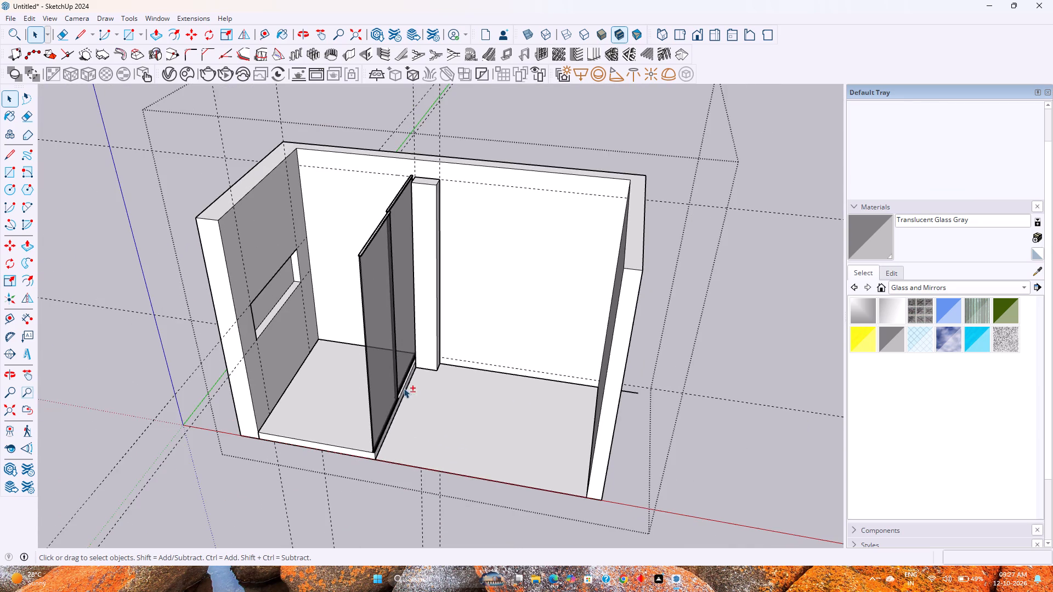
middle_click_drag(404, 388, 391, 354, "shift")
middle_click_drag(391, 353, 440, 465)
scroll(386, 178, "up", 1)
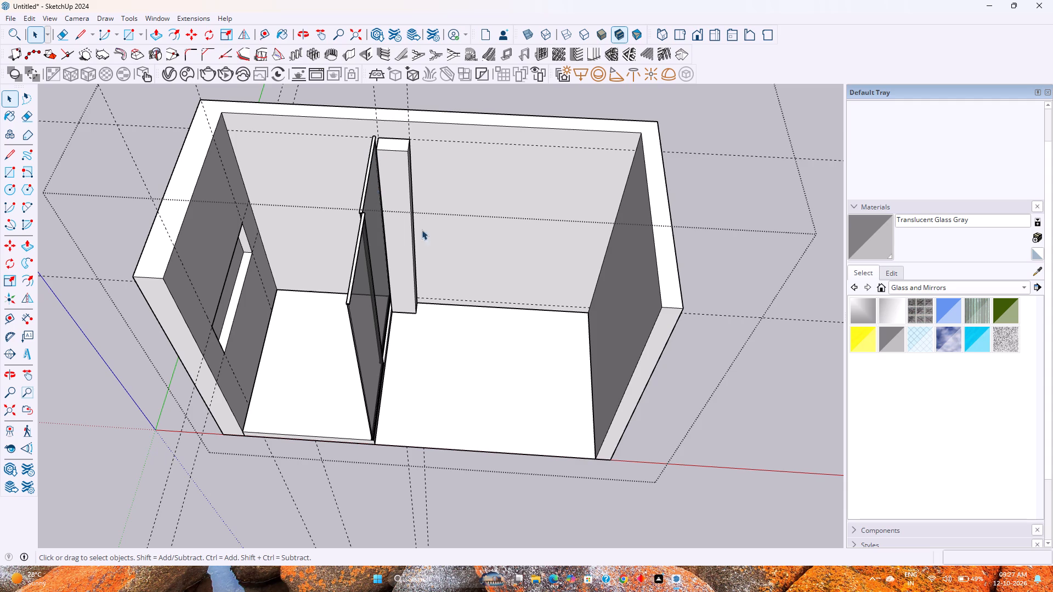
middle_click_drag(477, 312, 379, 198)
scroll(376, 201, "up", 4)
scroll(324, 217, "up", 2)
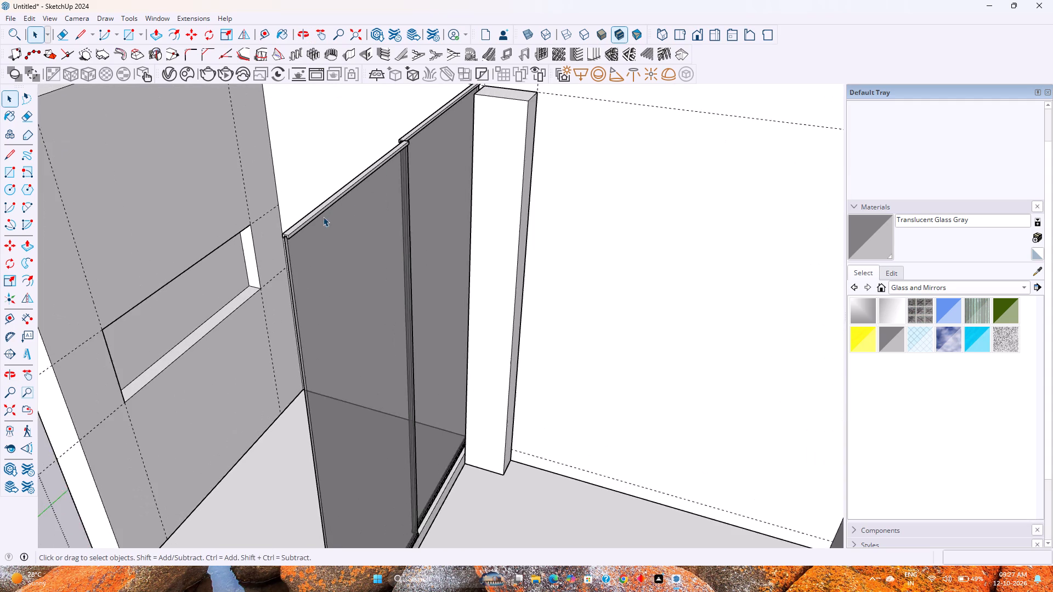
scroll(323, 217, "up", 10)
scroll(280, 231, "up", 15)
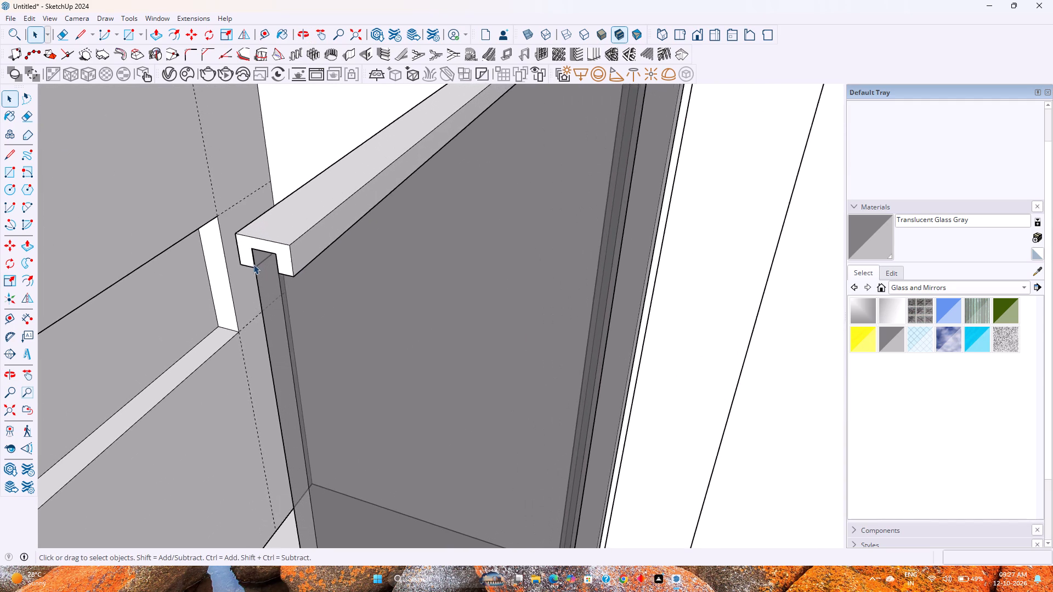
scroll(253, 264, "up", 6)
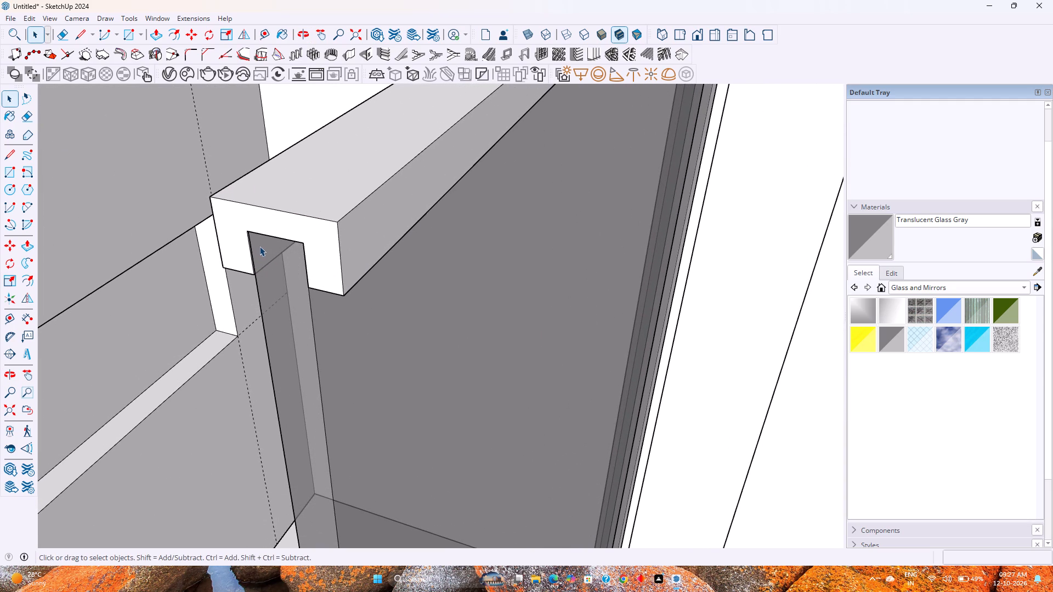
scroll(323, 217, "down", 15)
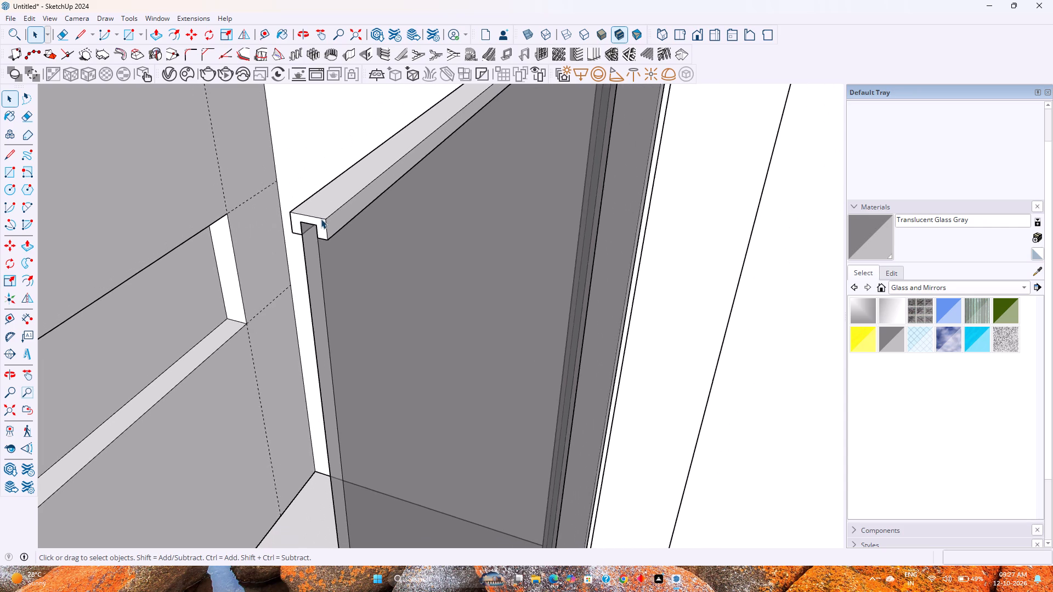
scroll(321, 219, "down", 20)
scroll(321, 219, "down", 4)
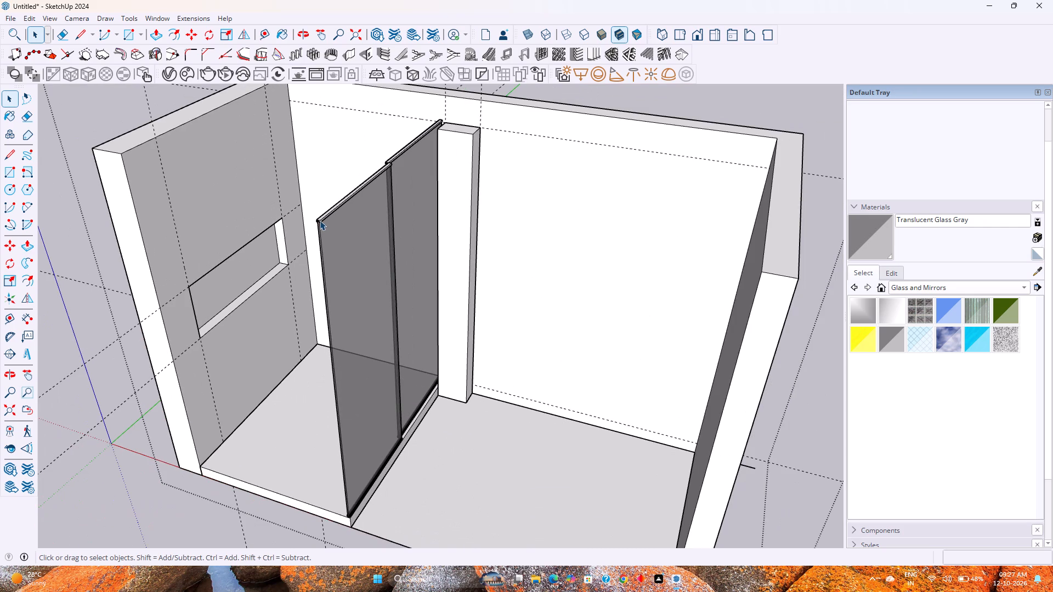
Inspect the staggered joint of the glass panels' top frames up close, and view the whole room from its open side.
scroll(406, 140, "up", 1)
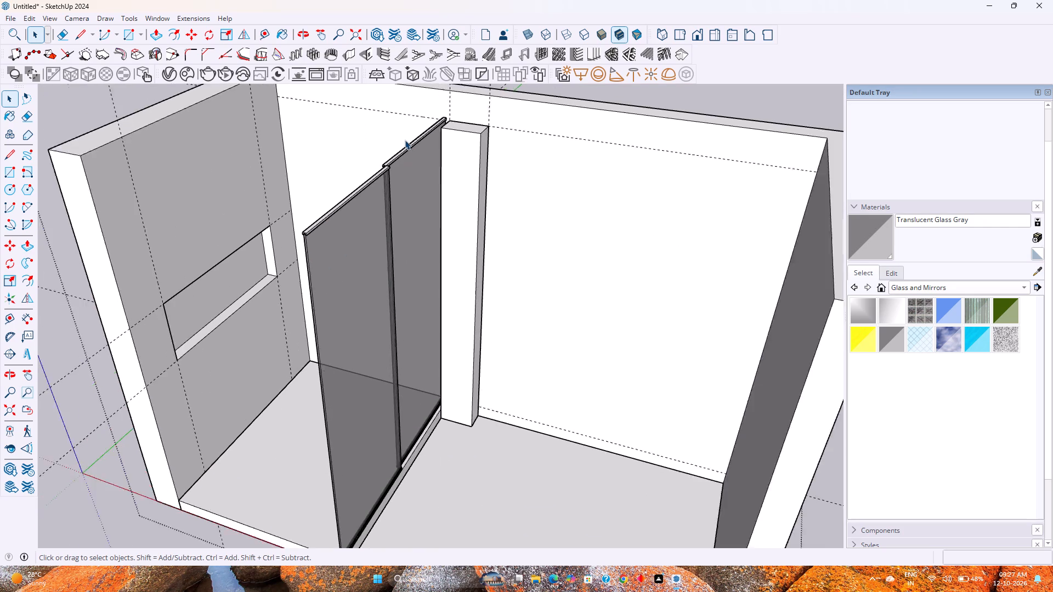
scroll(405, 140, "up", 12)
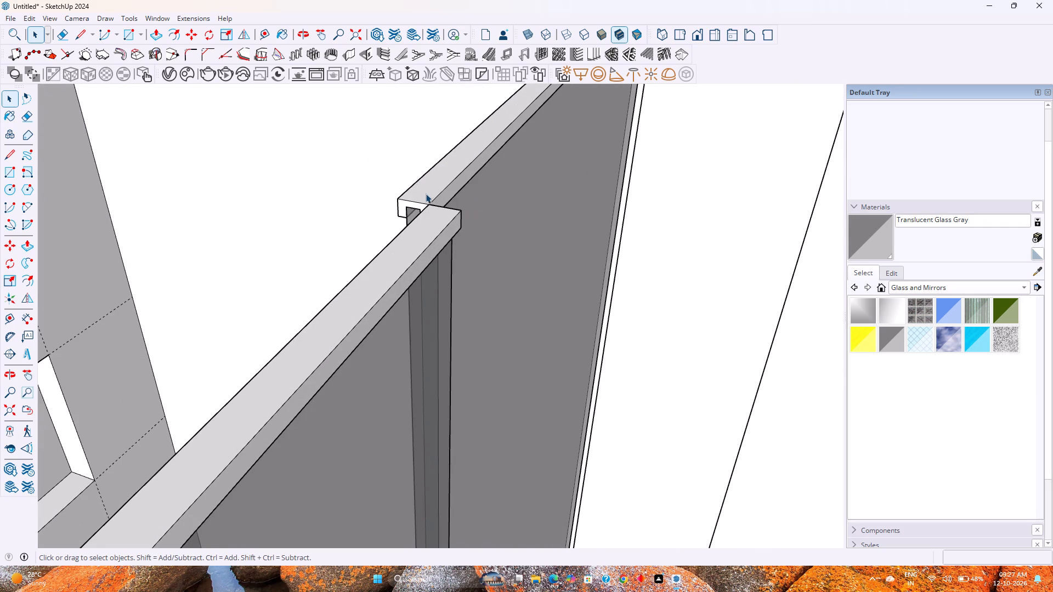
scroll(426, 193, "up", 4)
scroll(426, 193, "down", 18)
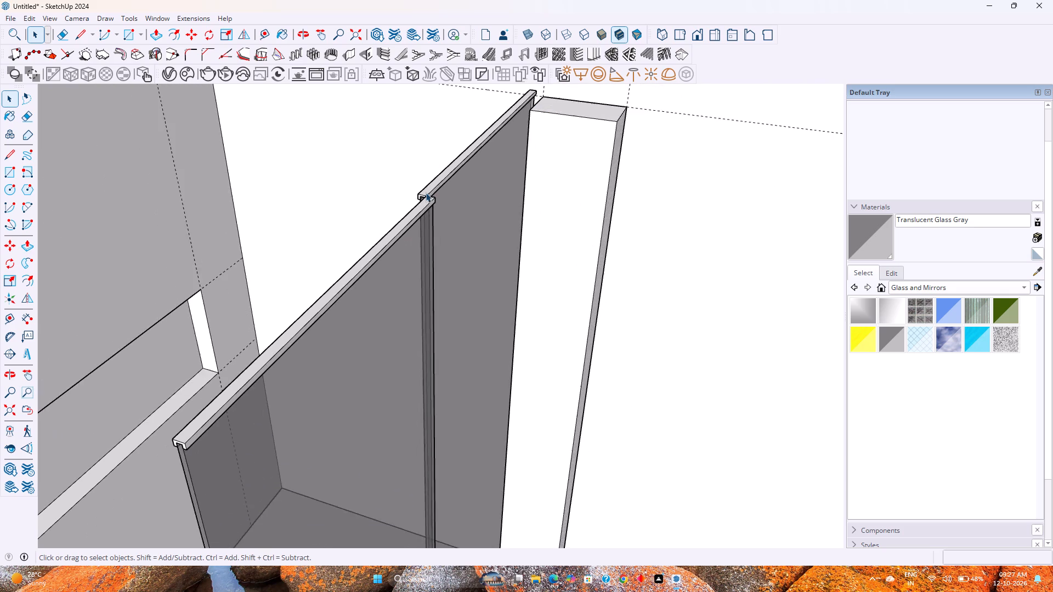
scroll(426, 192, "down", 14)
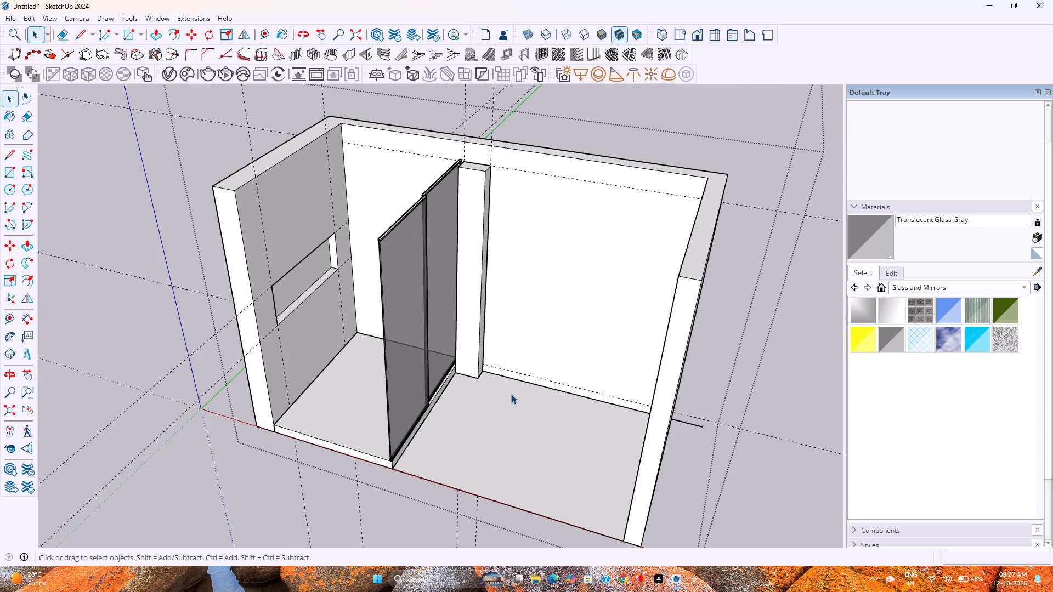
middle_click_drag(509, 393, 506, 384)
middle_click_drag(506, 380, 506, 374)
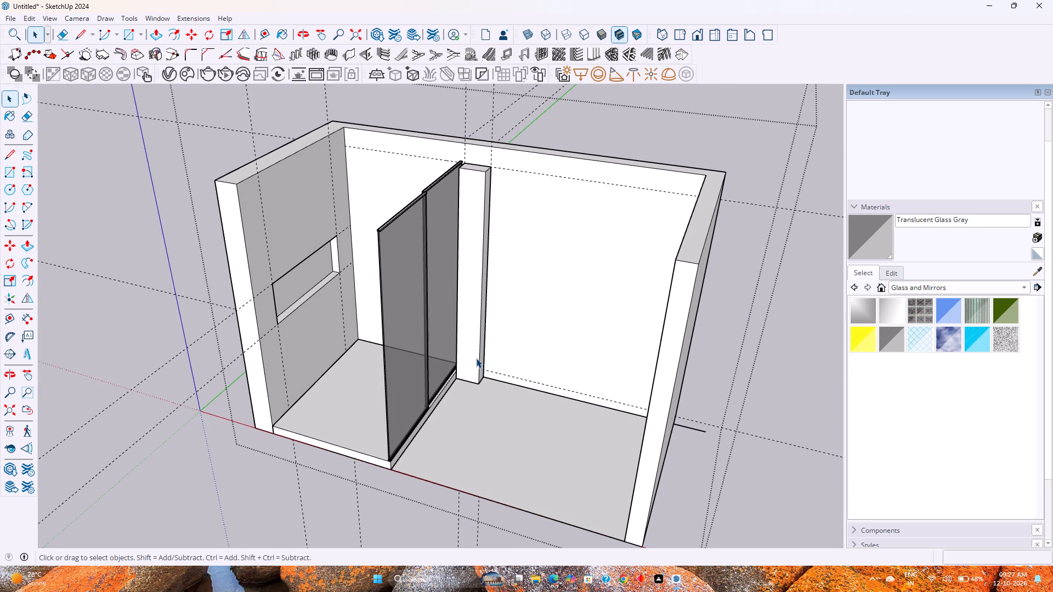
middle_click_drag(444, 405, 338, 387)
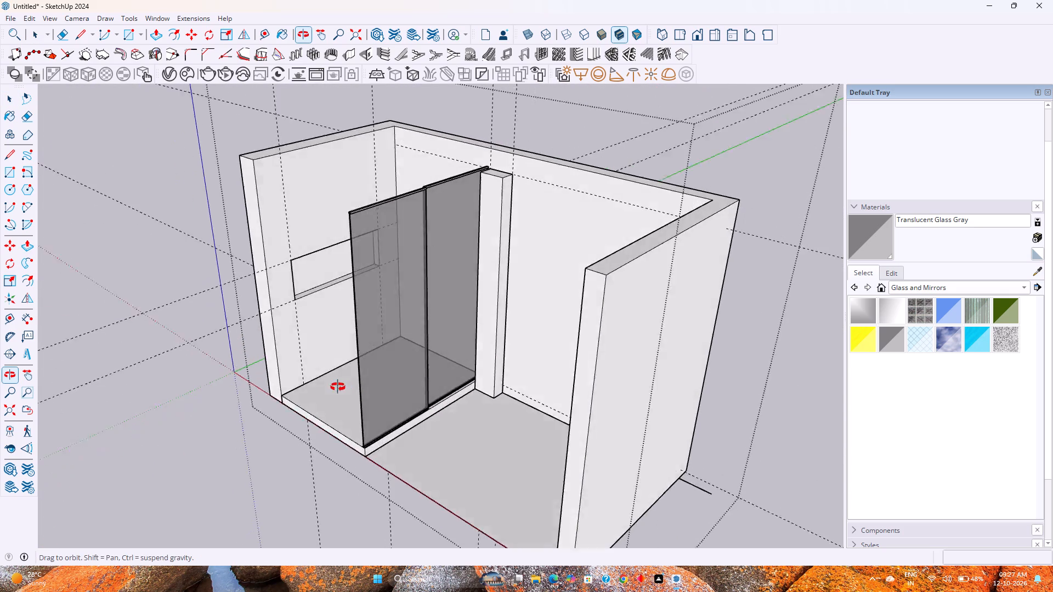
middle_click_drag(338, 387, 197, 388)
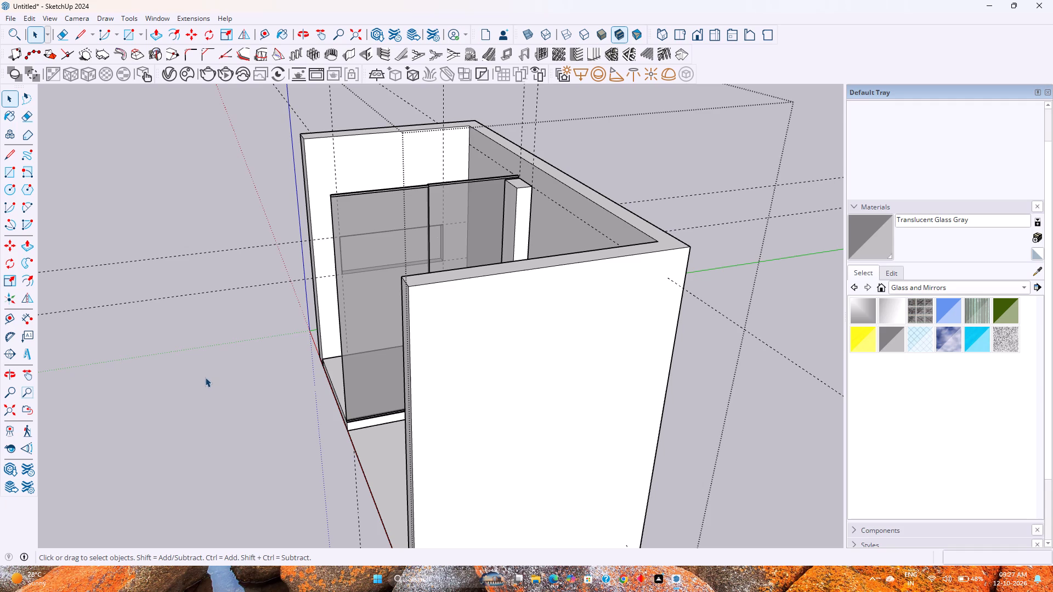
Inside the nested room model, select both framed glass panel assemblies and make them one group.
scroll(351, 251, "up", 3)
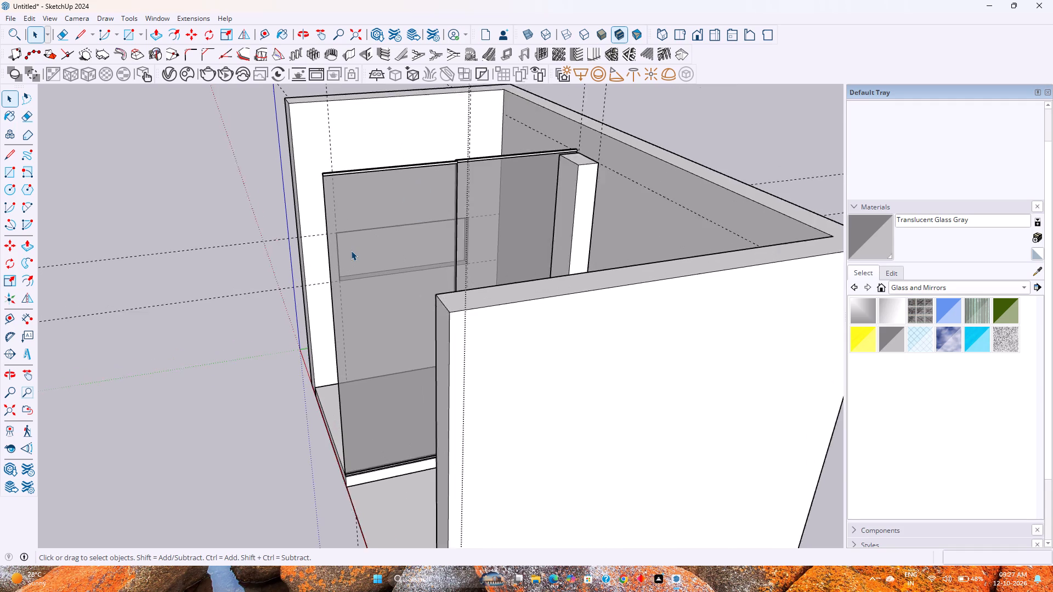
scroll(351, 251, "up", 4)
left_click(351, 251)
middle_click_drag(352, 251, 404, 321)
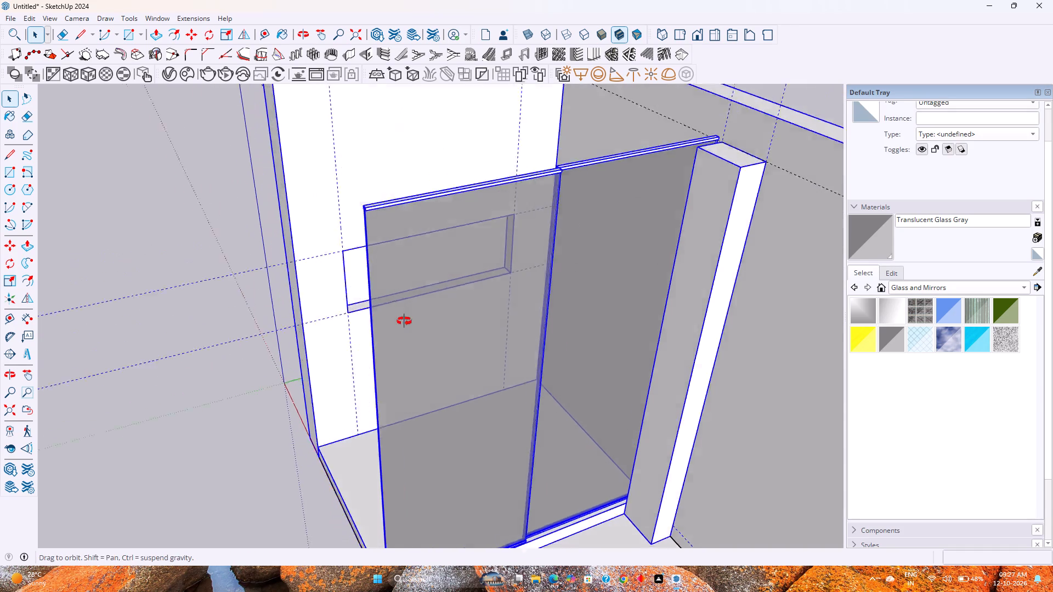
middle_click_drag(404, 321, 407, 330)
double_click(456, 338)
left_click(474, 339)
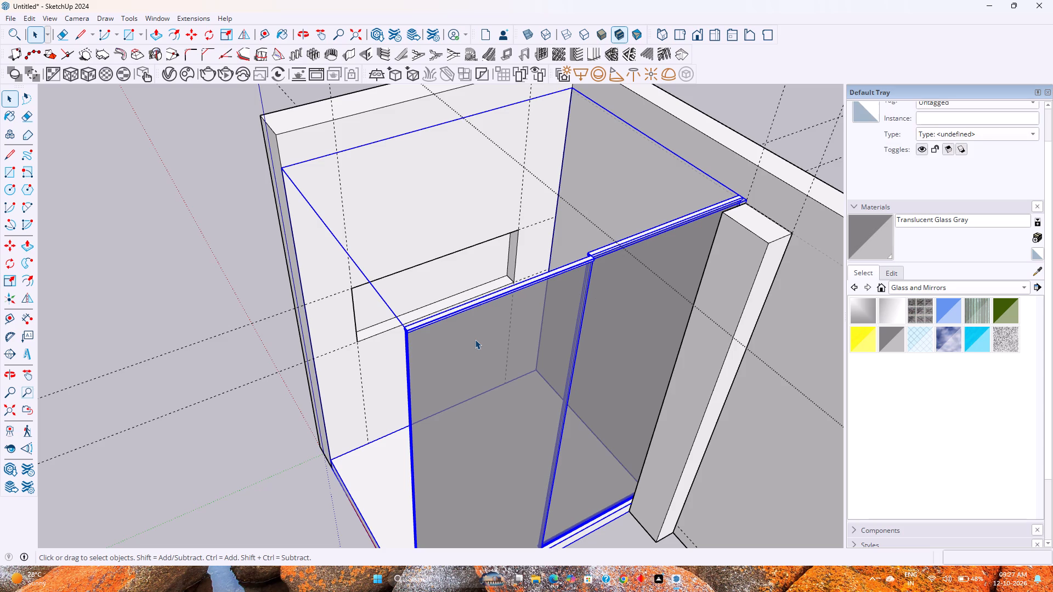
double_click(475, 339)
left_click(479, 343)
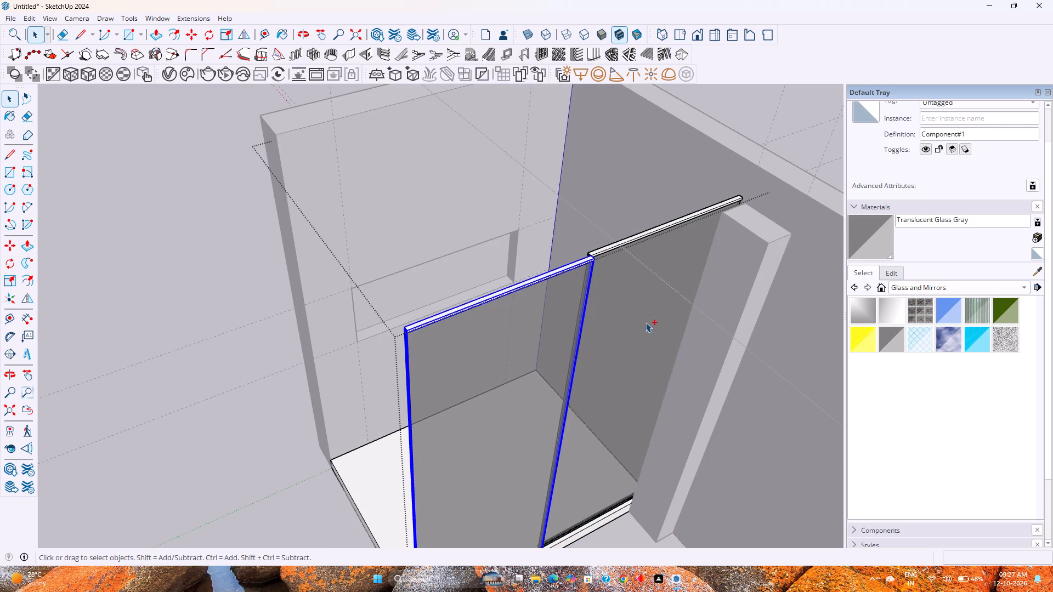
left_click(646, 322, "ctrl")
right_click(540, 336)
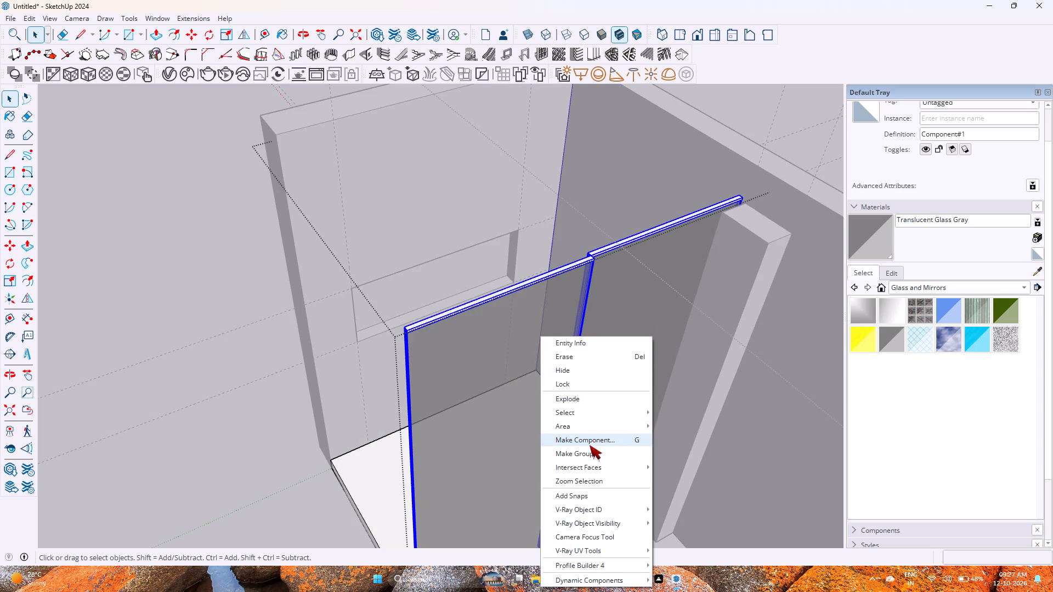
left_click(591, 452)
Open the new glass panel group for editing.
middle_click_drag(534, 398, 520, 360)
double_click(521, 354)
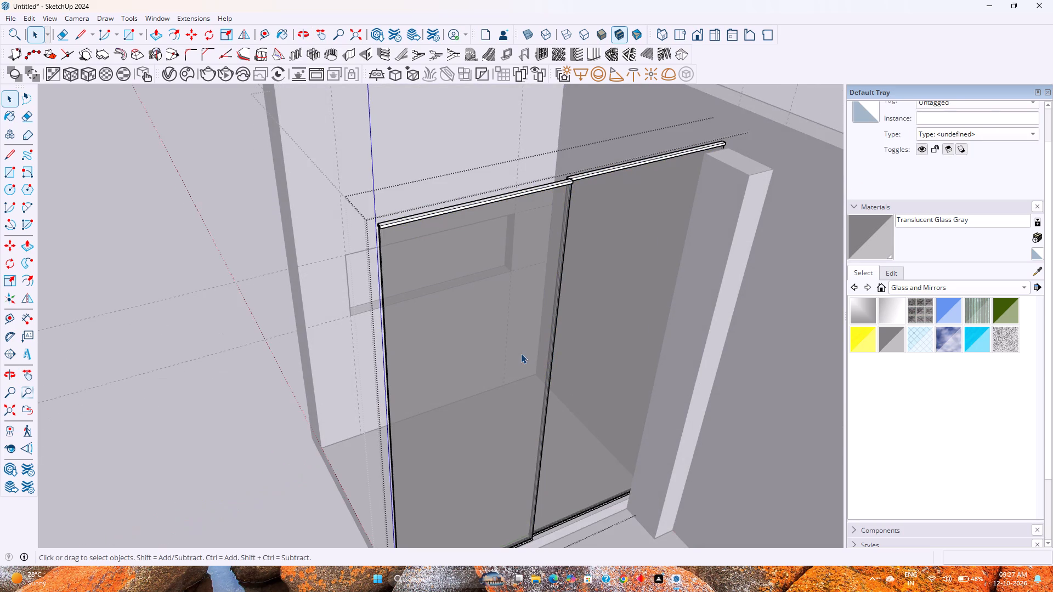
middle_click_drag(429, 391, 422, 343, "shift")
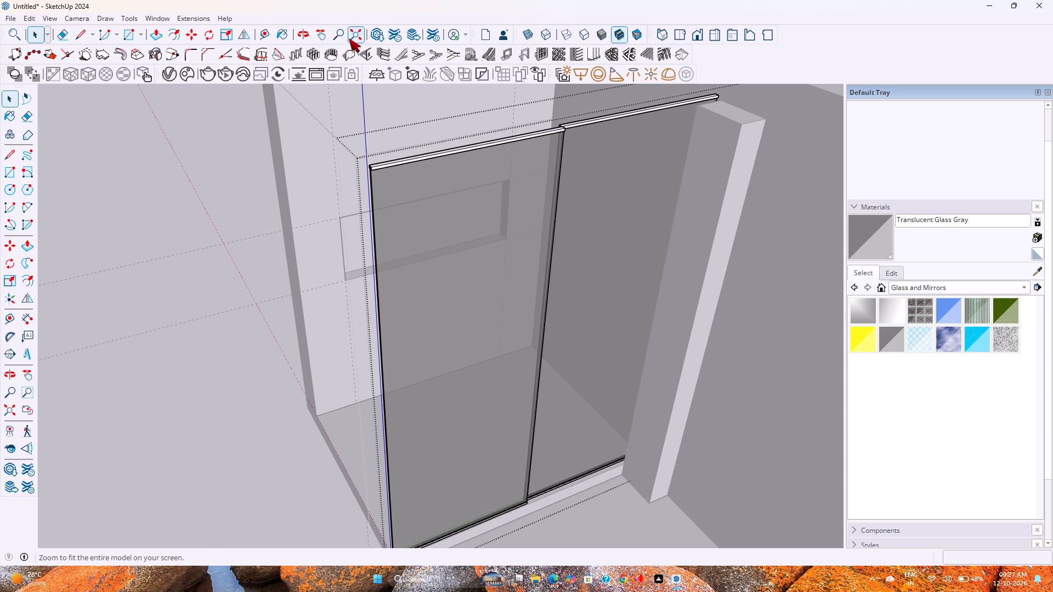
Search 3D Warehouse for "handle for glass door".
left_click(154, 12)
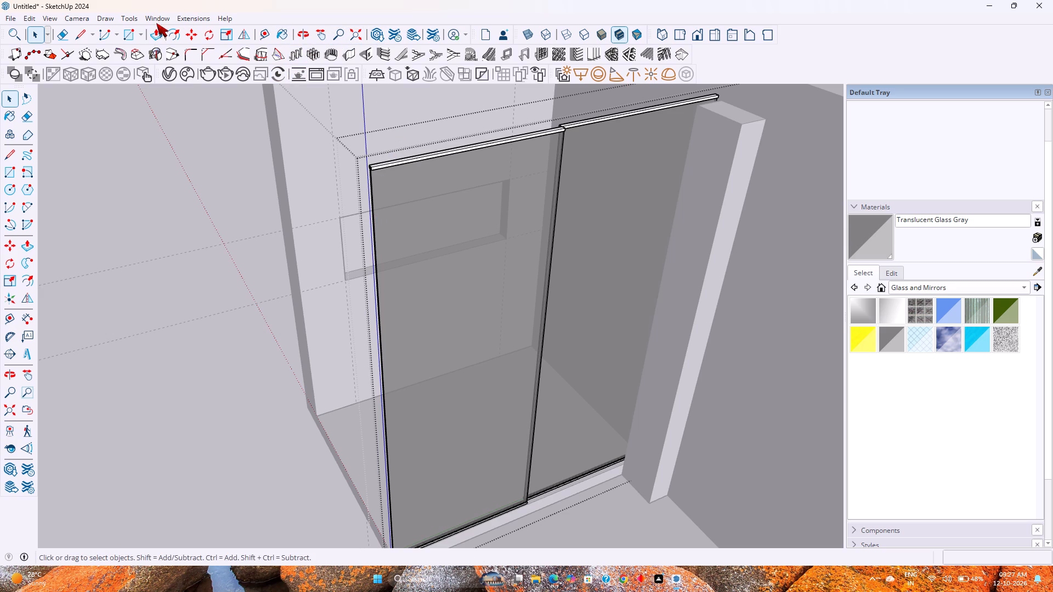
left_click(157, 19)
left_click(200, 103)
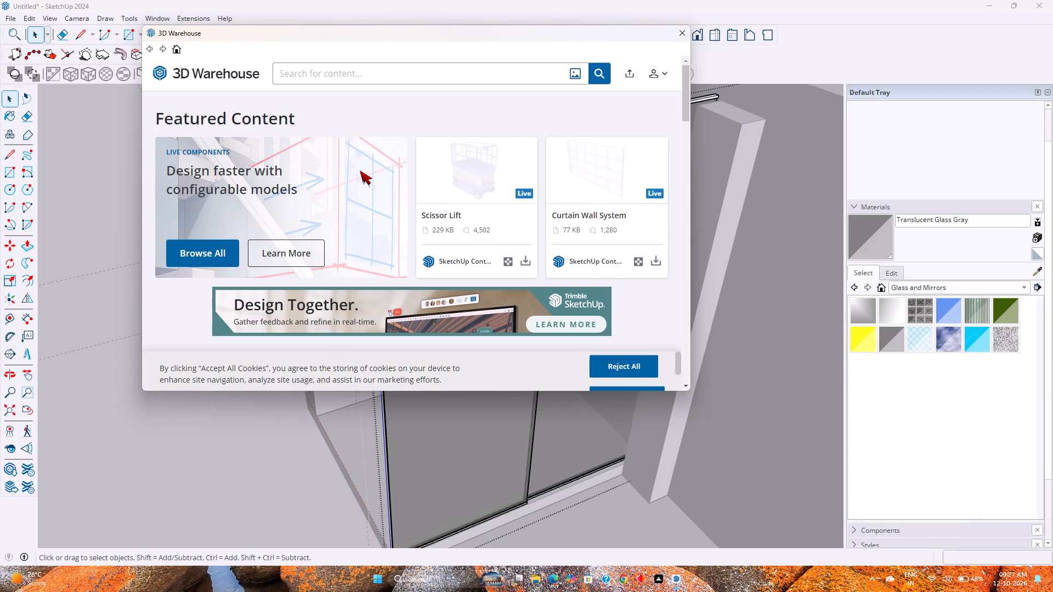
left_click(371, 77)
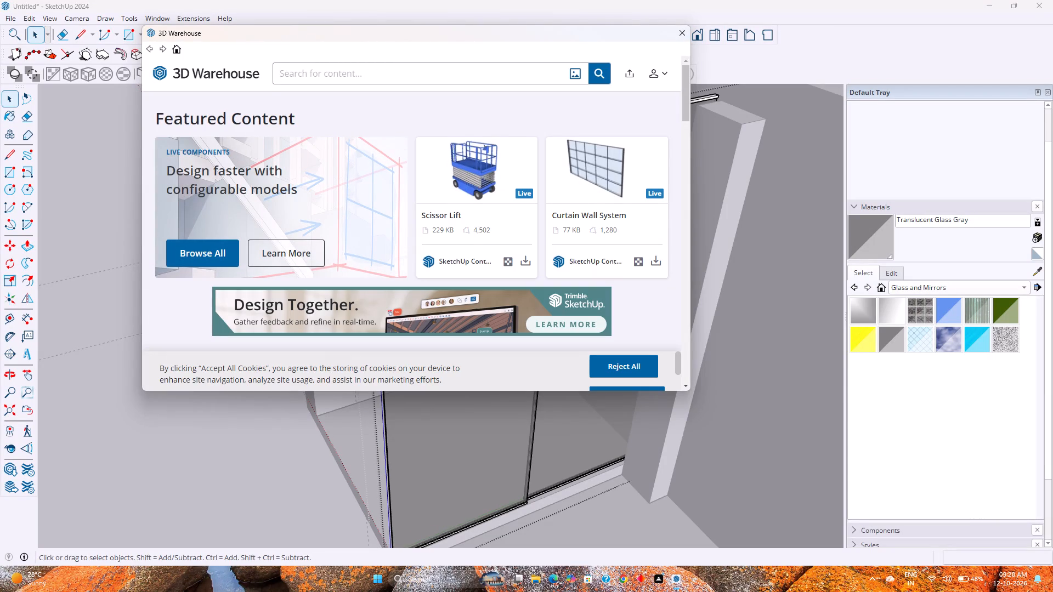
type("handle for")
key("space")
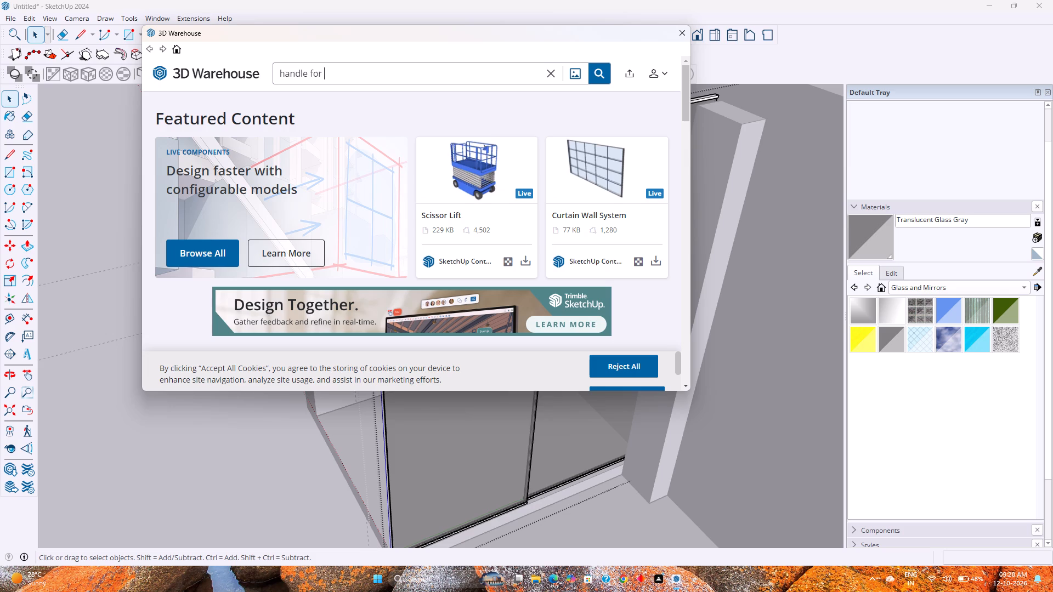
type("3d")
key("space")
key("BackSpace")
key("BackSpace")
key("BackSpace")
type("gladd s")
key("BackSpace")
key("BackSpace")
key("BackSpace")
key("BackSpace")
type("ss door")
key("Return")
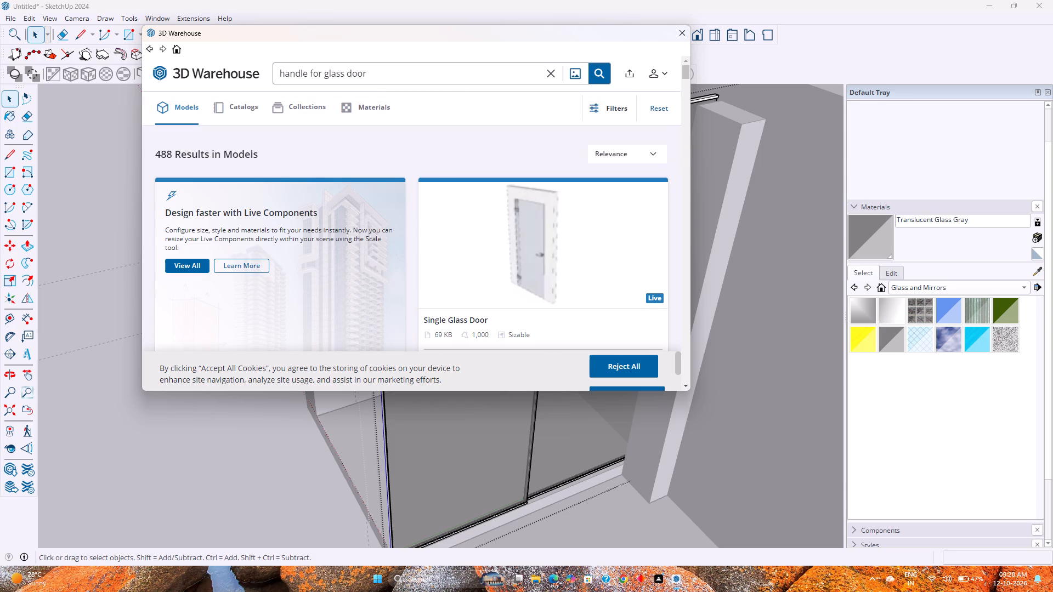
Browse the model results for a pull handle that would suit the glass partition panels.
scroll(375, 161, "down", 6)
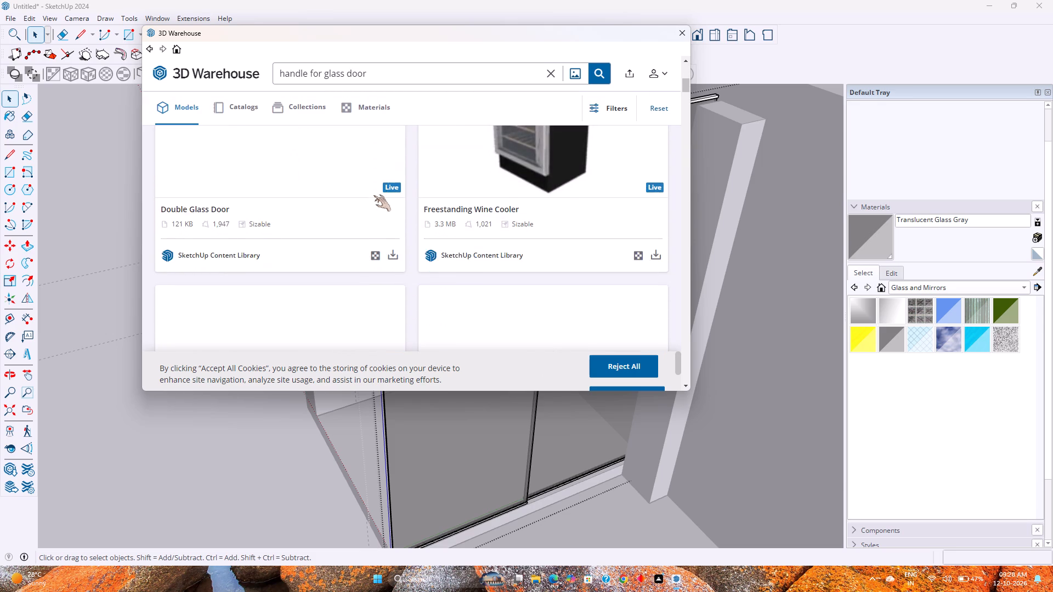
scroll(373, 195, "down", 1)
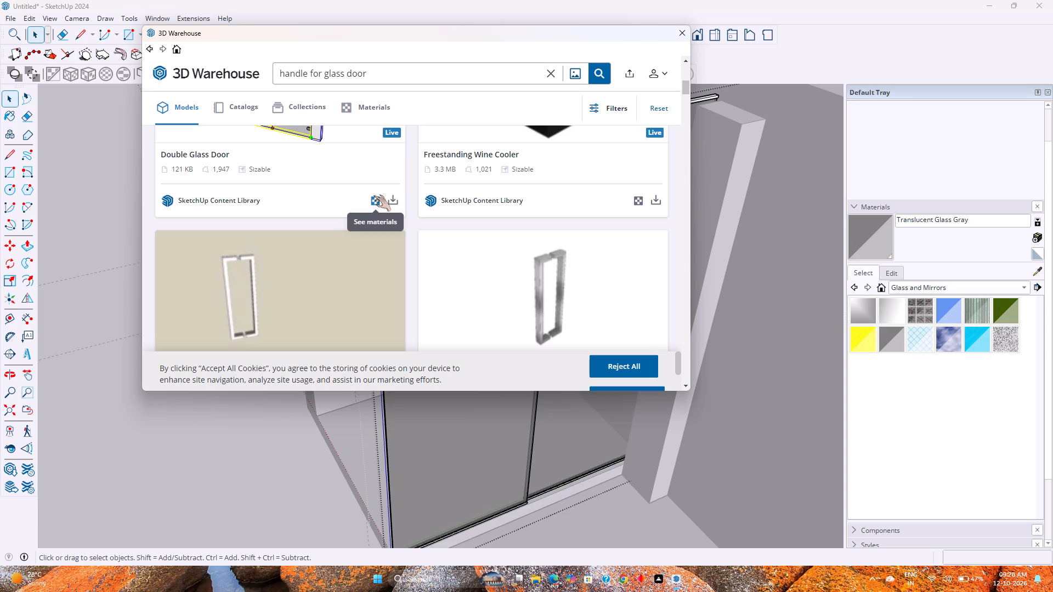
scroll(373, 195, "down", 3)
scroll(373, 195, "up", 1)
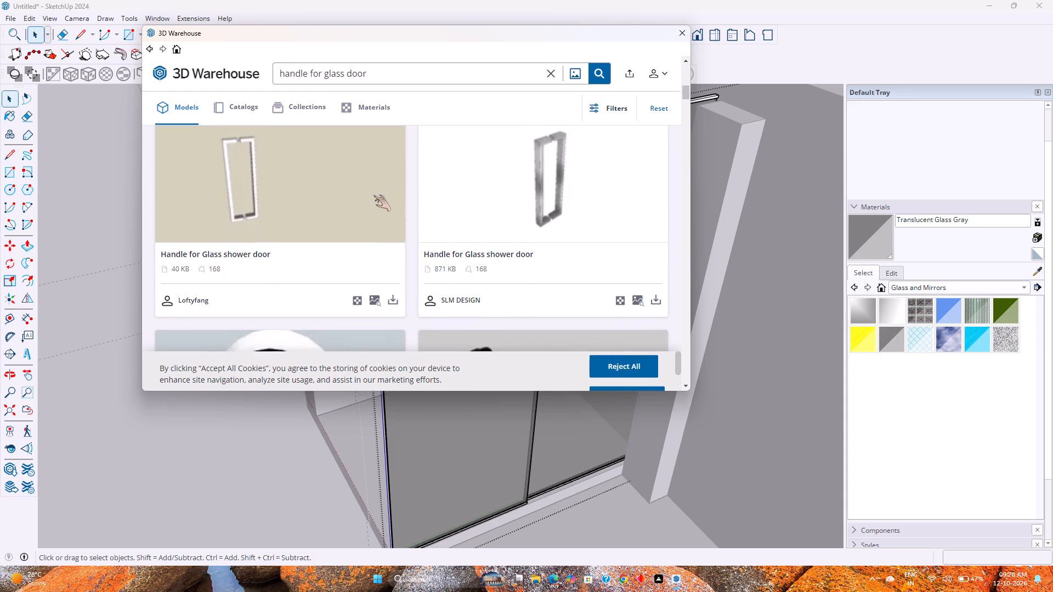
scroll(373, 195, "down", 4)
scroll(373, 195, "up", 1)
scroll(373, 195, "down", 1)
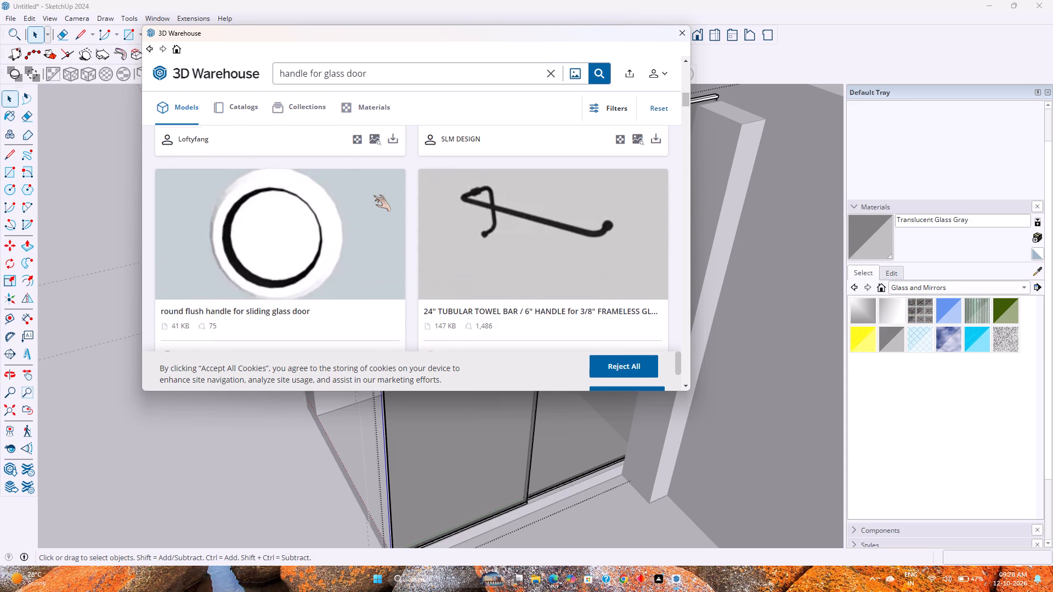
scroll(373, 195, "down", 2)
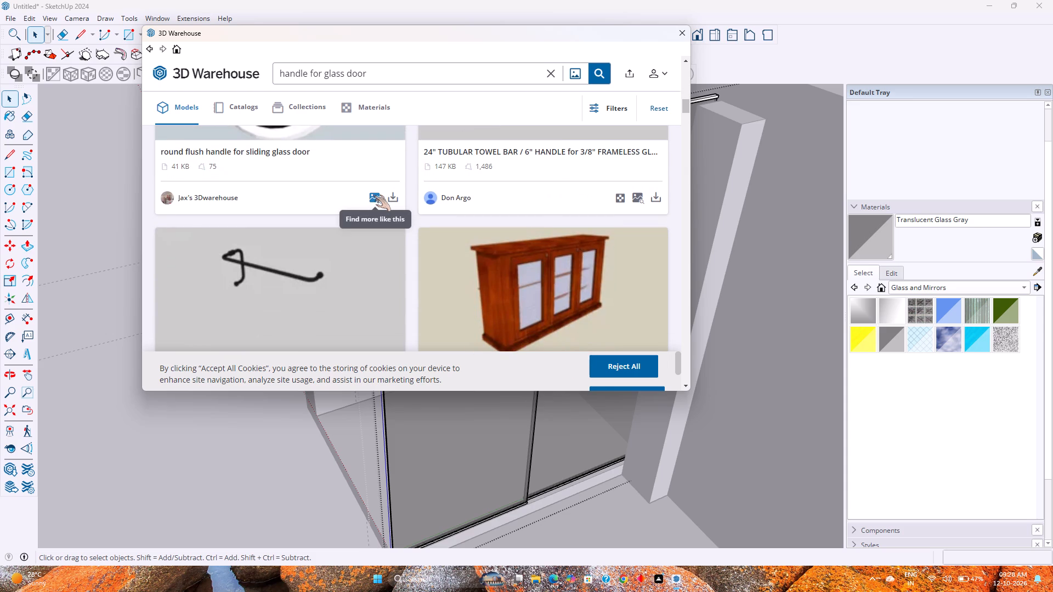
scroll(319, 212, "up", 7)
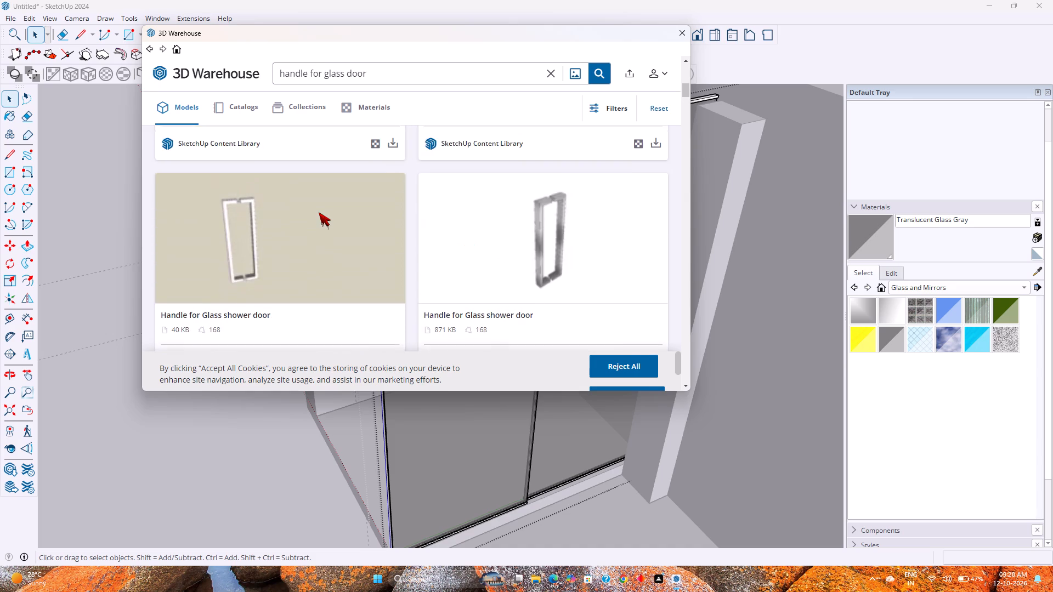
scroll(319, 212, "down", 13)
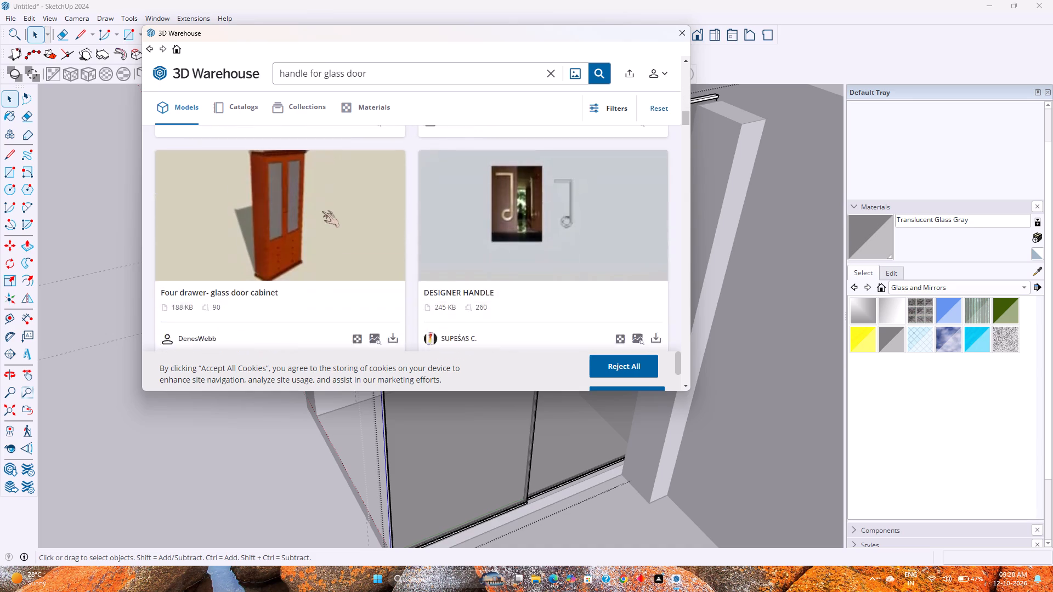
scroll(322, 211, "down", 4)
scroll(319, 217, "up", 6)
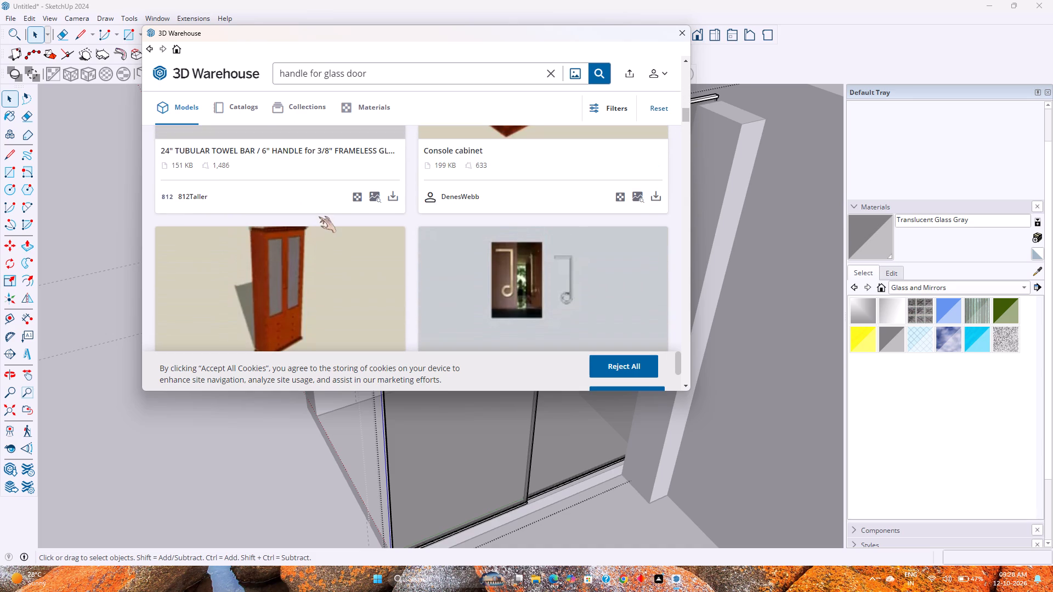
scroll(319, 217, "down", 6)
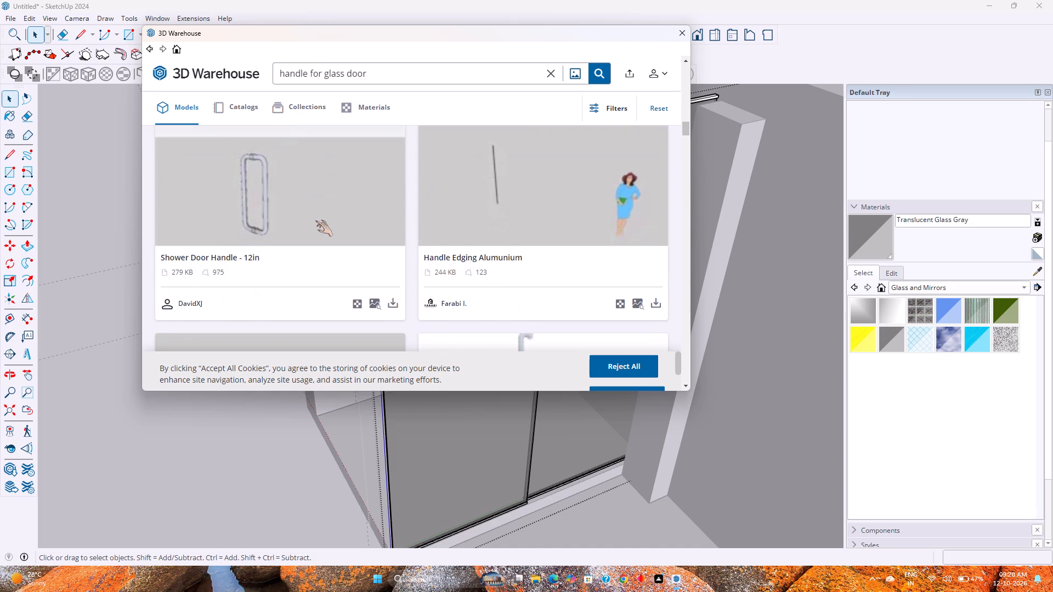
scroll(251, 183, "down", 2)
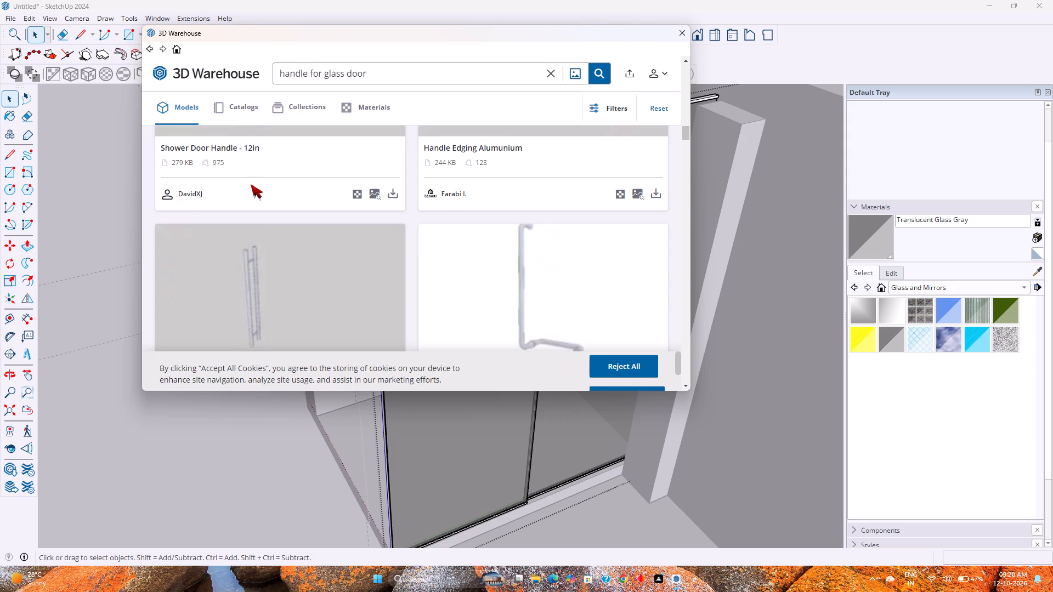
scroll(251, 184, "down", 2)
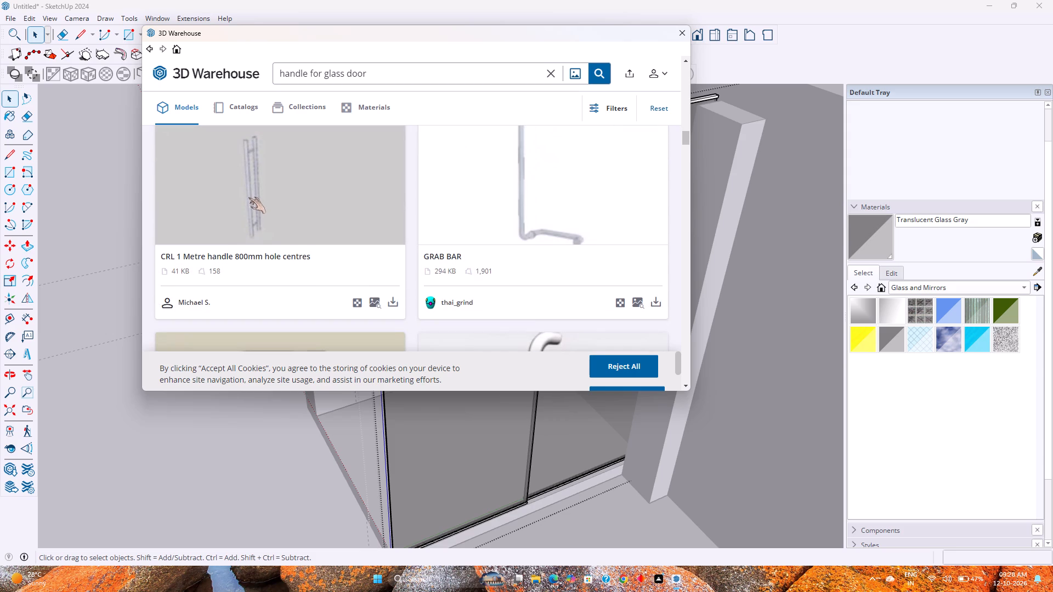
scroll(248, 218, "down", 3)
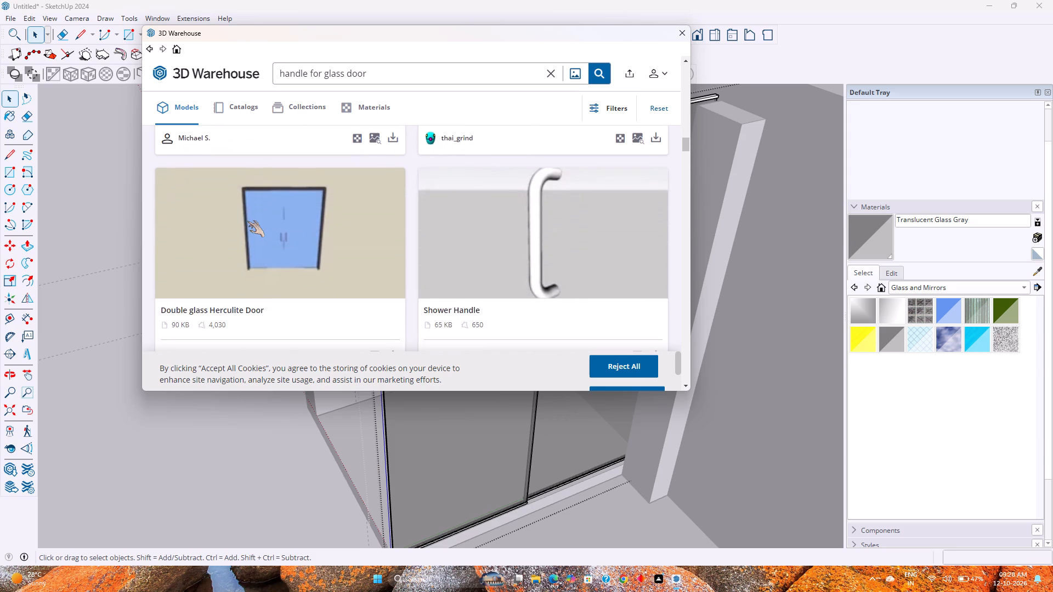
scroll(247, 221, "down", 3)
scroll(249, 223, "up", 6)
scroll(253, 225, "down", 1)
scroll(253, 225, "up", 1)
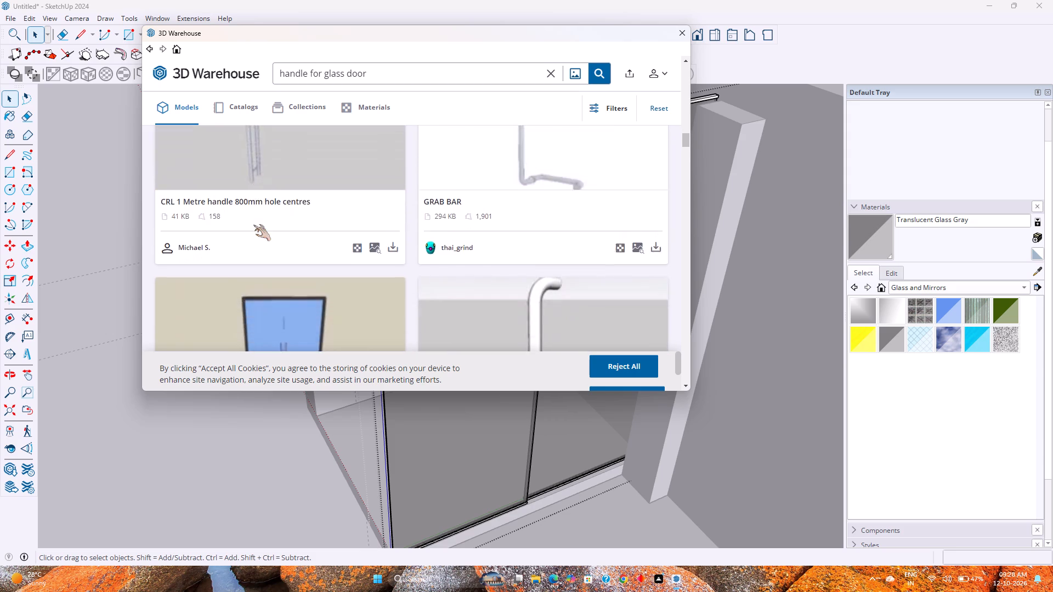
scroll(253, 225, "up", 2)
scroll(253, 225, "down", 3)
Close 3D Warehouse and leave the editing of the glass panel group.
left_click(682, 29)
middle_click_drag(252, 433, 427, 554)
key("Escape")
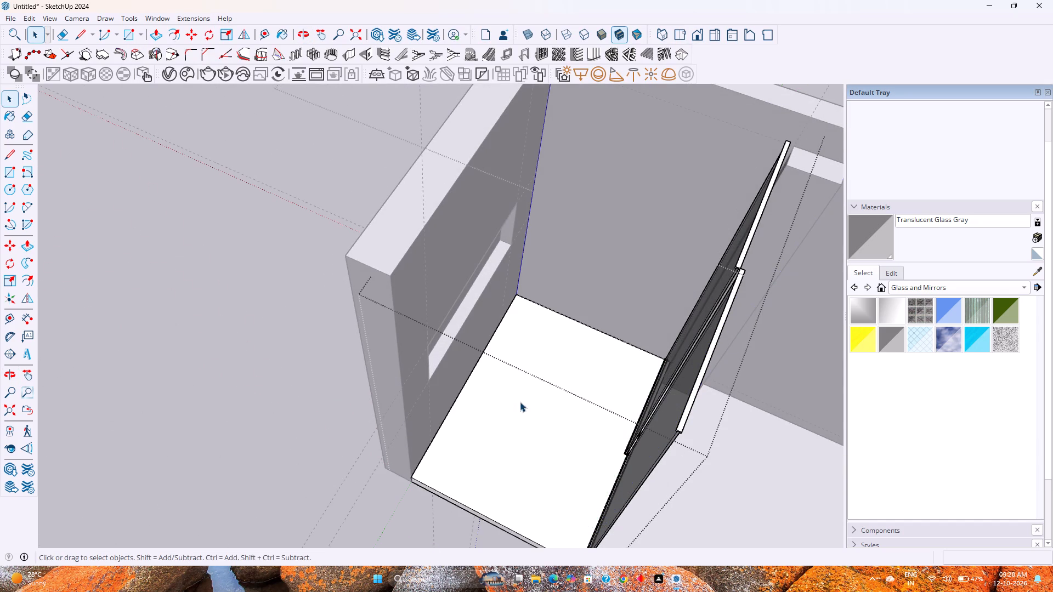
Flip the glass panel group along the red axis so the stagger of its two panels is mirrored.
left_click(698, 388)
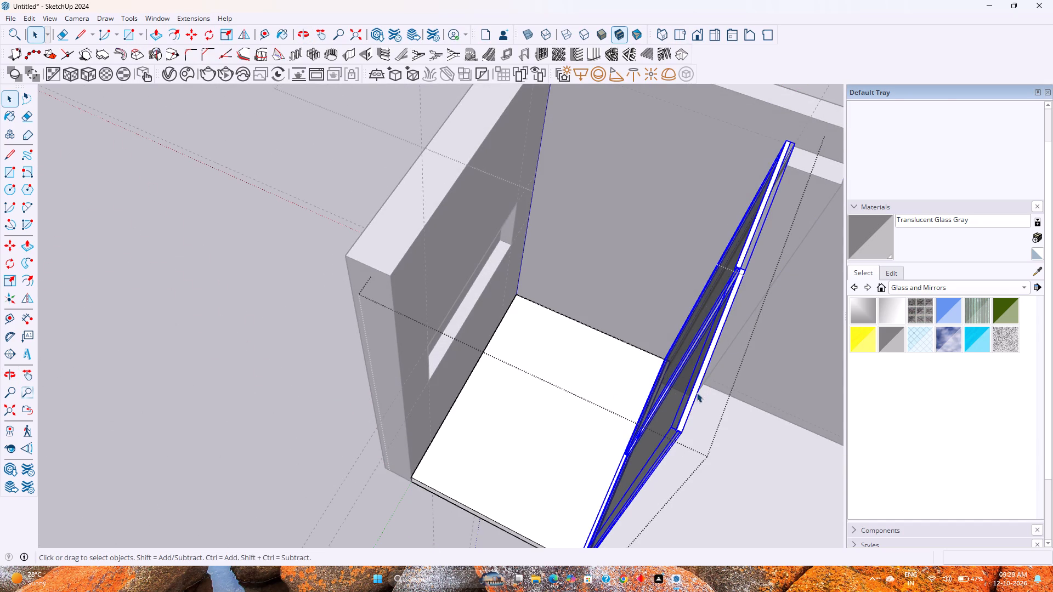
middle_click_drag(648, 408, 537, 423, "shift")
middle_click_drag(526, 416, 582, 407)
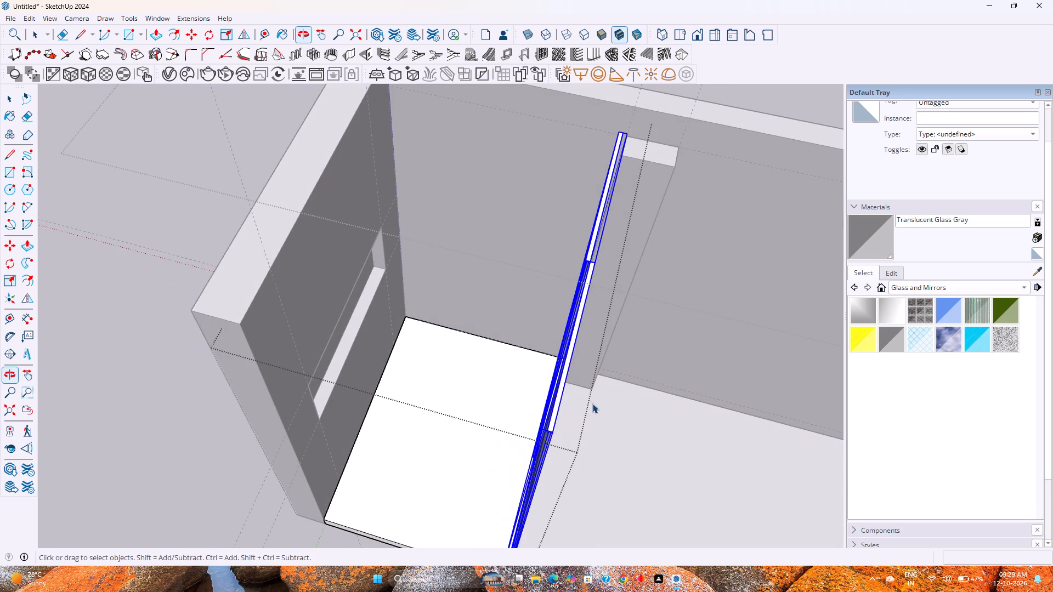
left_click(241, 37)
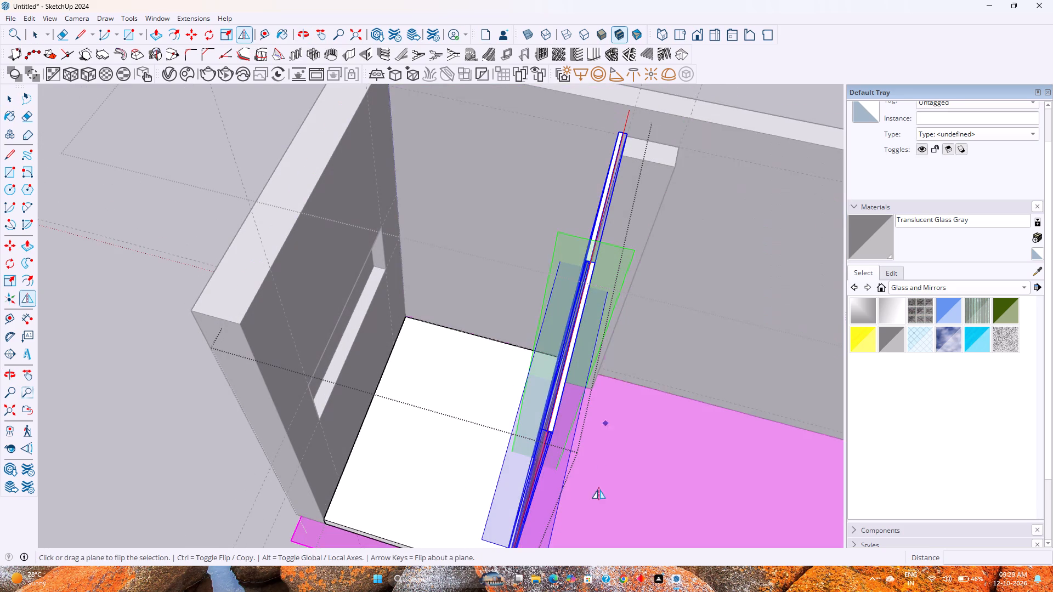
middle_click_drag(576, 523, 581, 409)
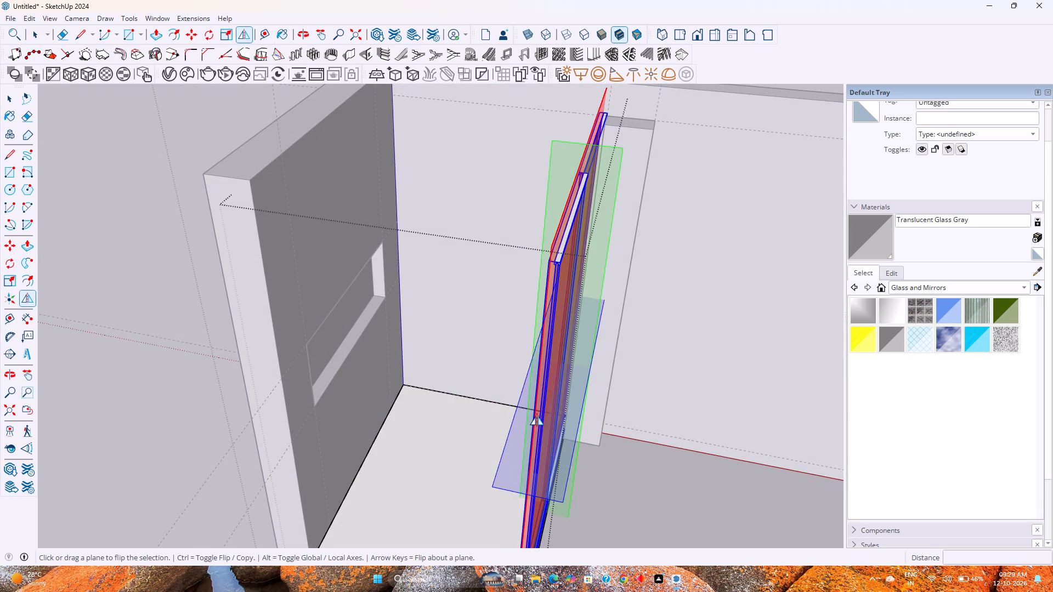
left_click_drag(537, 416, 494, 420)
key("space")
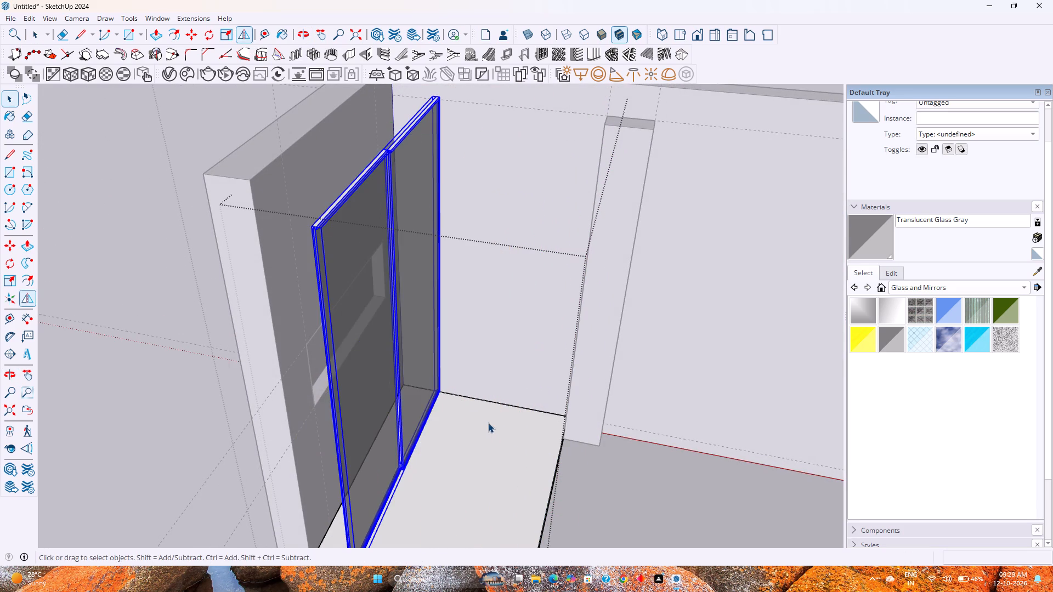
Move the flipped glass panel group about 3' 5 3/8" along the red axis, back toward the pillar.
middle_click_drag(425, 224, 456, 422)
scroll(440, 317, "up", 6)
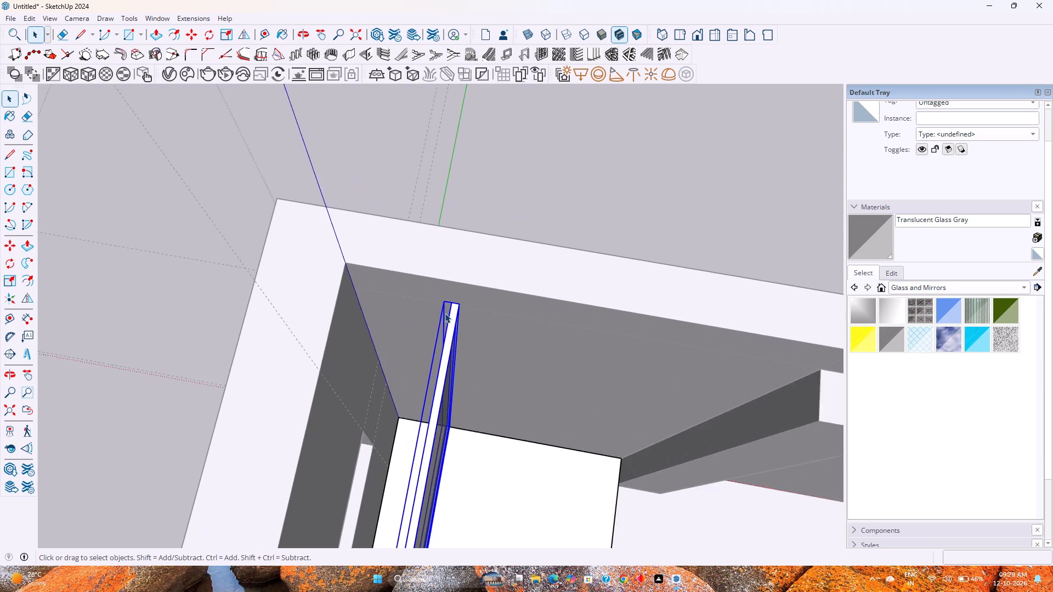
scroll(445, 313, "down", 1)
scroll(447, 312, "up", 4)
key("m")
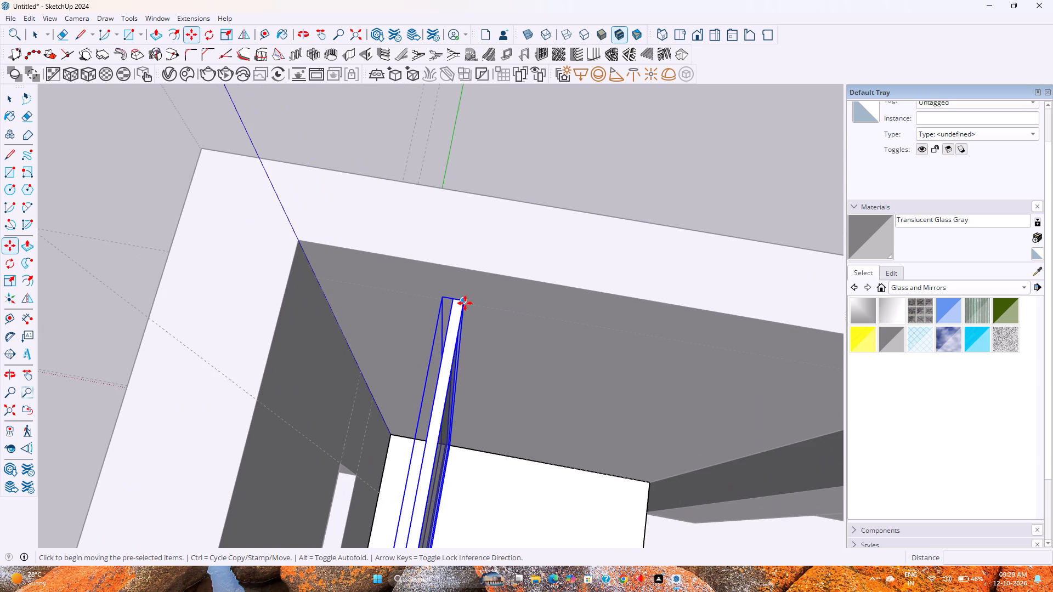
left_click(465, 303)
middle_click_drag(561, 315, 310, 299, "shift")
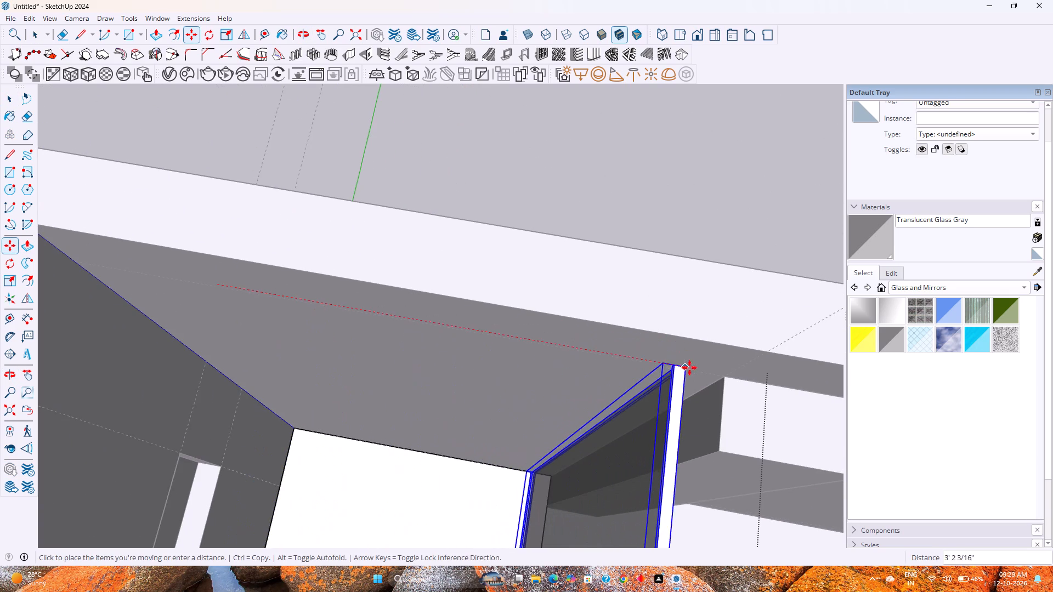
scroll(726, 378, "up", 3)
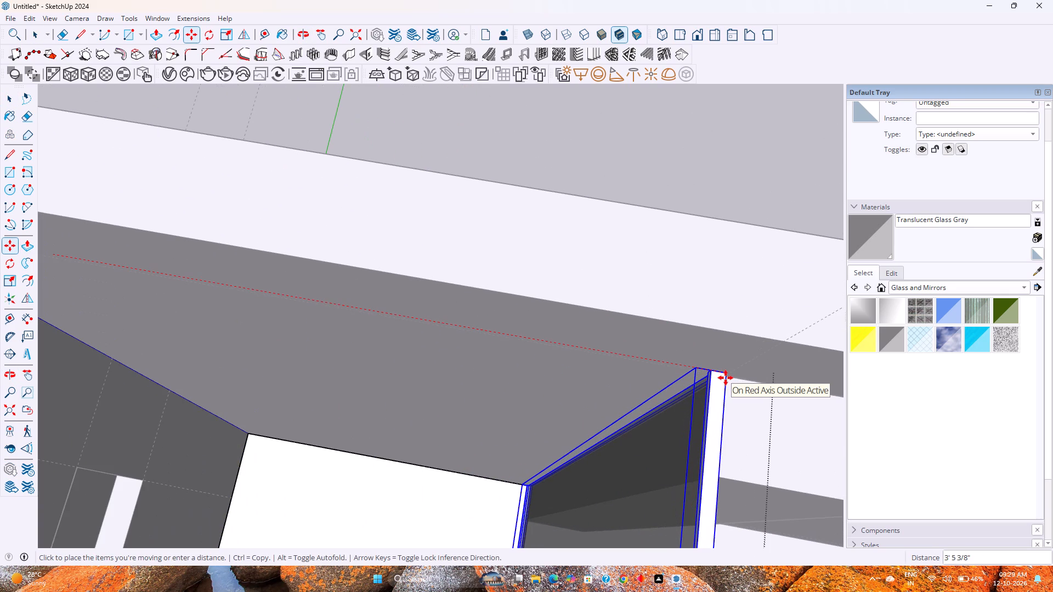
left_click(726, 378)
Move the glass panel group about 11/16" so its top end corner meets the pillar's top corner at the wall.
middle_click_drag(725, 382, 587, 289)
scroll(587, 293, "up", 1)
scroll(608, 408, "down", 3)
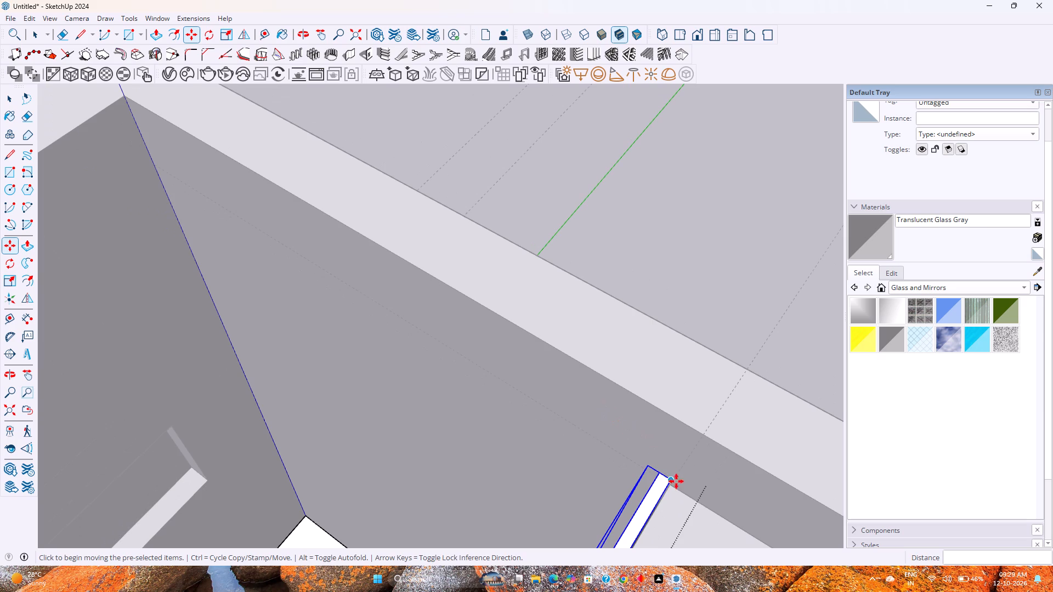
middle_click_drag(680, 490, 575, 367, "shift")
scroll(586, 357, "up", 12)
middle_click_drag(576, 375, 530, 332)
left_click(558, 331)
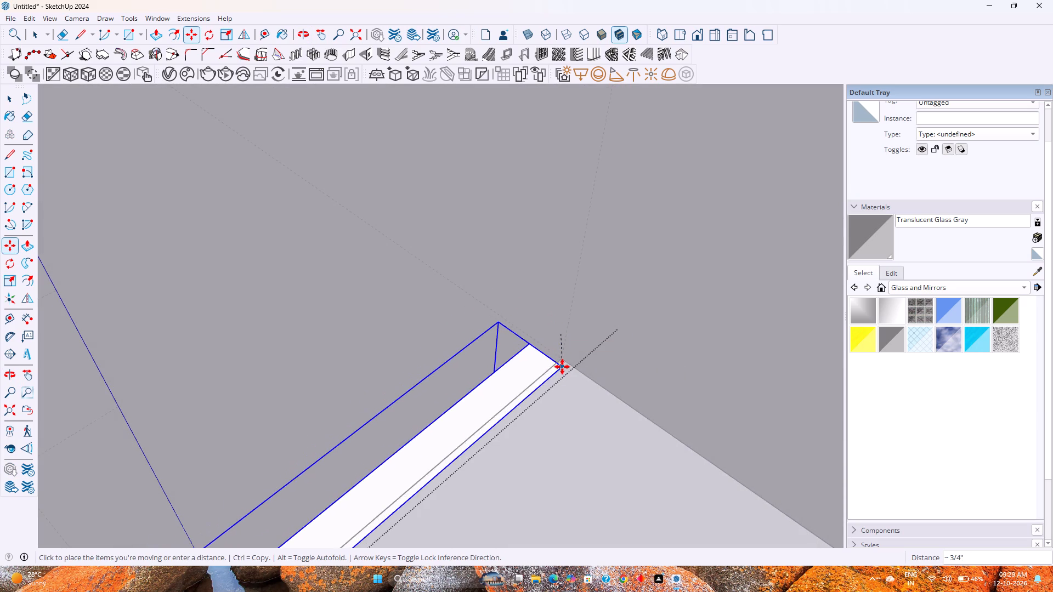
scroll(562, 358, "up", 16)
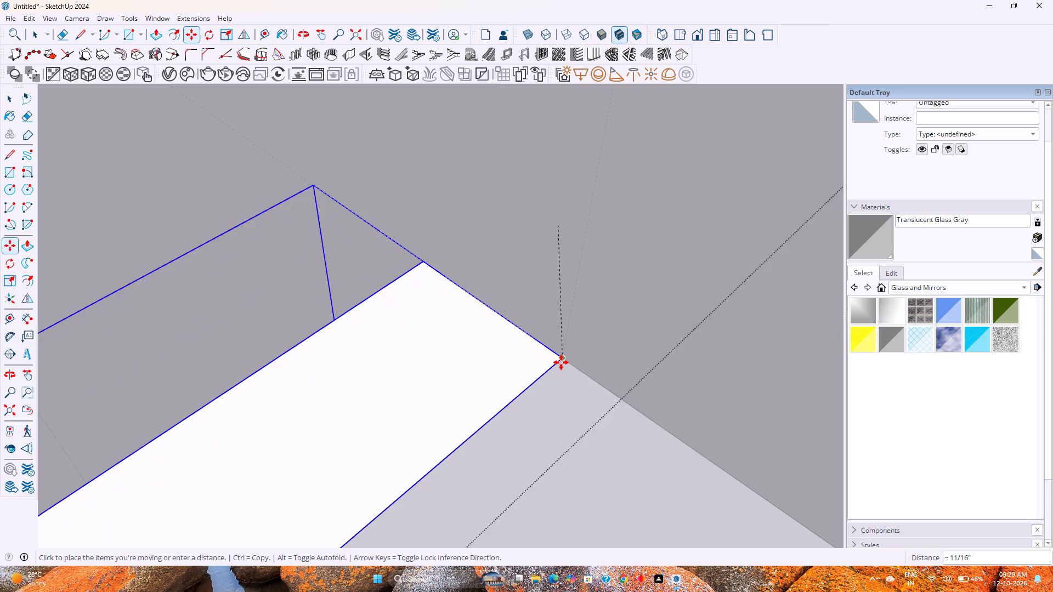
left_click(561, 362)
key("space")
scroll(462, 384, "down", 5)
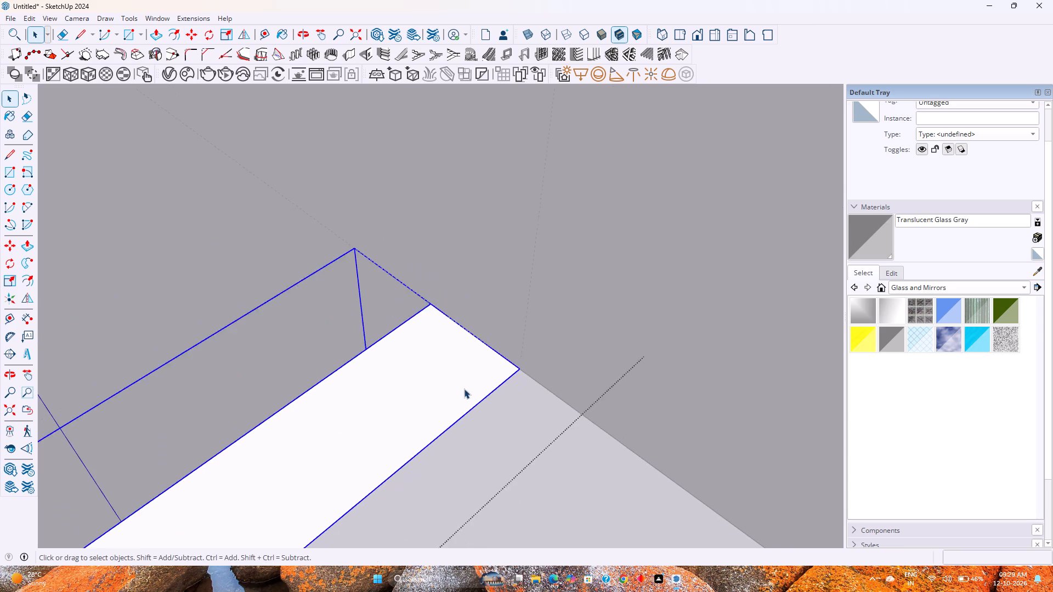
Examine how the glass panels sit against the pillar and how their two frames meet at the middle joint.
scroll(464, 389, "down", 4)
middle_click_drag(455, 401, 505, 330)
scroll(506, 330, "up", 1)
scroll(506, 330, "down", 20)
scroll(506, 330, "down", 1)
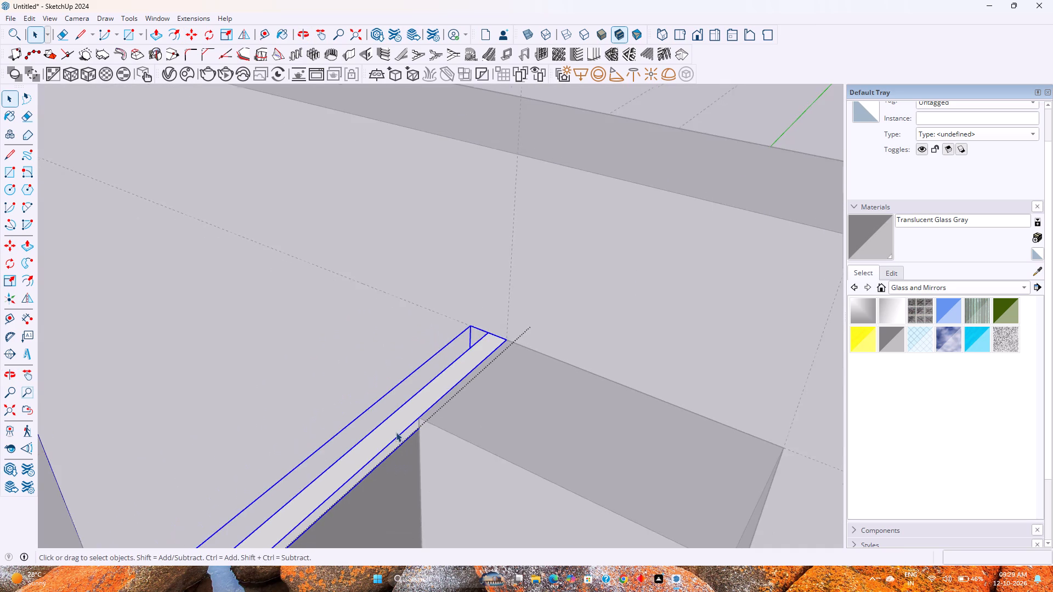
scroll(396, 432, "down", 3)
middle_click_drag(426, 451, 416, 407, "shift")
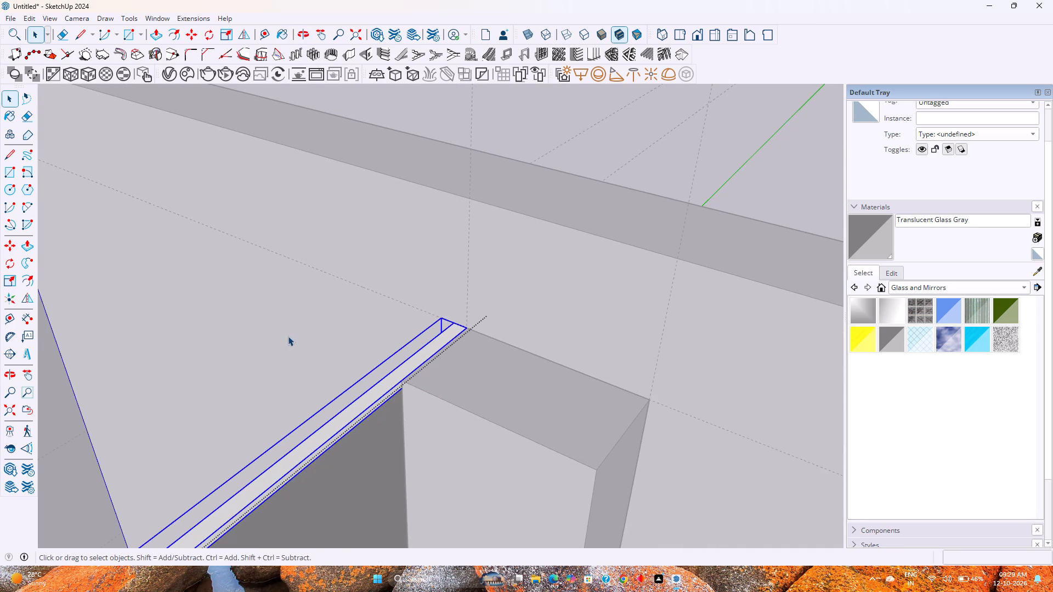
key("Escape")
scroll(285, 342, "down", 5)
middle_click_drag(332, 399, 389, 299, "shift")
scroll(397, 291, "up", 1, "shift")
scroll(399, 289, "down", 9)
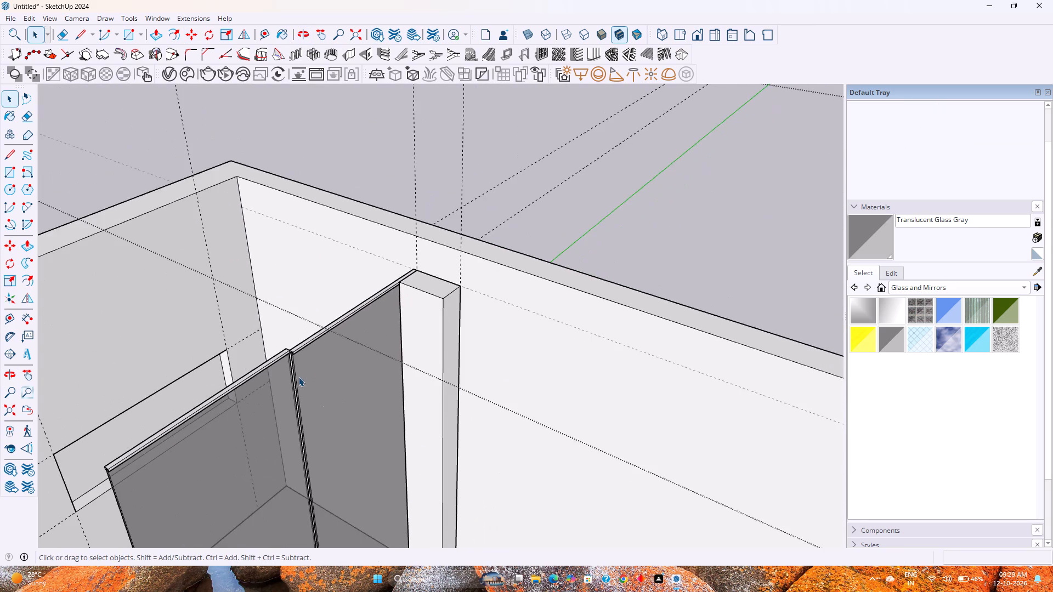
middle_click_drag(297, 377, 383, 379)
scroll(463, 380, "up", 12)
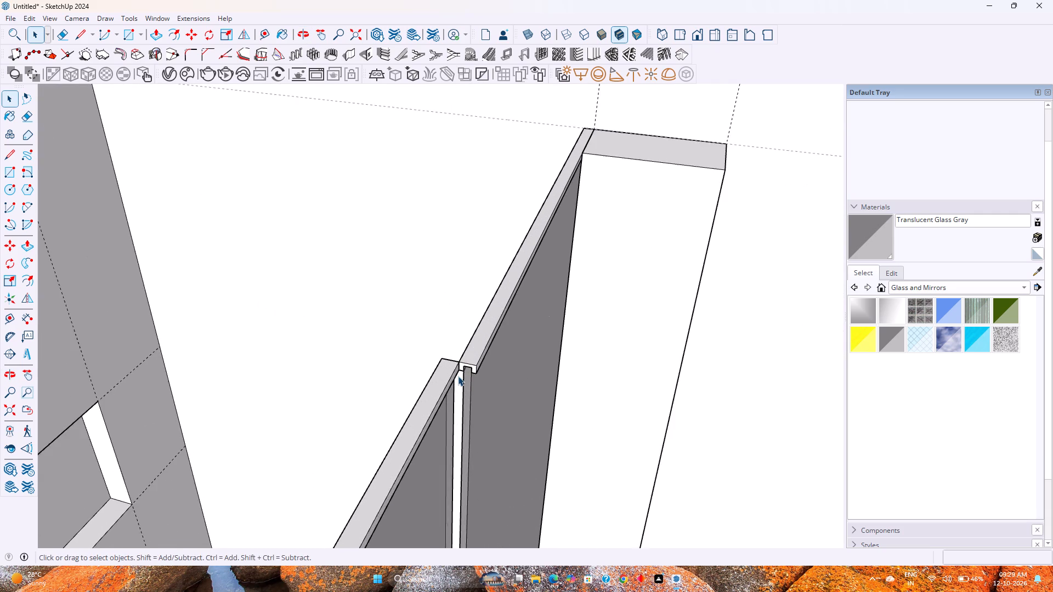
scroll(458, 376, "up", 6)
scroll(458, 376, "down", 2)
middle_click_drag(461, 389, 439, 310, "shift")
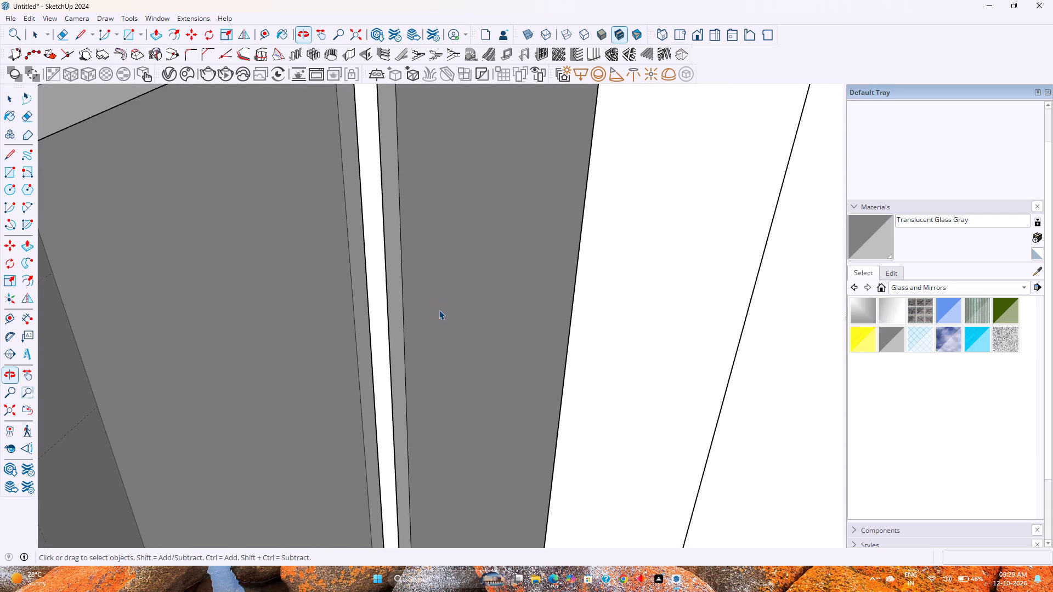
scroll(439, 310, "down", 17)
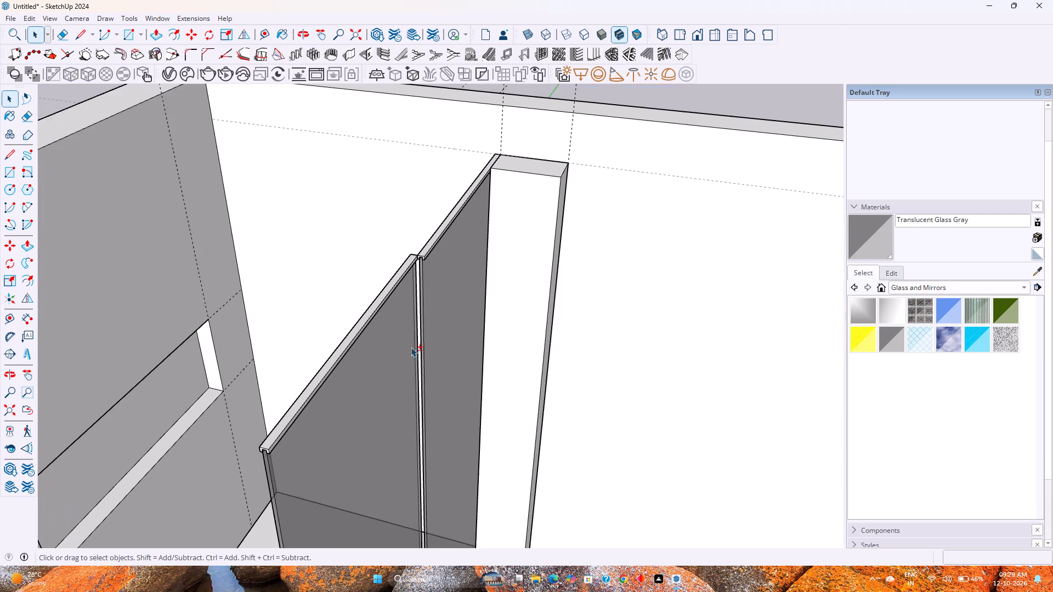
middle_click_drag(411, 347, 435, 298, "shift")
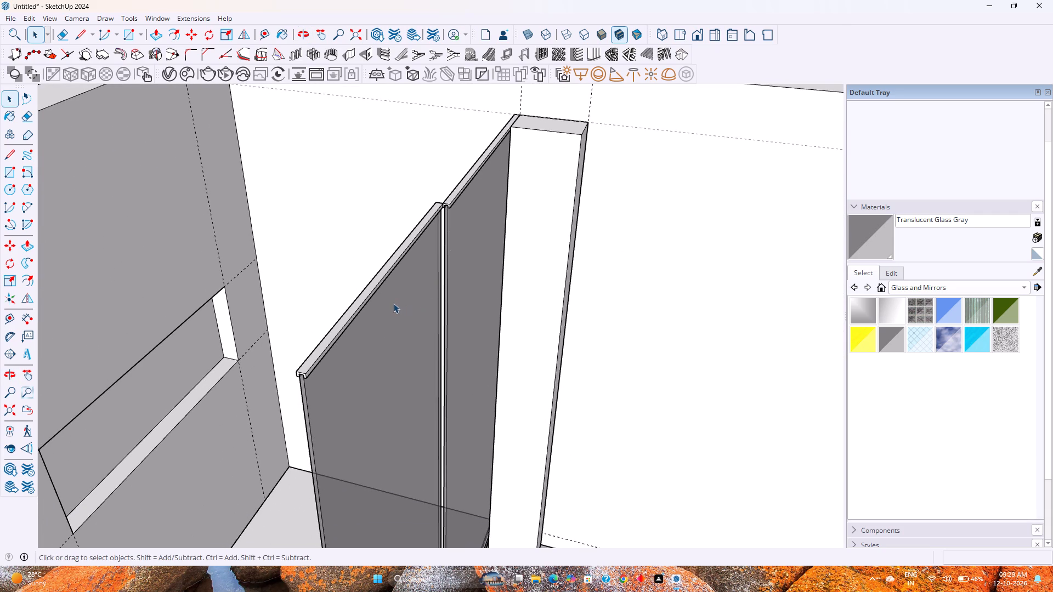
scroll(393, 303, "down", 2)
middle_click_drag(411, 332, 329, 383)
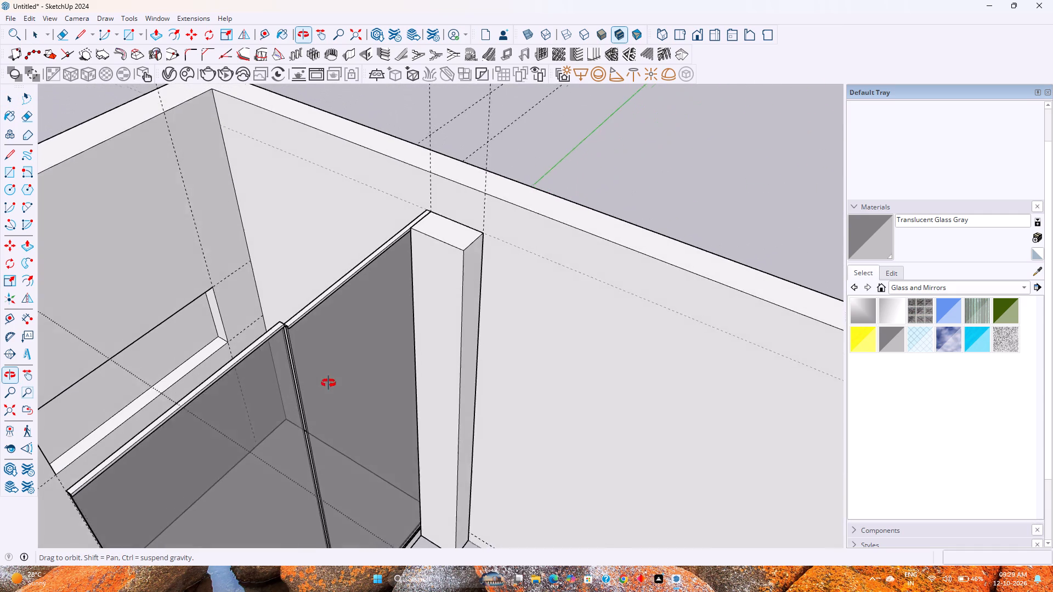
middle_click_drag(329, 383, 332, 385)
scroll(286, 378, "up", 3)
scroll(298, 308, "up", 4)
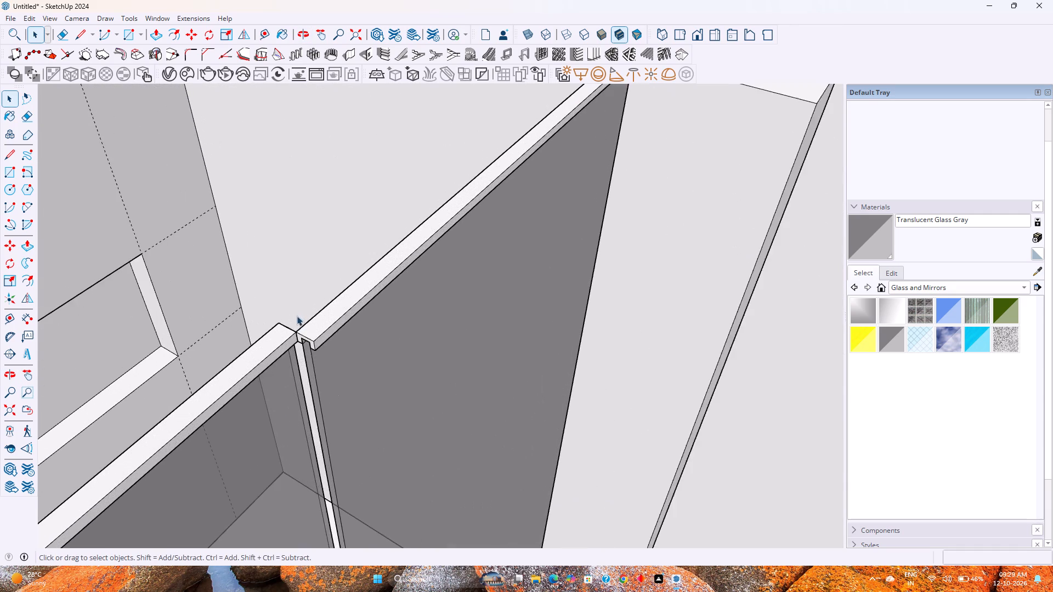
scroll(294, 333, "up", 9)
middle_click_drag(302, 349, 446, 247)
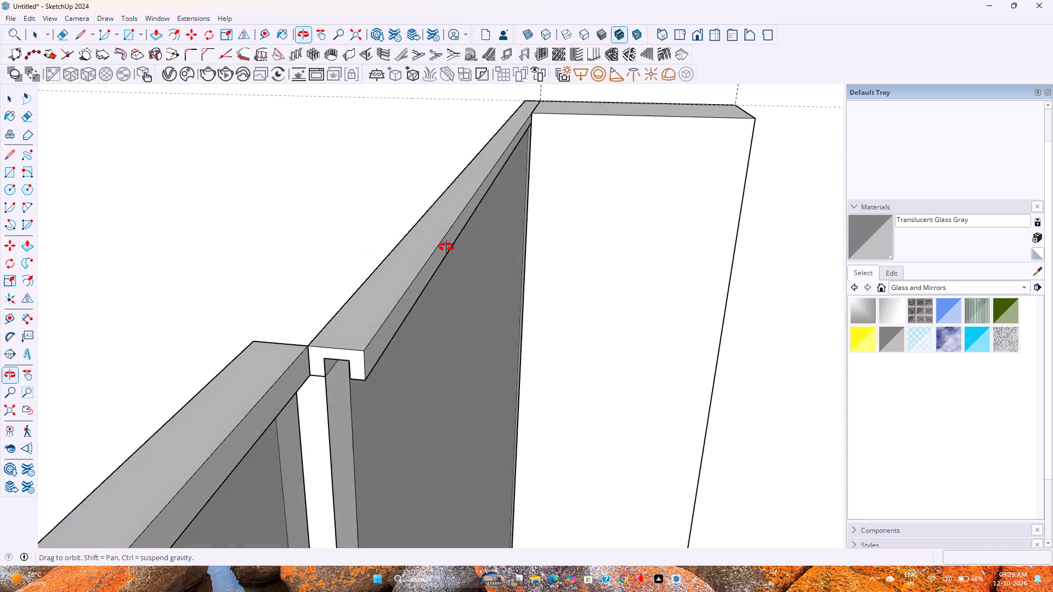
middle_click_drag(446, 247, 329, 280)
scroll(329, 279, "up", 1)
scroll(331, 275, "down", 18)
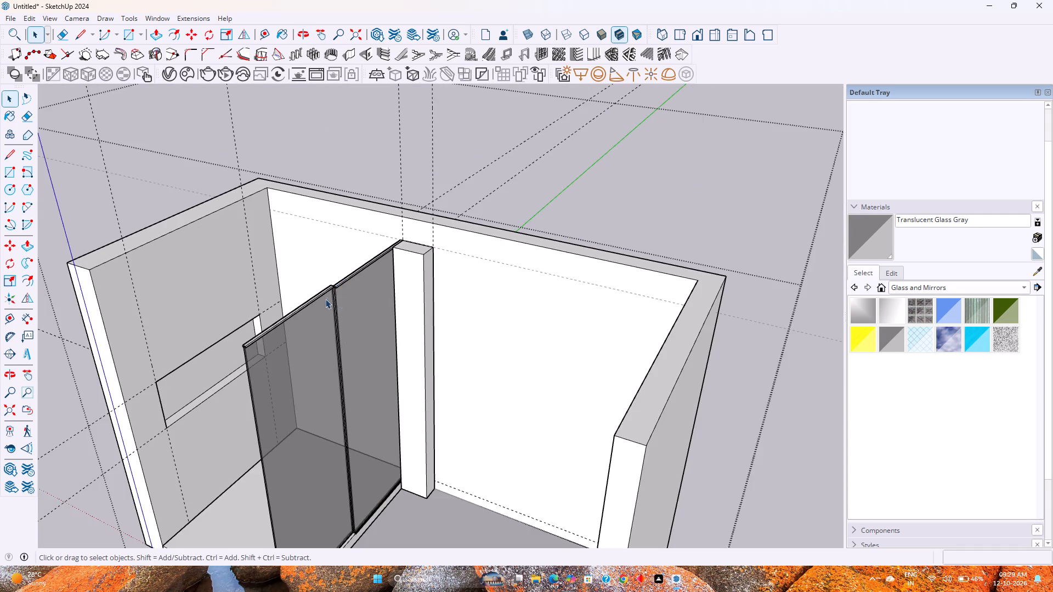
Inside the glass panel group, scale the frame of the panel beside the pillar to about 1.03 along green, toward the other panel.
scroll(329, 295, "up", 20)
scroll(329, 295, "up", 4)
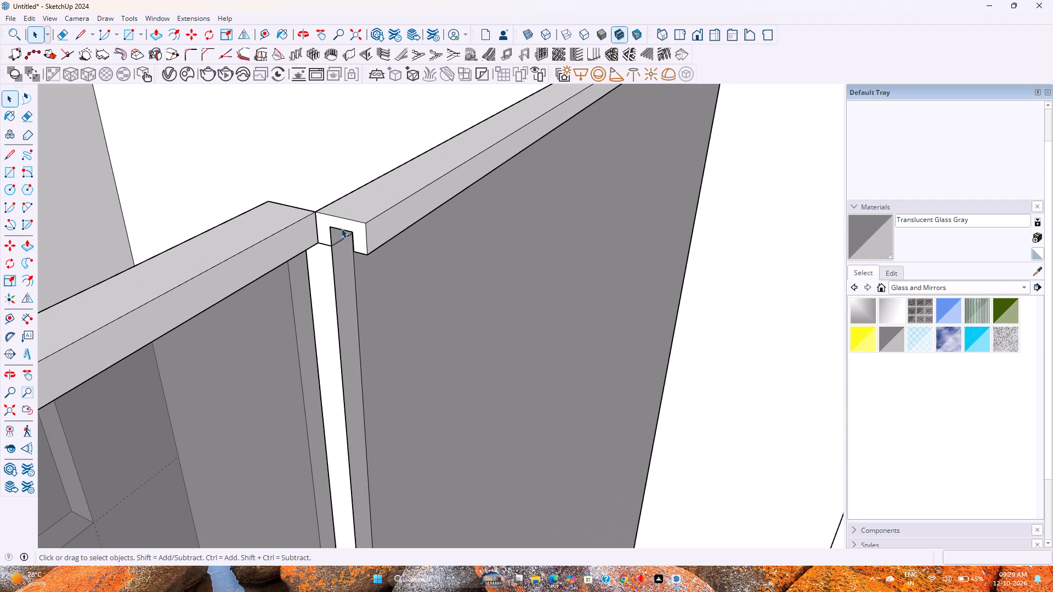
double_click(341, 228)
left_click(343, 226)
double_click(346, 229)
left_click(346, 229)
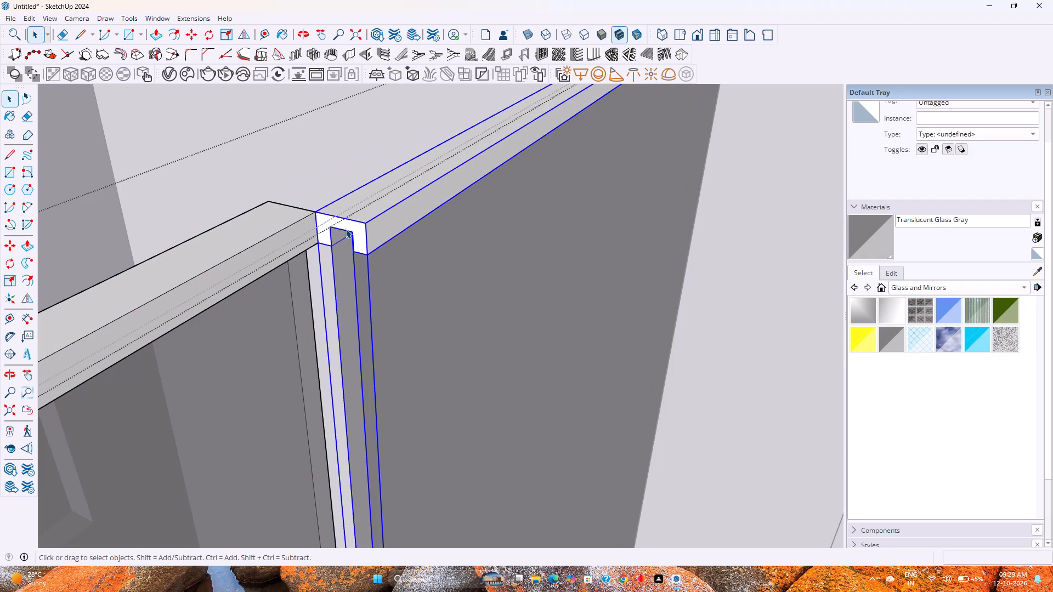
key("s")
scroll(348, 225, "down", 6)
scroll(348, 225, "up", 1)
scroll(348, 225, "down", 5)
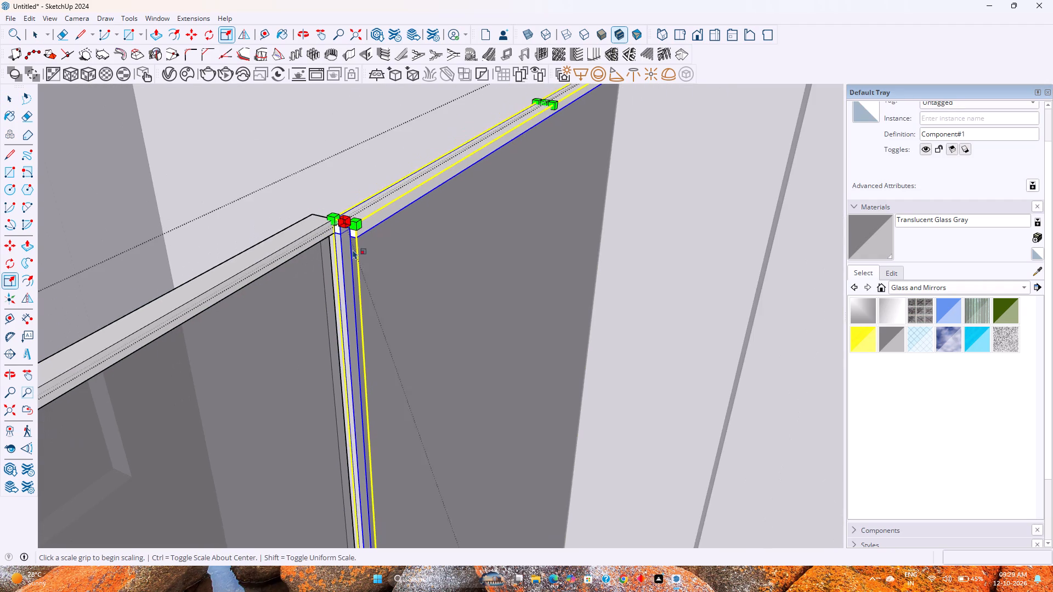
middle_click_drag(363, 308, 354, 217, "shift")
scroll(356, 206, "down", 16)
middle_click_drag(375, 332, 364, 235, "shift")
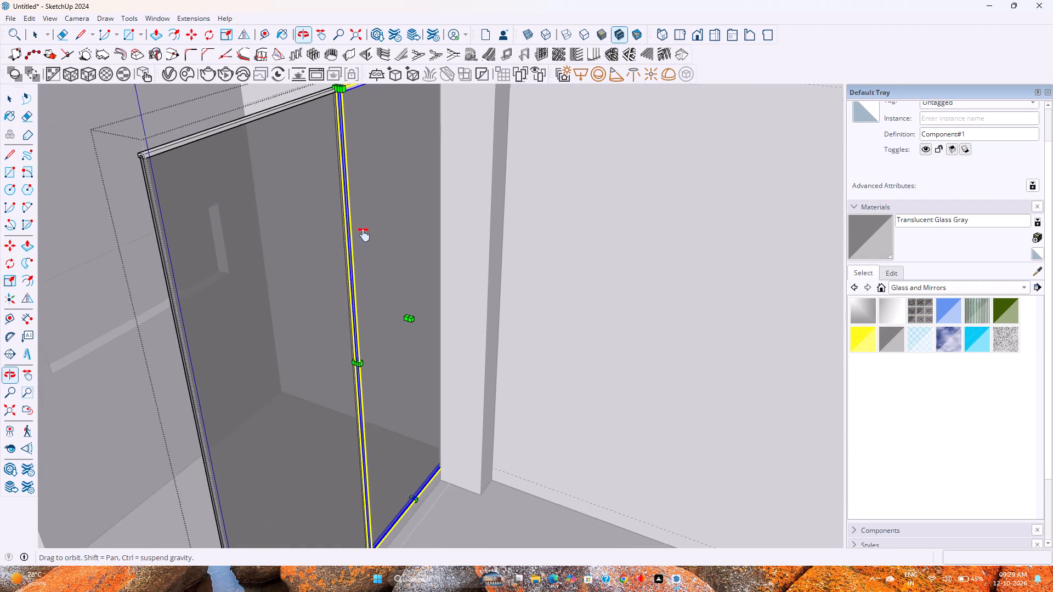
middle_click_drag(364, 235, 364, 234, "shift")
scroll(356, 348, "up", 17)
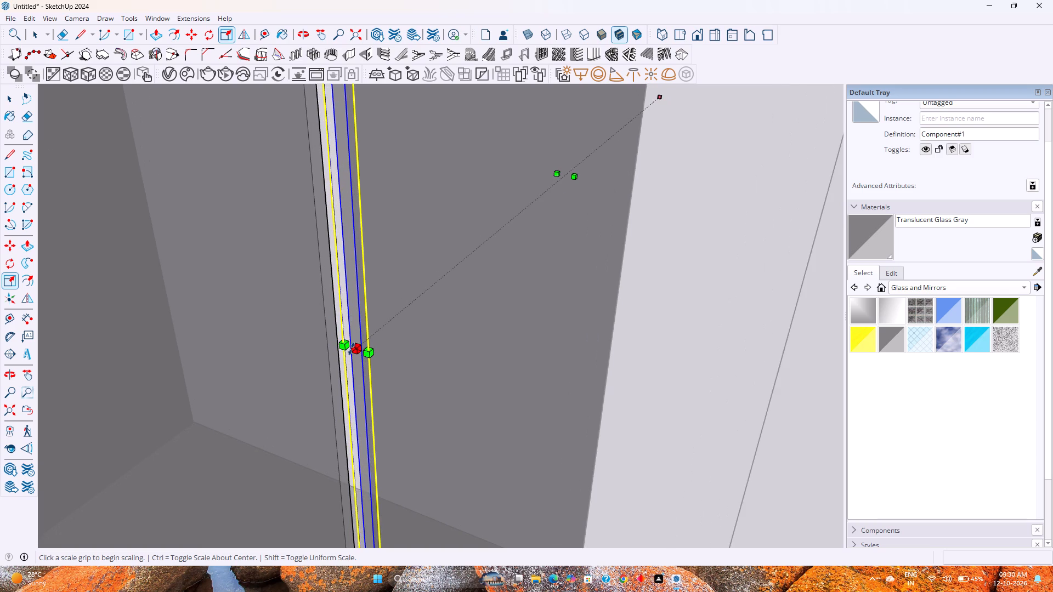
left_click(357, 349)
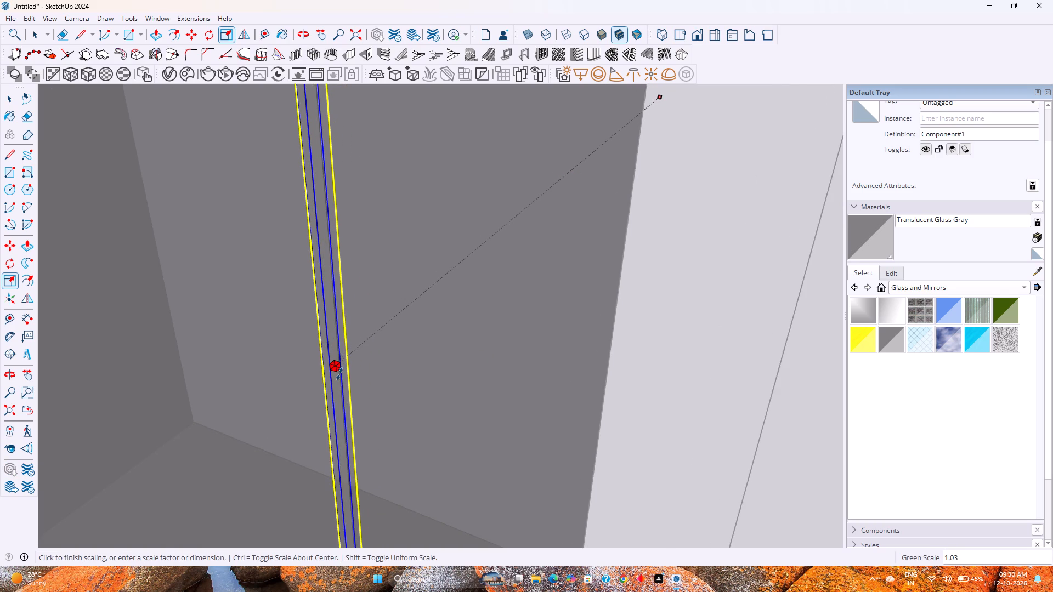
left_click(339, 374)
key("space")
Inspect the lengthened frame's overlap with the neighbouring panel at the middle joint.
scroll(339, 373, "down", 2)
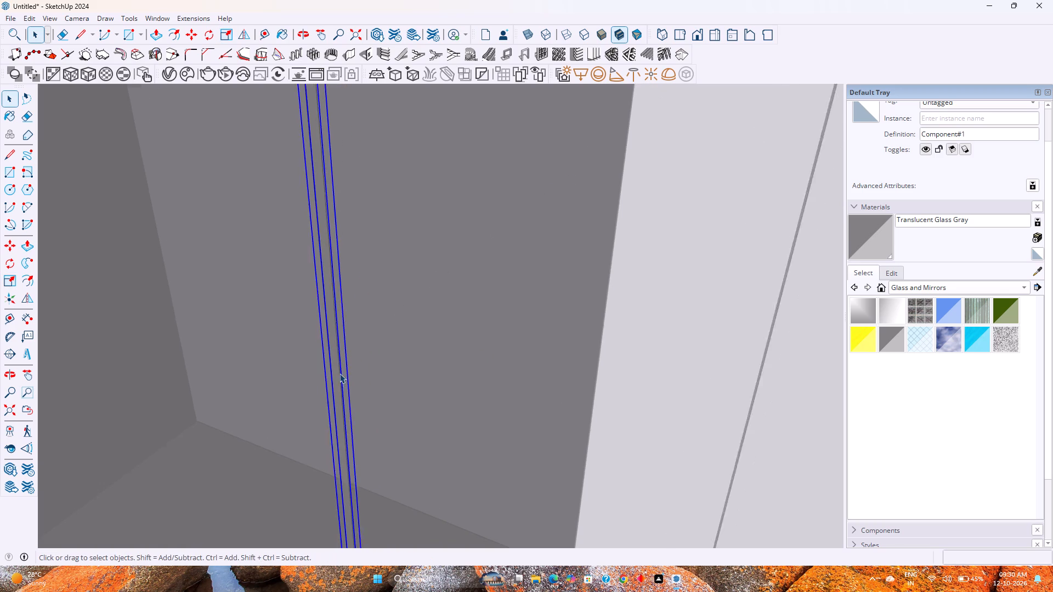
scroll(339, 373, "down", 18)
scroll(317, 252, "down", 4)
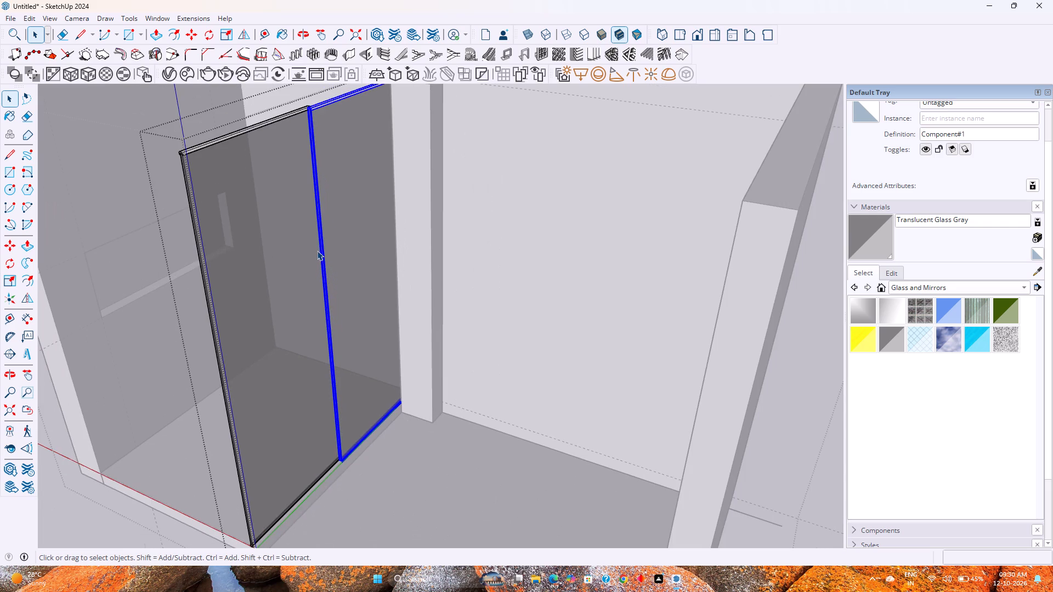
scroll(303, 98, "up", 10)
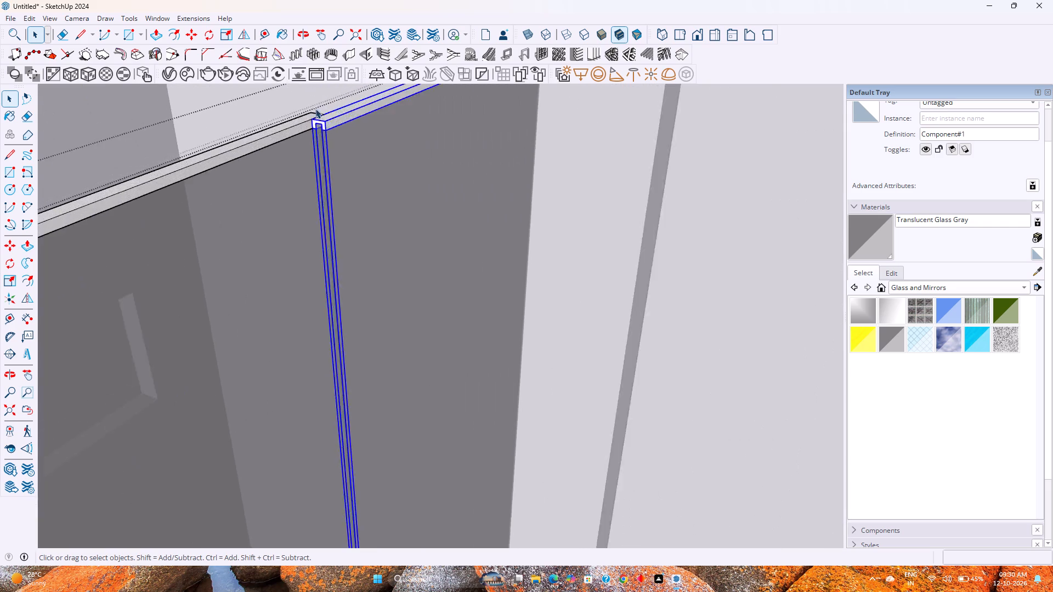
scroll(315, 109, "up", 5)
middle_click_drag(319, 114, 336, 157)
middle_click_drag(336, 157, 336, 151)
scroll(336, 150, "down", 7)
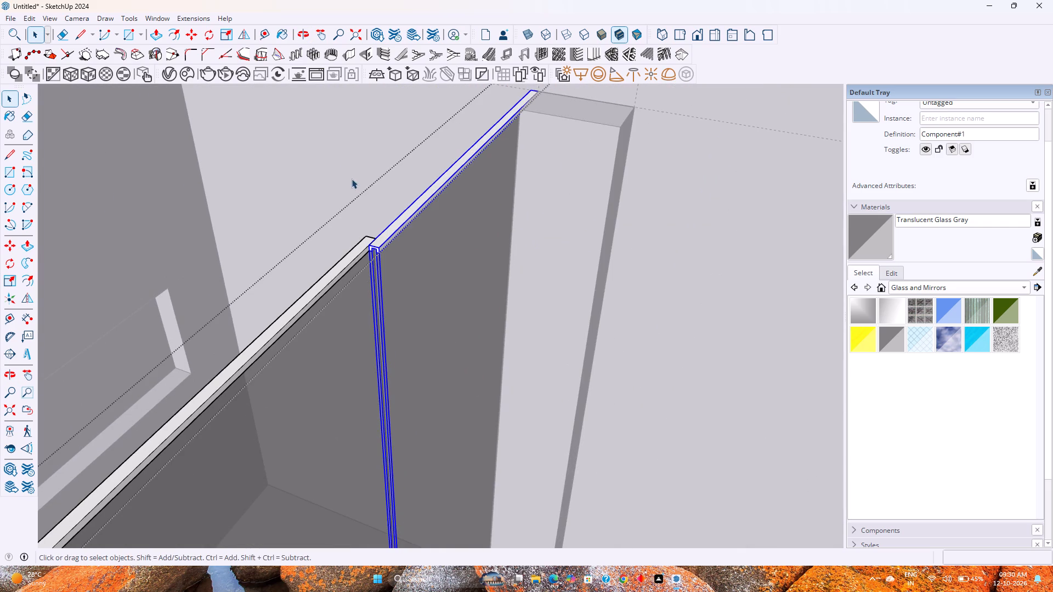
Examine the two glass panels' middle joint and their fit against the pillar from above and from the front.
middle_click_drag(362, 184, 367, 199)
scroll(367, 199, "down", 4)
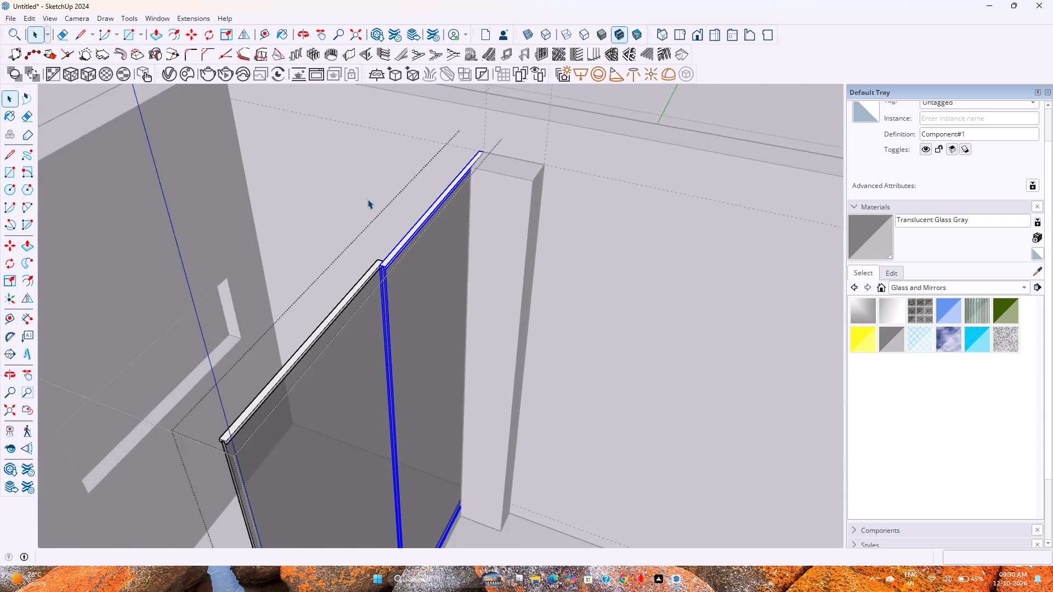
scroll(368, 199, "down", 3)
middle_click_drag(371, 210, 397, 344)
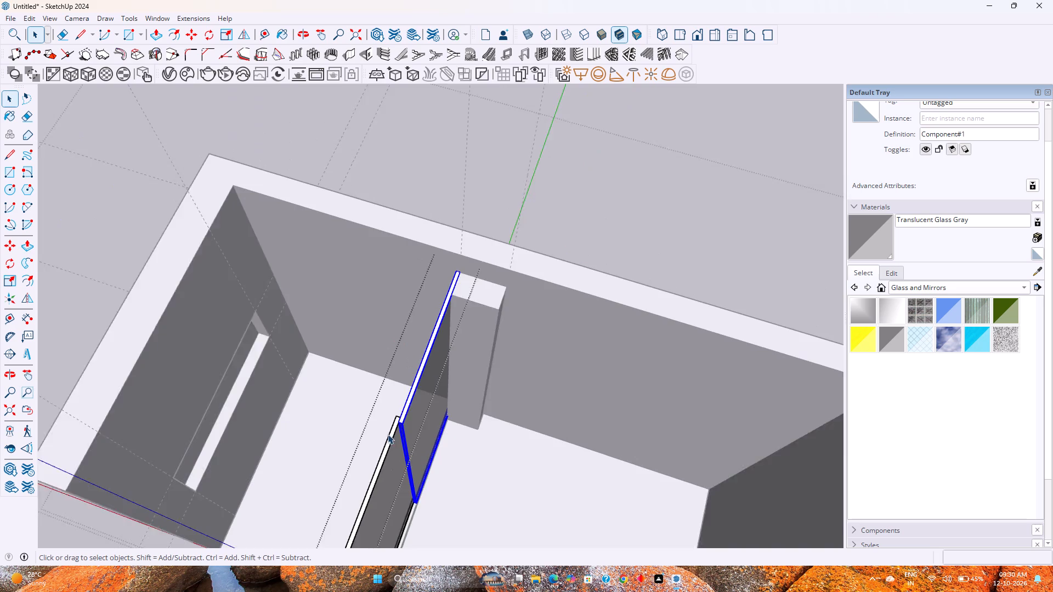
scroll(389, 433, "up", 7)
key("Escape")
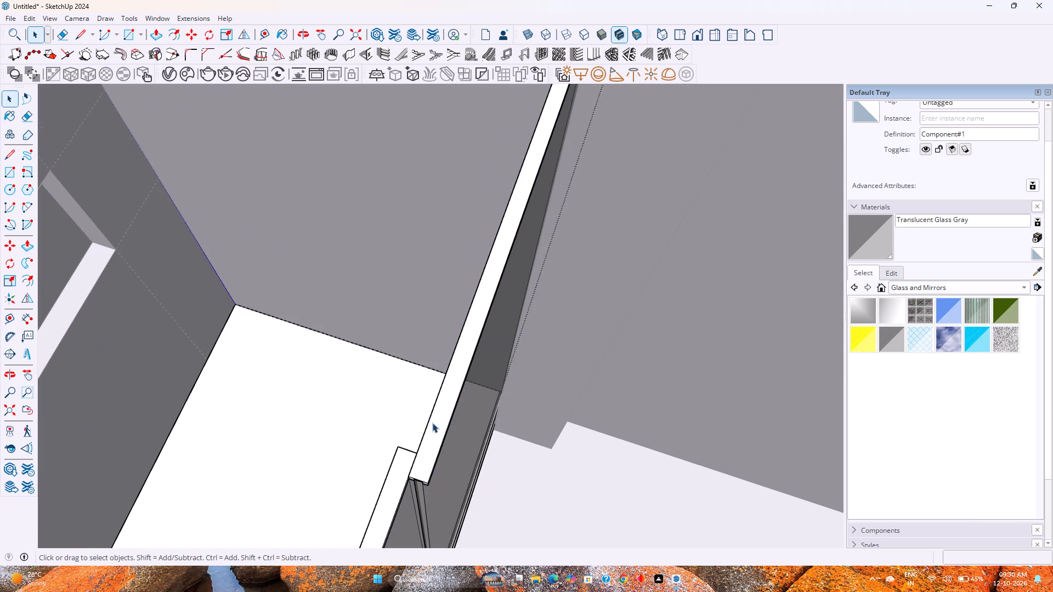
scroll(432, 423, "down", 5)
scroll(424, 407, "up", 1)
scroll(424, 407, "down", 5)
middle_click_drag(443, 436, 347, 307)
scroll(351, 294, "down", 5)
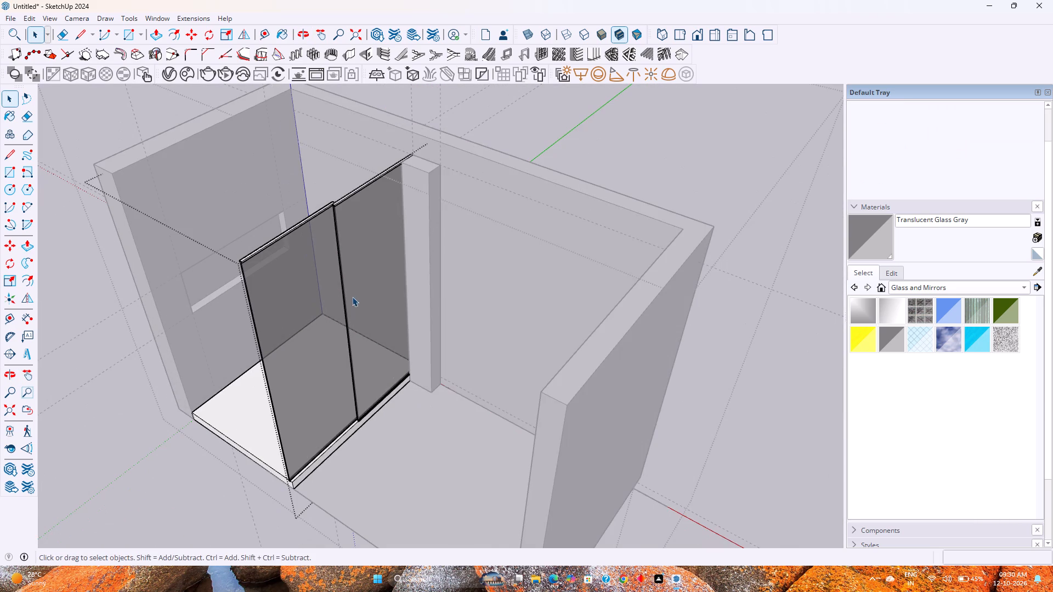
middle_click_drag(378, 335, 400, 362, "shift")
middle_click_drag(392, 375, 349, 309)
scroll(361, 308, "up", 3)
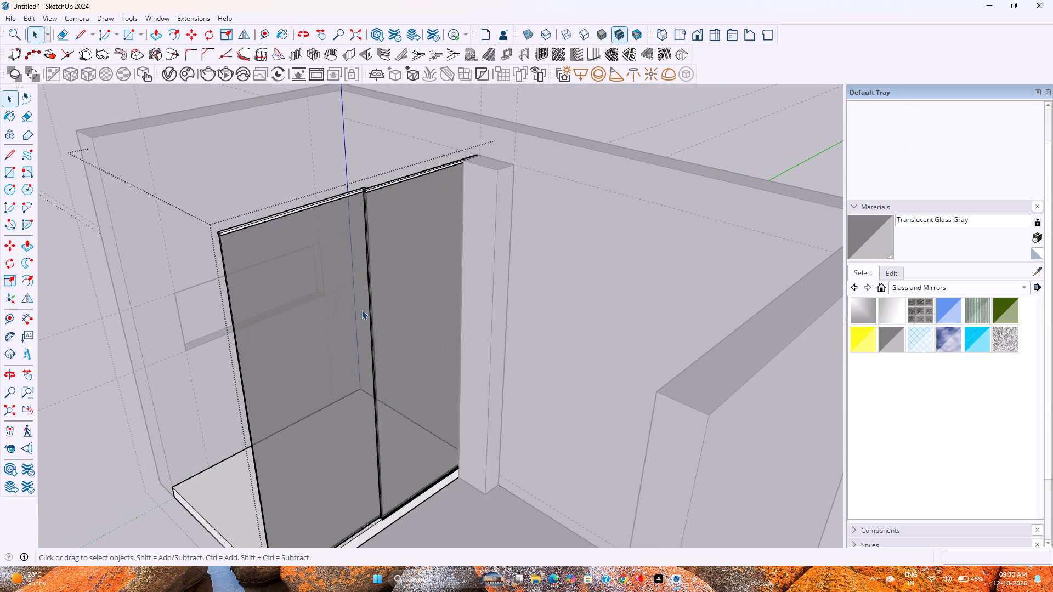
Open the glass panel group for editing and examine both panels from the front and from above.
key("Escape")
scroll(361, 311, "up", 1)
double_click(340, 343)
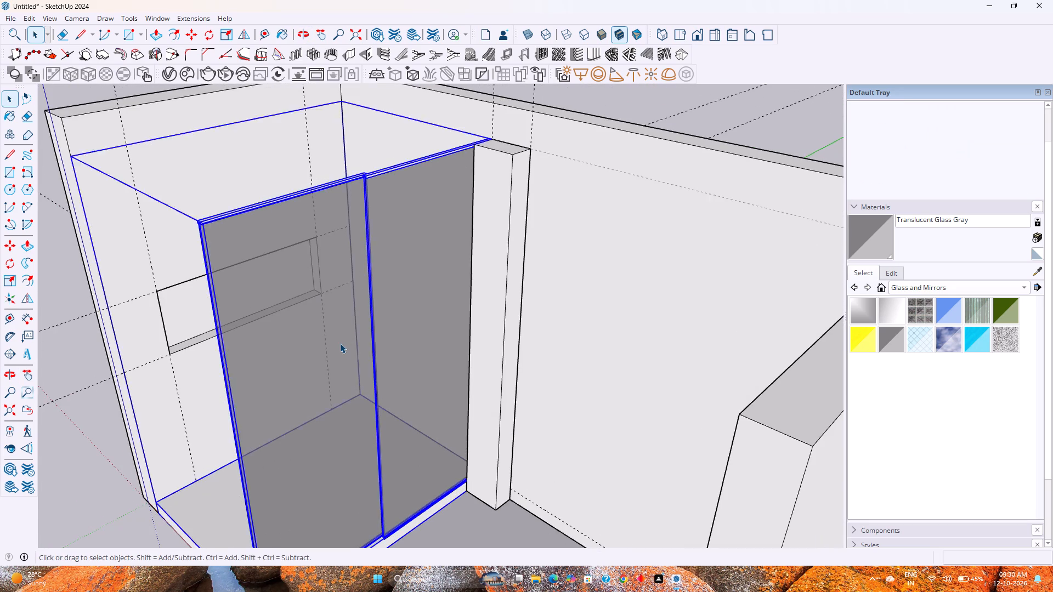
scroll(333, 345, "up", 1)
left_click(333, 345)
left_click(333, 345)
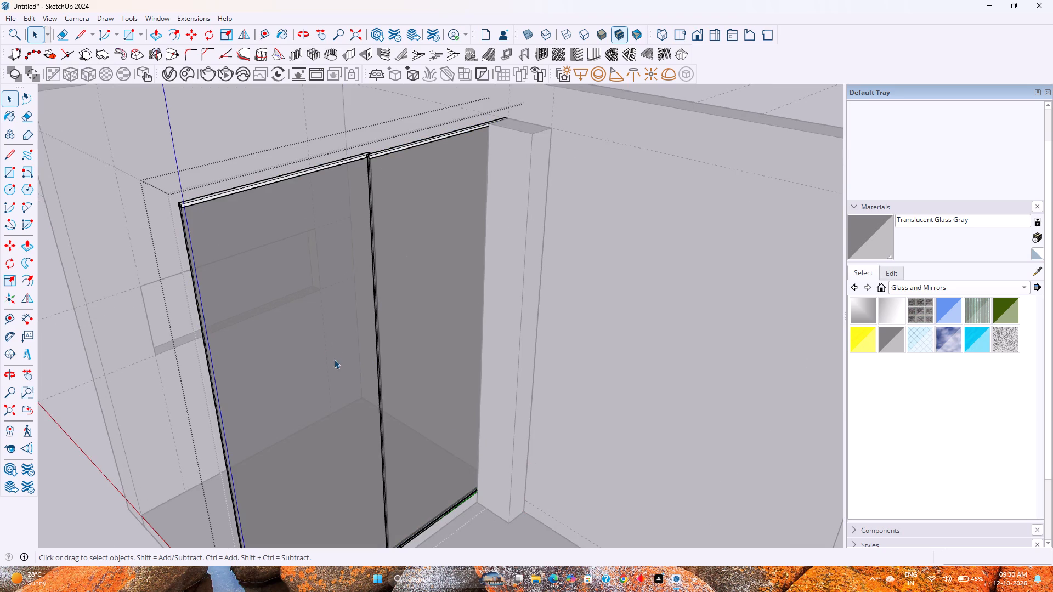
middle_click_drag(334, 359, 293, 331)
scroll(293, 331, "down", 1)
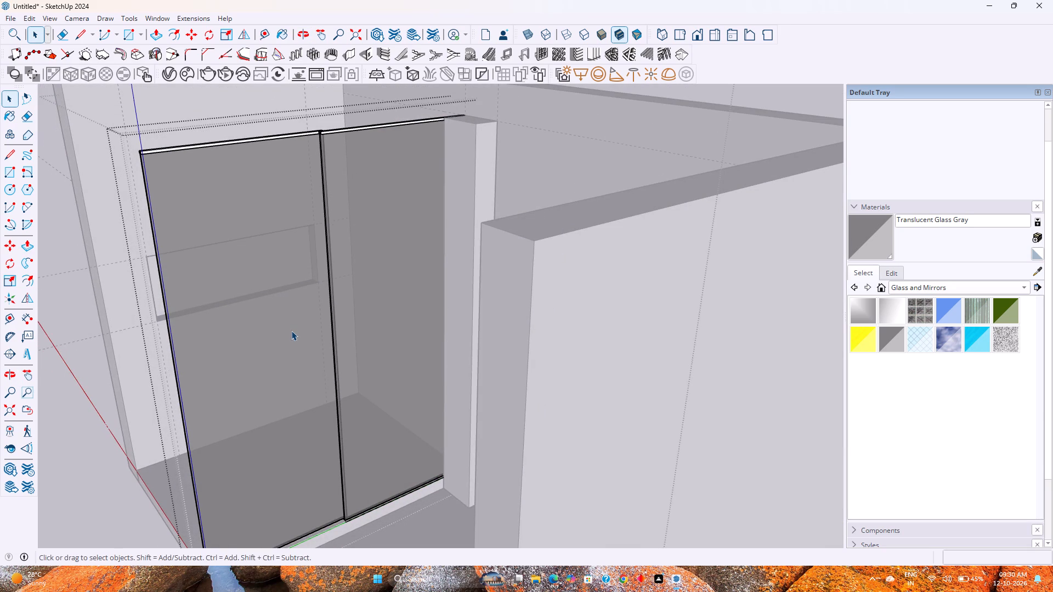
middle_click_drag(257, 338, 280, 335)
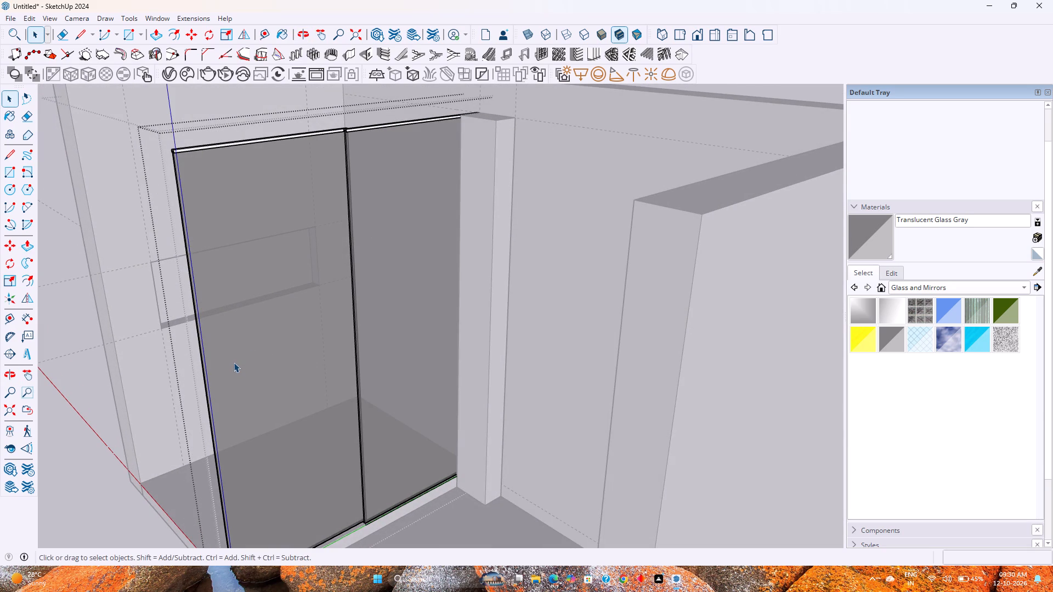
middle_click_drag(276, 337, 233, 448)
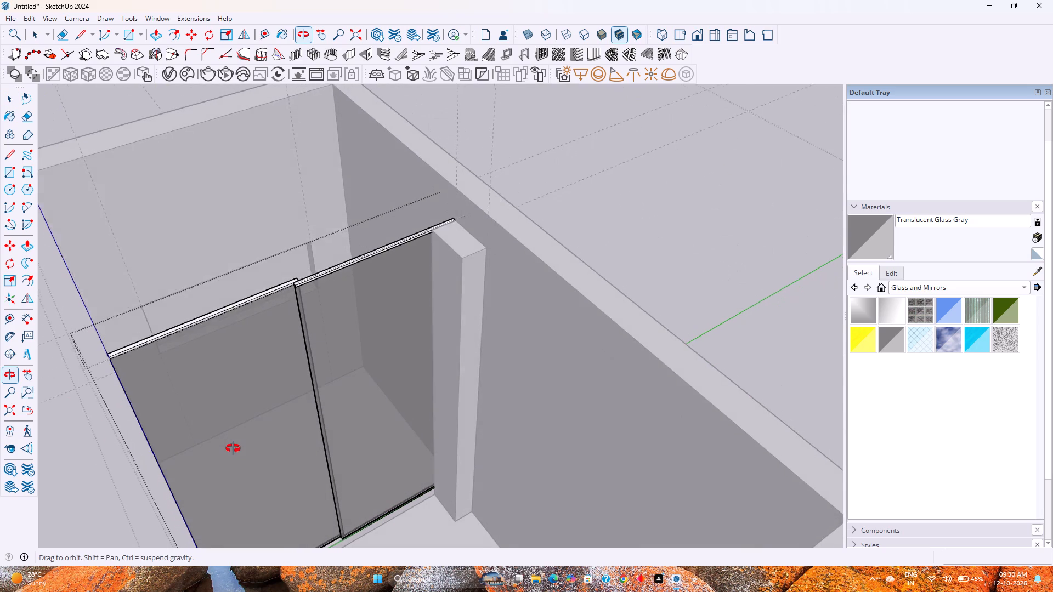
middle_click_drag(233, 448, 233, 451)
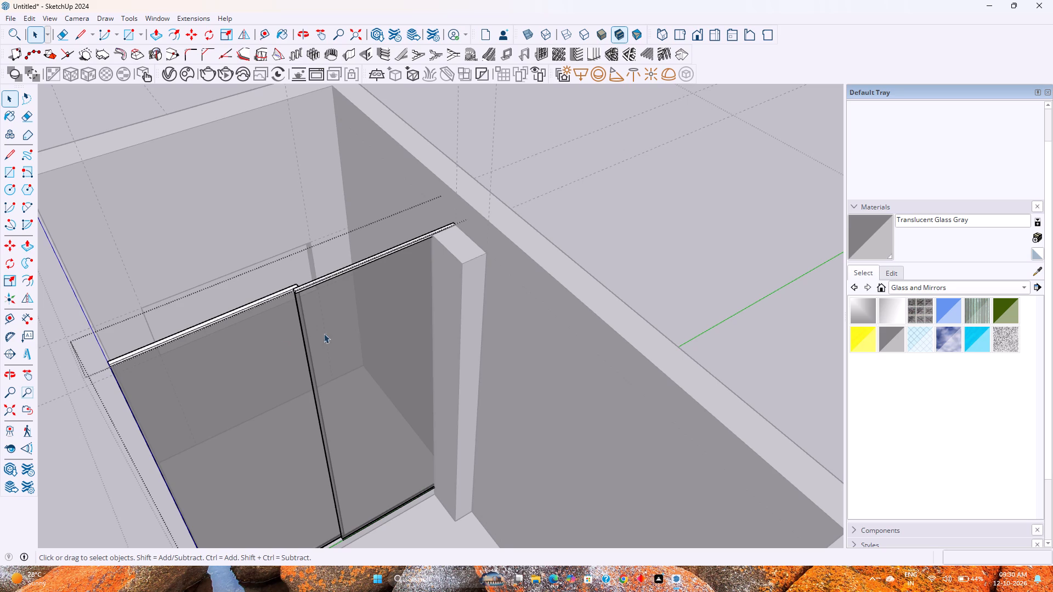
scroll(346, 328, "down", 4)
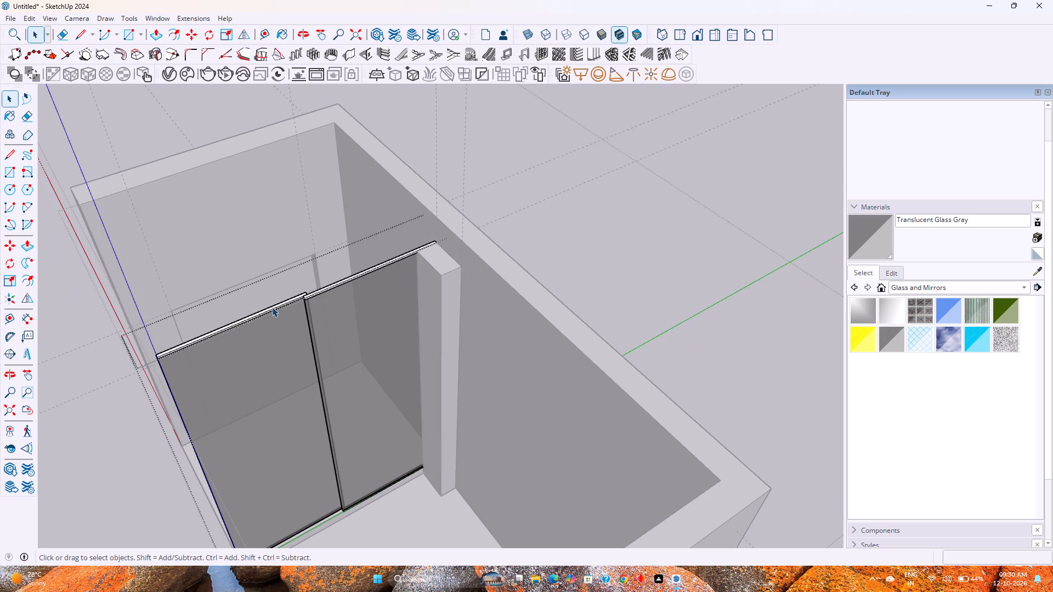
Browse the 3D Warehouse results for "handle for glass door" to find a suitable pull handle.
left_click(165, 21)
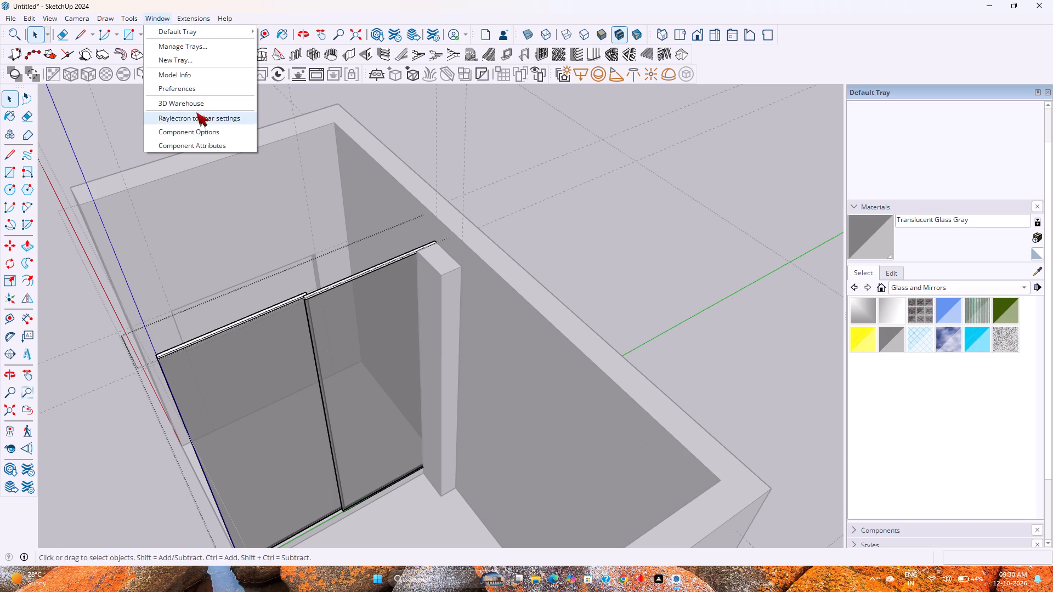
left_click(199, 104)
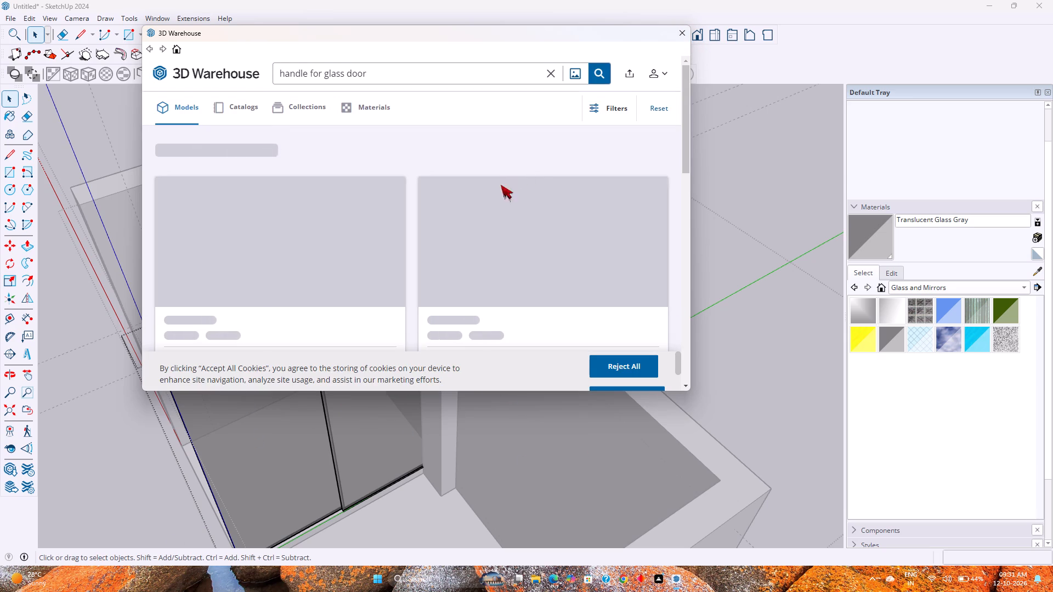
scroll(477, 215, "down", 1)
scroll(439, 246, "down", 2)
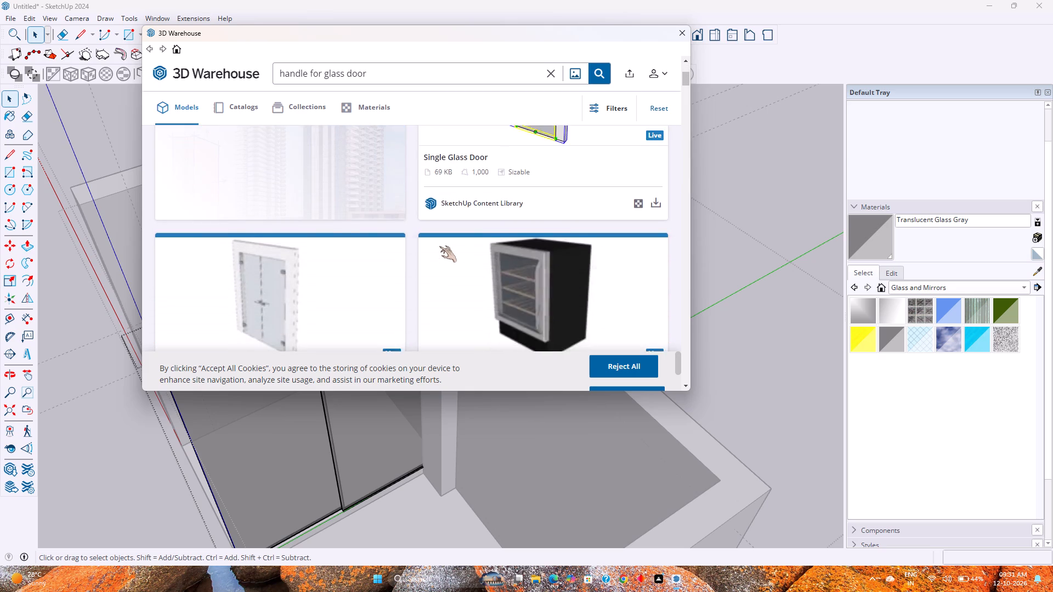
scroll(439, 246, "down", 6)
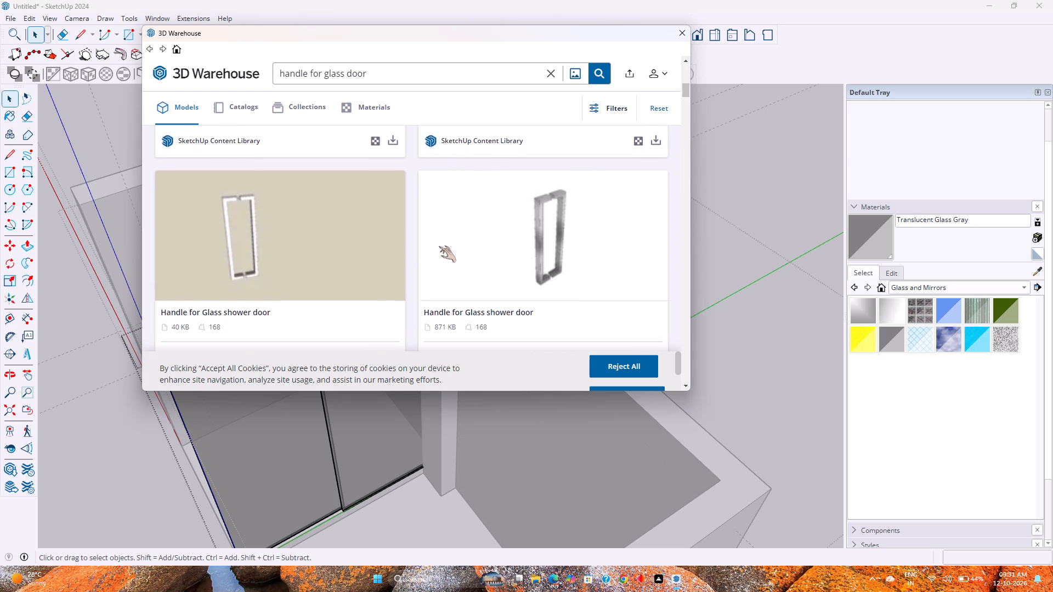
scroll(439, 246, "down", 4)
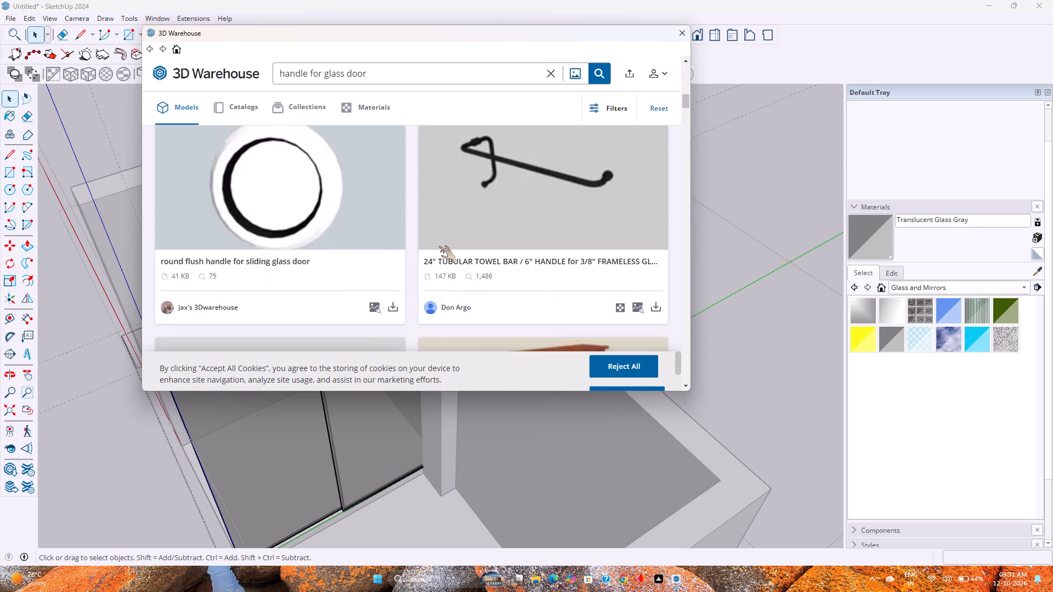
scroll(439, 246, "down", 4)
scroll(439, 246, "up", 1)
scroll(439, 246, "down", 7)
scroll(366, 253, "down", 6)
scroll(364, 253, "up", 3)
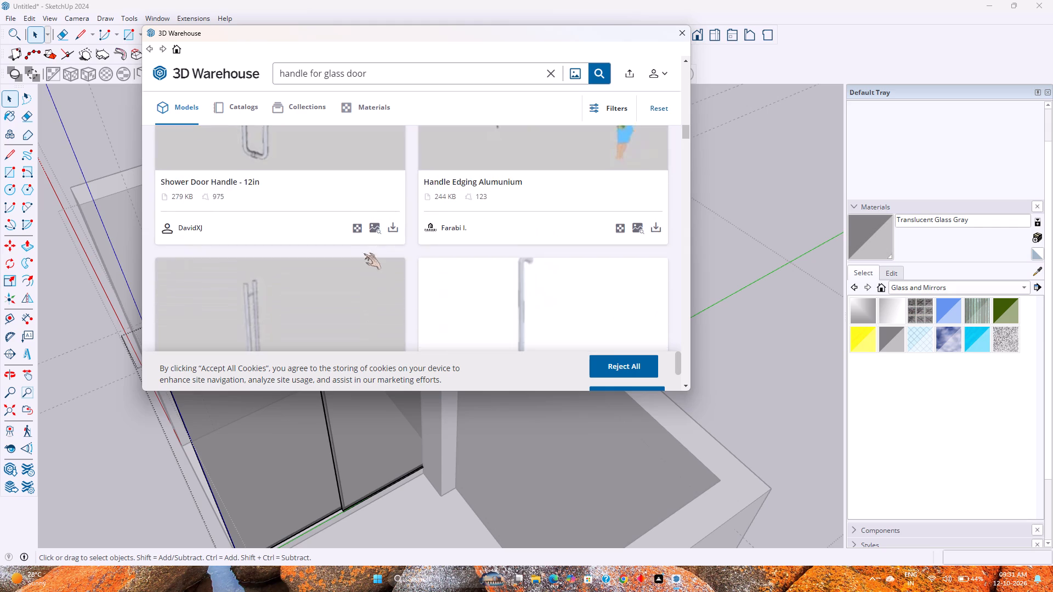
scroll(364, 253, "down", 4)
scroll(363, 254, "up", 2)
scroll(362, 257, "down", 2)
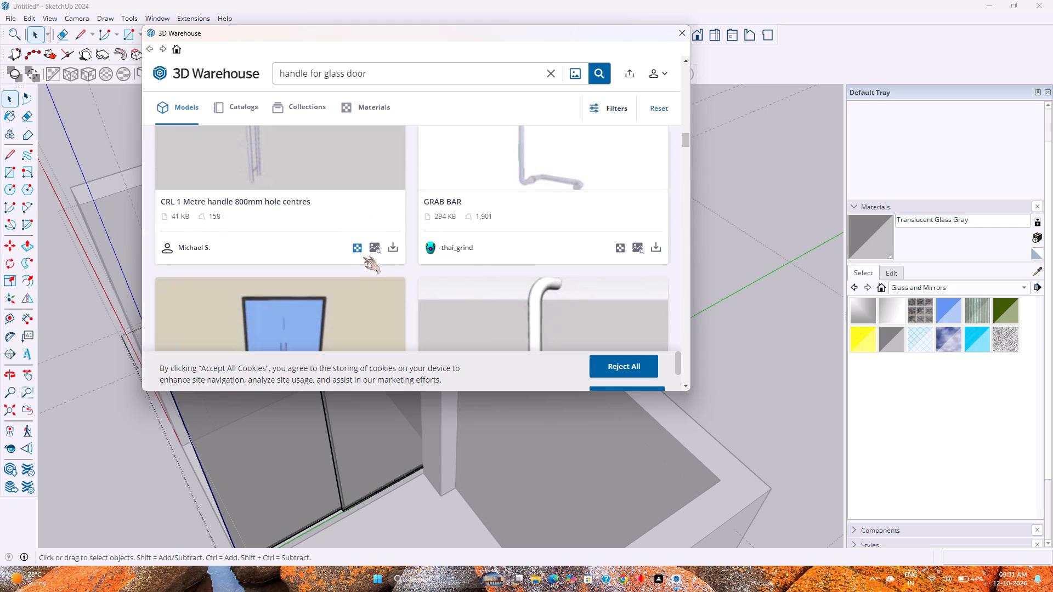
Load the "CRL 1 Metre handle 800mm hole centres" model and place it in the open area outside the room, beyond the glass panels.
left_click(395, 246)
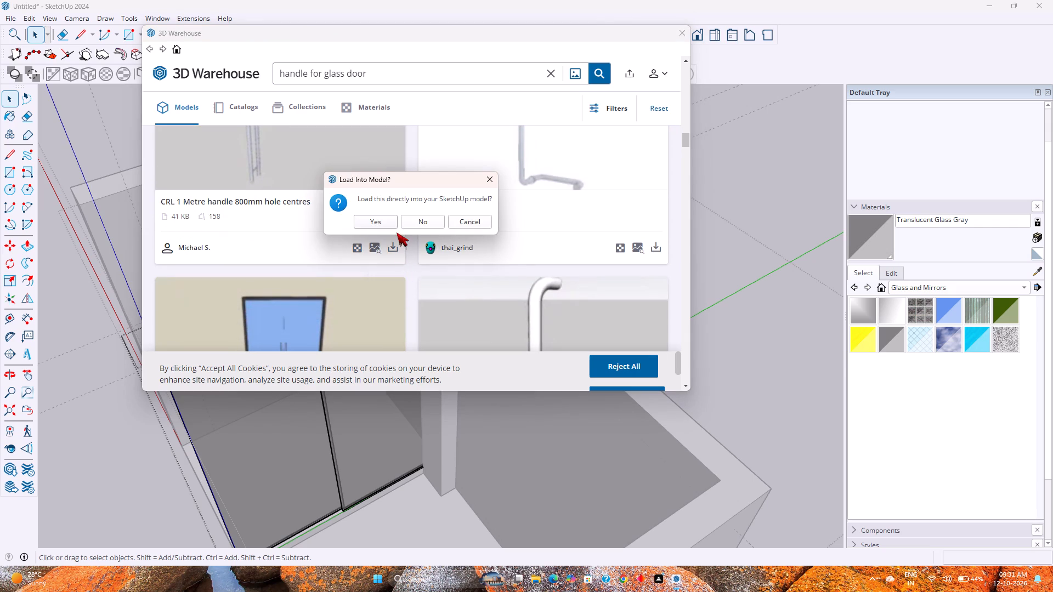
left_click(393, 226)
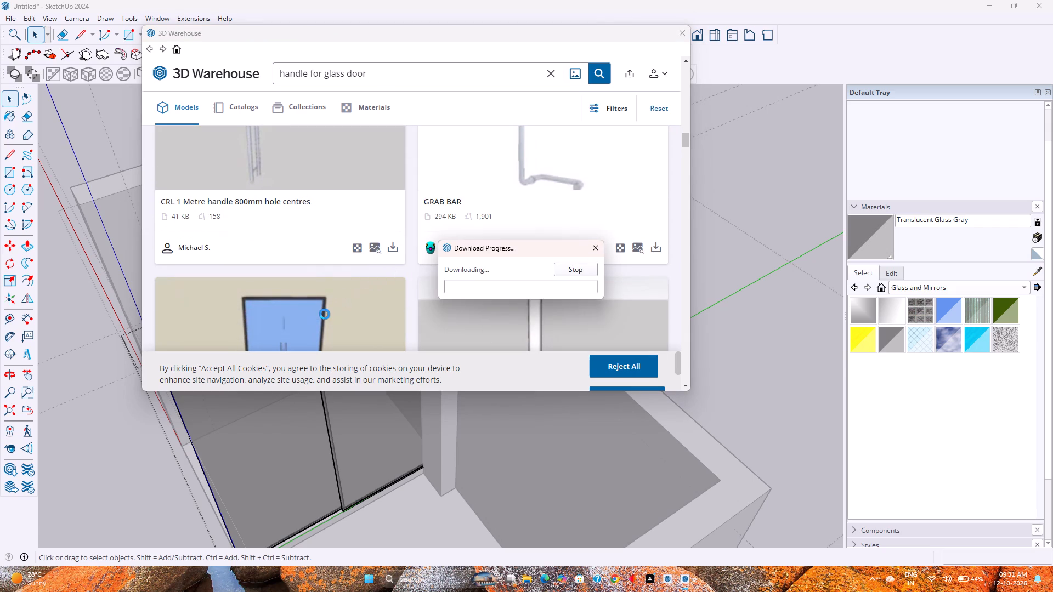
left_click(628, 313)
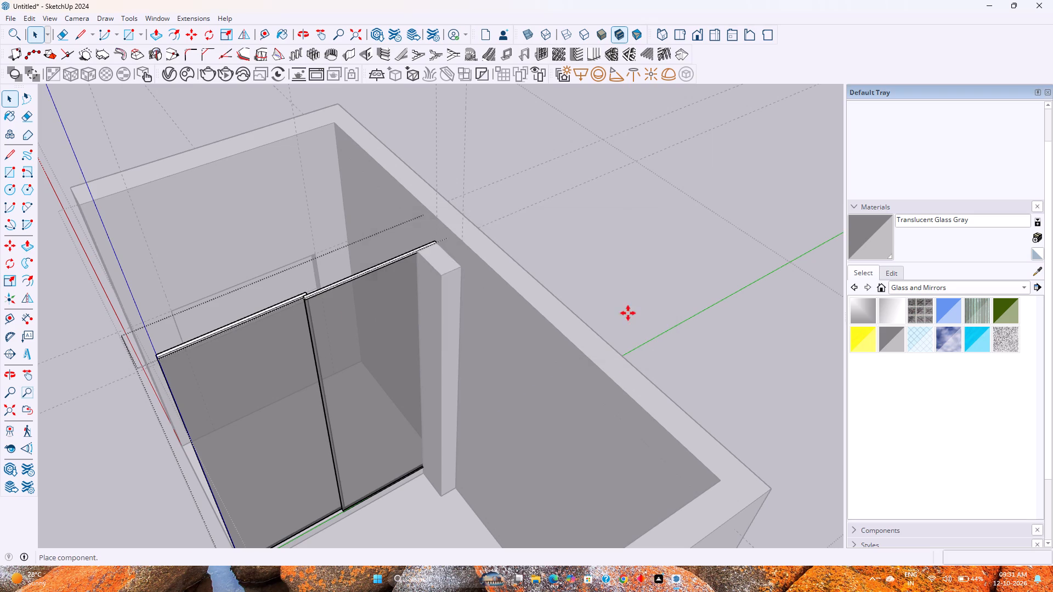
scroll(242, 469, "up", 3)
middle_click_drag(241, 467, 299, 430)
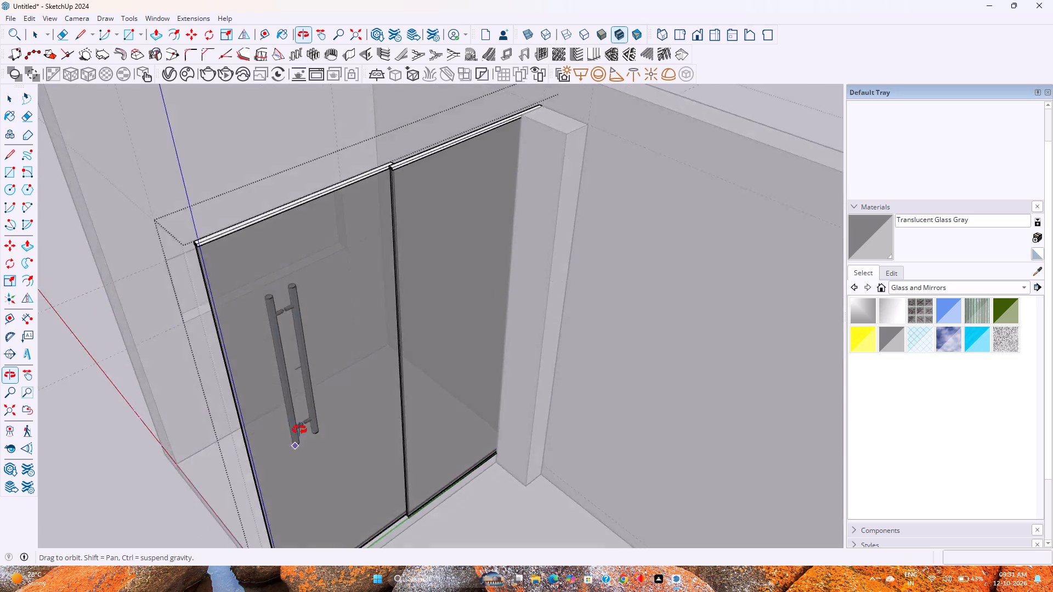
middle_click_drag(299, 430, 306, 427)
middle_click_drag(309, 425, 320, 420)
middle_click(321, 419)
middle_click(325, 417)
middle_click_drag(334, 408, 344, 399)
middle_click_drag(356, 388, 383, 368)
scroll(383, 368, "down", 8)
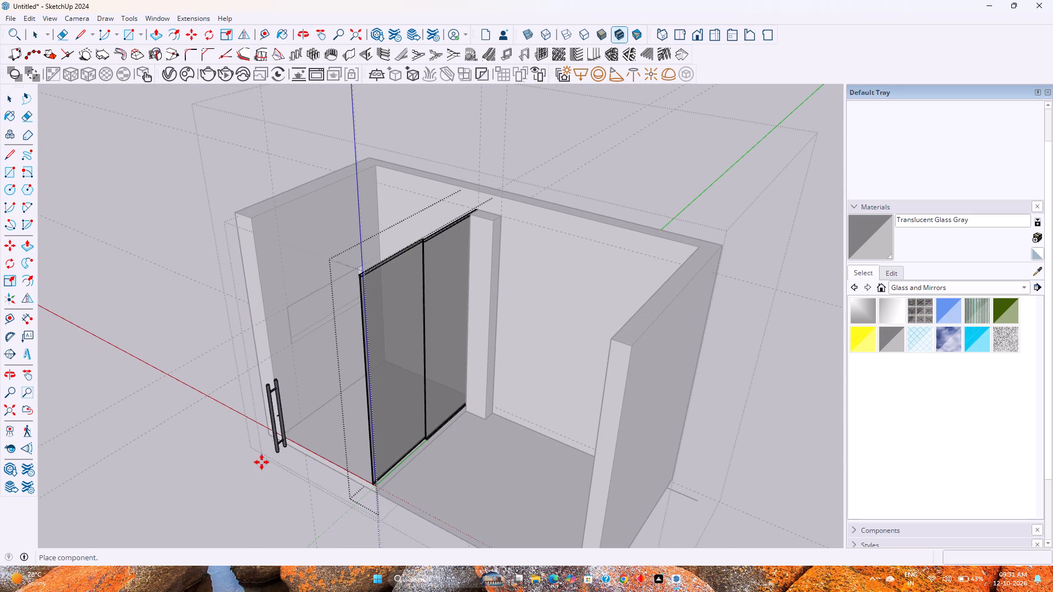
left_click(211, 482)
key("space")
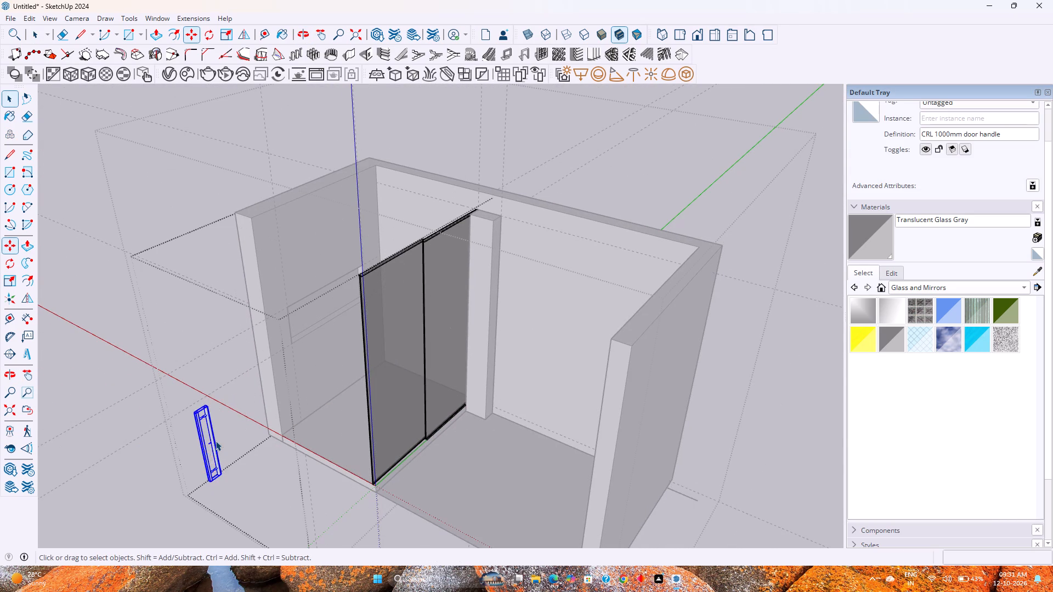
Inside the door handle component, delete the stray short line midway between the two bars.
scroll(216, 441, "up", 20)
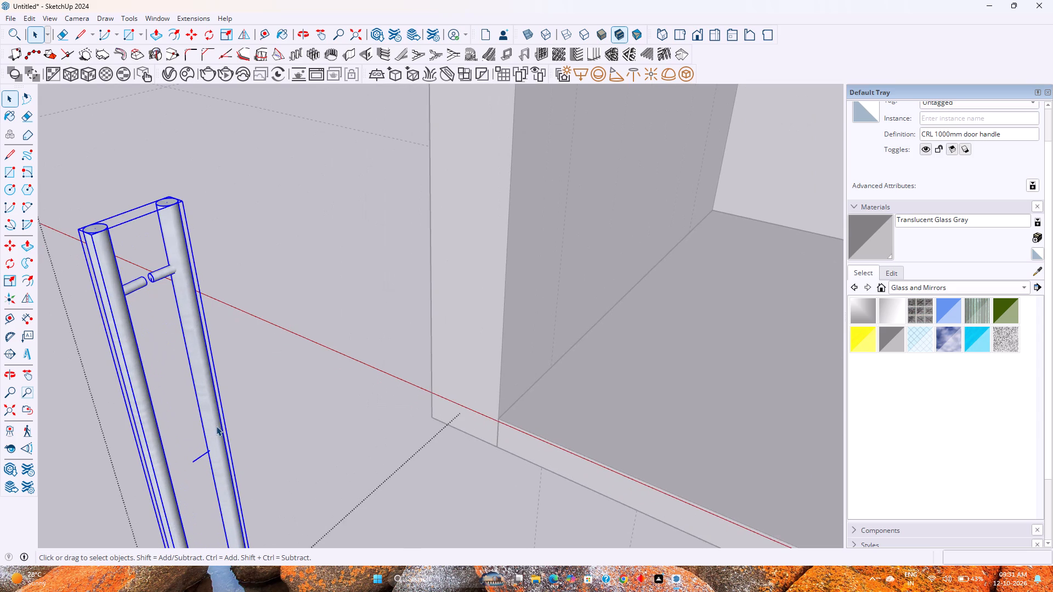
double_click(216, 426)
scroll(198, 450, "up", 4)
left_click(199, 461)
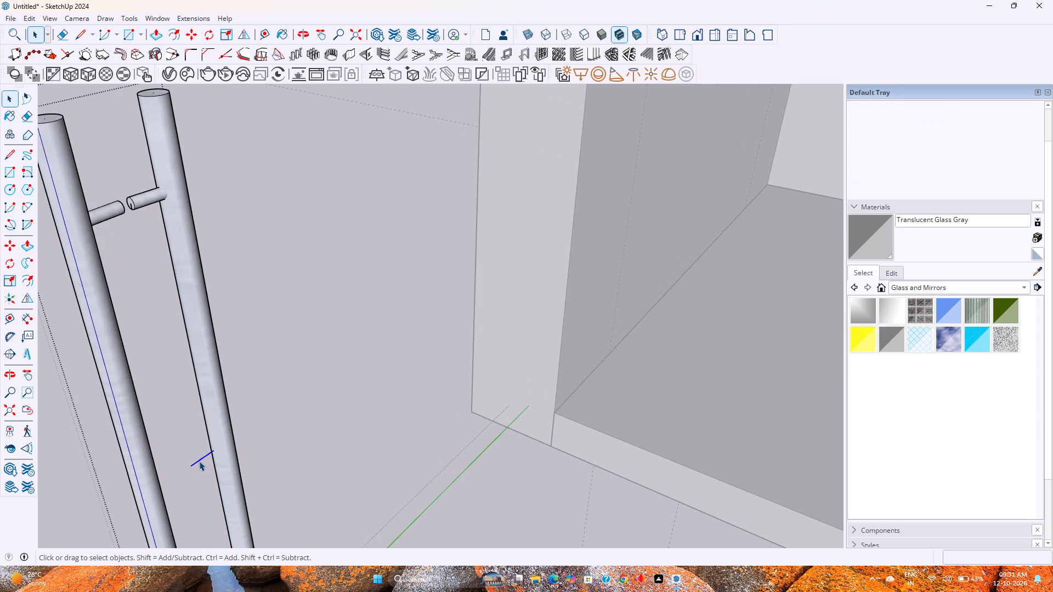
key("Delete")
scroll(200, 445, "down", 9)
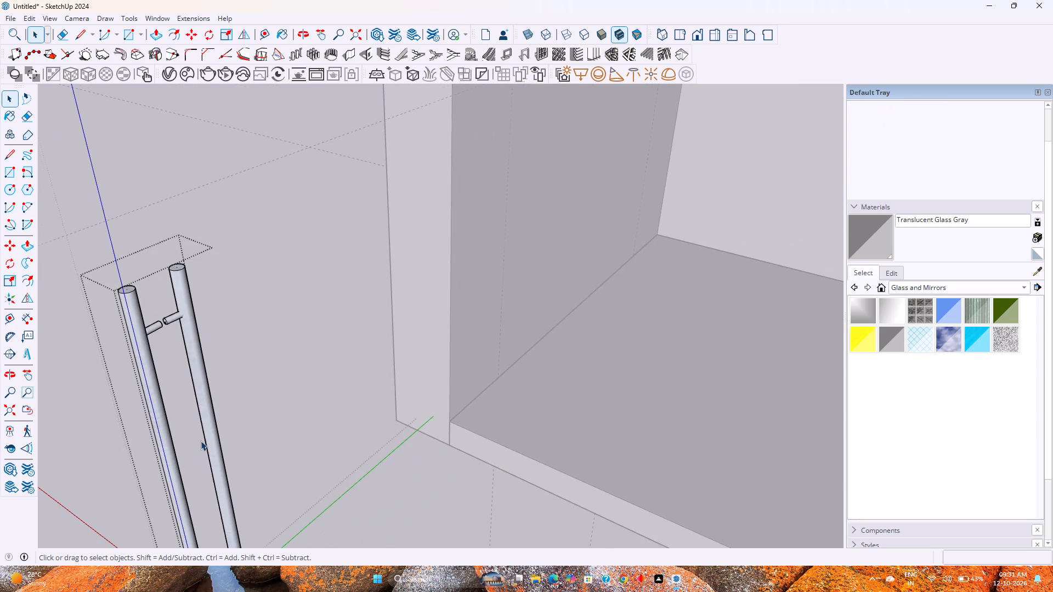
left_click(178, 278)
key("Escape")
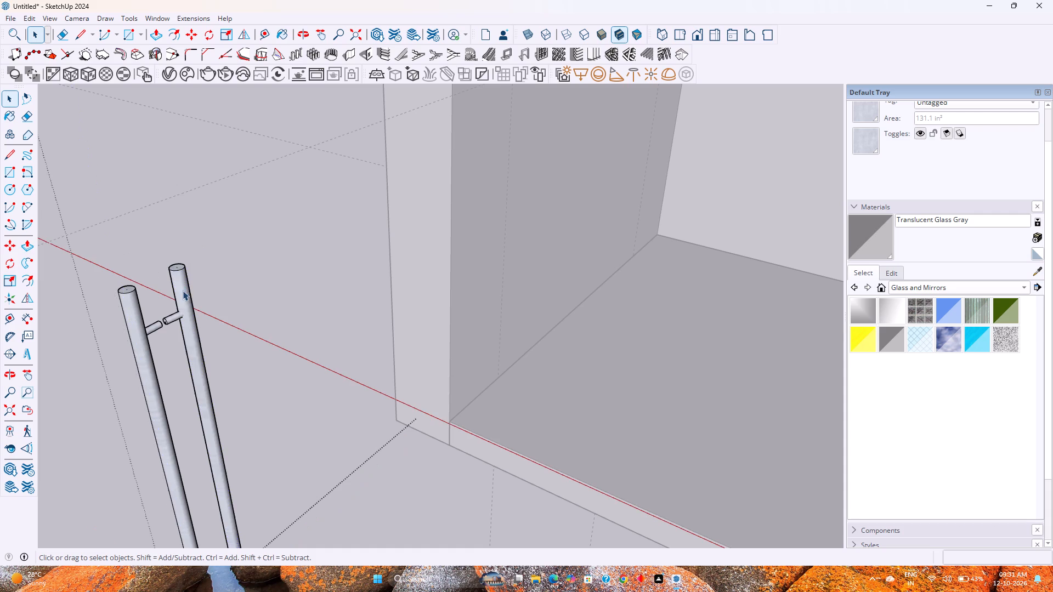
Inside the door handle component, hide the circular top end face and its rim on the bar nearer the room.
left_click(185, 289)
scroll(185, 289, "down", 3)
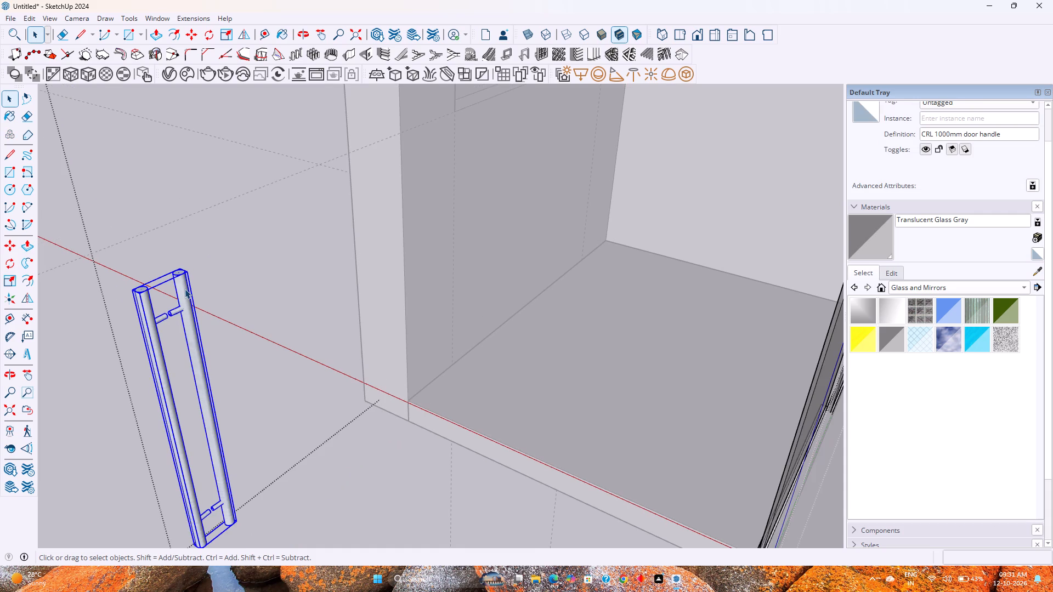
scroll(181, 317, "down", 2)
middle_click_drag(181, 317, 110, 330)
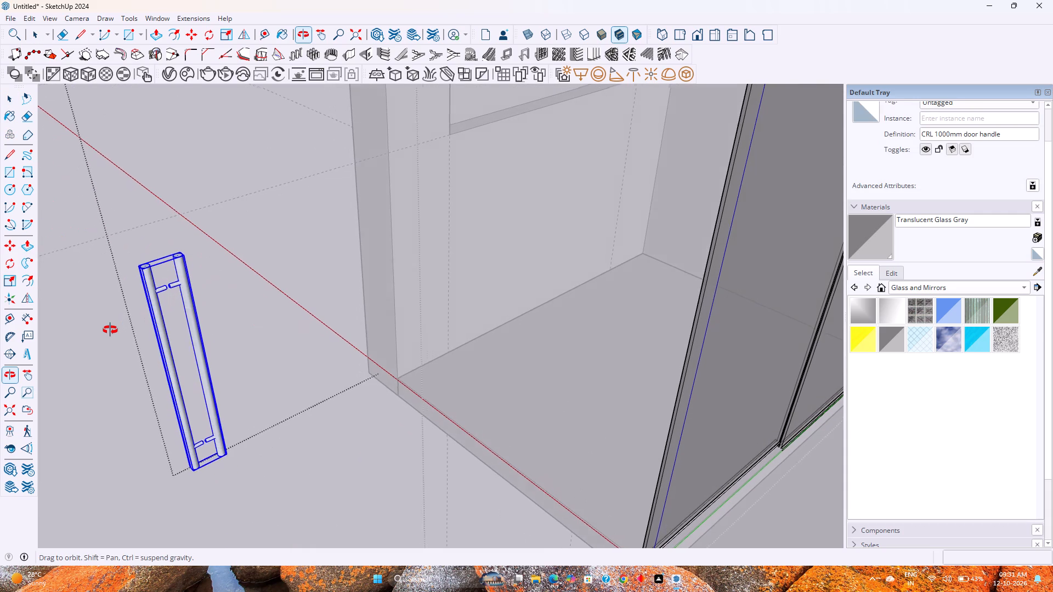
middle_click_drag(110, 330, 112, 331)
double_click(186, 280)
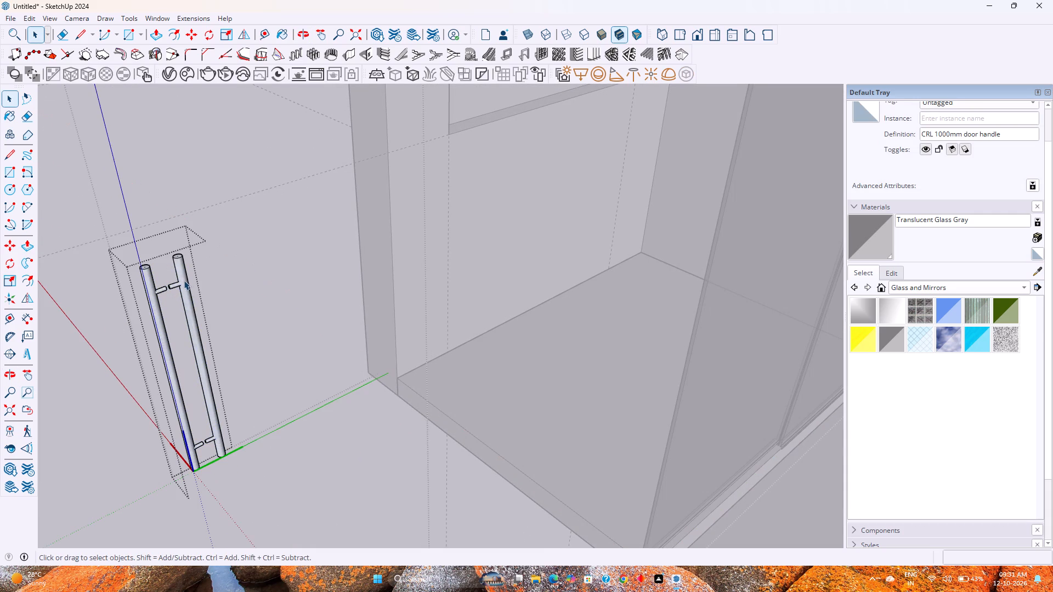
triple_click(183, 278)
triple_click(183, 278)
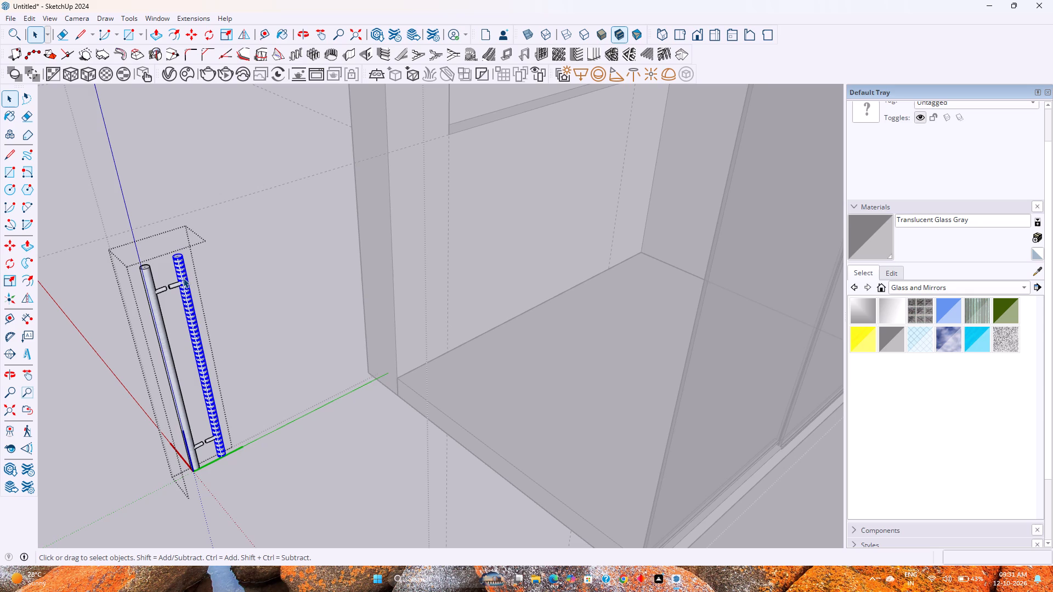
key("Escape")
scroll(181, 274, "up", 7)
triple_click(181, 274)
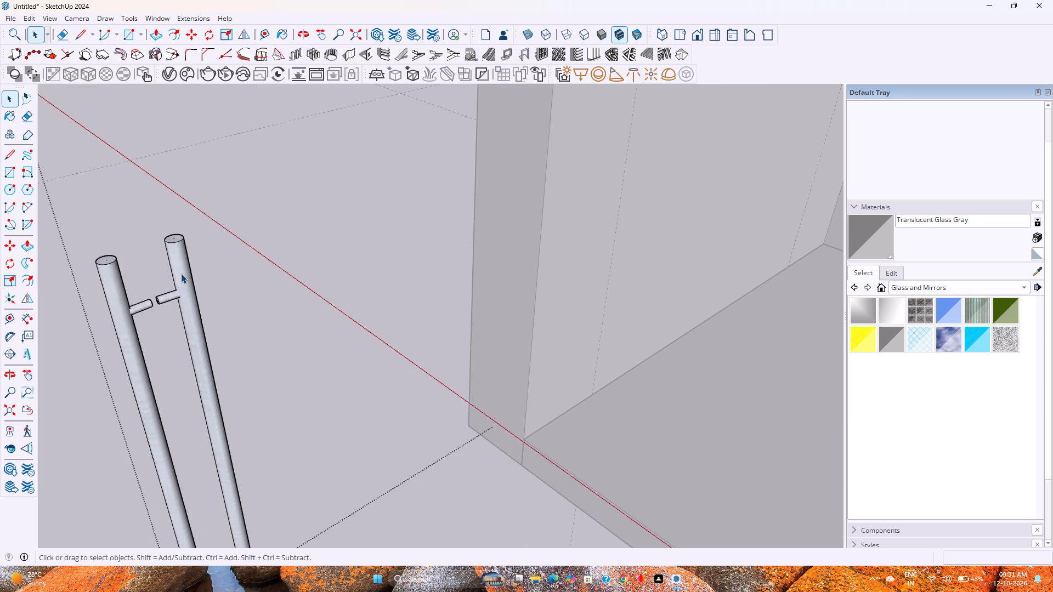
scroll(150, 266, "up", 3)
scroll(197, 231, "up", 2)
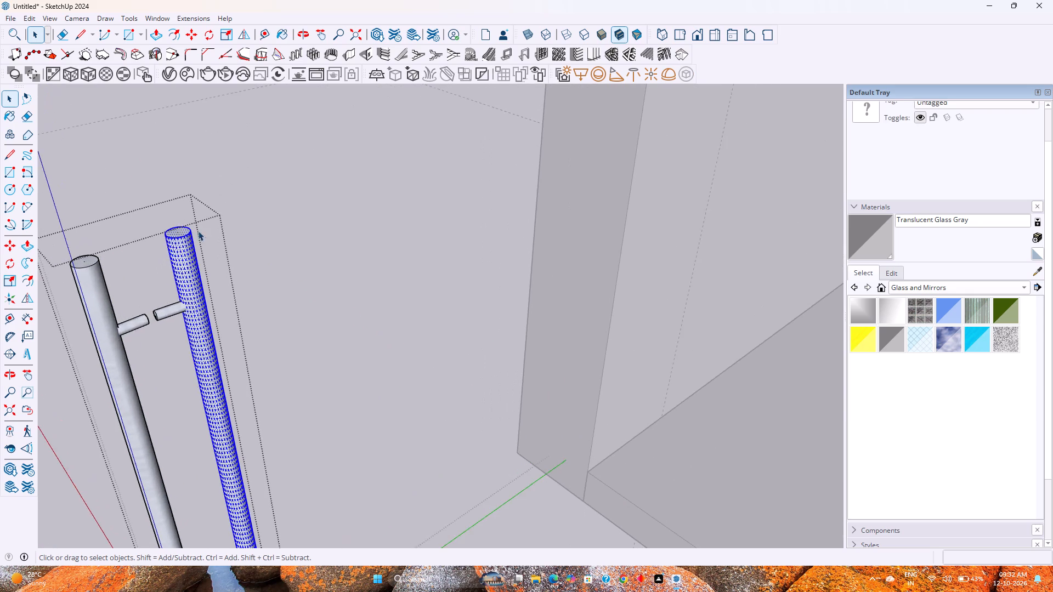
scroll(198, 231, "up", 3)
left_click(178, 265)
left_click(178, 265)
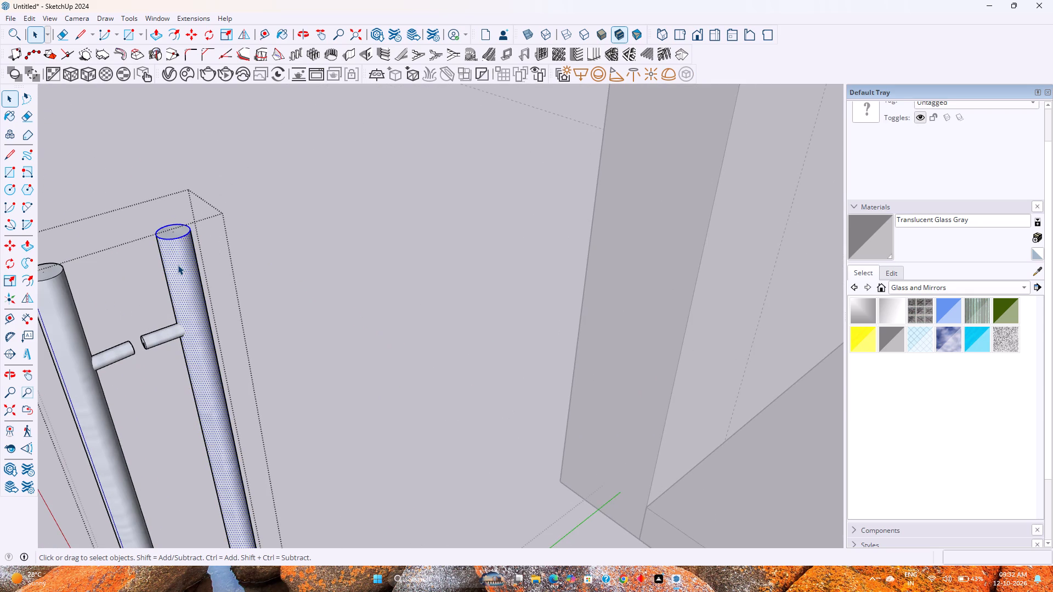
left_click(178, 265)
scroll(175, 237, "up", 14)
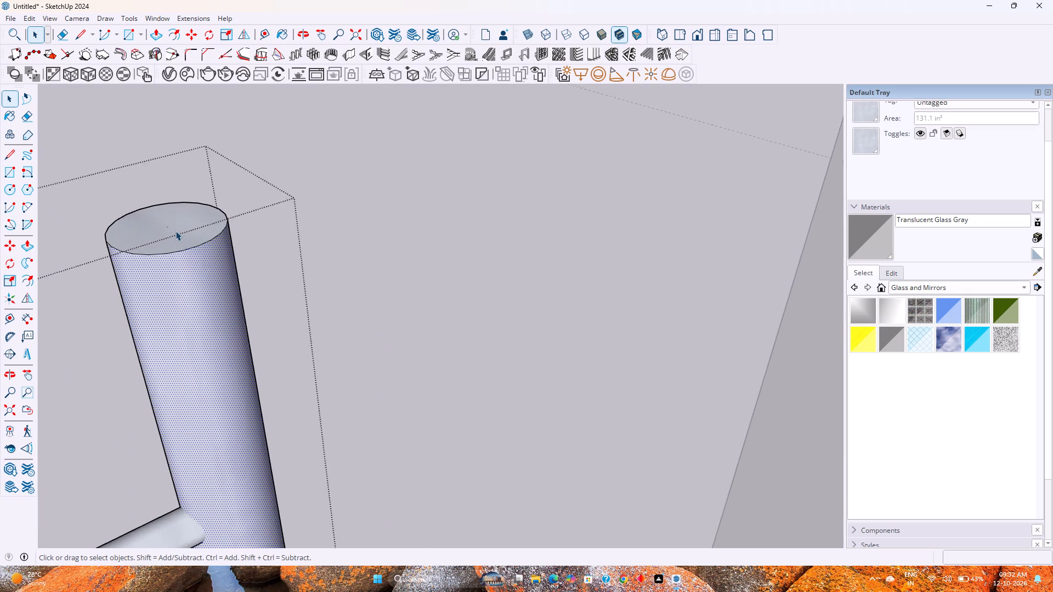
scroll(175, 231, "up", 3)
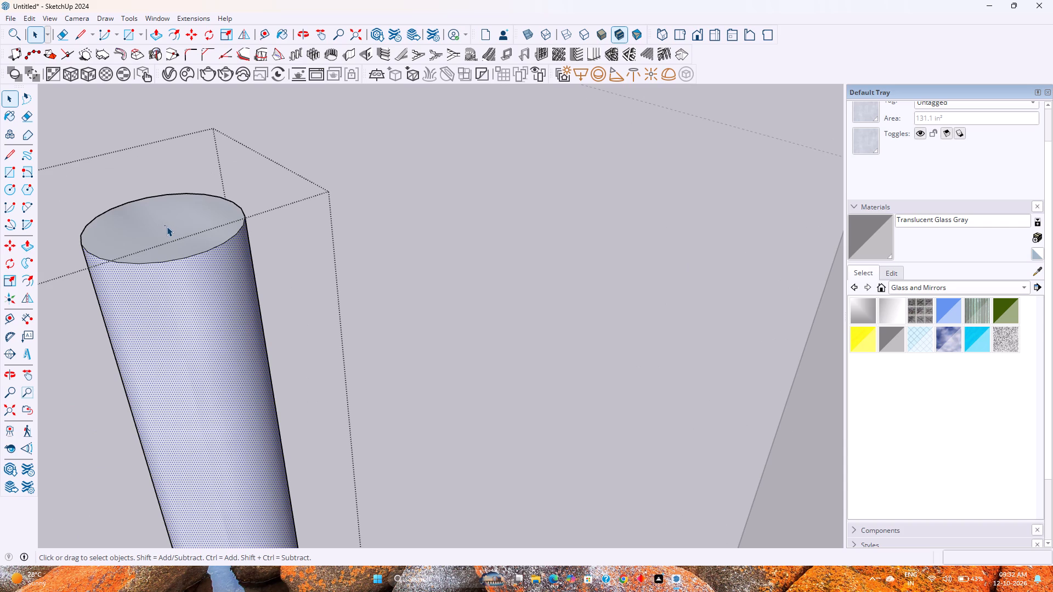
left_click(165, 226)
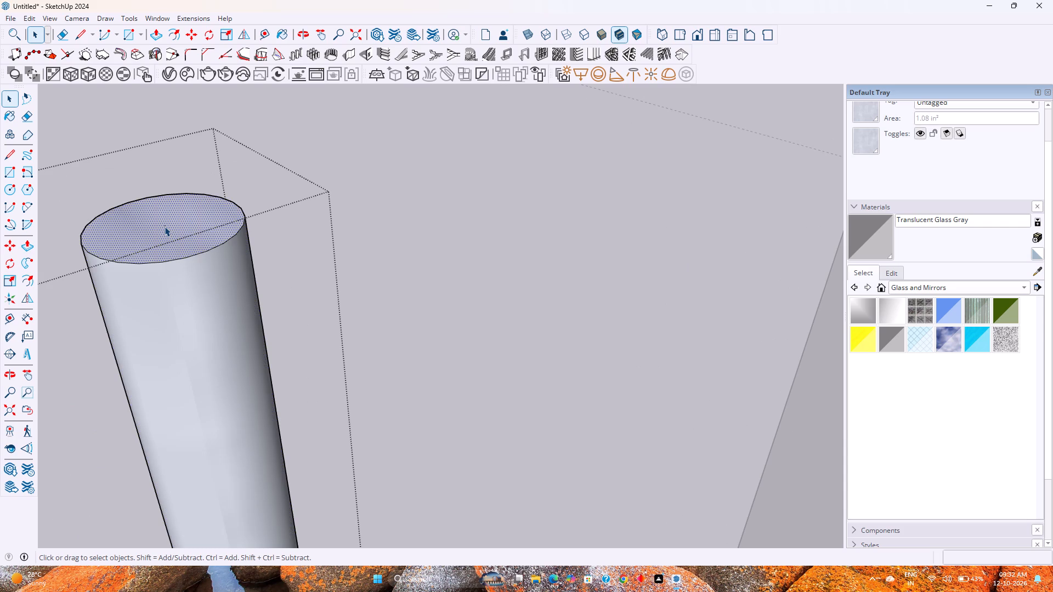
double_click(165, 226)
right_click(162, 229)
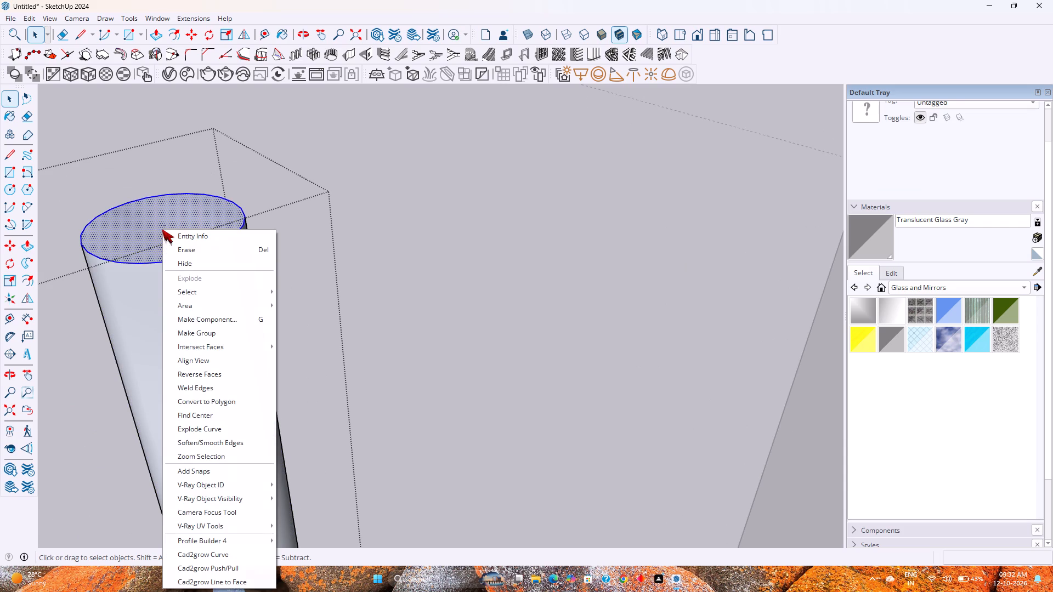
left_click(176, 266)
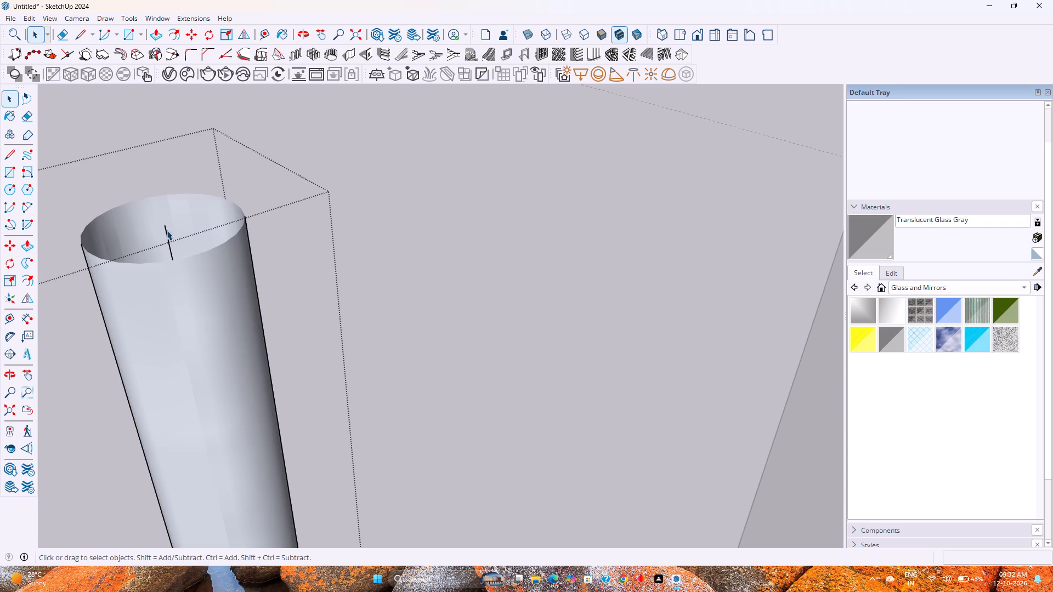
Delete the stray centre line running lengthwise inside the bar nearer the room.
left_click(166, 232)
key("Delete")
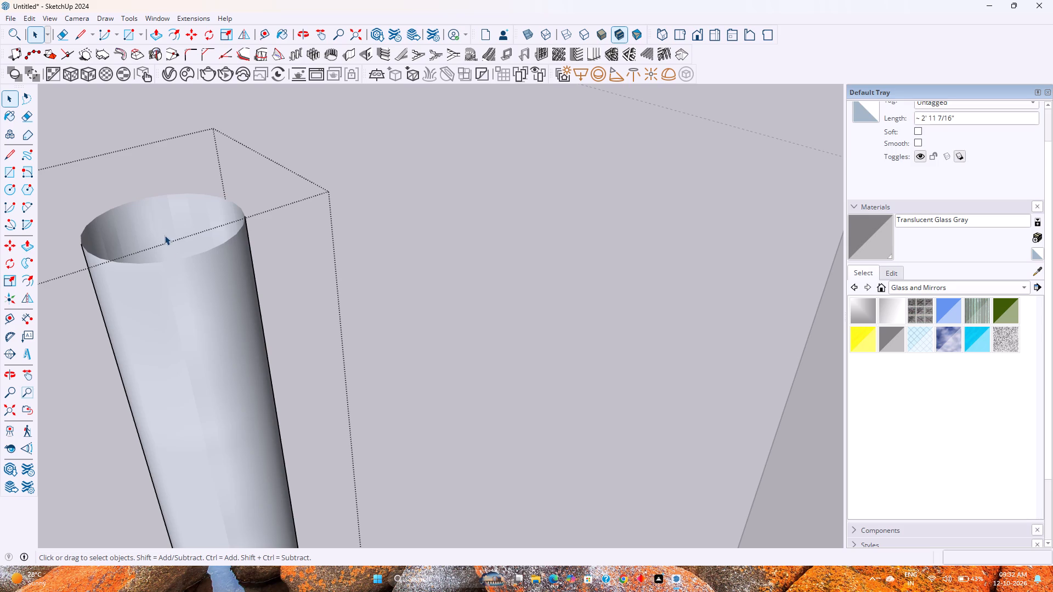
Unhide the last hidden geometry to restore the bar's top end face.
left_click(28, 20)
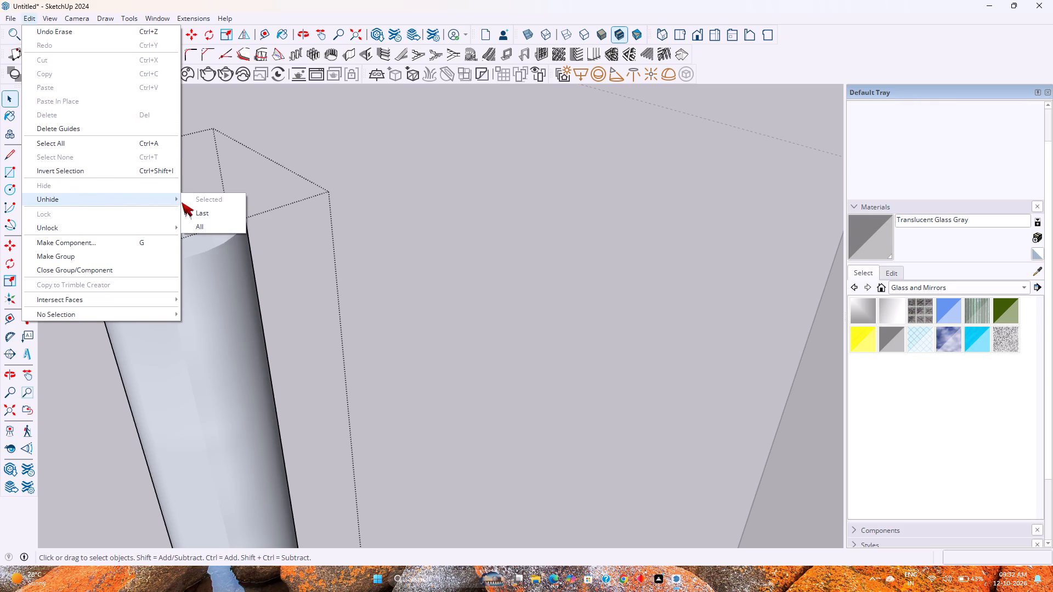
left_click(200, 215)
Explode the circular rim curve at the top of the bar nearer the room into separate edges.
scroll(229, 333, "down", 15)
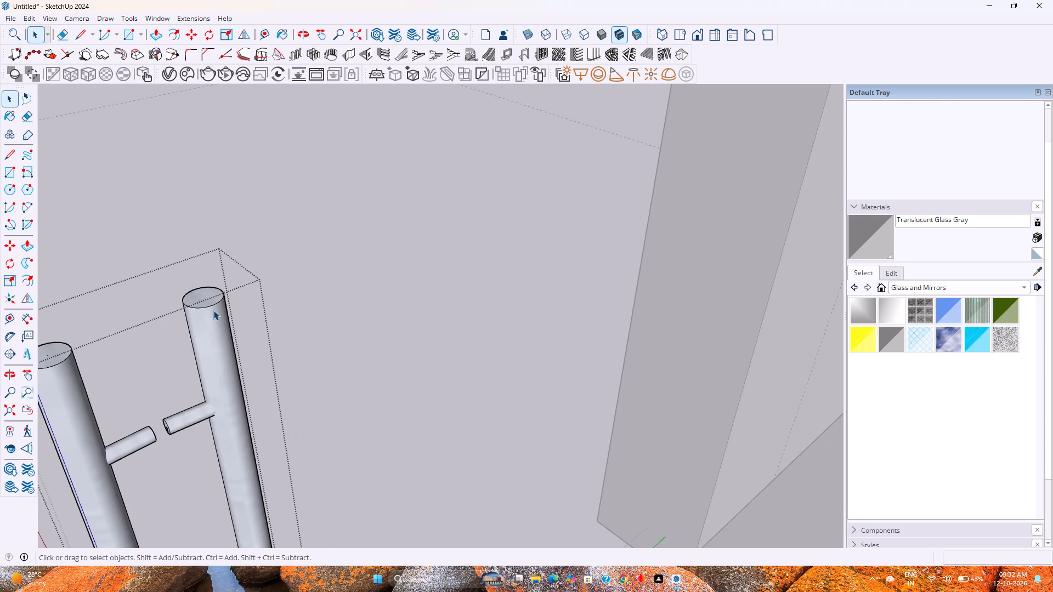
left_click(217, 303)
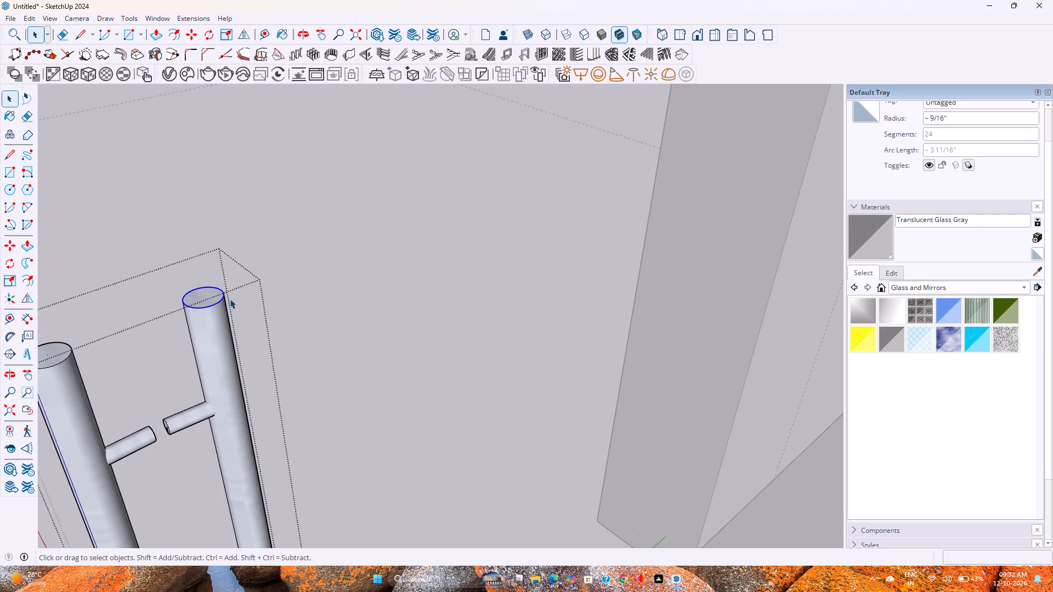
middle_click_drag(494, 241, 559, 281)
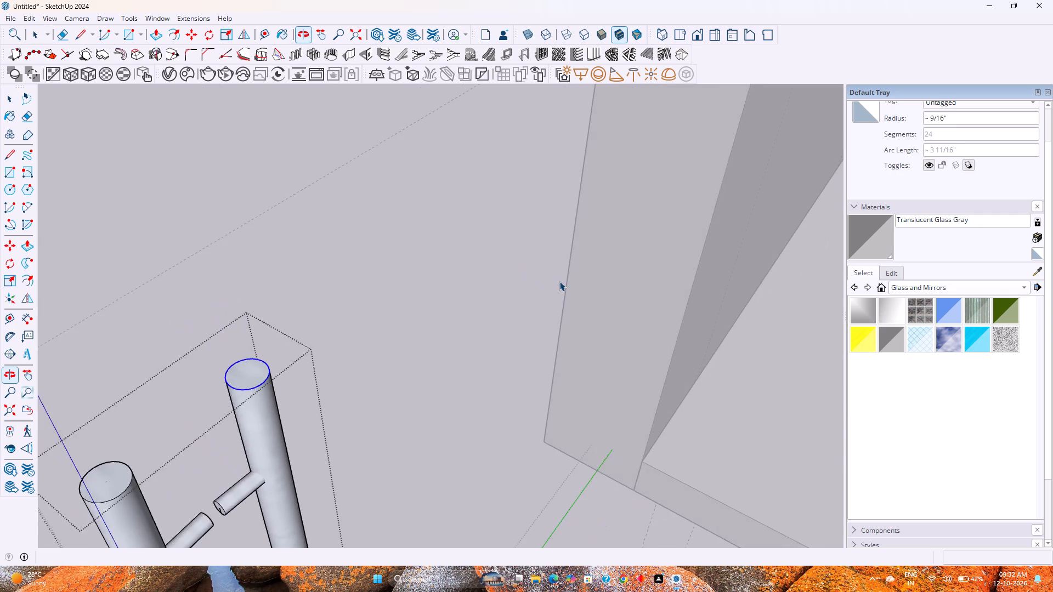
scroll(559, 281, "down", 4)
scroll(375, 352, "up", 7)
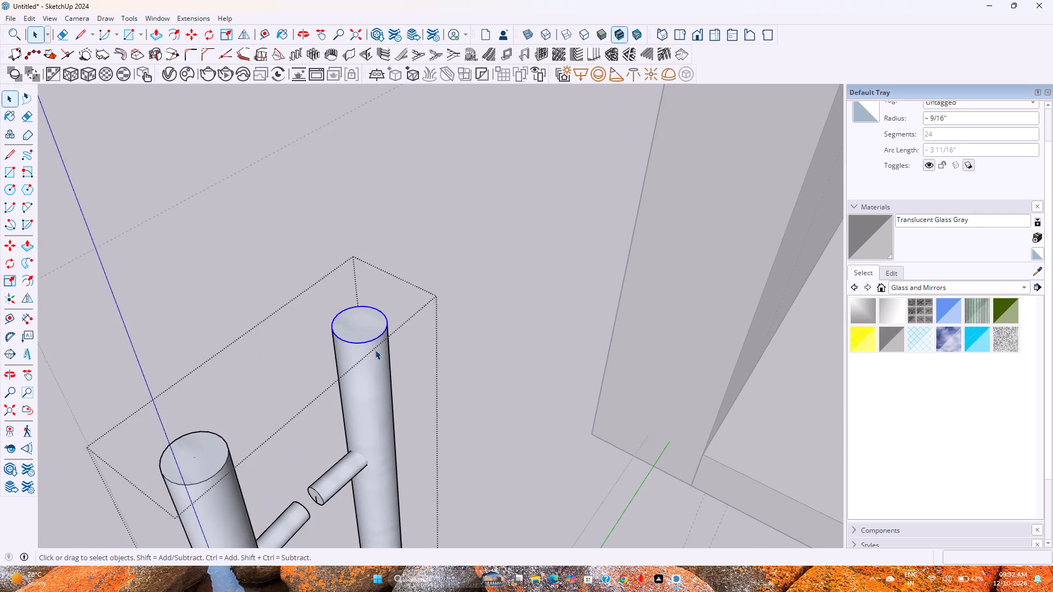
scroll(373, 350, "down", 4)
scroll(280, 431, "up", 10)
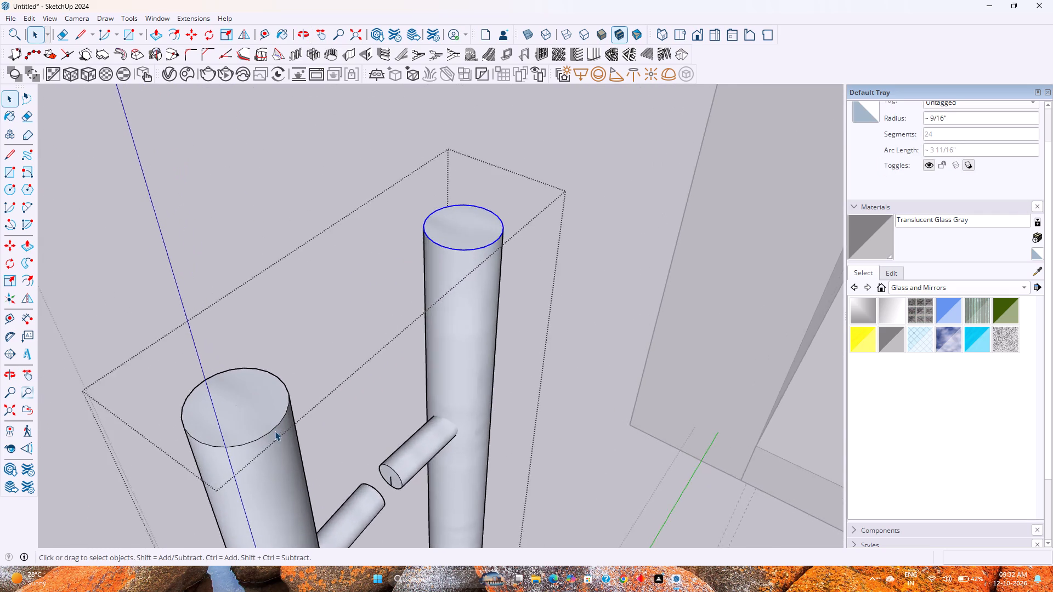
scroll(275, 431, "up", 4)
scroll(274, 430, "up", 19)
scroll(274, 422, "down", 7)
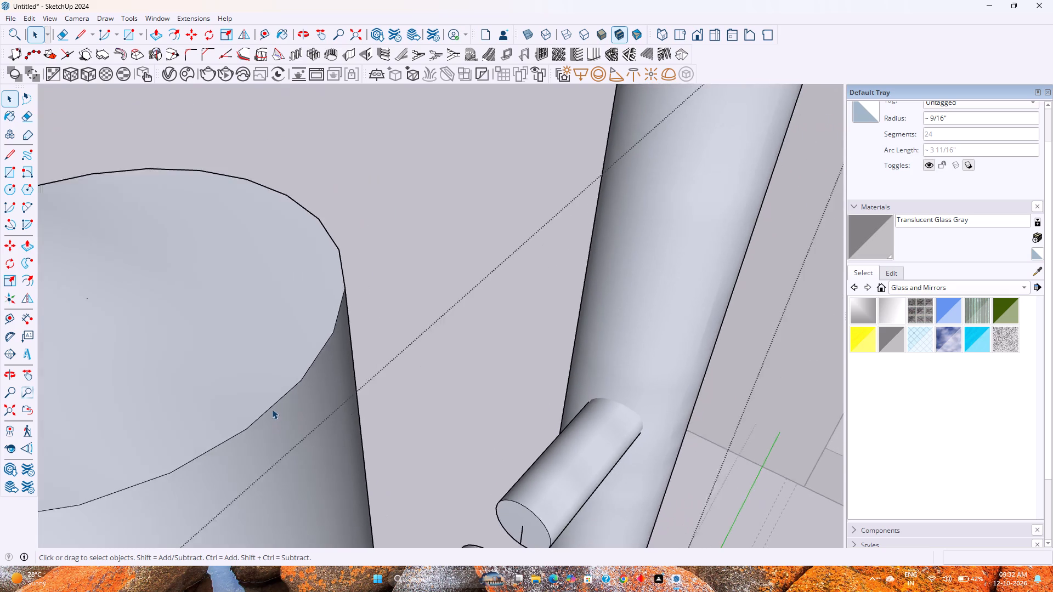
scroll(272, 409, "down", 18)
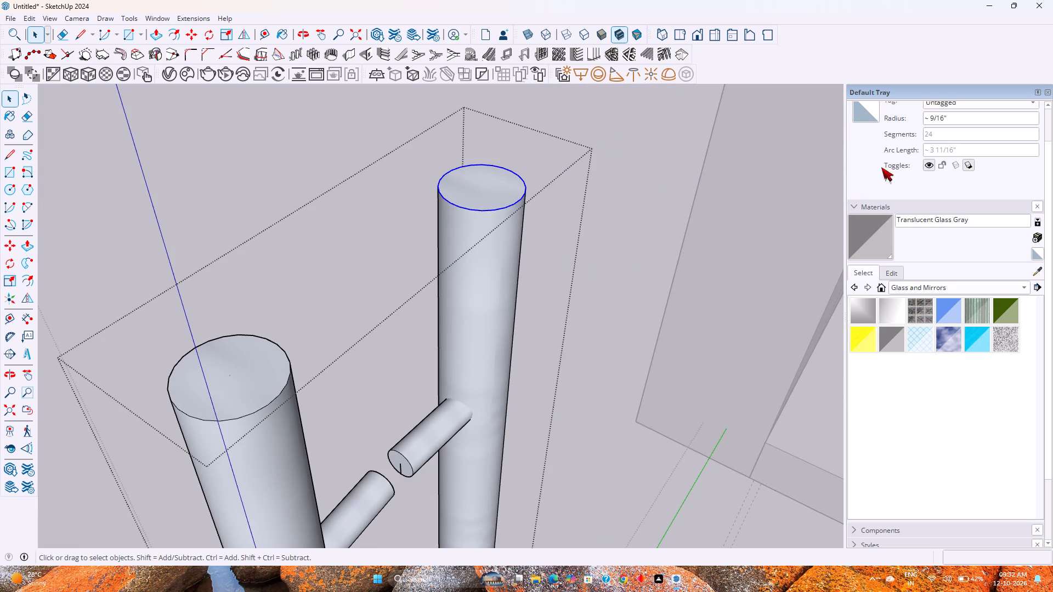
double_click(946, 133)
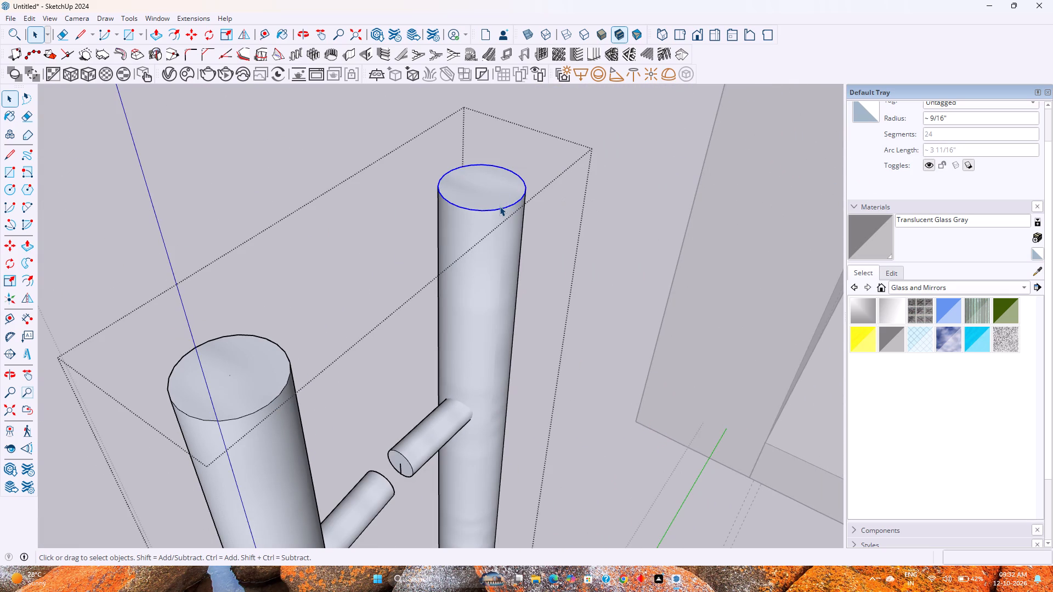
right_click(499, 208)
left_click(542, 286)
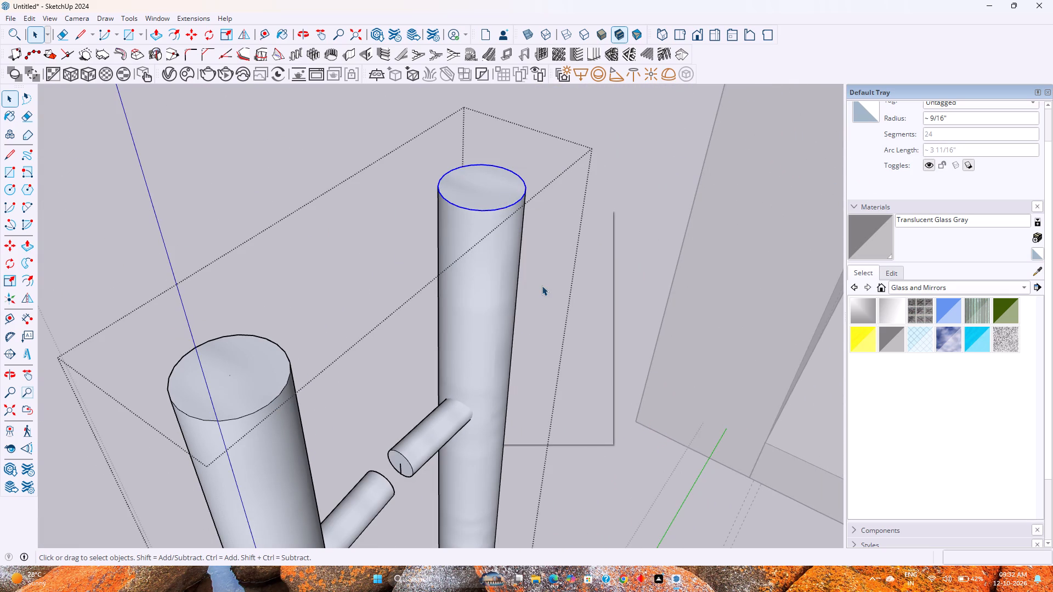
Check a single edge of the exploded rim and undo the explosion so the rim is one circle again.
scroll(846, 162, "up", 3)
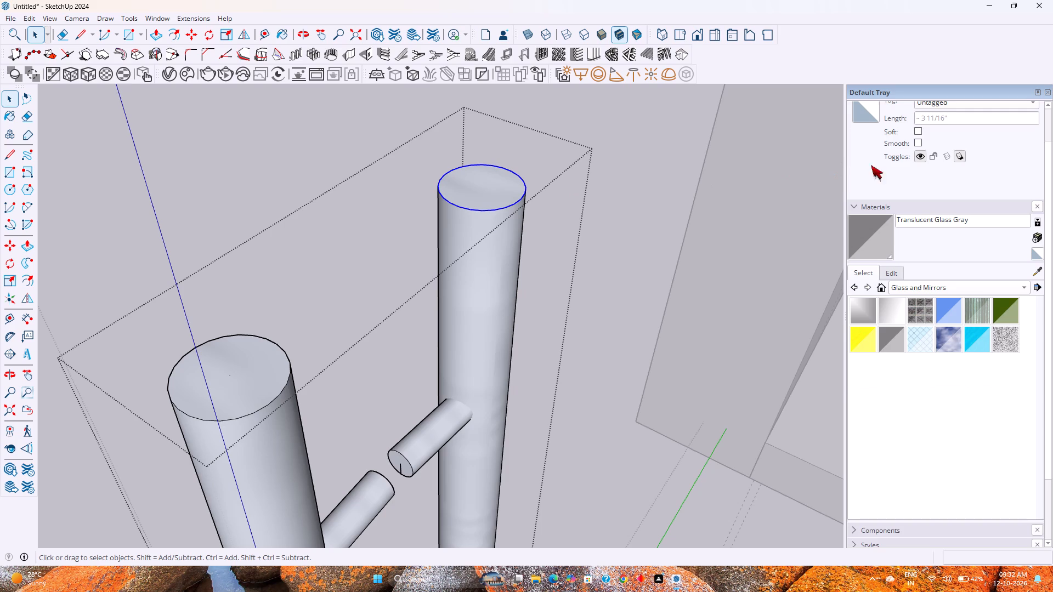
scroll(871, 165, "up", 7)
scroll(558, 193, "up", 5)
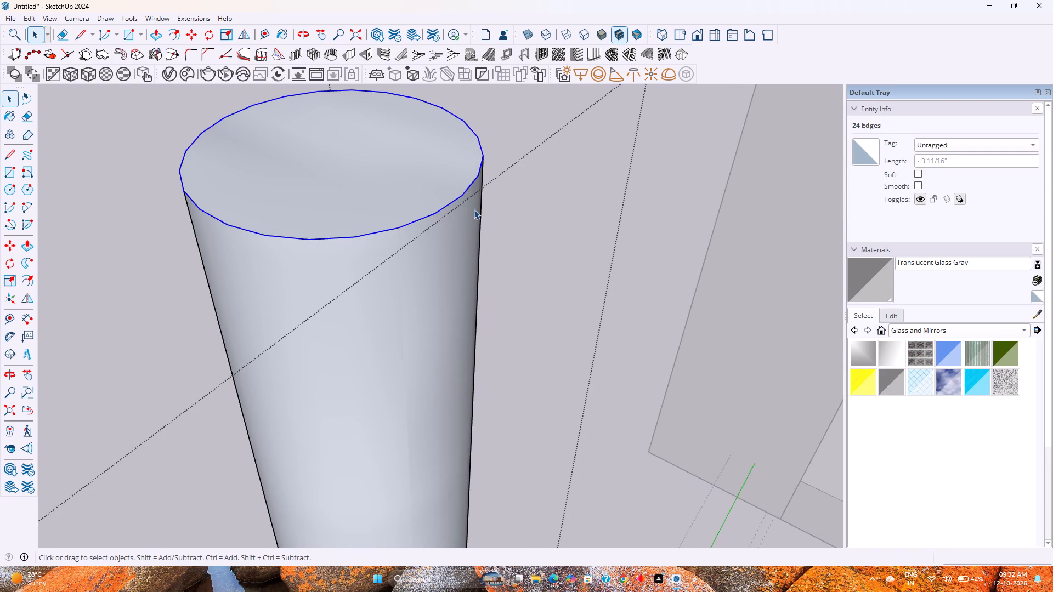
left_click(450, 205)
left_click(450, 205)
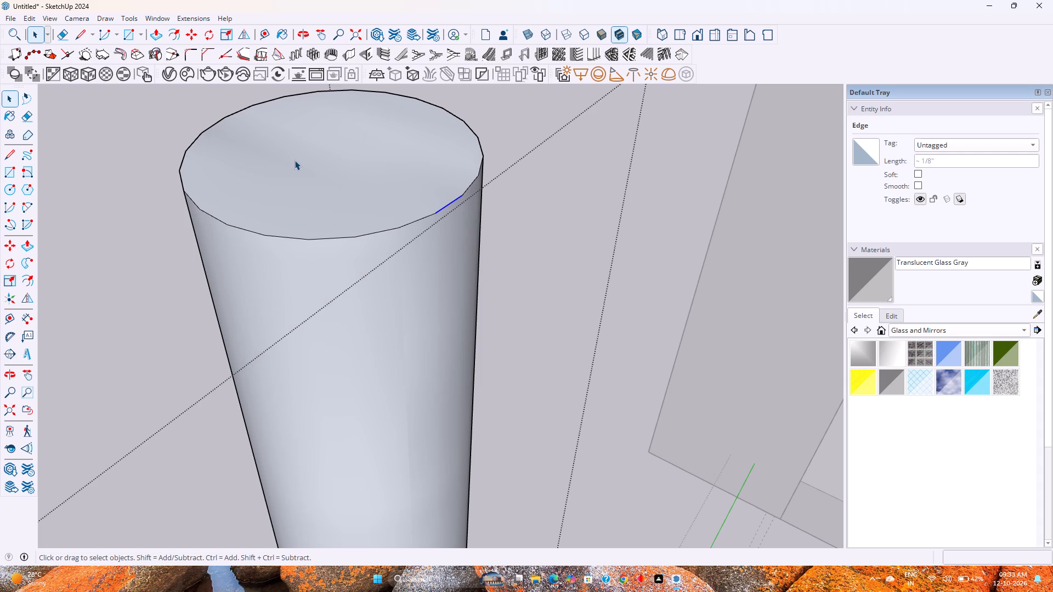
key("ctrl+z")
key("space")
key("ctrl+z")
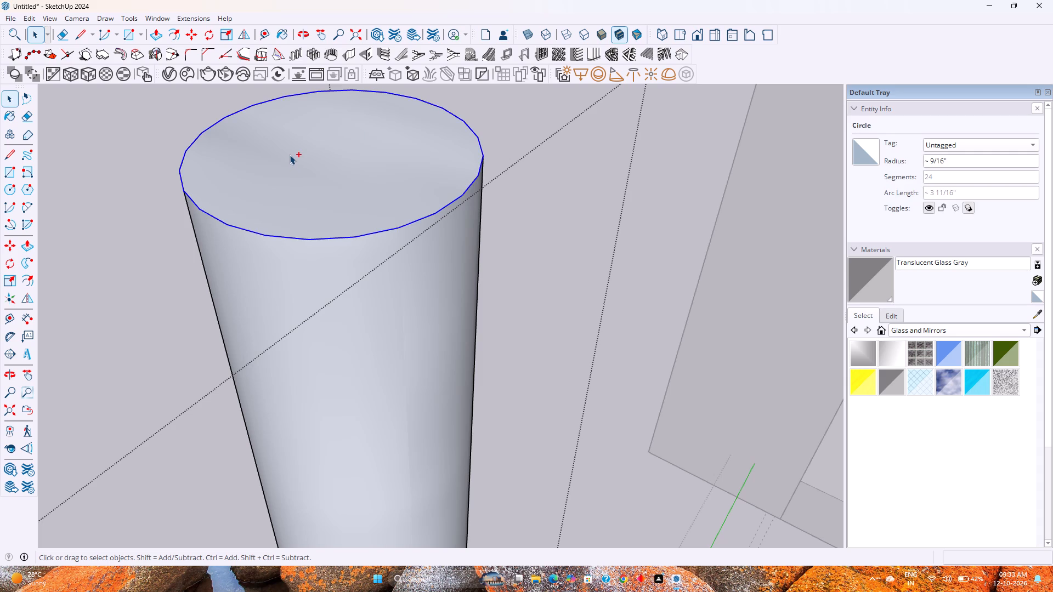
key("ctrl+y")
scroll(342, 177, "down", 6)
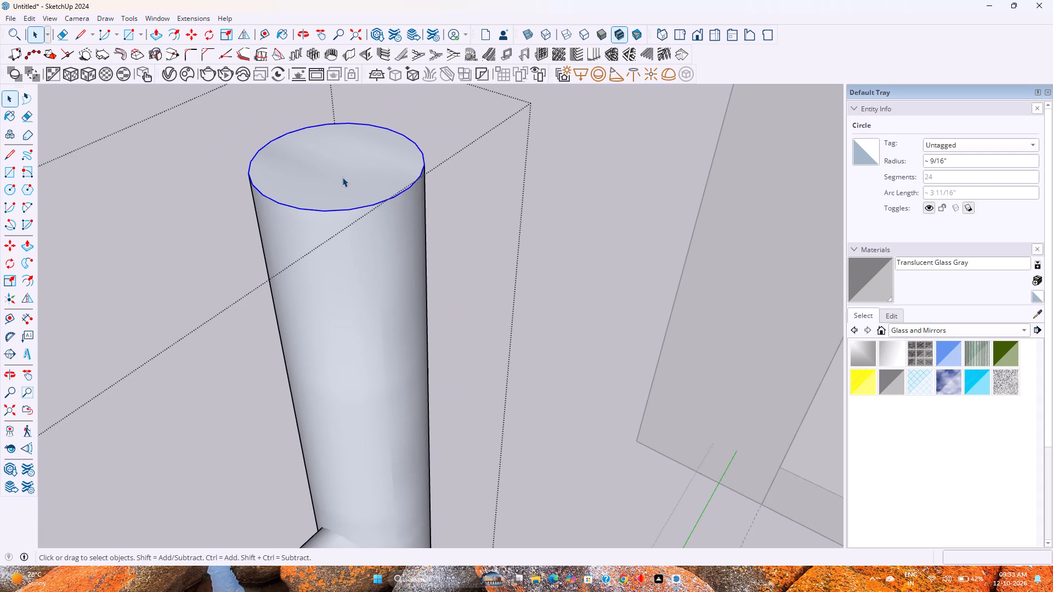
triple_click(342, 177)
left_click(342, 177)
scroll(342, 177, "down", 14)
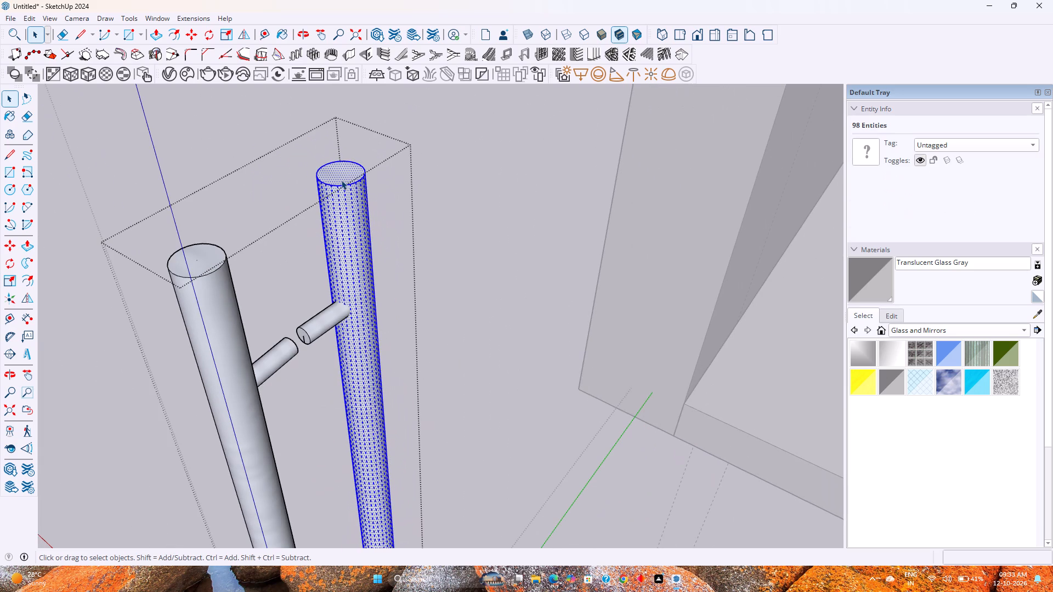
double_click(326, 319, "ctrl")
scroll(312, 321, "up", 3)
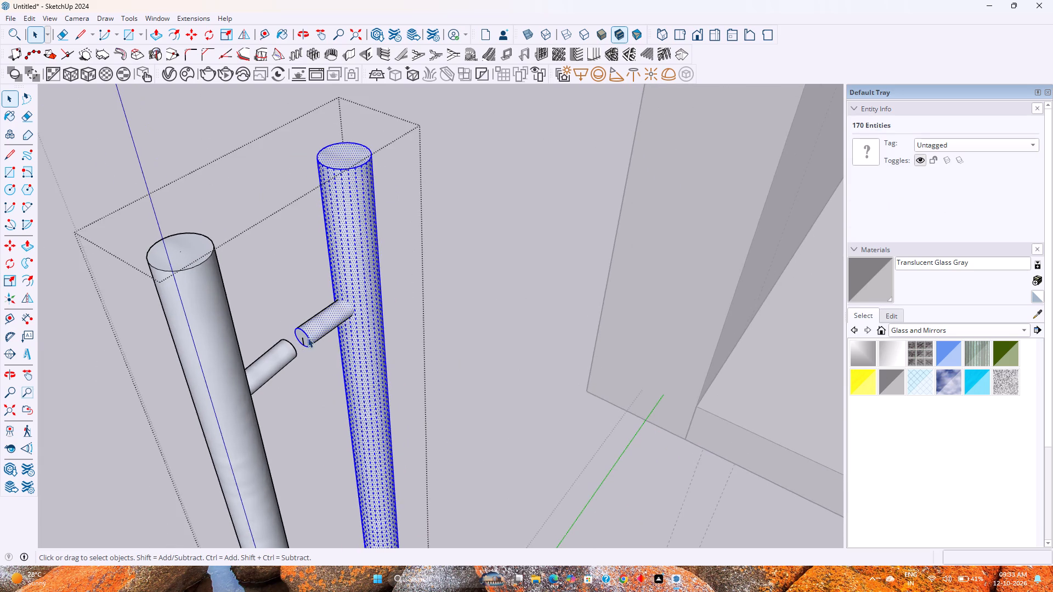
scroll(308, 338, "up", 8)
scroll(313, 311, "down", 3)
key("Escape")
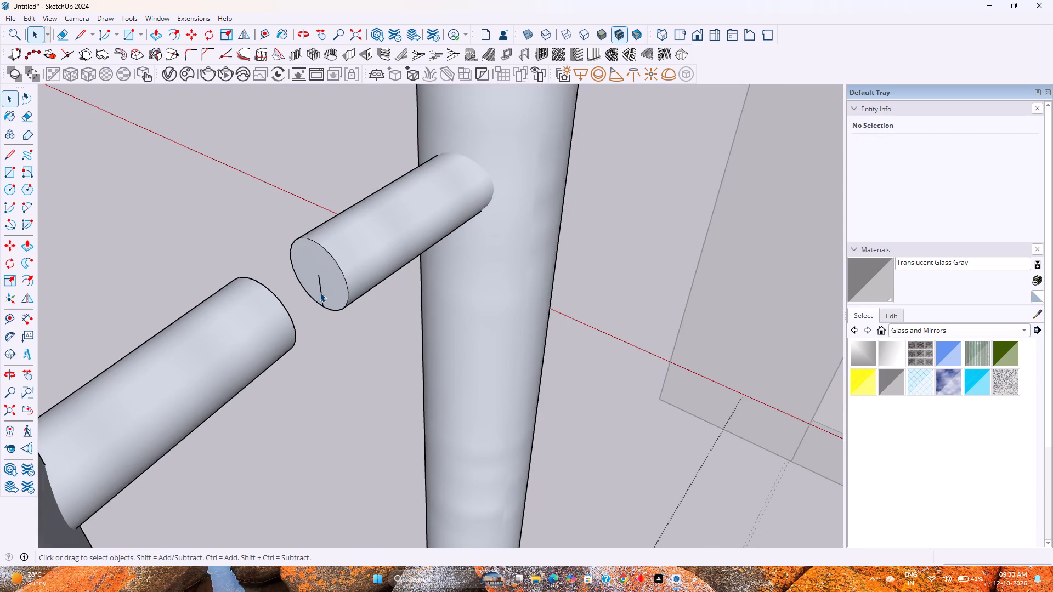
Reopen the handle component and delete the stray short line on the end face of the upper connecting stub nearer the room.
left_click(320, 292)
double_click(320, 292)
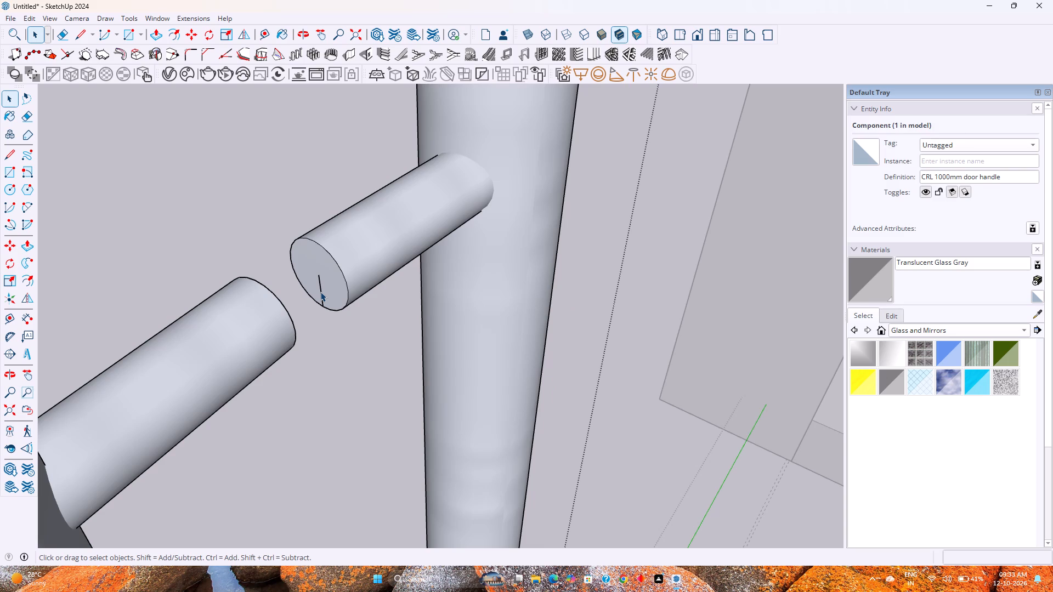
double_click(320, 292)
left_click(320, 294)
left_click(320, 300)
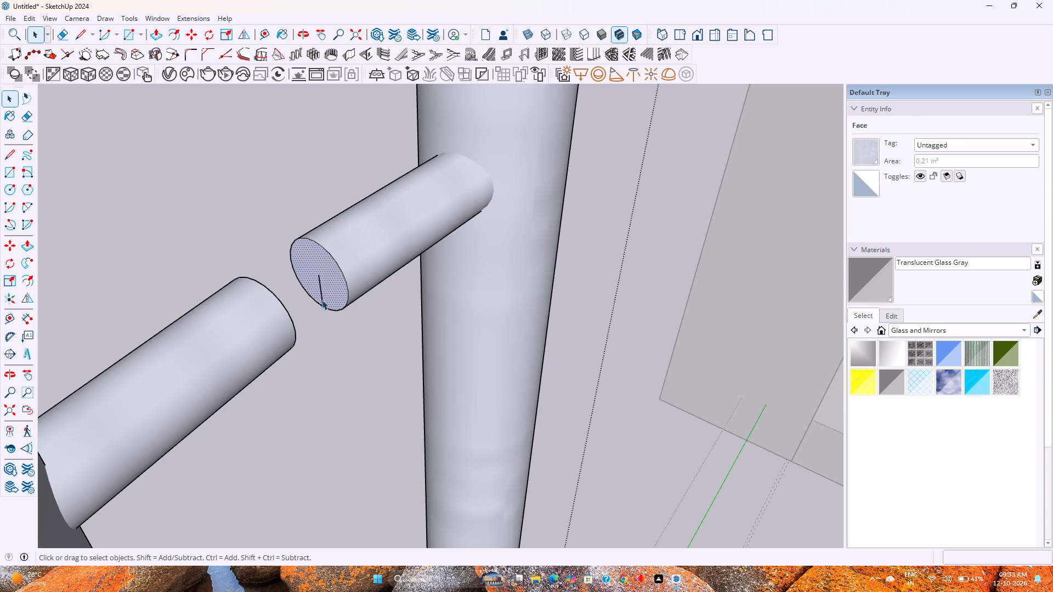
left_click(320, 298)
key("Delete")
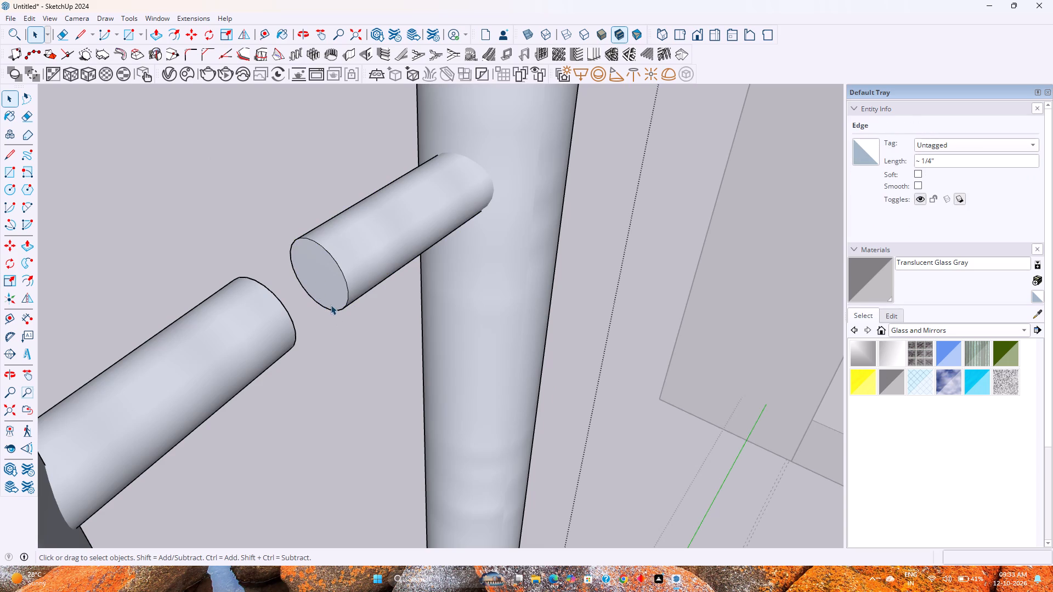
Delete the handle's entire vertical bar nearer the room, keeping the other bar and all the stubs.
scroll(331, 304, "down", 13)
middle_click_drag(329, 301, 273, 291)
scroll(267, 290, "down", 6)
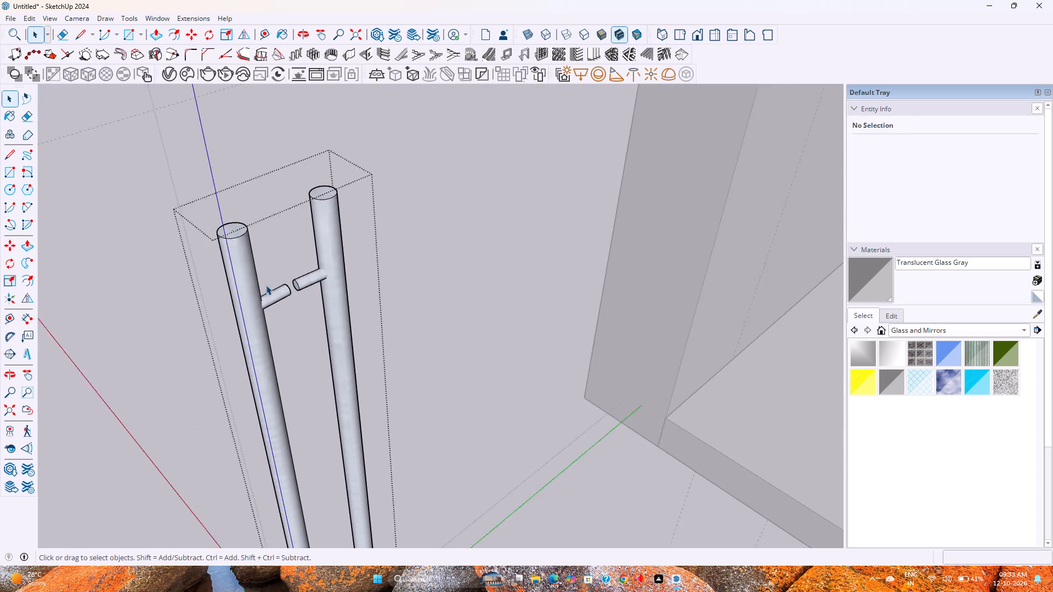
scroll(266, 285, "down", 2)
middle_click_drag(269, 283, 231, 273)
scroll(231, 273, "down", 8)
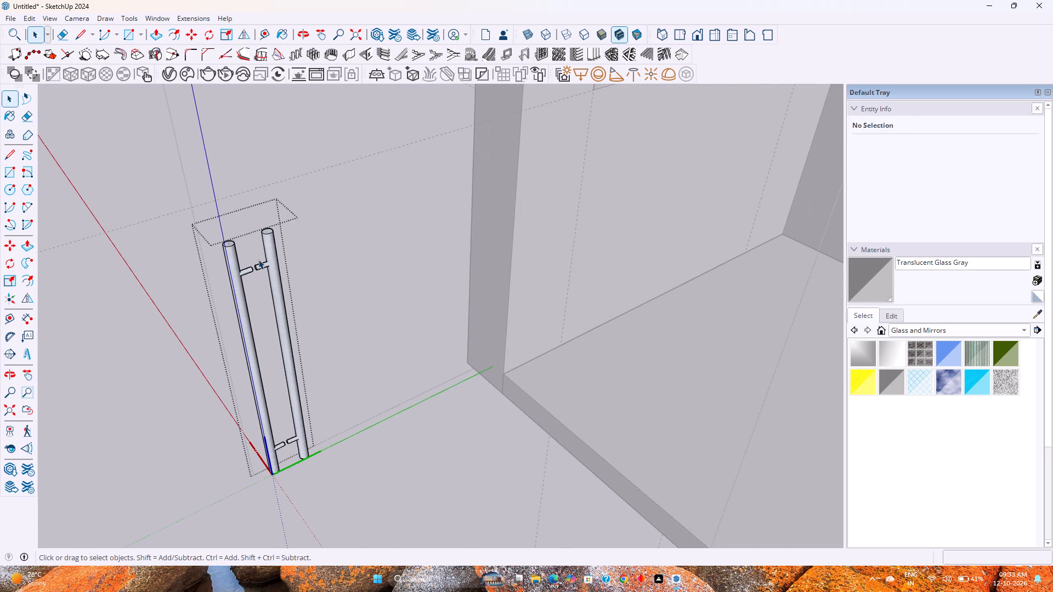
triple_click(273, 246)
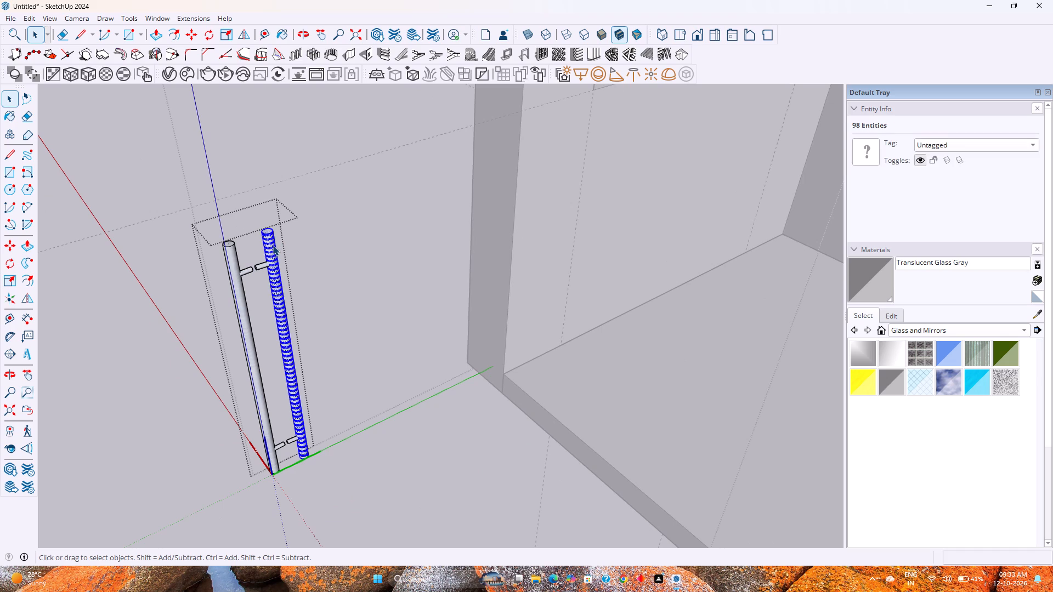
key("Delete")
Delete the detached upper and lower connecting stubs left from the removed bar, and exit the handle component.
scroll(265, 266, "up", 8)
middle_click_drag(261, 266, 98, 275)
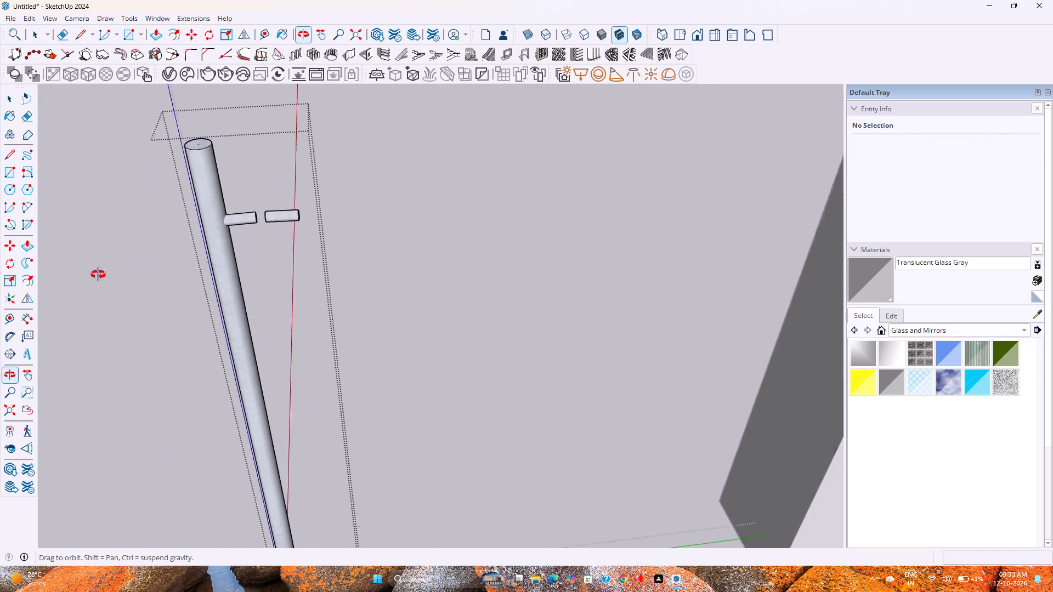
middle_click_drag(98, 275, 95, 275)
triple_click(296, 210)
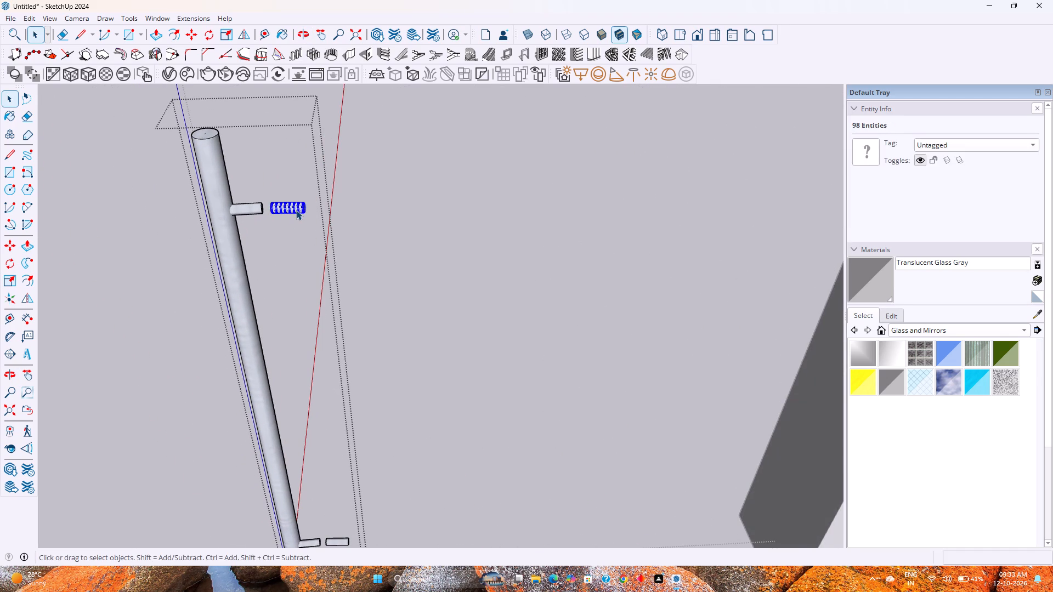
key("Delete")
scroll(296, 210, "down", 11)
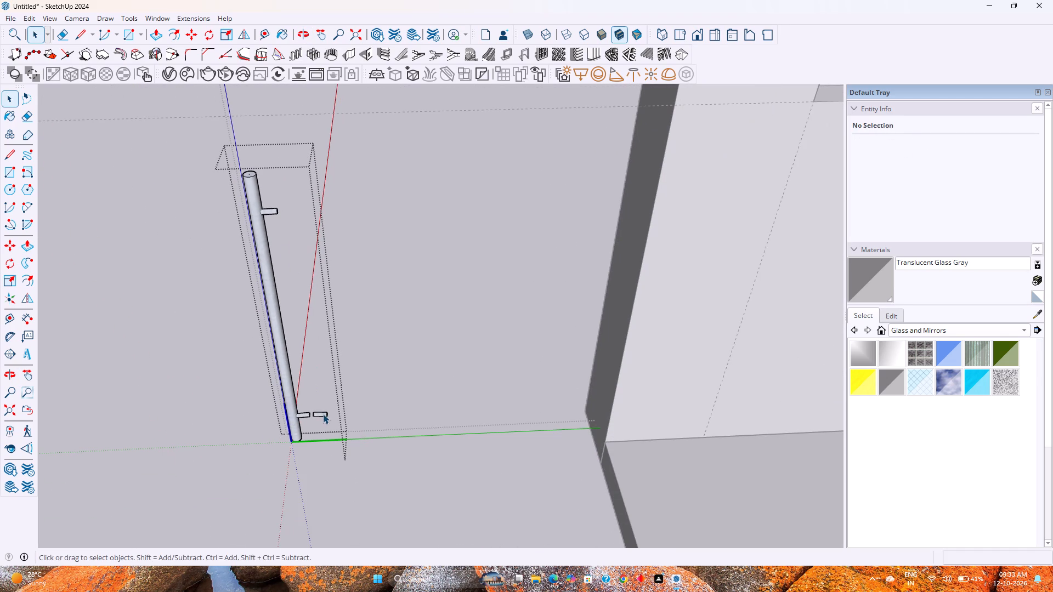
triple_click(323, 414)
key("Delete")
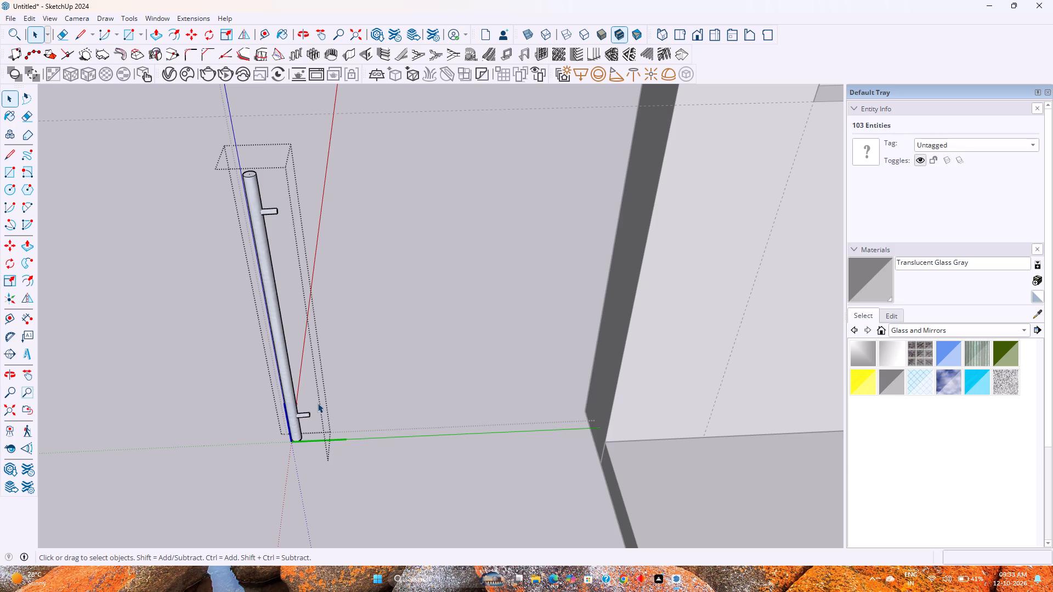
scroll(317, 403, "down", 3)
middle_click_drag(318, 402, 414, 379)
key("Escape")
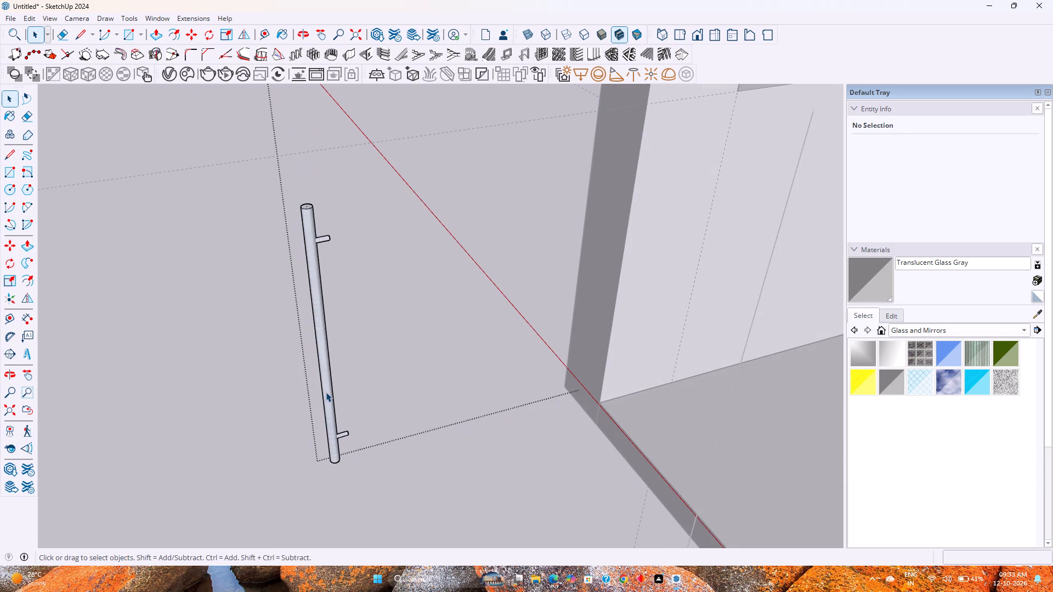
Rotate the handle component 90 degrees about the vertical axis at its base.
left_click(326, 390)
middle_click_drag(326, 390, 363, 390)
scroll(366, 374, "down", 10)
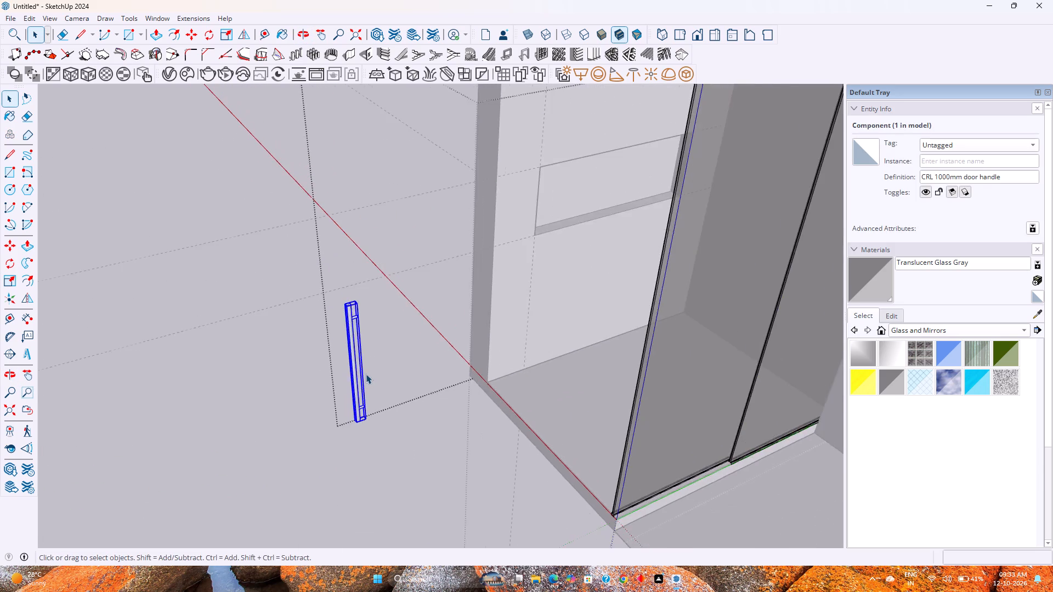
scroll(366, 374, "down", 6)
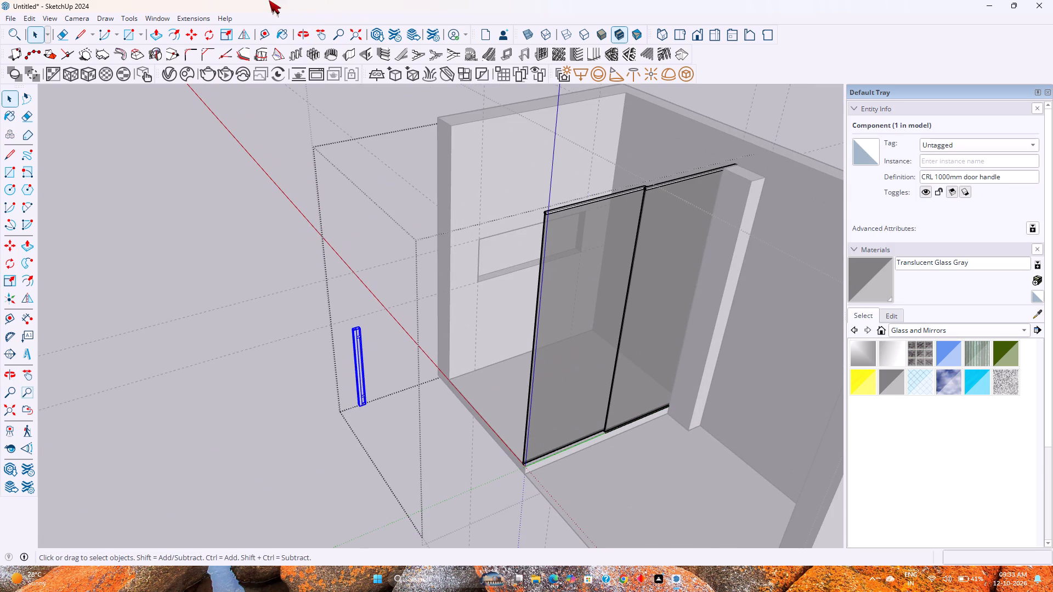
left_click(217, 42)
scroll(359, 411, "up", 8)
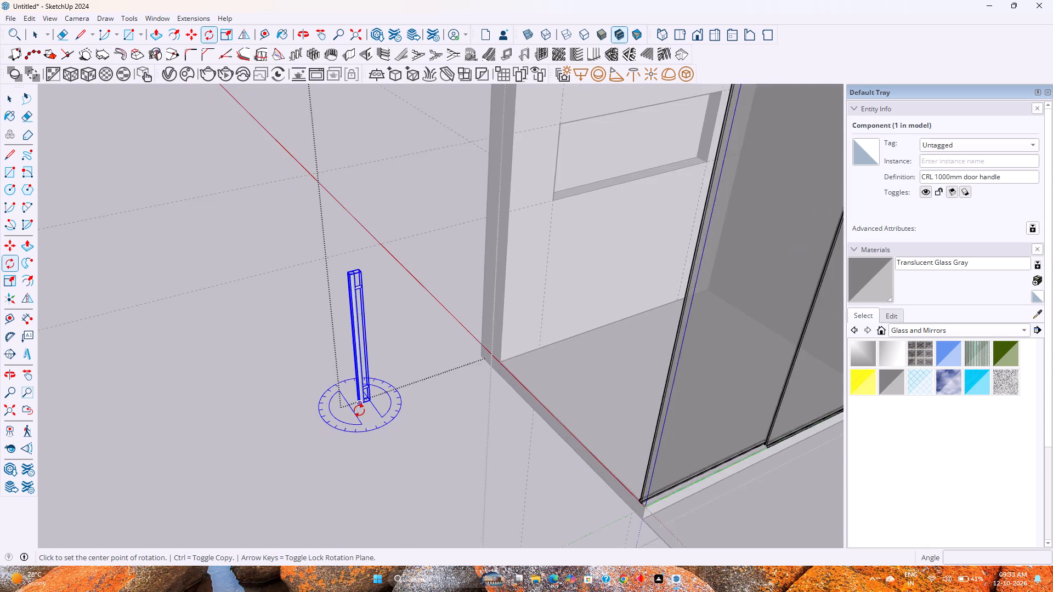
scroll(359, 411, "up", 4)
left_click(359, 406)
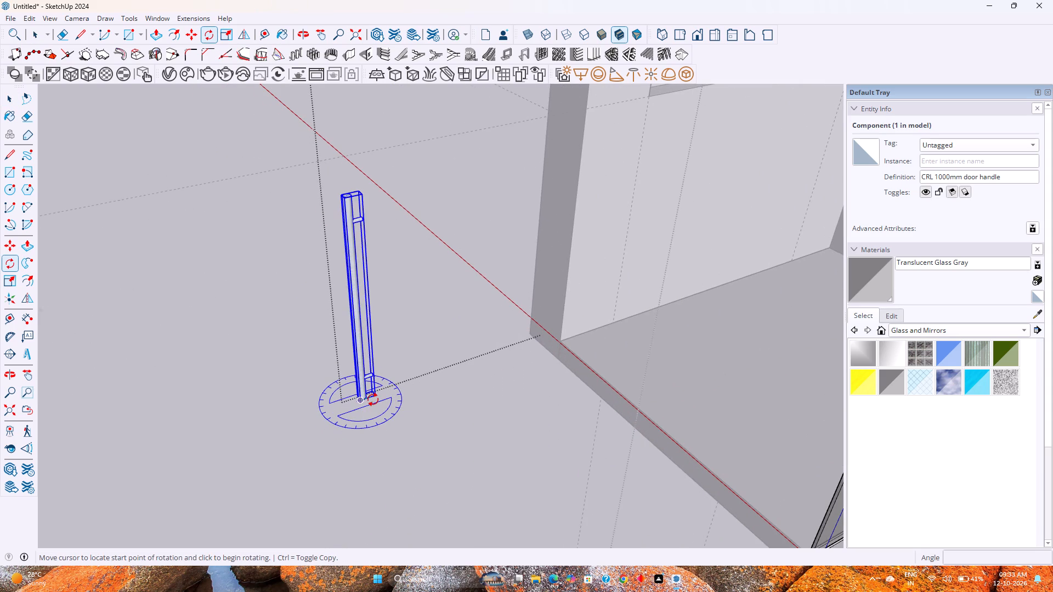
left_click(373, 400)
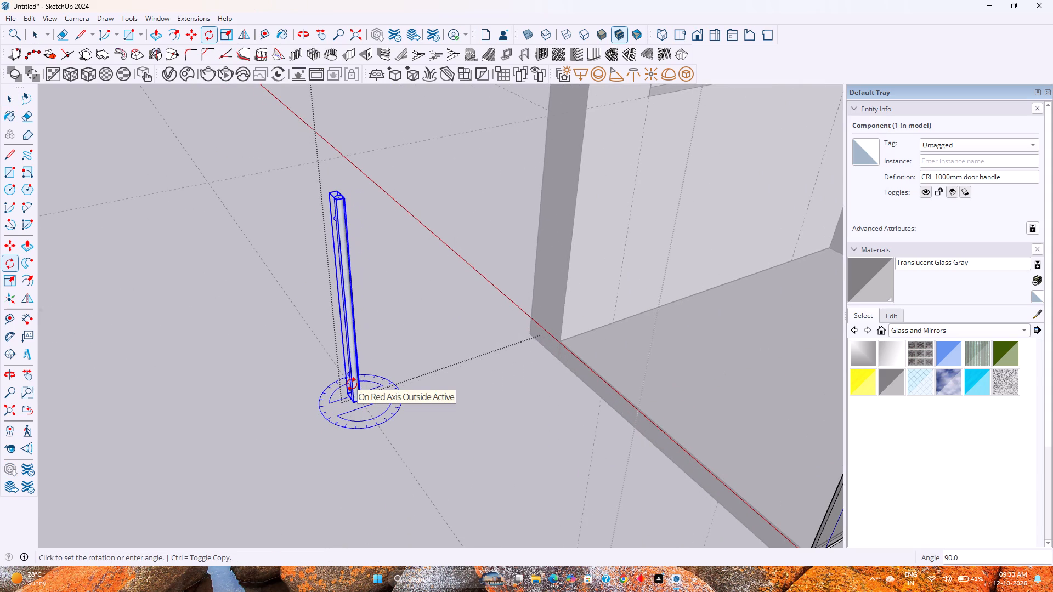
left_click(352, 384)
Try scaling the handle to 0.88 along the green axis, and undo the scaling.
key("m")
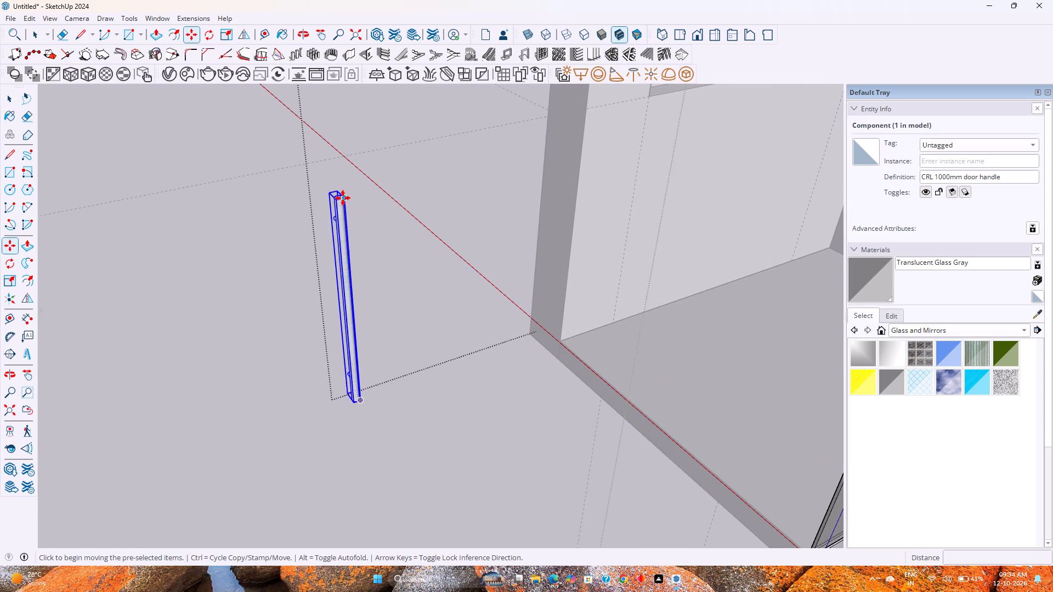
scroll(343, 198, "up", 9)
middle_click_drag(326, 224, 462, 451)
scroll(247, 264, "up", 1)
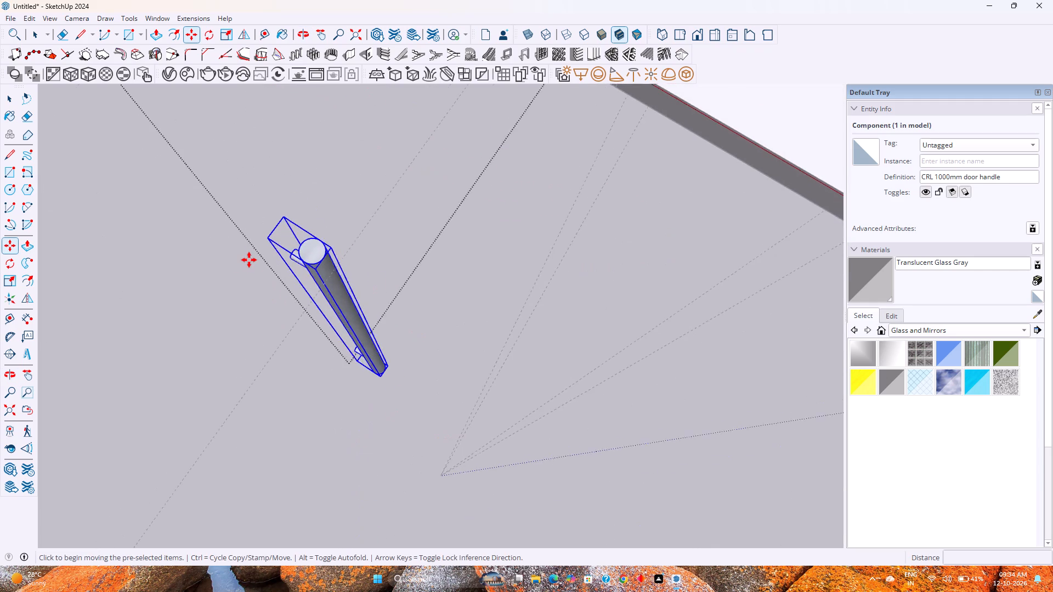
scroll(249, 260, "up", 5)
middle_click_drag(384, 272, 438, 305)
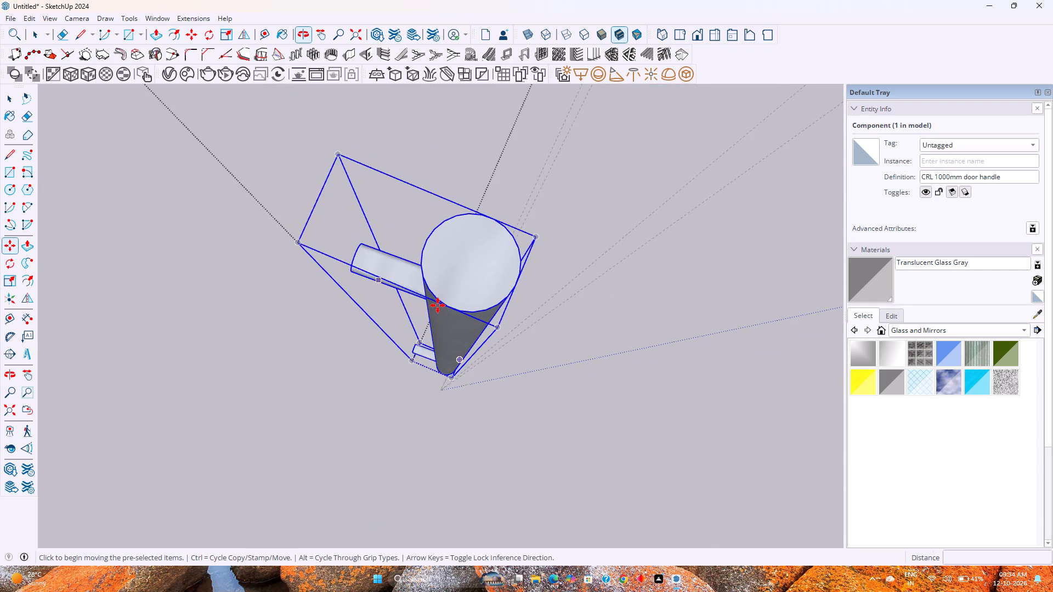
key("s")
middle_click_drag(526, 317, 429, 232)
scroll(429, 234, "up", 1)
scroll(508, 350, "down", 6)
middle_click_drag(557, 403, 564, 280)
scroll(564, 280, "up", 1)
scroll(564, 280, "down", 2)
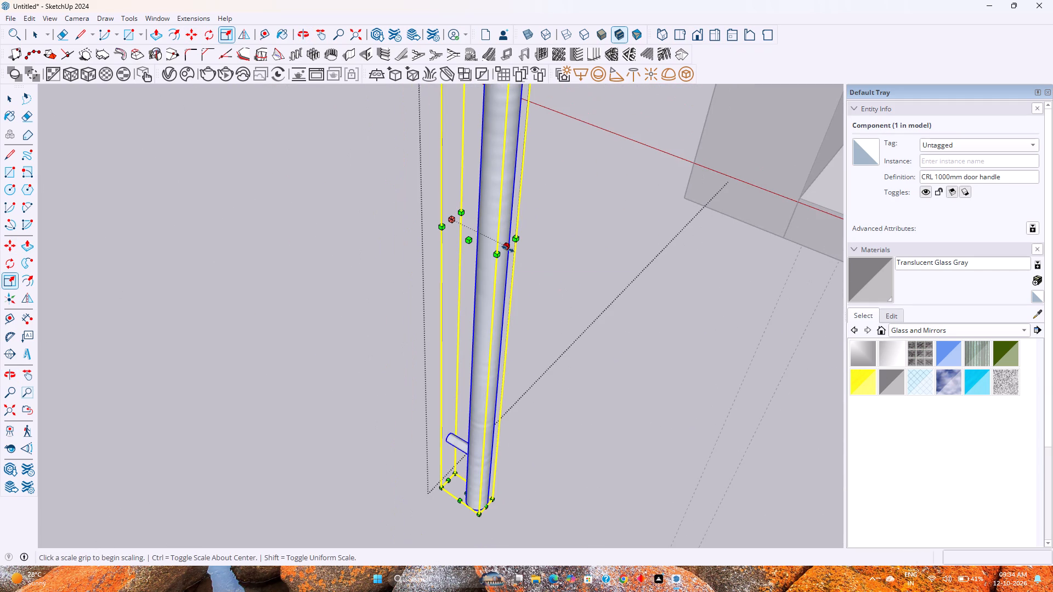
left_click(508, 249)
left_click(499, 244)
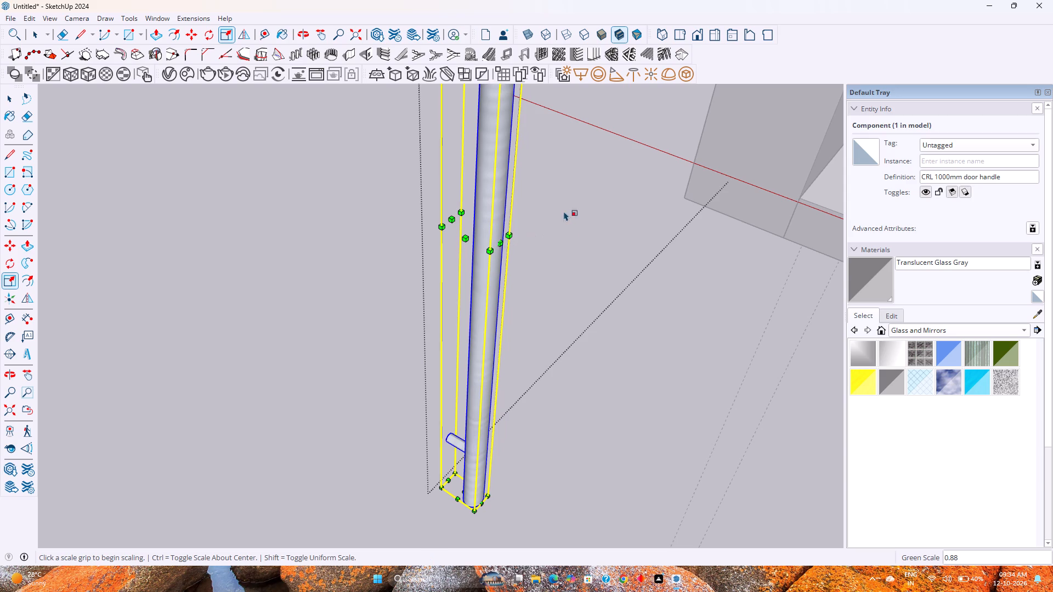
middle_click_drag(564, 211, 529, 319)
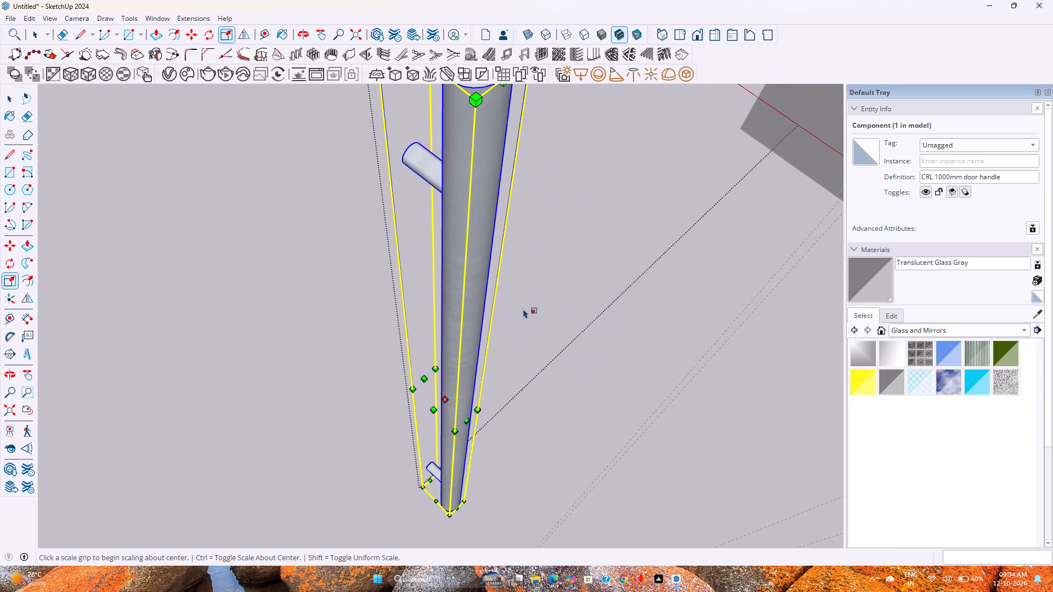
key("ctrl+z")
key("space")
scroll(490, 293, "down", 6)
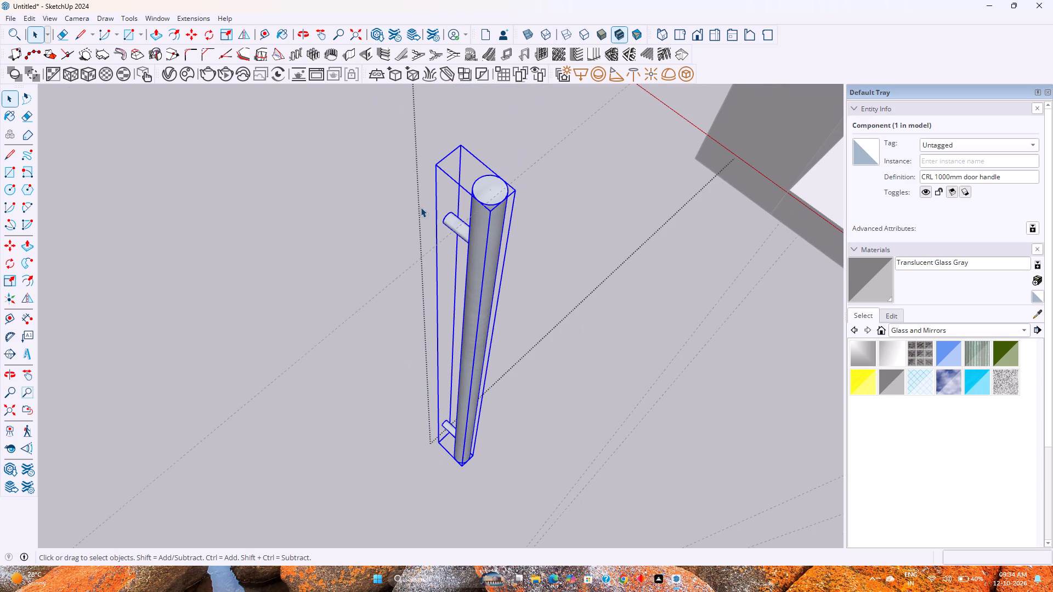
Move the handle by its top corner onto the glass panel farther from the pillar, near its outer vertical edge.
key("m")
left_click(434, 164)
scroll(434, 184, "down", 3)
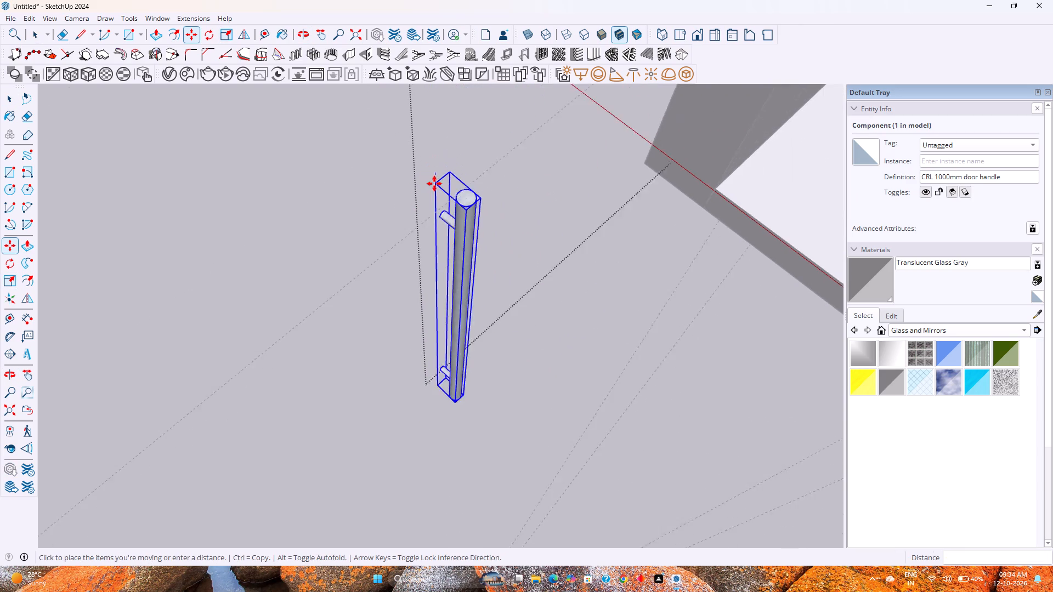
scroll(434, 184, "down", 9)
scroll(433, 184, "up", 1)
scroll(433, 184, "down", 4)
middle_click_drag(524, 231, 355, 231, "shift")
scroll(355, 231, "down", 10, "shift")
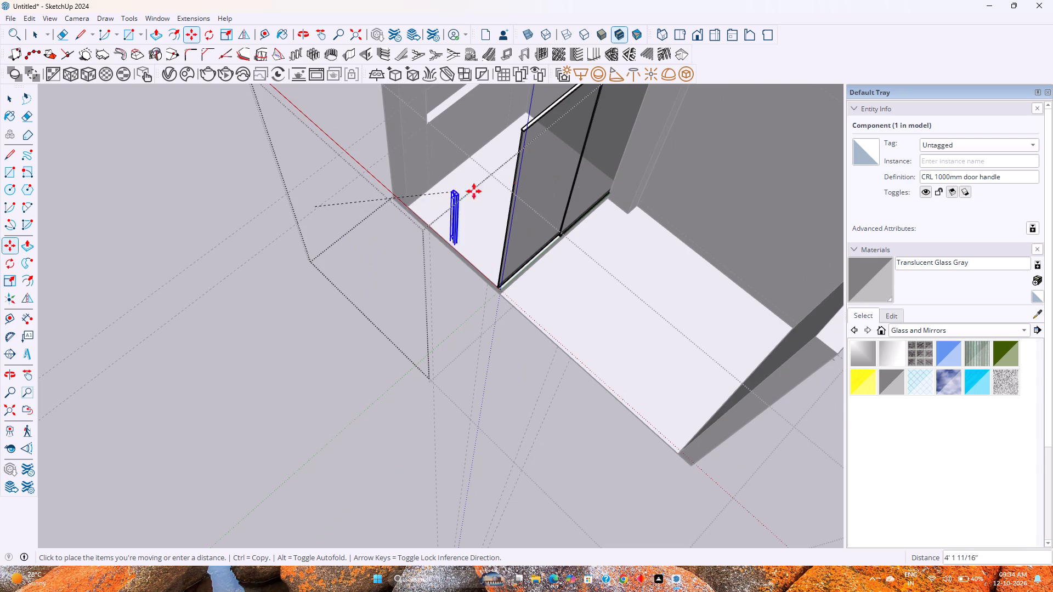
scroll(525, 189, "up", 6)
middle_click_drag(525, 189, 388, 185)
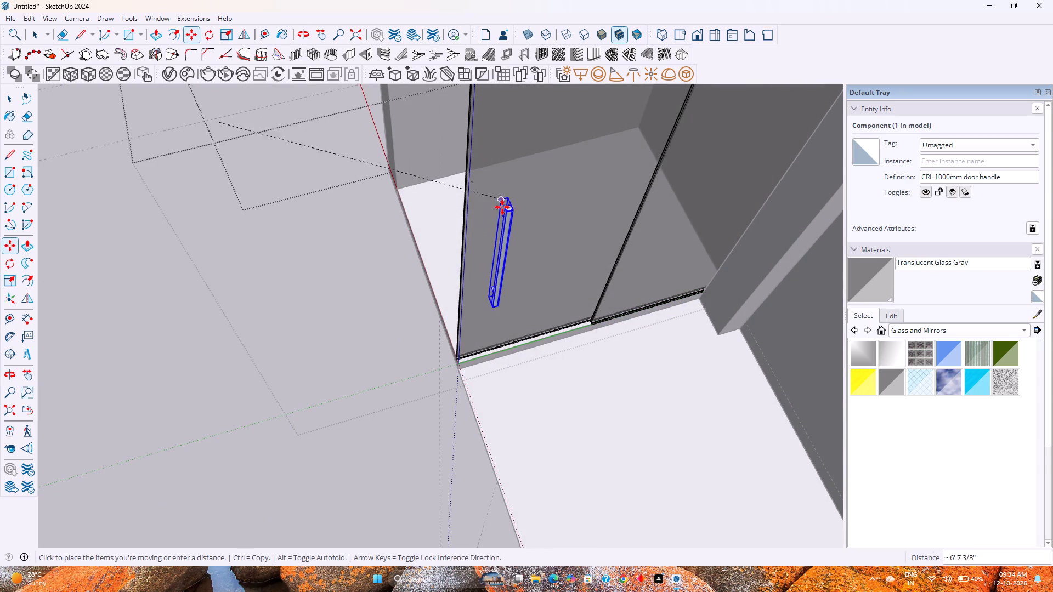
left_click(482, 199)
Shorten the handle by scaling it along the blue axis from its top end.
middle_click_drag(482, 231, 426, 151)
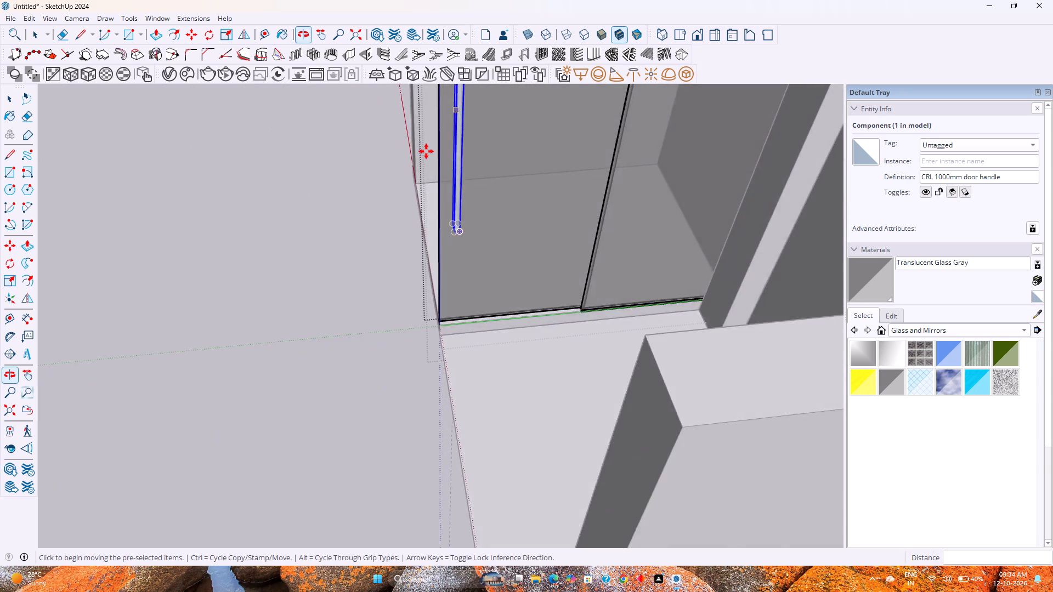
scroll(426, 151, "down", 5)
middle_click_drag(439, 179, 473, 286, "shift")
middle_click_drag(462, 304, 236, 231)
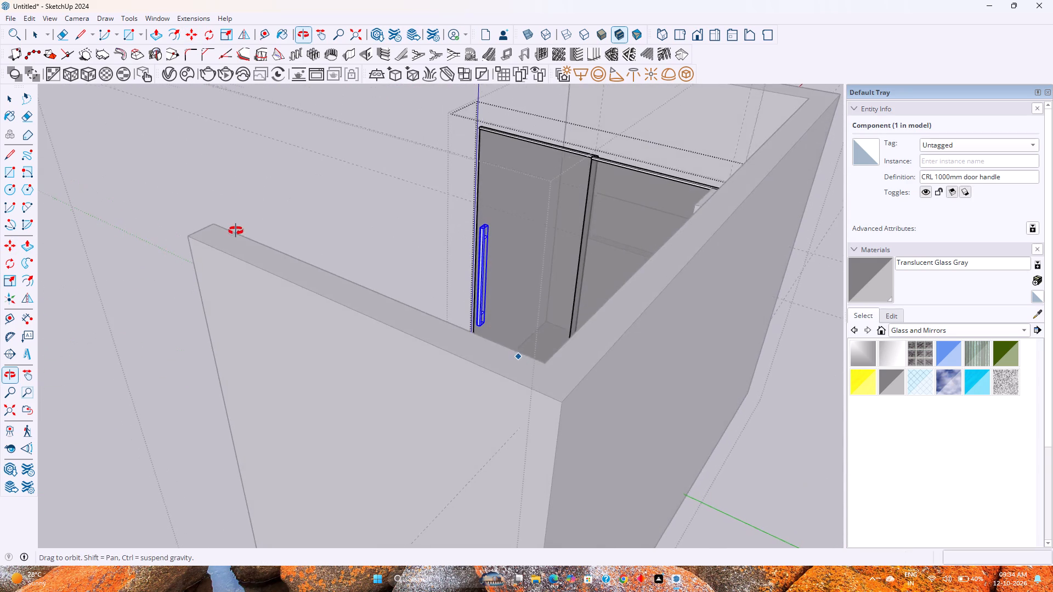
middle_click_drag(236, 231, 236, 230)
scroll(447, 244, "up", 9)
key("s")
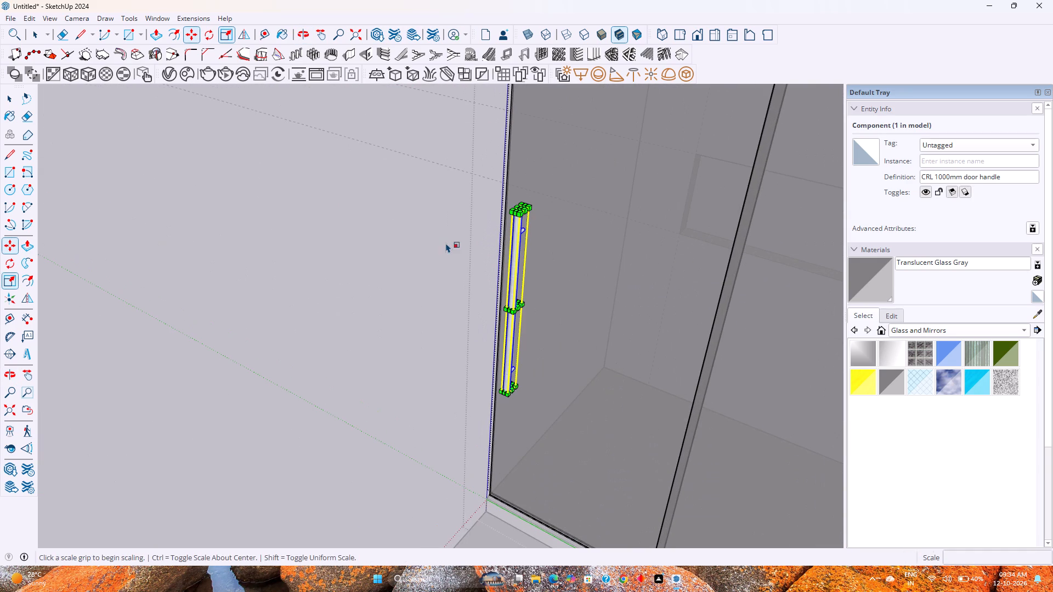
scroll(542, 198, "up", 13)
scroll(506, 239, "up", 4)
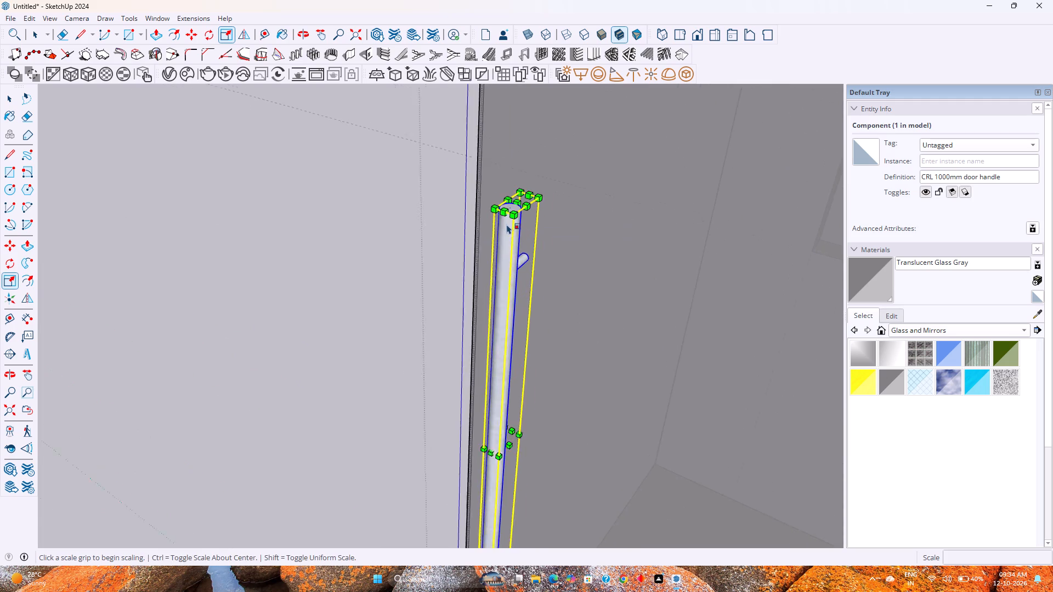
scroll(507, 224, "up", 7)
left_click(525, 192)
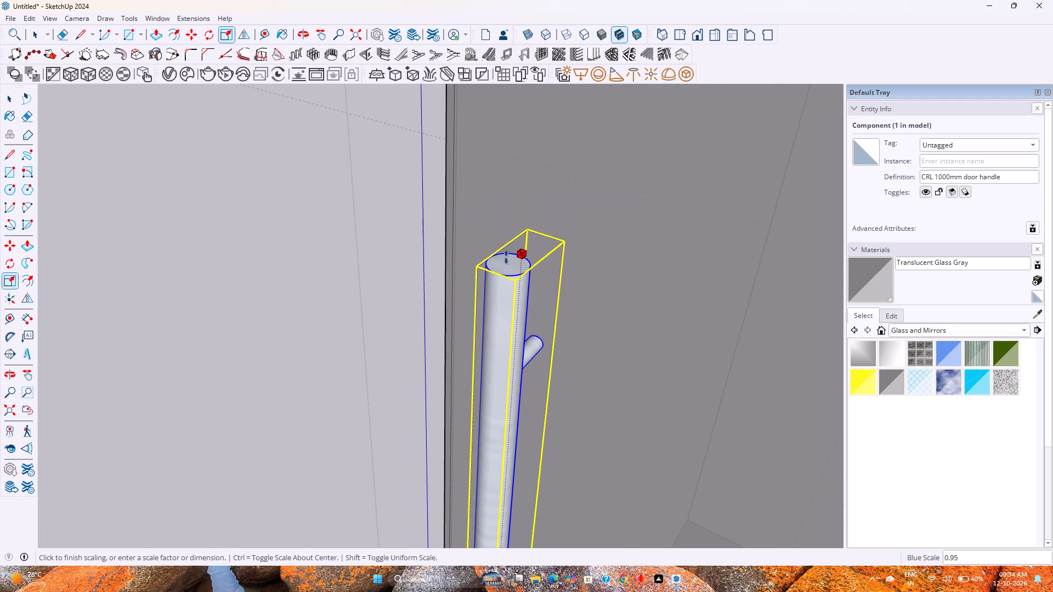
scroll(504, 258, "down", 9)
scroll(462, 218, "down", 8)
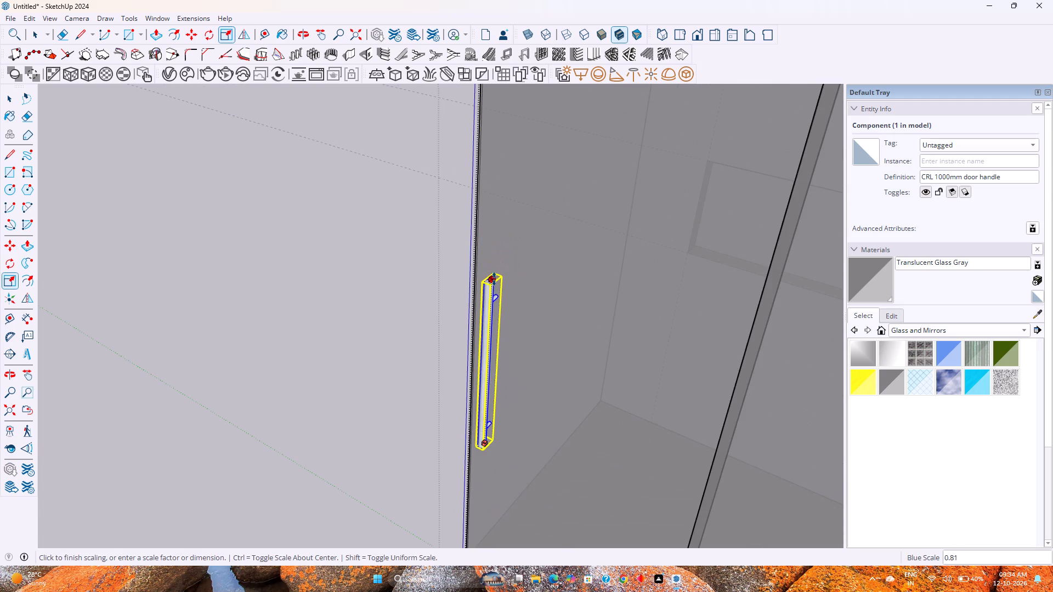
left_click(499, 295)
key("space")
Examine the shortened handle's size and placement on the glass panel from several sides.
scroll(499, 295, "down", 2)
middle_click_drag(499, 295, 420, 335)
scroll(418, 333, "down", 2)
middle_click_drag(416, 332, 350, 301, "shift")
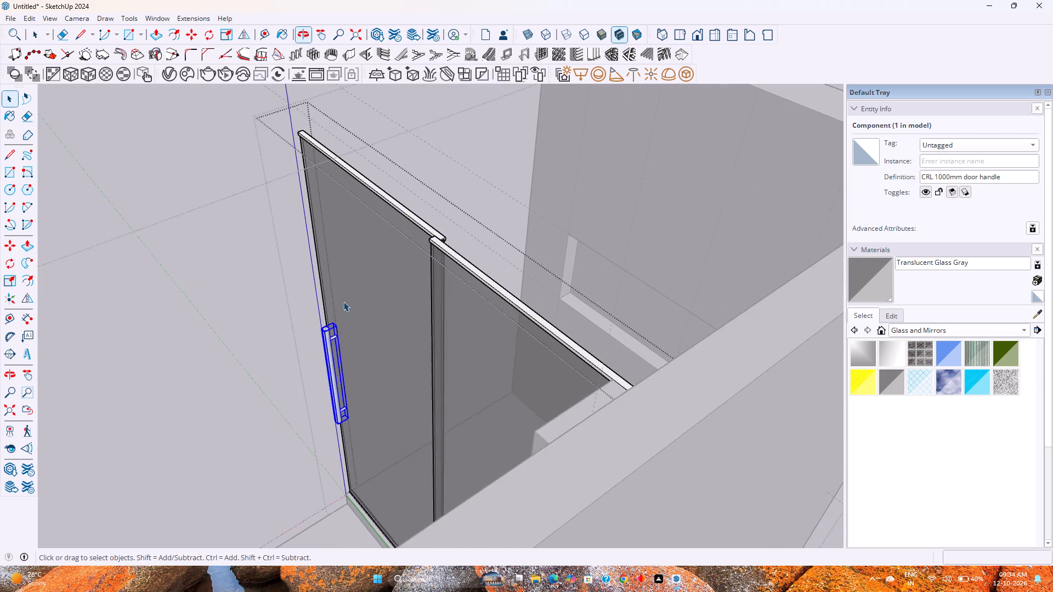
scroll(343, 312, "up", 3)
middle_click_drag(343, 312, 485, 336)
middle_click_drag(545, 333, 379, 300, "shift")
scroll(353, 367, "up", 2)
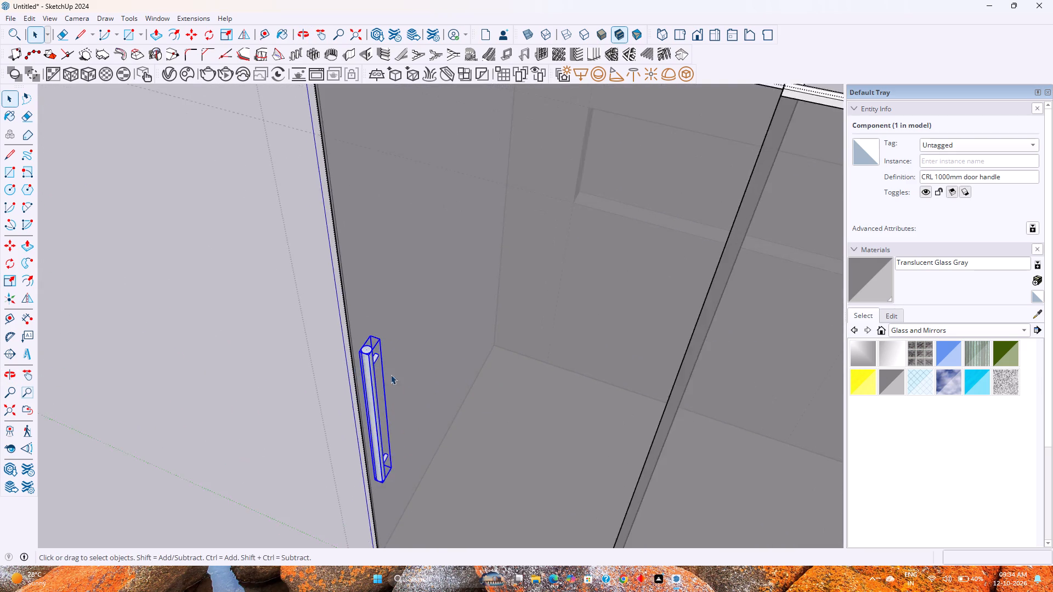
scroll(390, 374, "up", 1)
scroll(400, 370, "down", 9)
middle_click_drag(414, 362, 342, 386, "shift")
scroll(348, 388, "up", 6)
middle_click_drag(346, 388, 348, 377)
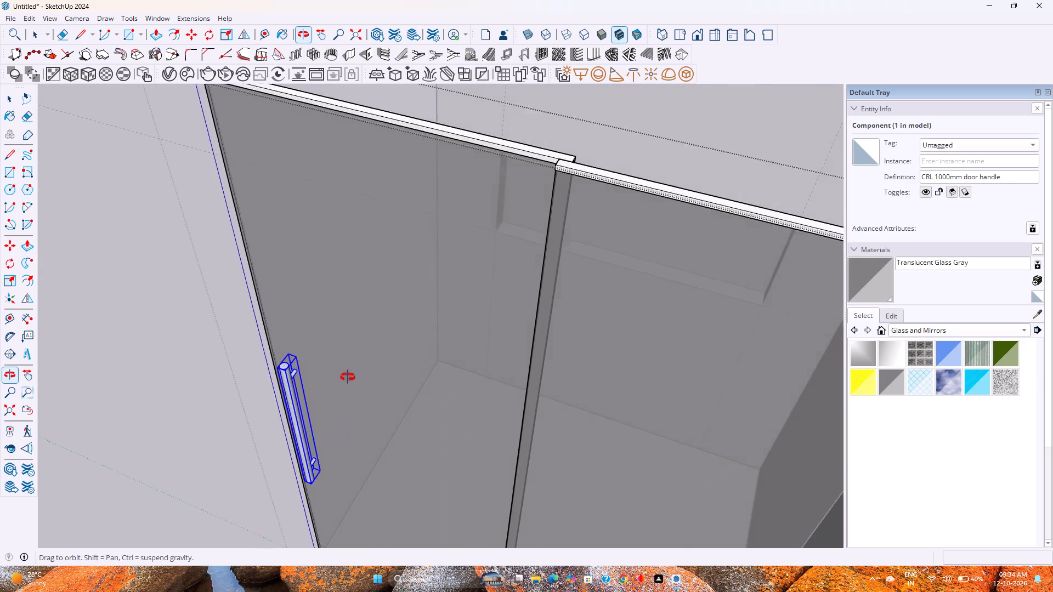
middle_click_drag(348, 377, 381, 291)
scroll(381, 291, "up", 1)
scroll(382, 290, "down", 6)
left_click(15, 408)
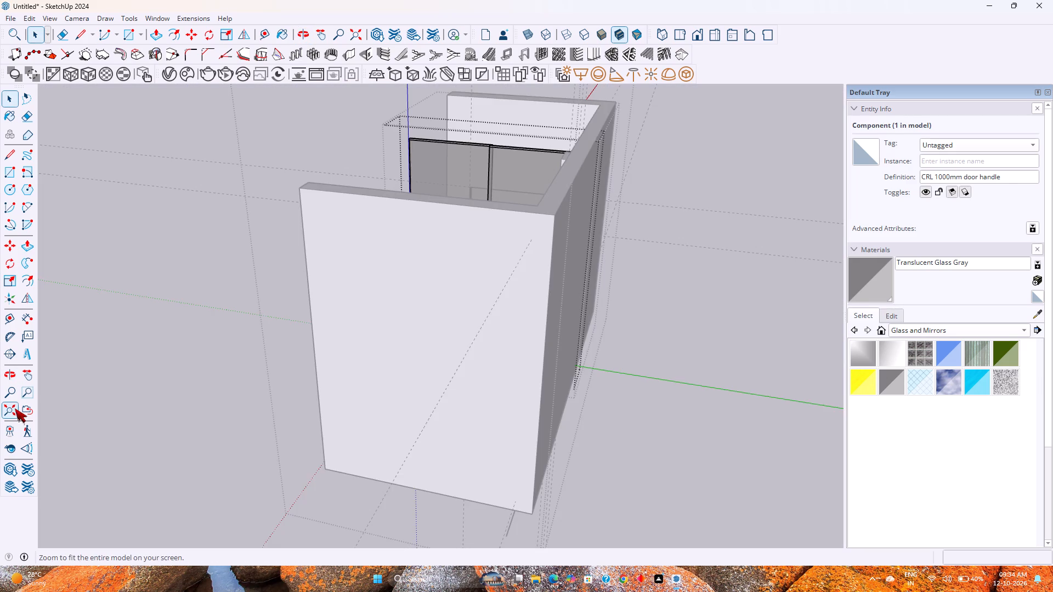
scroll(441, 217, "up", 4)
middle_click_drag(440, 208, 390, 483, "shift")
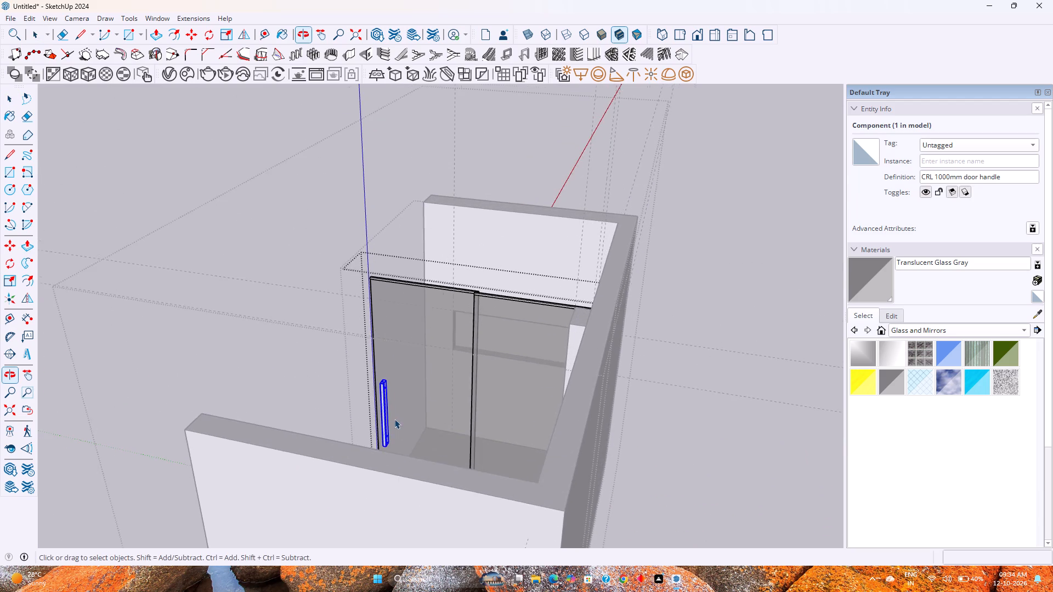
scroll(394, 418, "up", 6)
middle_click_drag(376, 403, 396, 435)
scroll(417, 424, "up", 2)
scroll(385, 411, "down", 3)
middle_click_drag(385, 411, 500, 324)
scroll(500, 324, "down", 1)
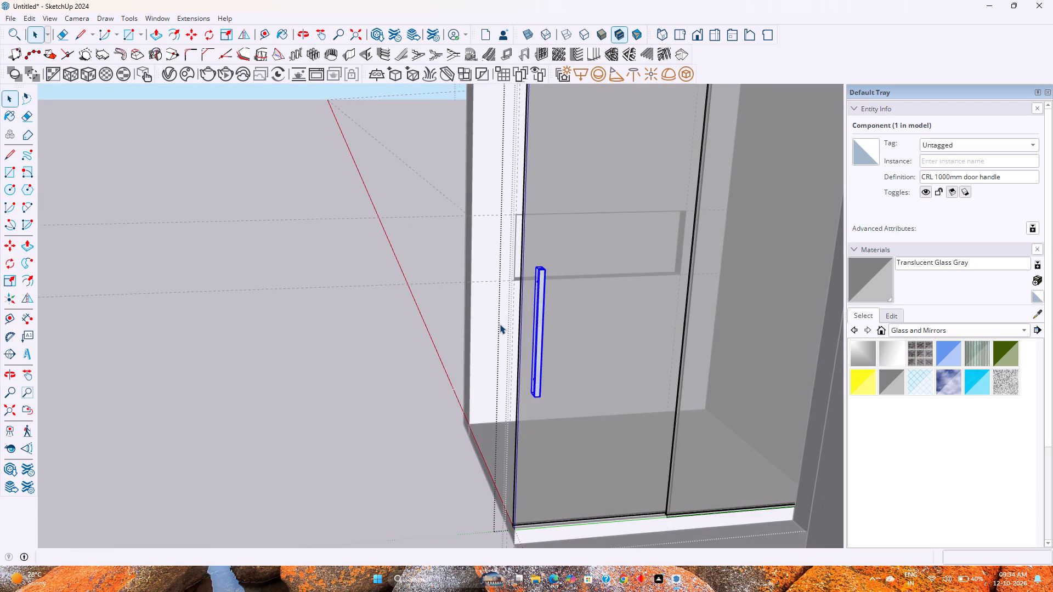
Move the handle by its top corner higher up the glass panel, level with the wall niche's upper edge.
scroll(500, 324, "down", 3)
middle_click_drag(535, 327, 462, 343, "shift")
scroll(460, 343, "up", 2)
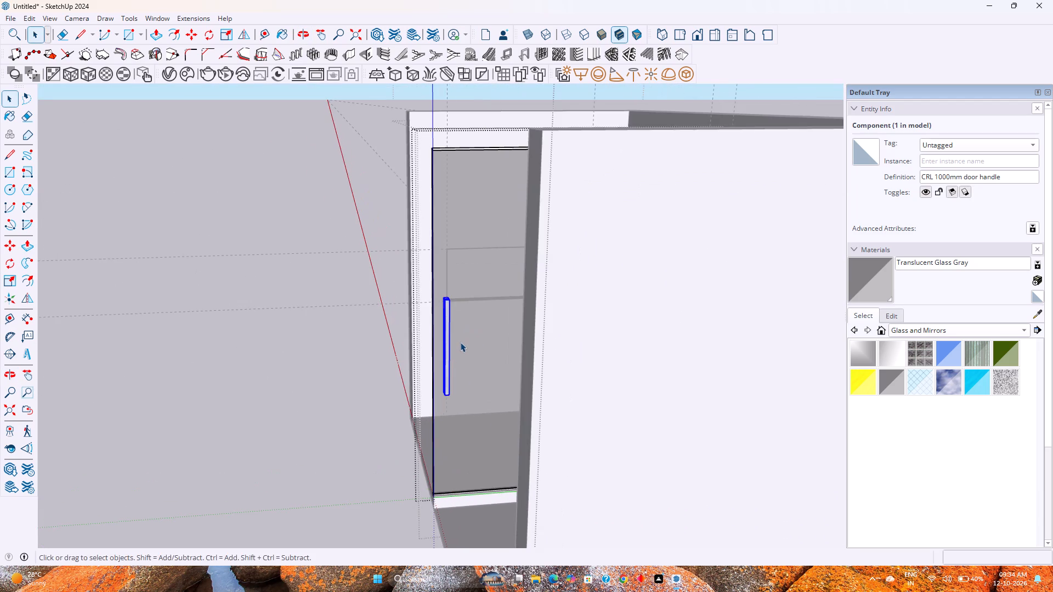
middle_click_drag(466, 329, 476, 311)
scroll(459, 308, "up", 4)
scroll(448, 242, "up", 4)
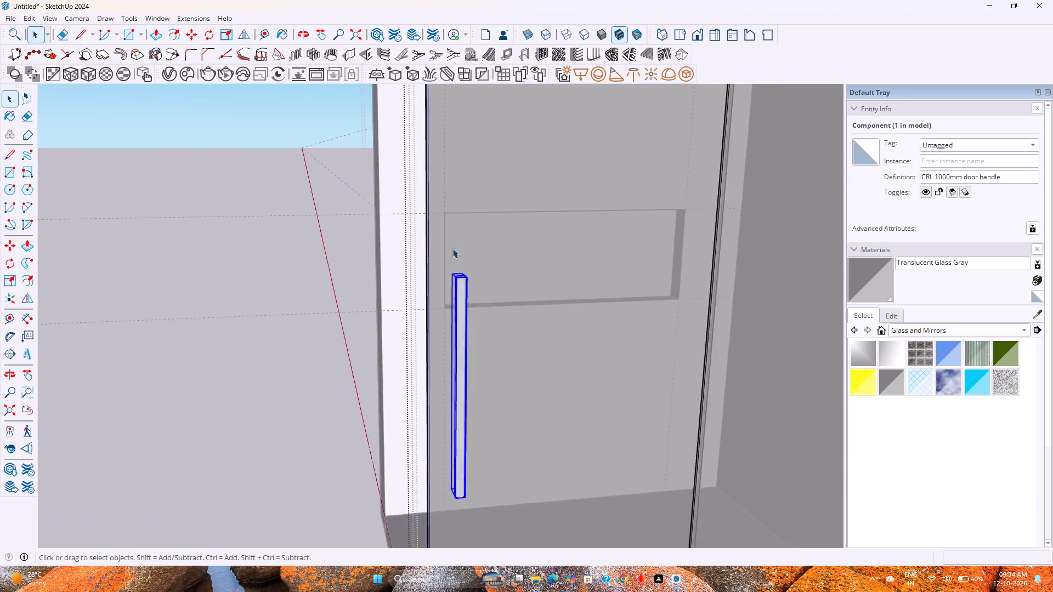
scroll(452, 248, "up", 8)
key("m")
scroll(453, 266, "up", 5)
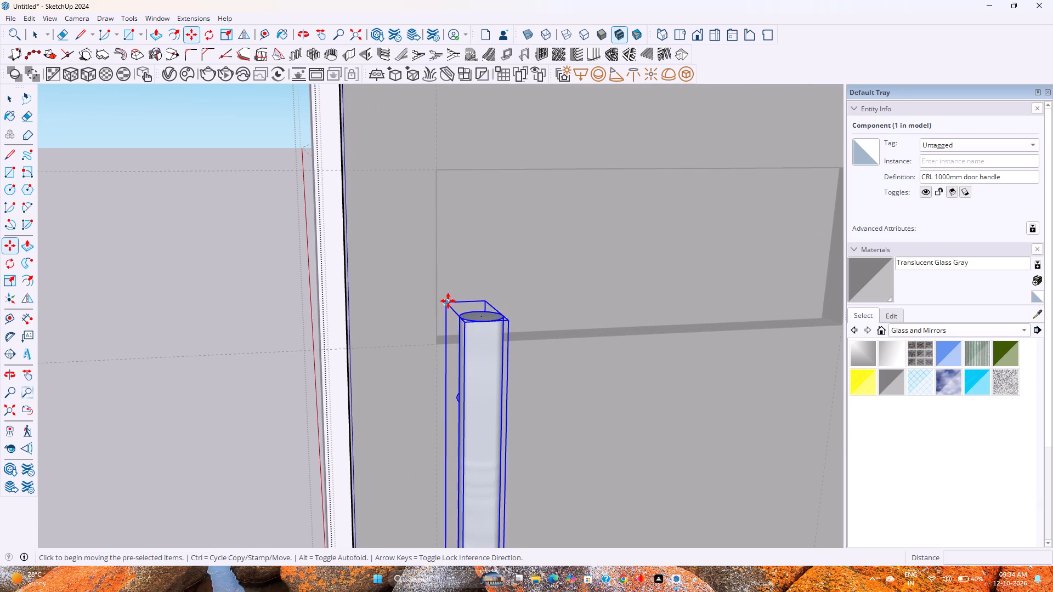
left_click(448, 300)
scroll(449, 170, "down", 10)
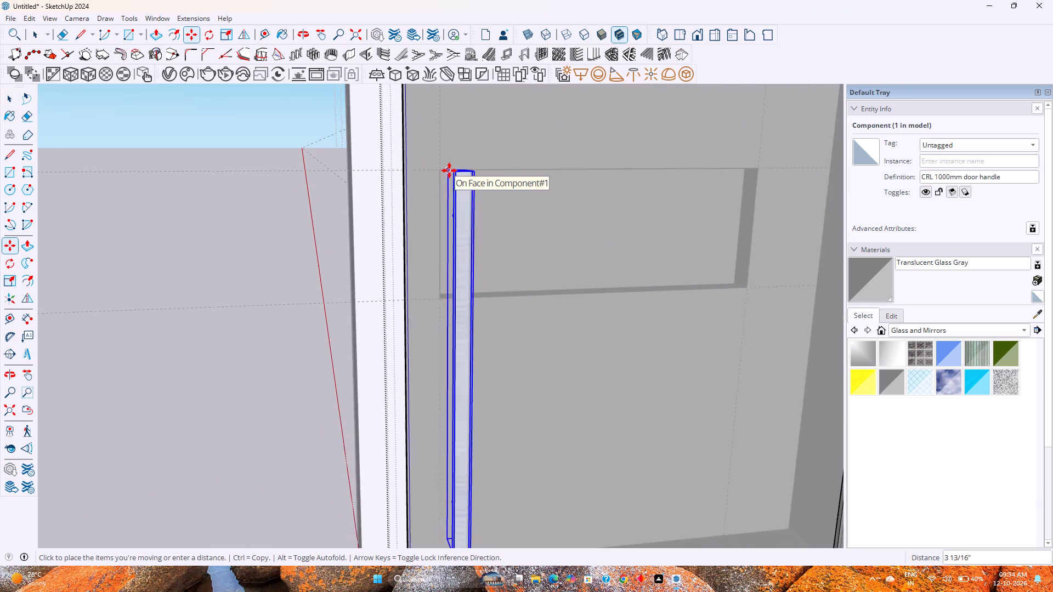
scroll(449, 170, "down", 10)
left_click(449, 170)
scroll(449, 170, "down", 1)
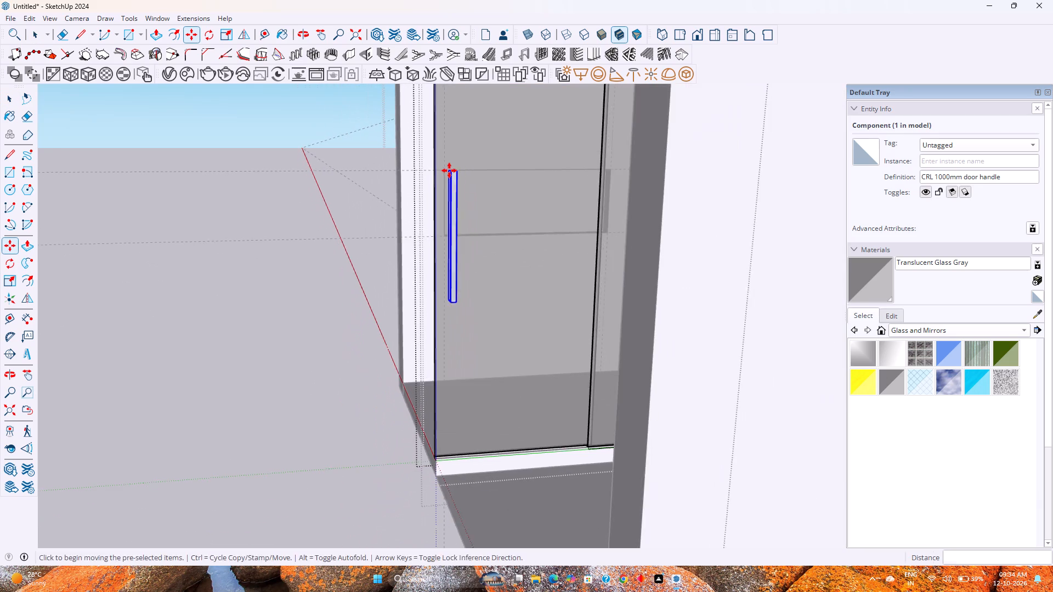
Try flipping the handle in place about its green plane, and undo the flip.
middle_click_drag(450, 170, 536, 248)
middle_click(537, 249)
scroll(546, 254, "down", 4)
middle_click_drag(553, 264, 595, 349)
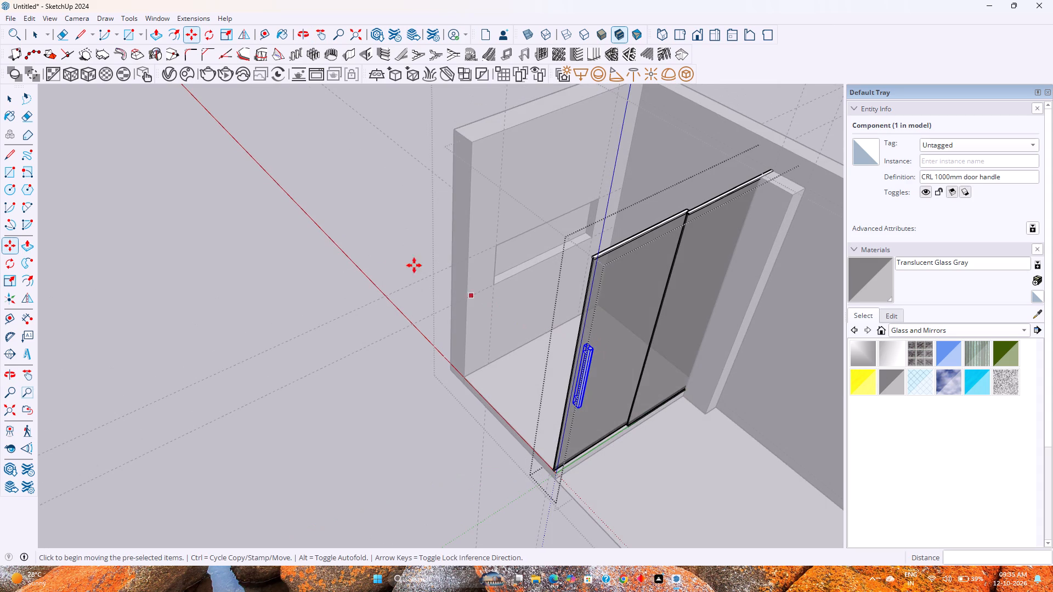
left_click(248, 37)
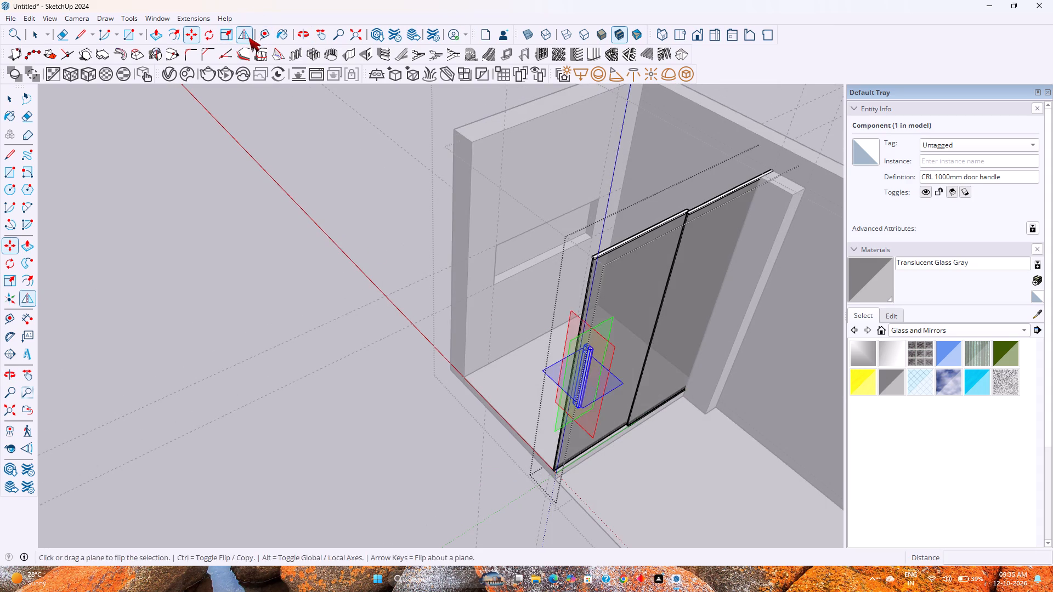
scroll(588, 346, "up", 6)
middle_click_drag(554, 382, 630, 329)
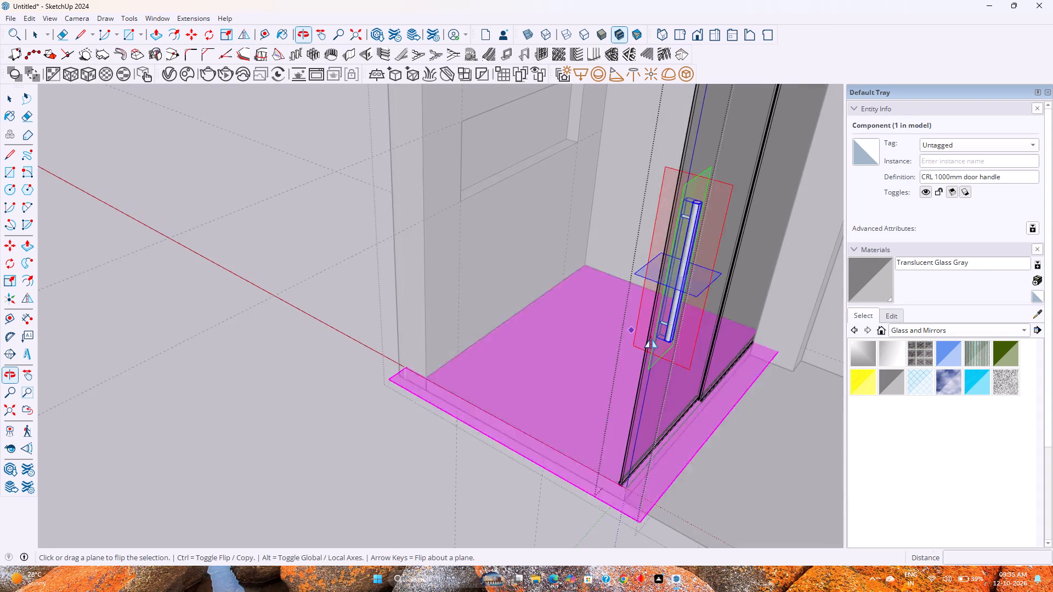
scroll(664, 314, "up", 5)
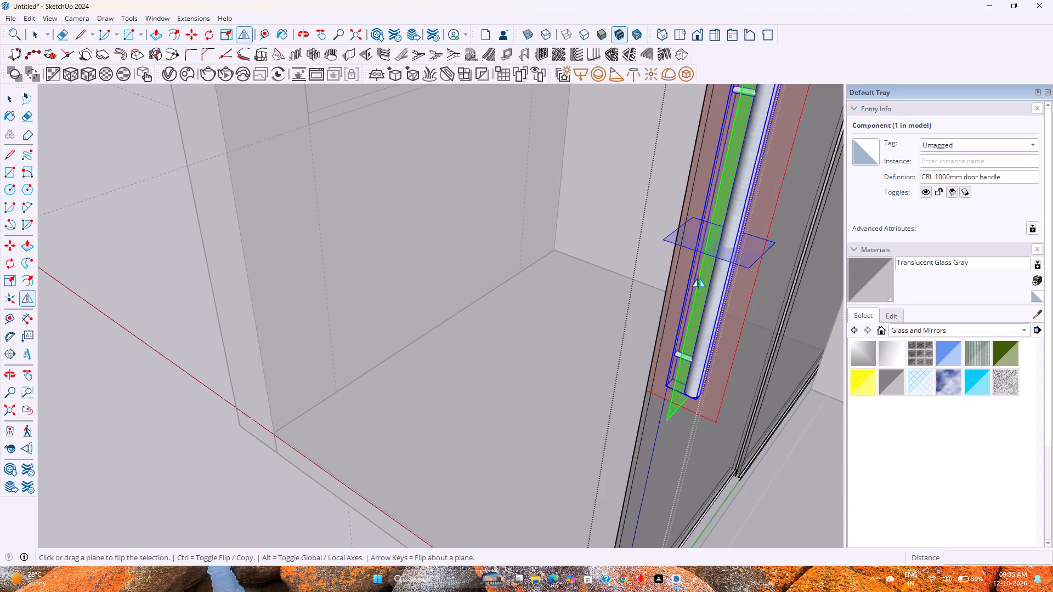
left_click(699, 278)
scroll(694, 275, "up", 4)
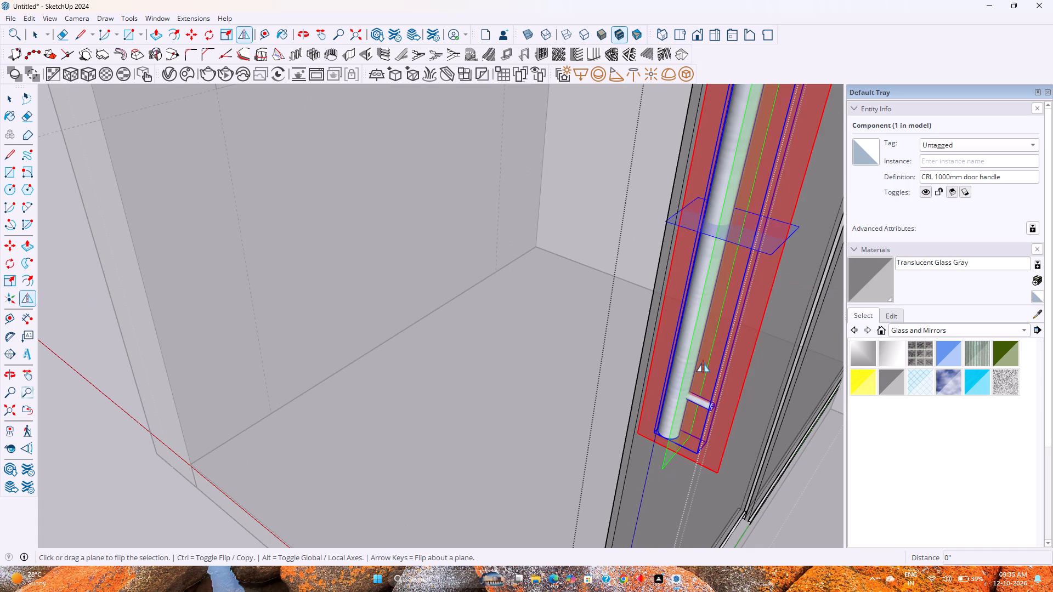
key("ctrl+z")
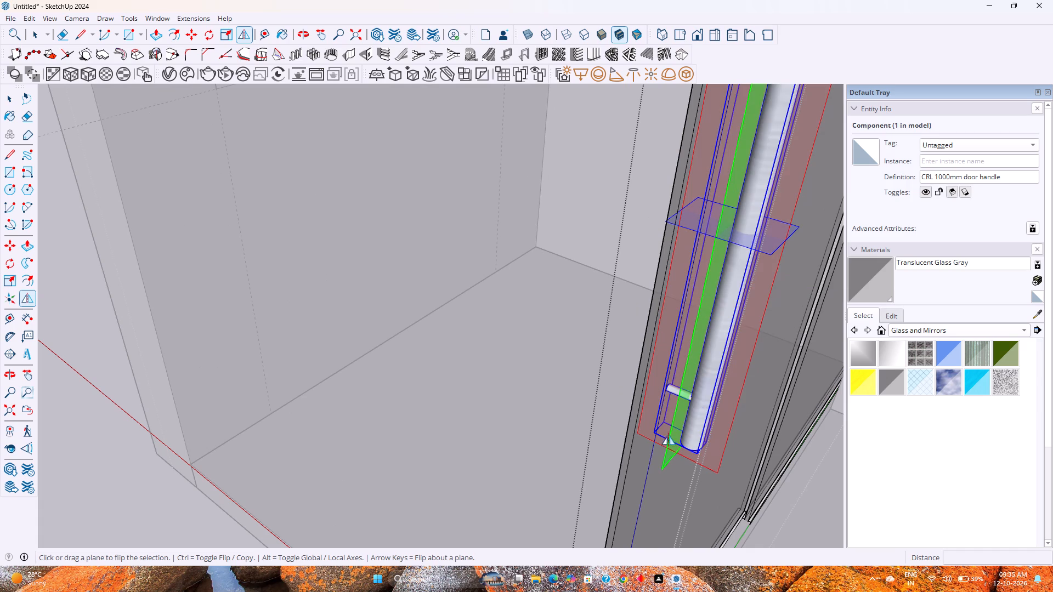
Flip a copy of the handle to the opposite face of the glass panel, mirroring about the panel's thickness at its framed top end.
middle_click_drag(666, 430, 728, 323)
scroll(675, 331, "down", 4)
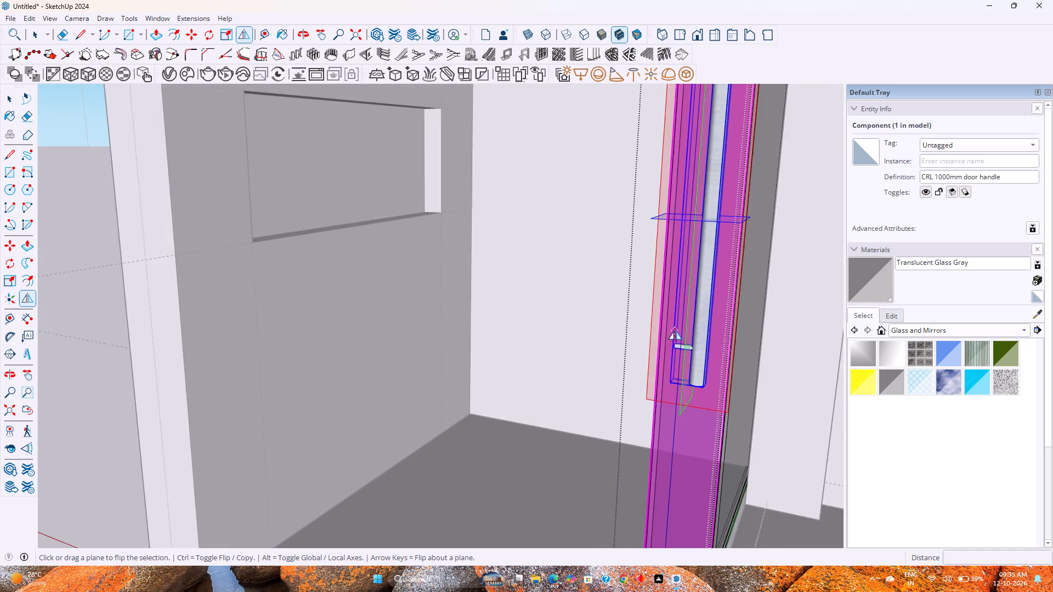
scroll(675, 331, "down", 15)
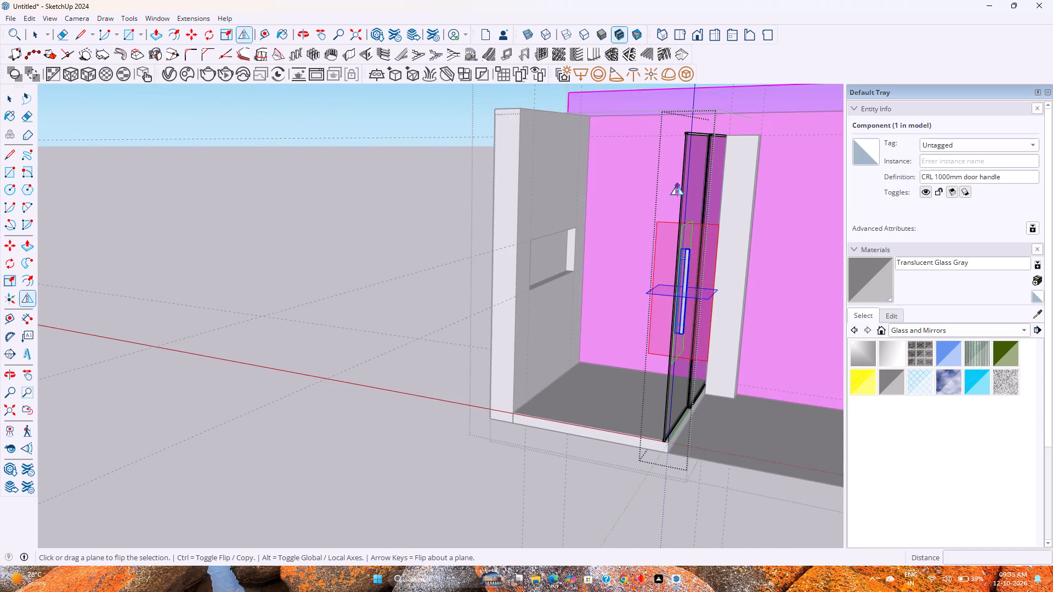
scroll(680, 197, "up", 5)
left_click_drag(684, 254, 673, 183)
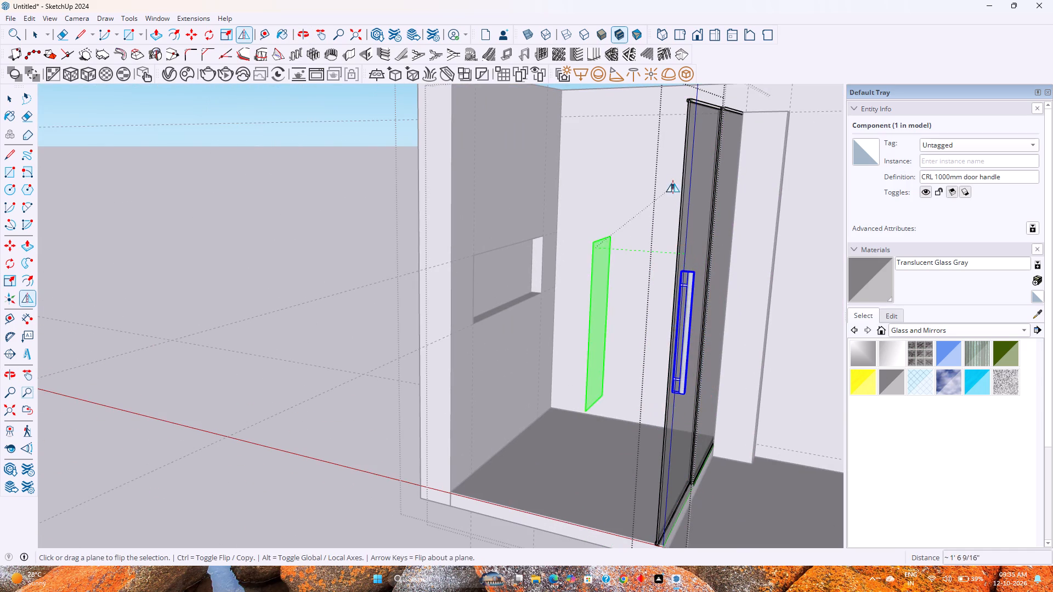
left_click_drag(673, 183, 704, 112)
scroll(679, 95, "up", 9)
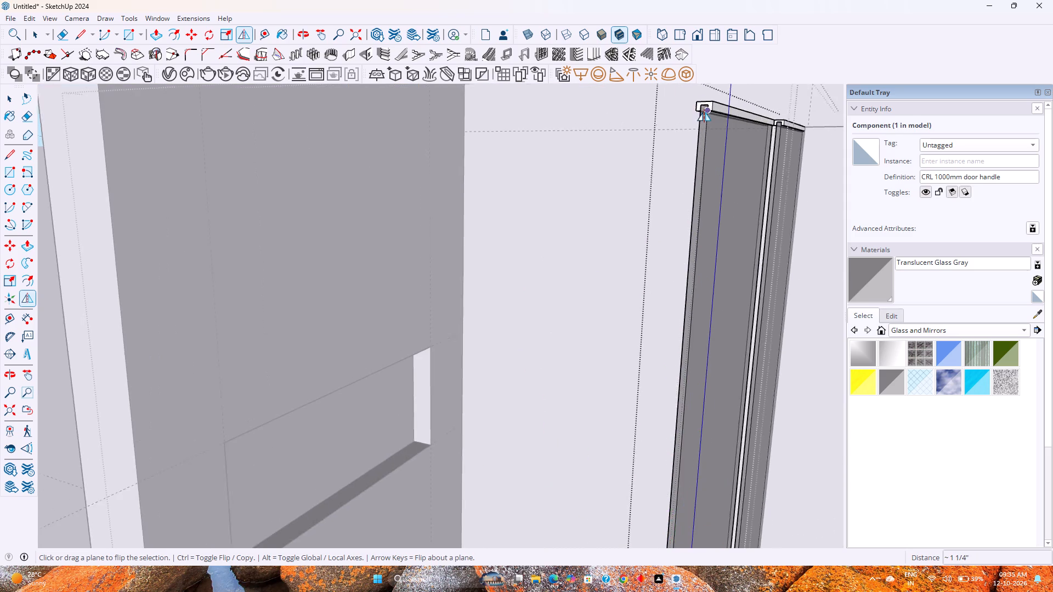
left_click_drag(704, 112, 705, 100)
scroll(704, 112, "up", 7)
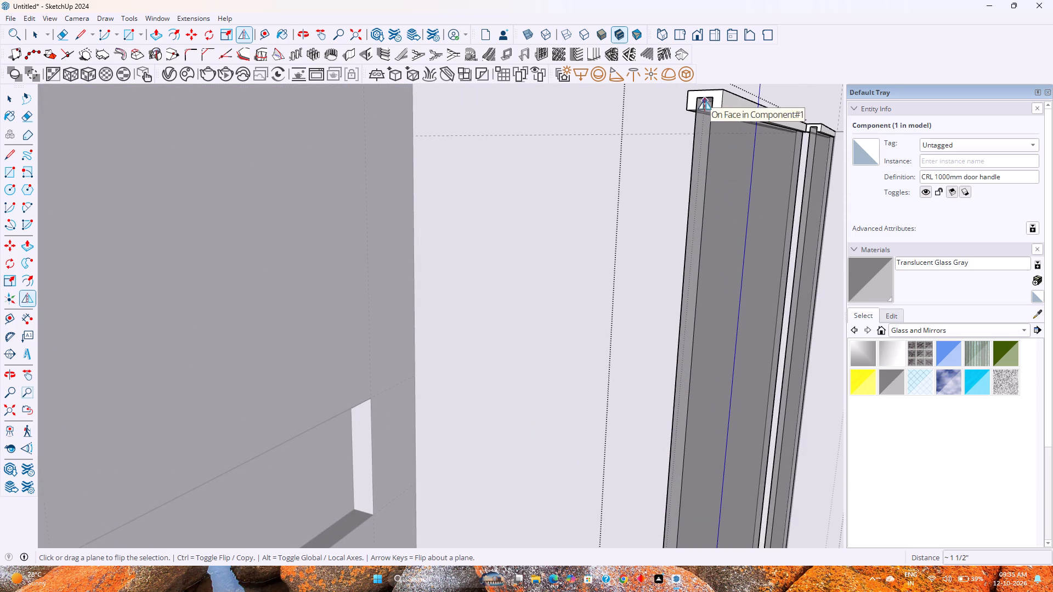
left_click_drag(705, 100, 707, 99)
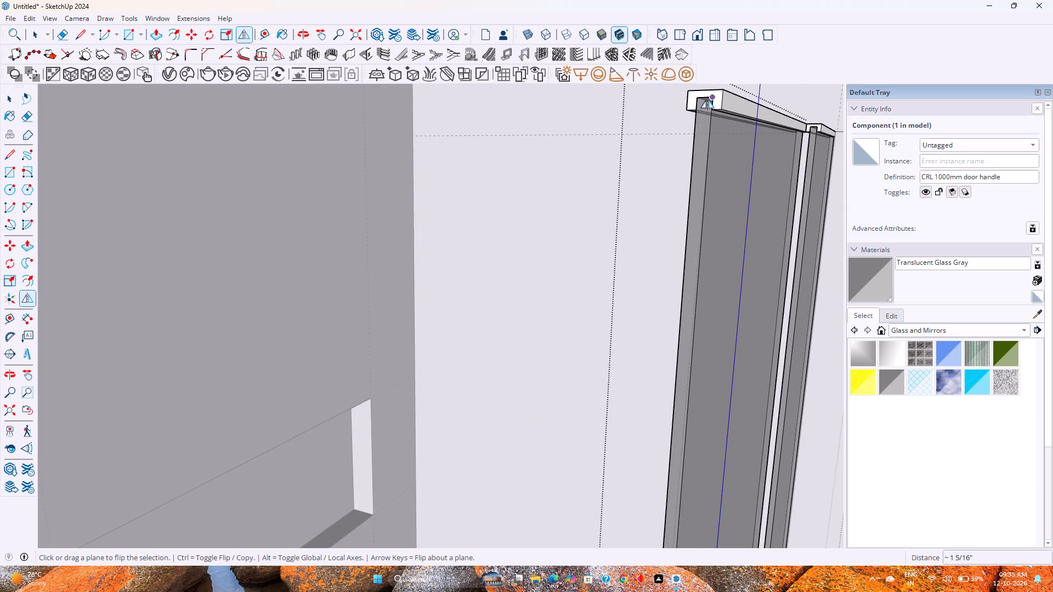
left_click_drag(707, 99, 705, 97)
scroll(681, 156, "down", 12)
key("space")
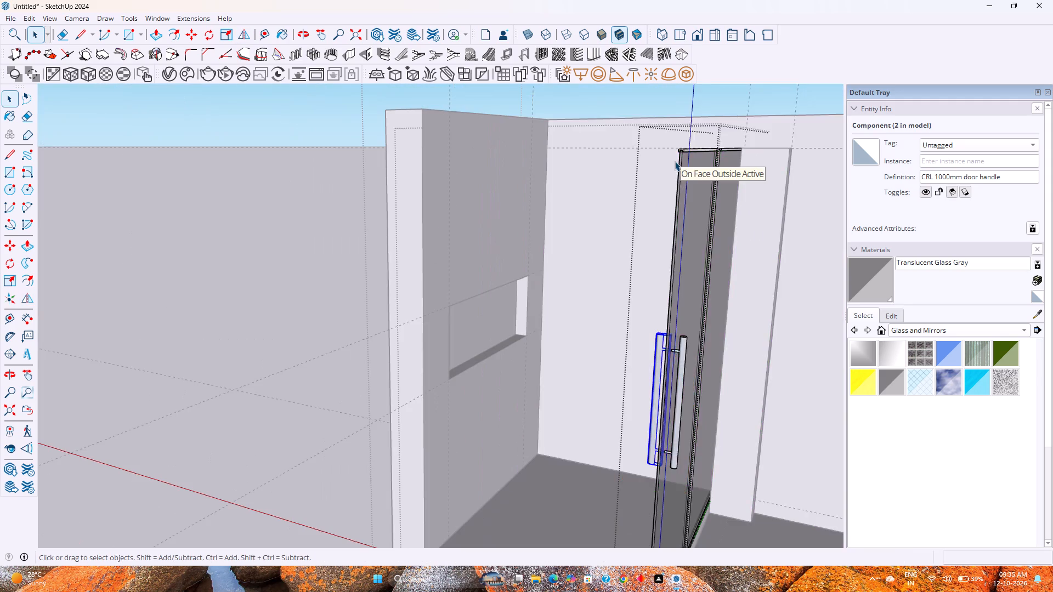
scroll(675, 161, "down", 4)
key("Escape")
Examine the paired handles on both faces of the glass panel from several sides, checking the nested shower group and the handle component.
scroll(672, 300, "up", 3)
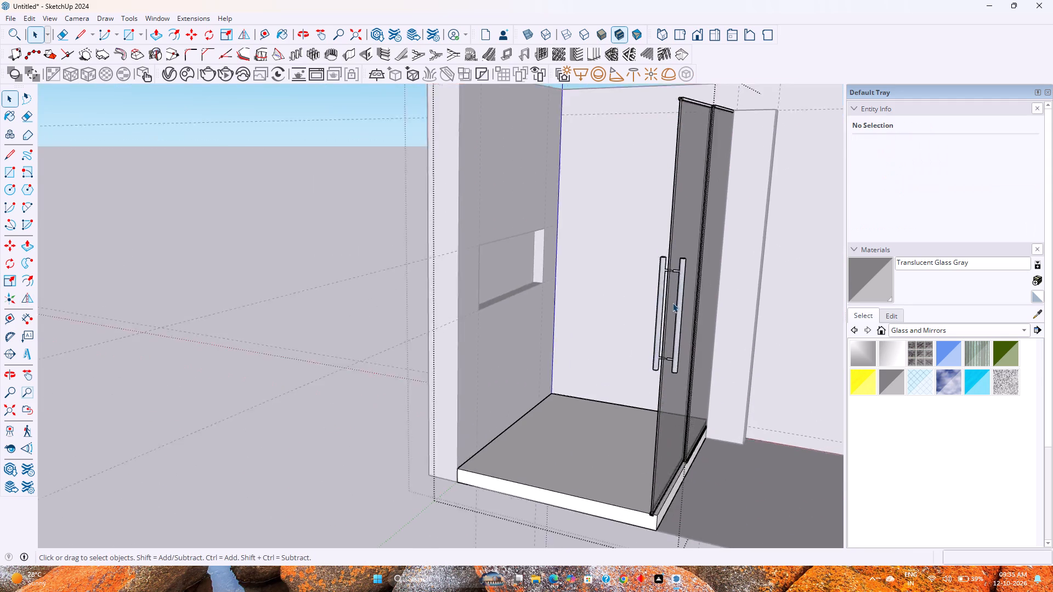
scroll(672, 303, "up", 7)
middle_click_drag(682, 301, 477, 343)
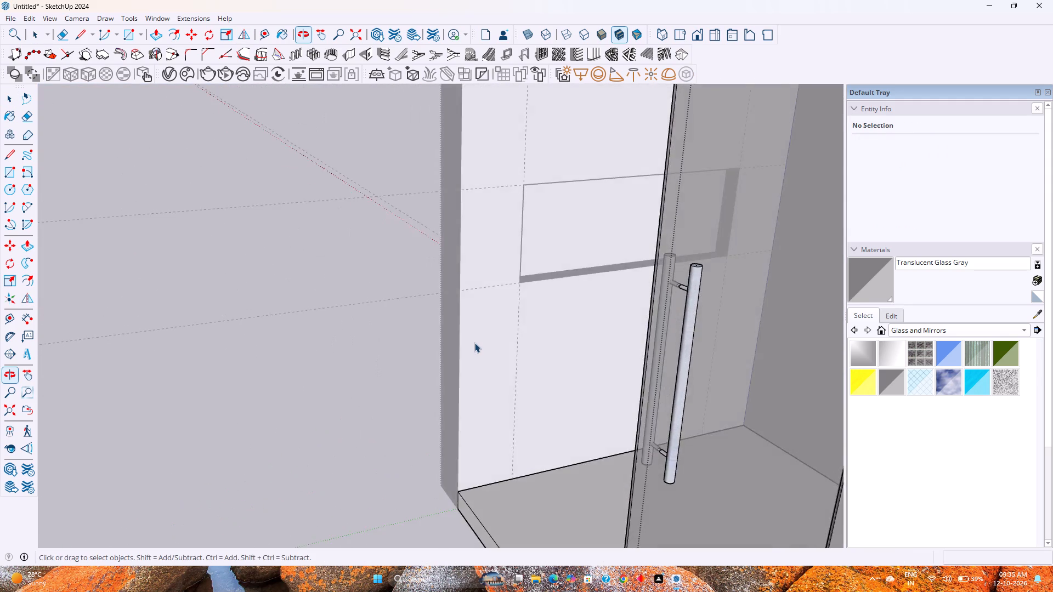
scroll(474, 343, "down", 6)
key("Escape")
scroll(474, 343, "down", 1)
scroll(544, 351, "down", 3)
middle_click_drag(545, 351, 561, 345)
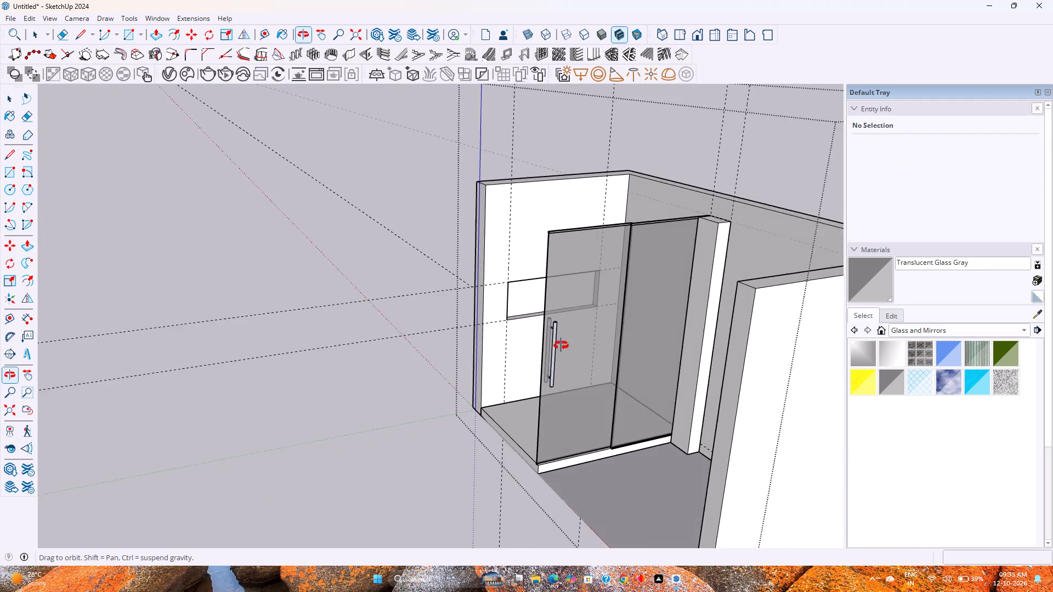
middle_click_drag(561, 345, 630, 335)
left_click(623, 325)
middle_click_drag(588, 333, 667, 343)
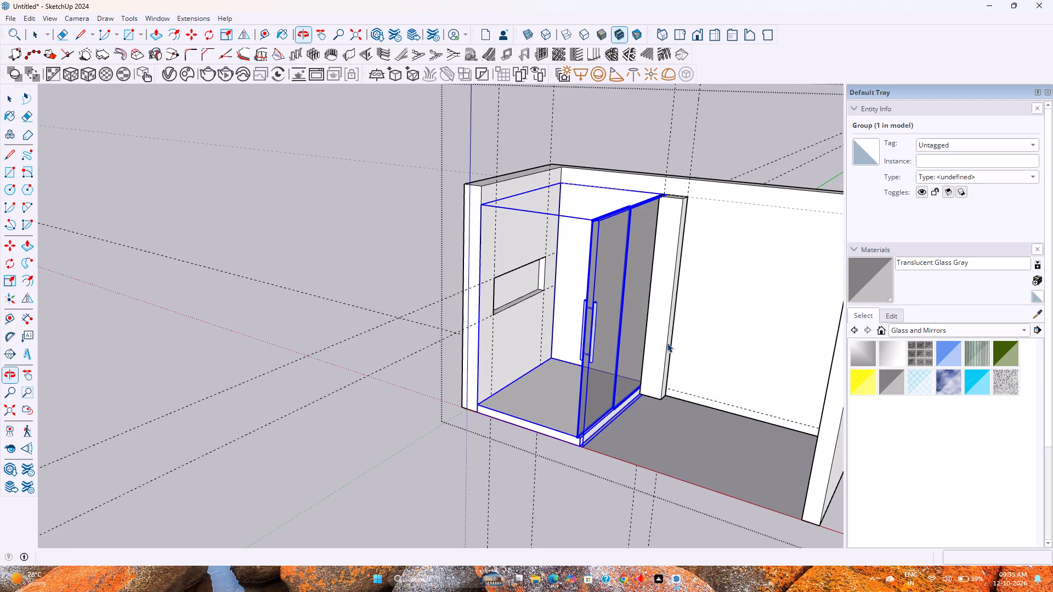
double_click(616, 331)
left_click(616, 331)
middle_click_drag(617, 331, 619, 331)
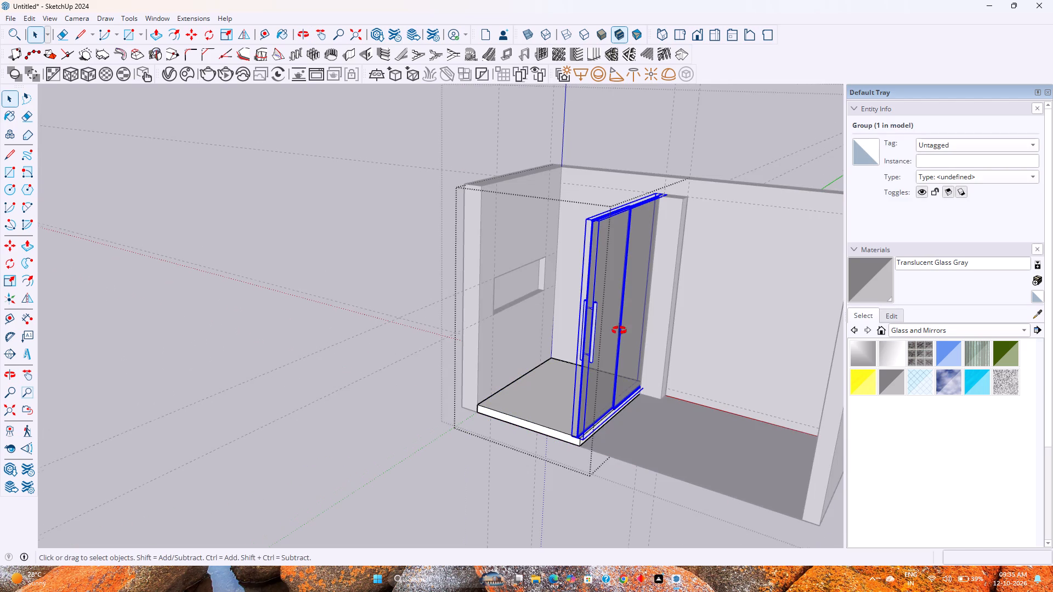
middle_click_drag(619, 331, 376, 421)
middle_click_drag(395, 375, 490, 352)
scroll(484, 392, "up", 12)
double_click(454, 386)
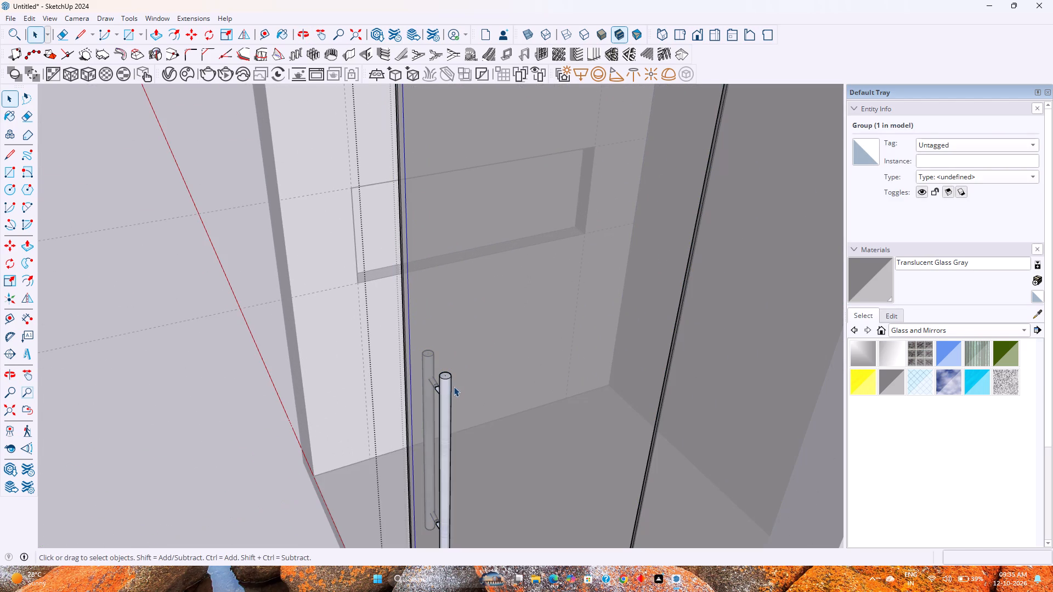
left_click(448, 391)
key("Escape")
key("Escape")
key("Escape")
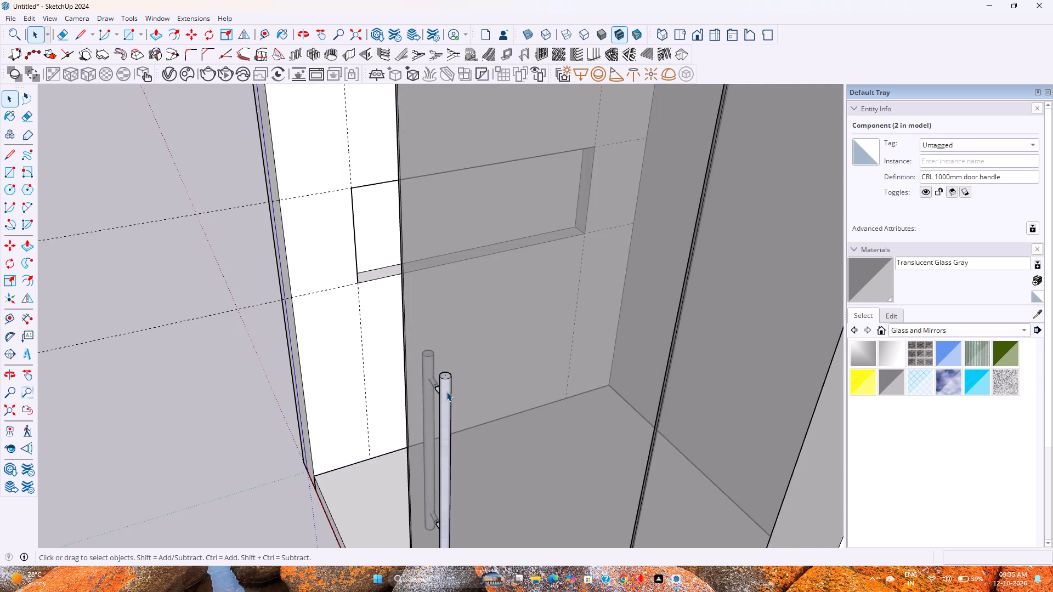
Delete all construction guides from the room model.
scroll(446, 391, "down", 14)
middle_click_drag(422, 379, 537, 385)
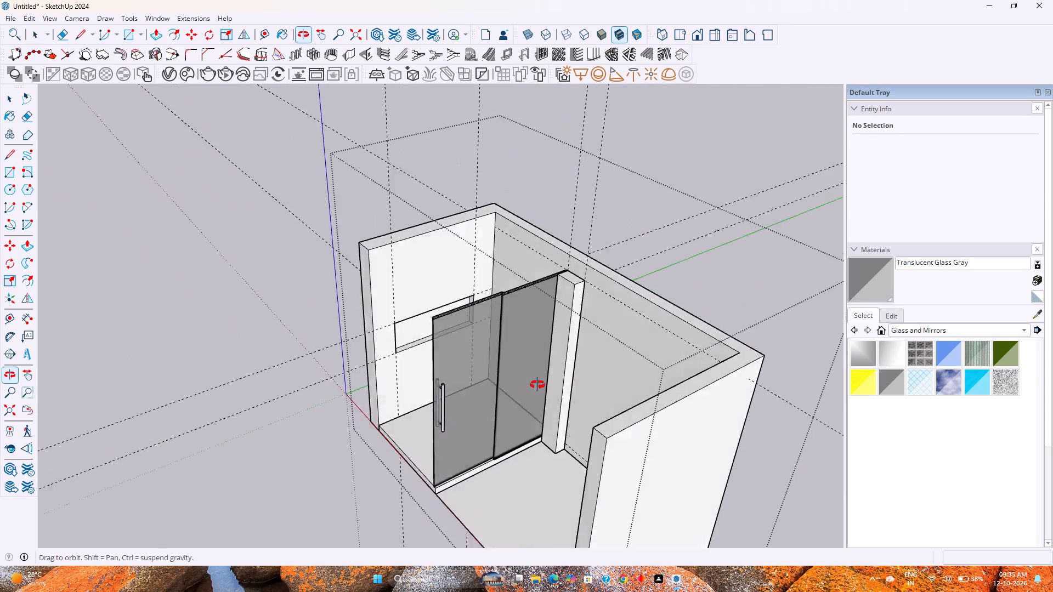
middle_click_drag(537, 385, 653, 354)
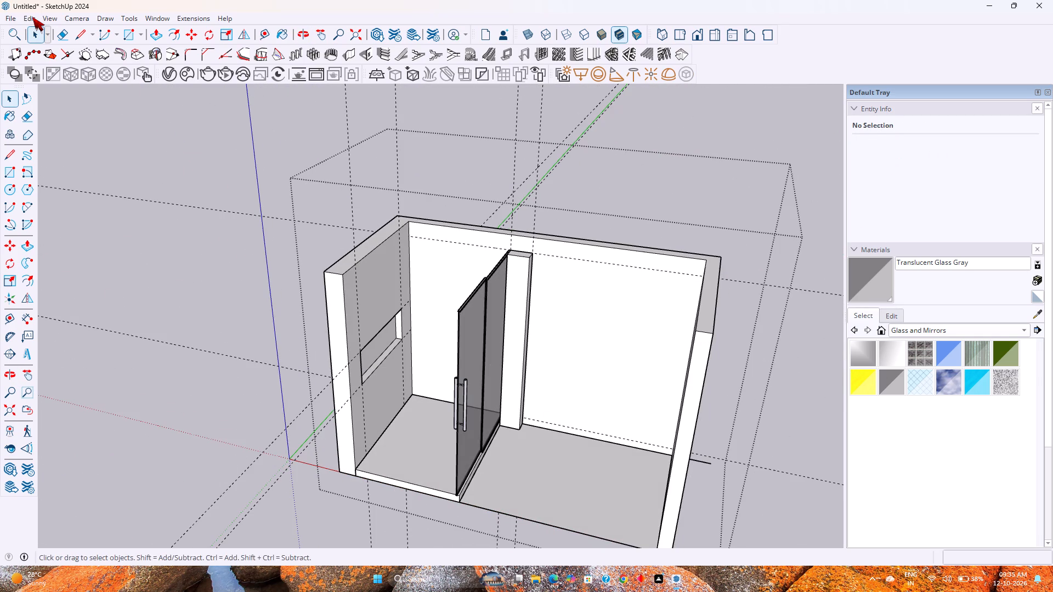
left_click(32, 17)
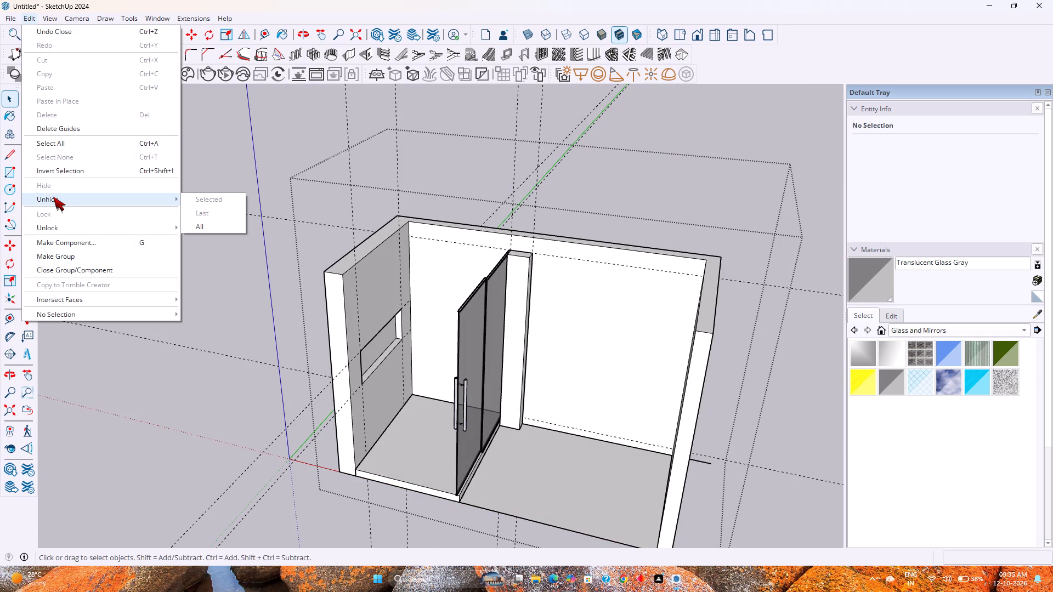
left_click(64, 124)
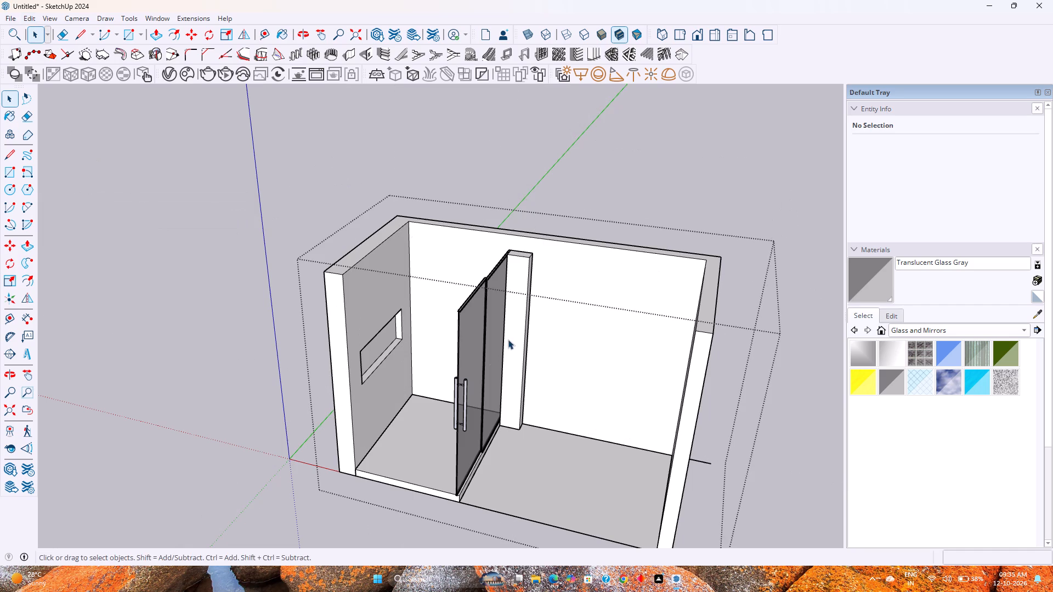
Examine the whole room from several sides, including the glass panels, paired handles, niche, platform and pillar.
middle_click_drag(511, 340, 483, 267)
middle_click_drag(505, 428, 477, 422, "shift")
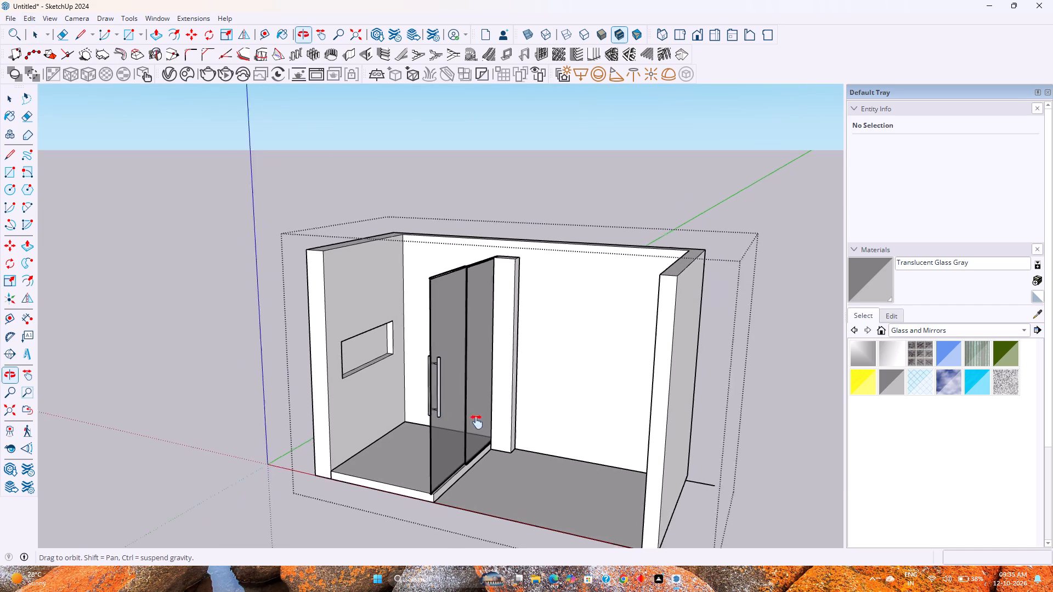
middle_click_drag(477, 422, 393, 403, "shift")
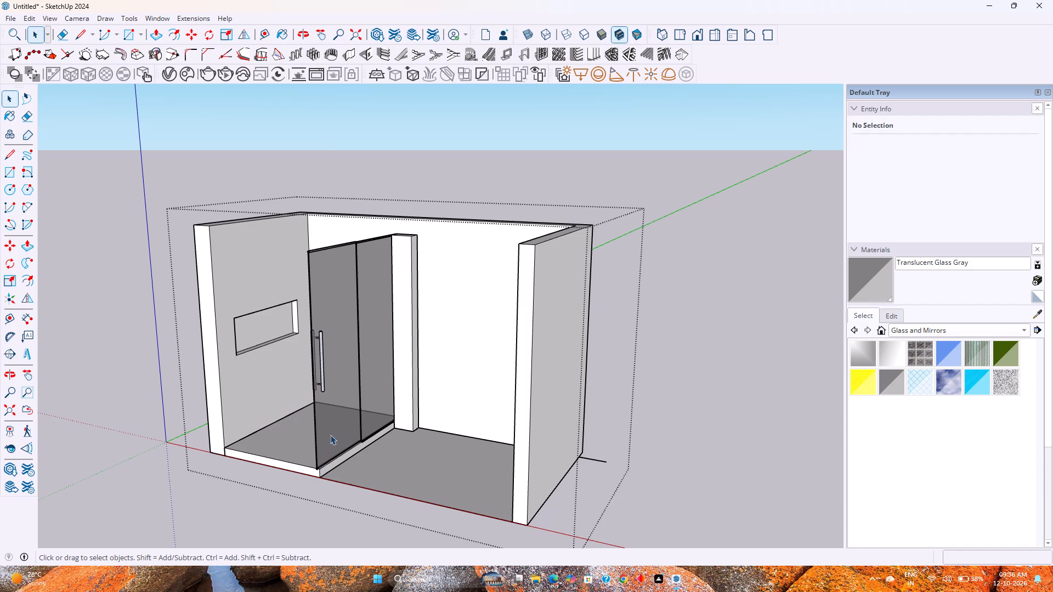
scroll(486, 299, "up", 8)
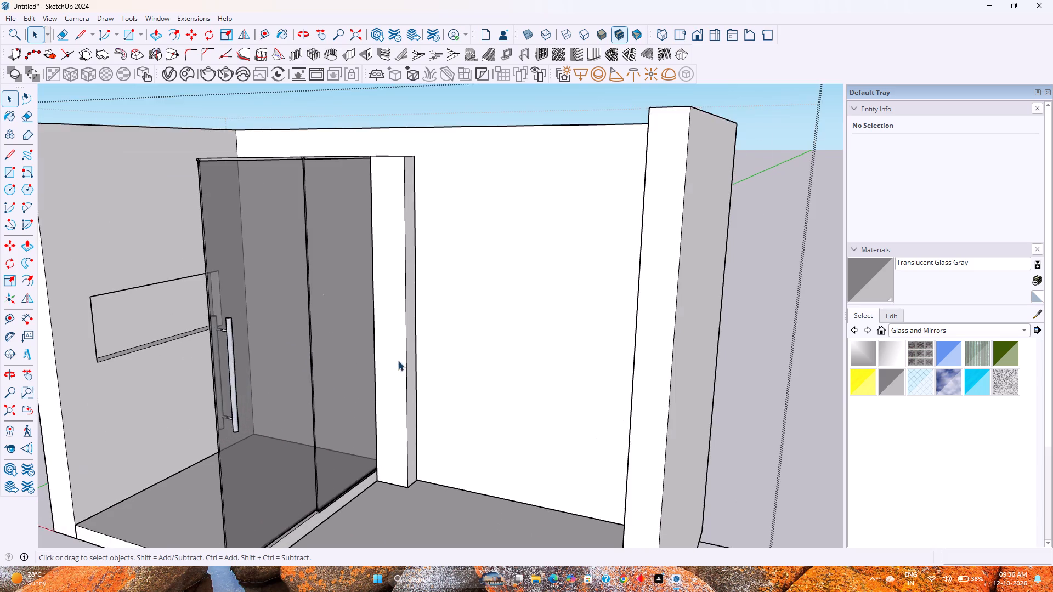
middle_click_drag(398, 361, 405, 429)
scroll(395, 416, "down", 3)
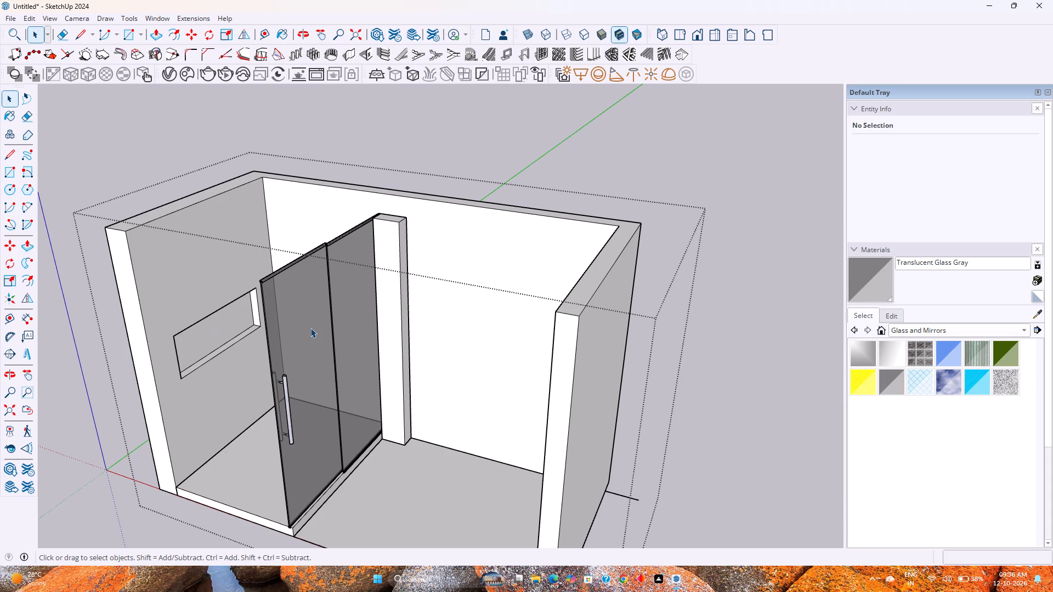
scroll(160, 297, "up", 2)
scroll(193, 324, "down", 2)
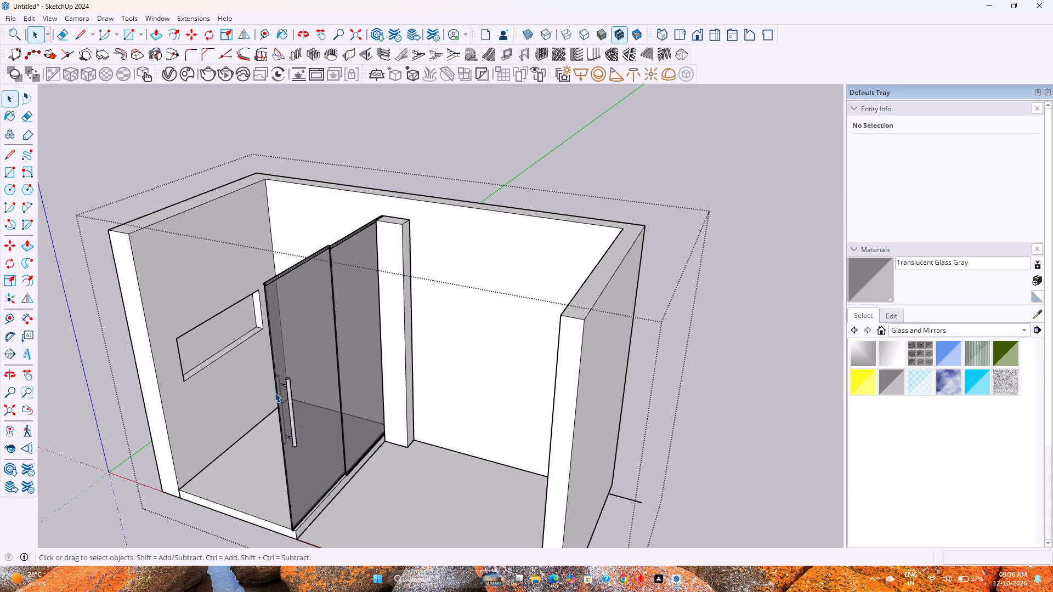
scroll(246, 456, "up", 4)
middle_click_drag(219, 454, 310, 441)
scroll(312, 432, "down", 3)
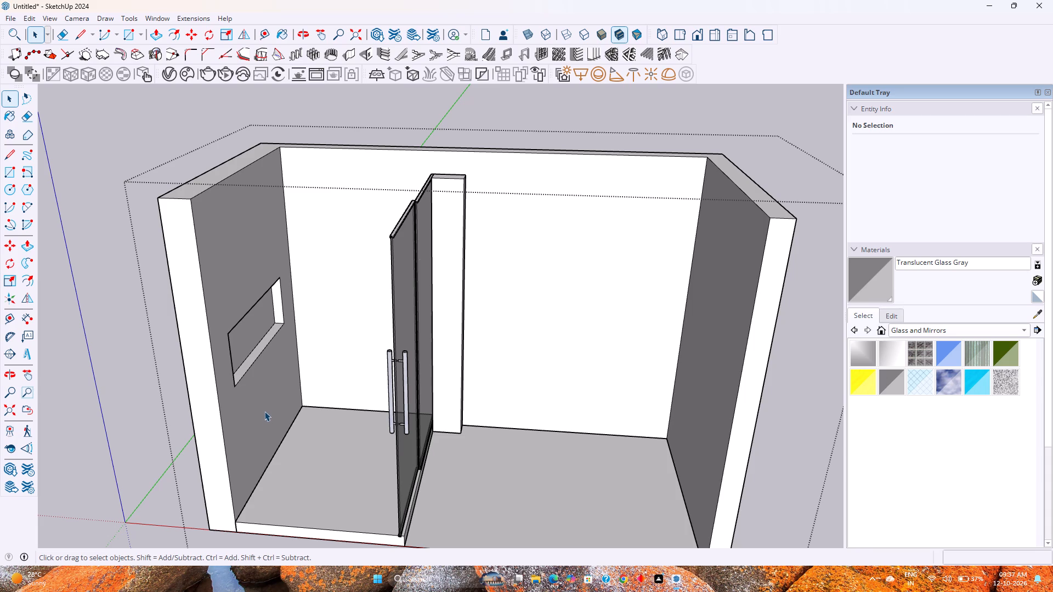
Push the inner face of the niche wall 0.25" into the wall.
double_click(264, 411)
scroll(264, 411, "up", 3)
left_click(264, 411)
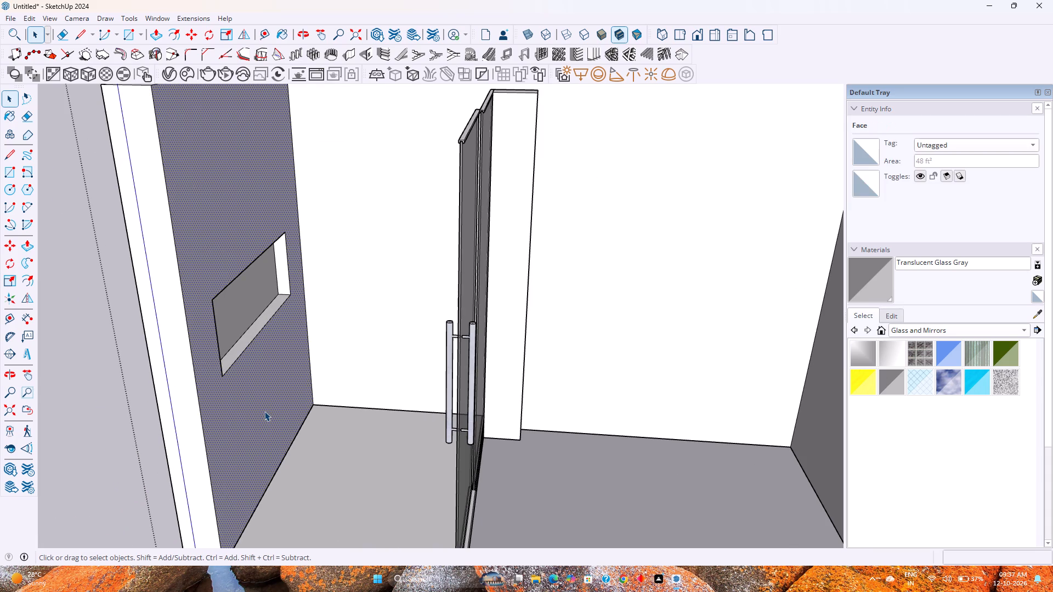
key("p")
left_click(264, 411)
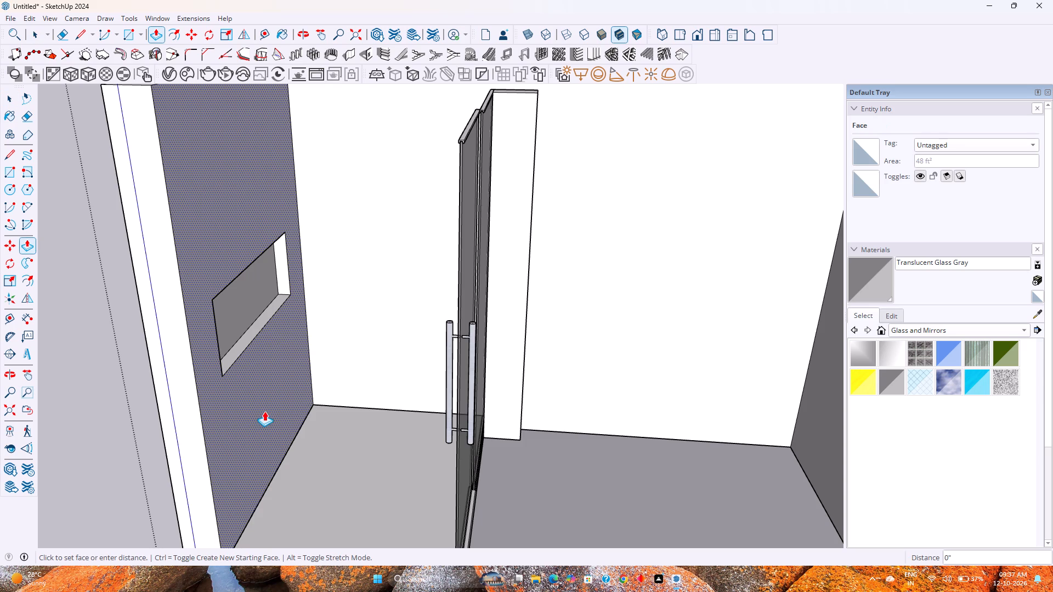
type("0.25")
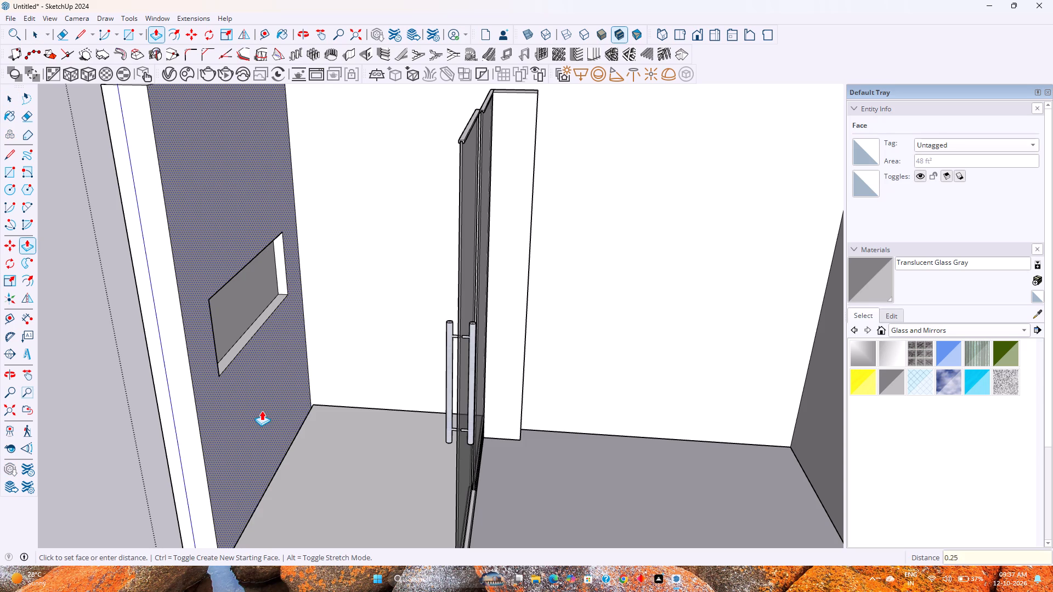
key("Return")
key("space")
scroll(260, 414, "down", 2)
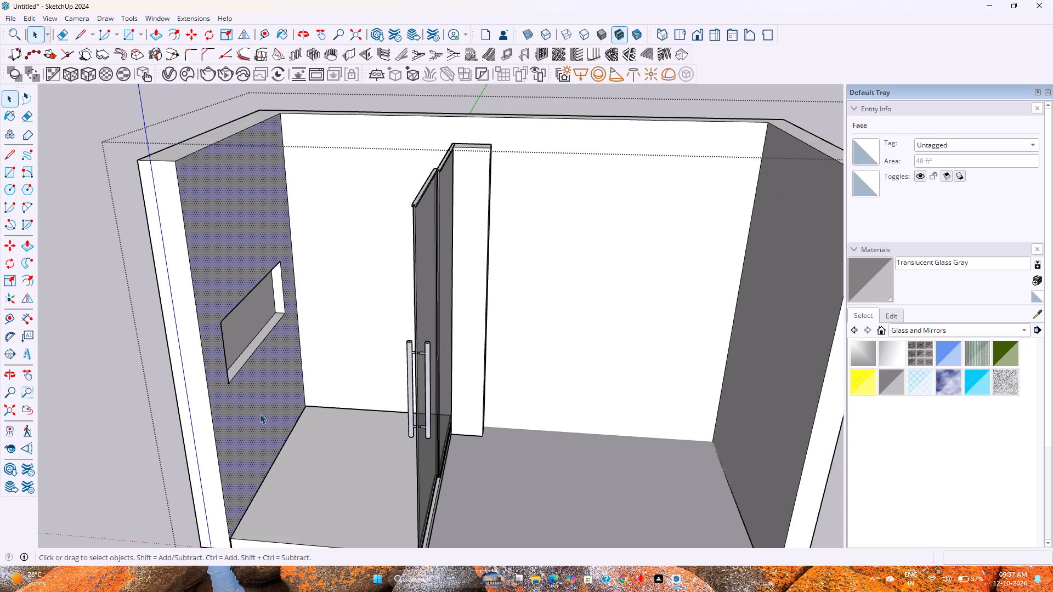
Place a vertical guide on the niche wall 1'5" in from the wall's open front edge.
middle_click_drag(254, 457, 288, 396, "shift")
scroll(255, 488, "up", 5)
middle_click_drag(286, 451, 289, 451)
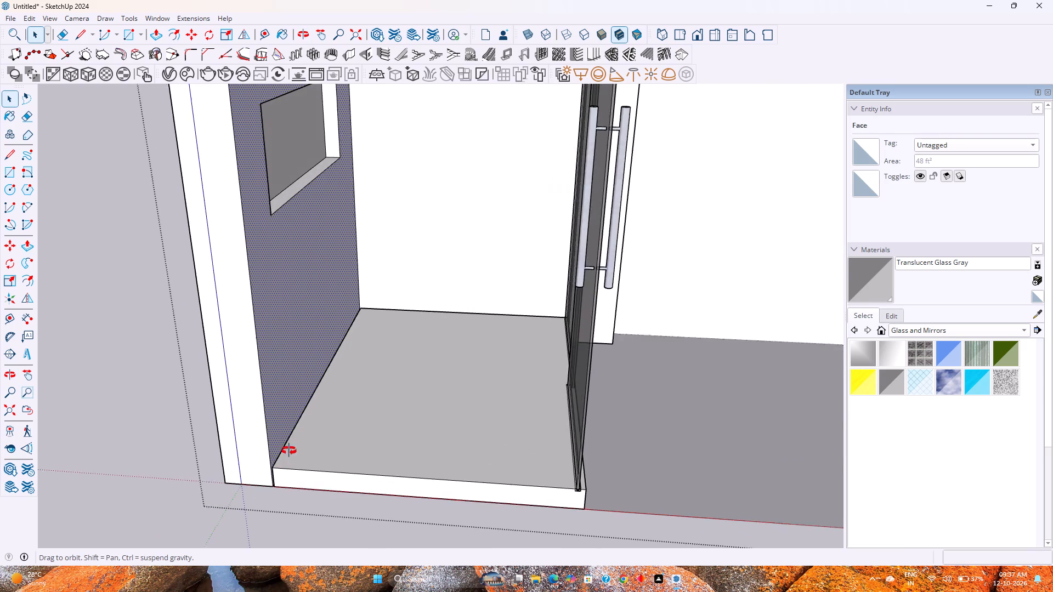
middle_click_drag(289, 451, 152, 491)
scroll(225, 465, "down", 1)
middle_click_drag(241, 459, 268, 566, "shift")
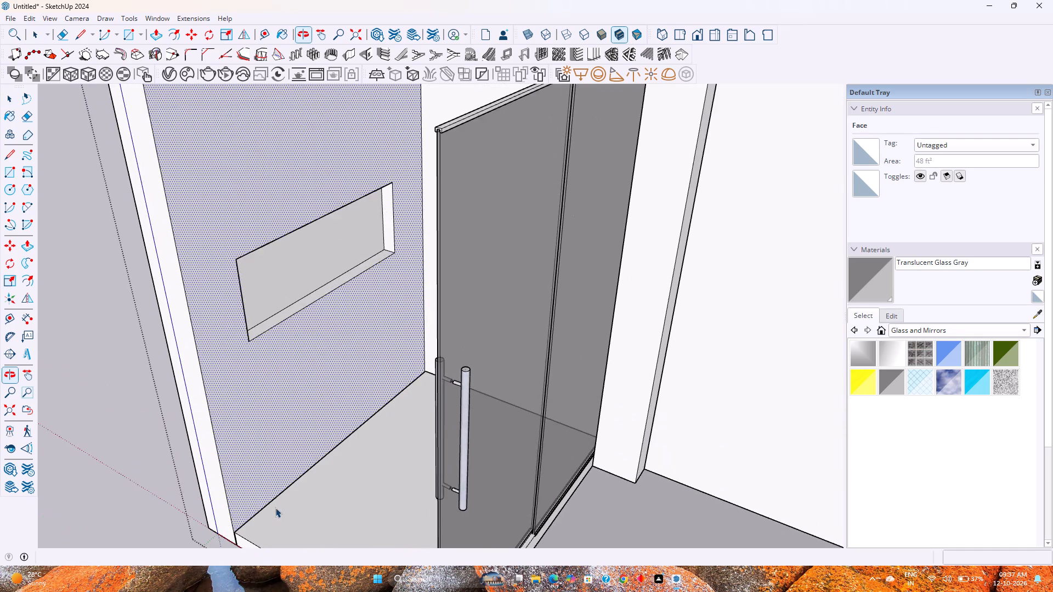
scroll(275, 504, "down", 3)
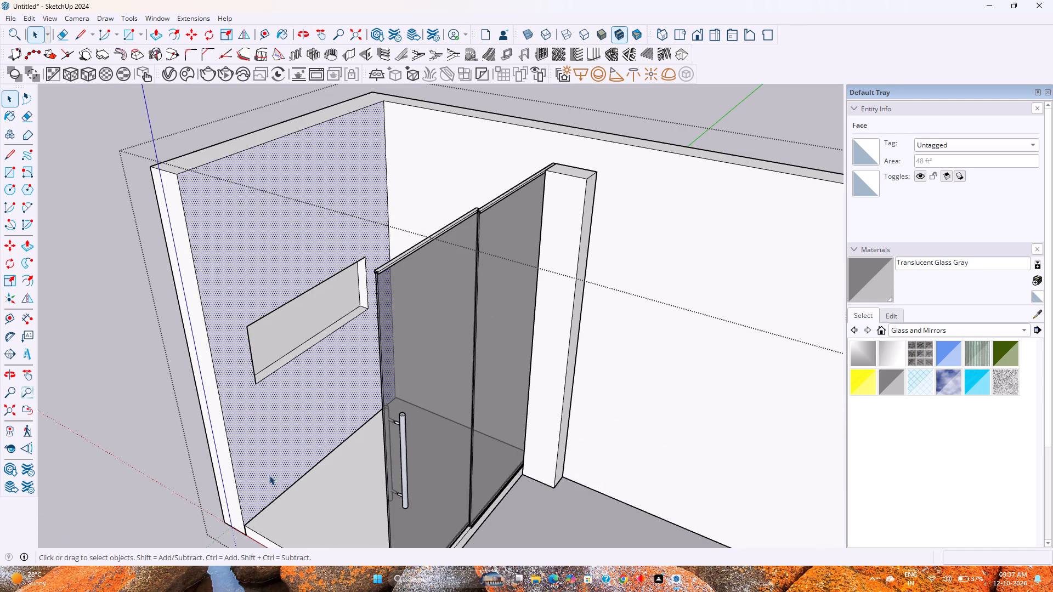
left_click(262, 31)
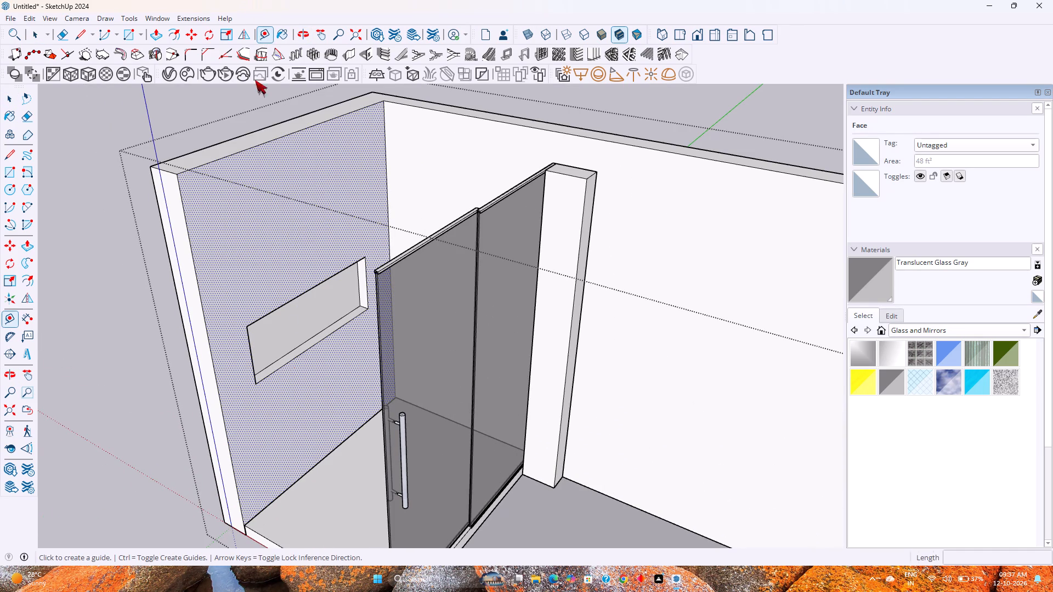
left_click(231, 448)
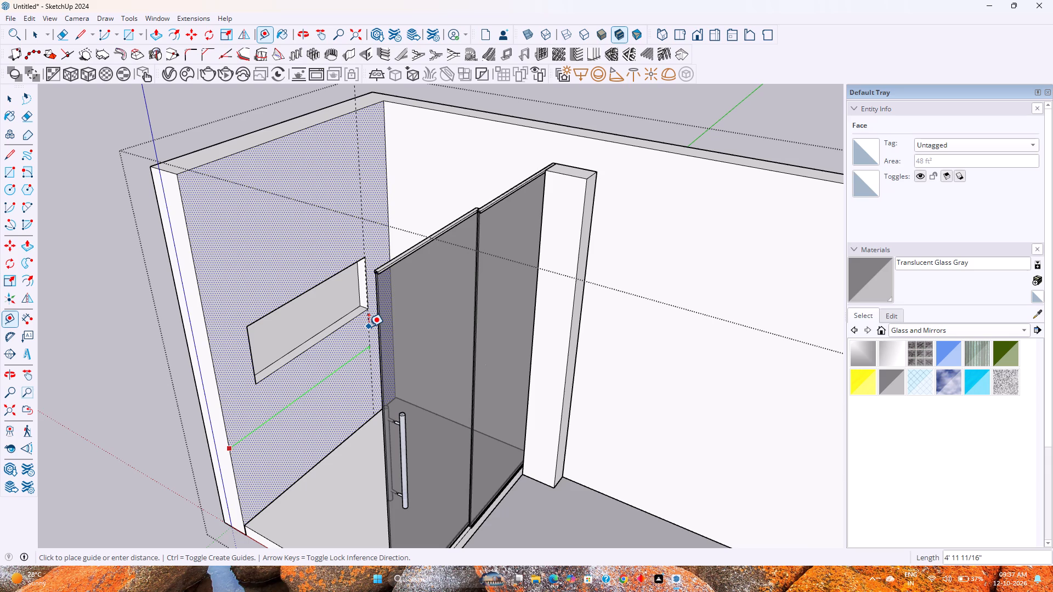
type("1.5")
key("Return")
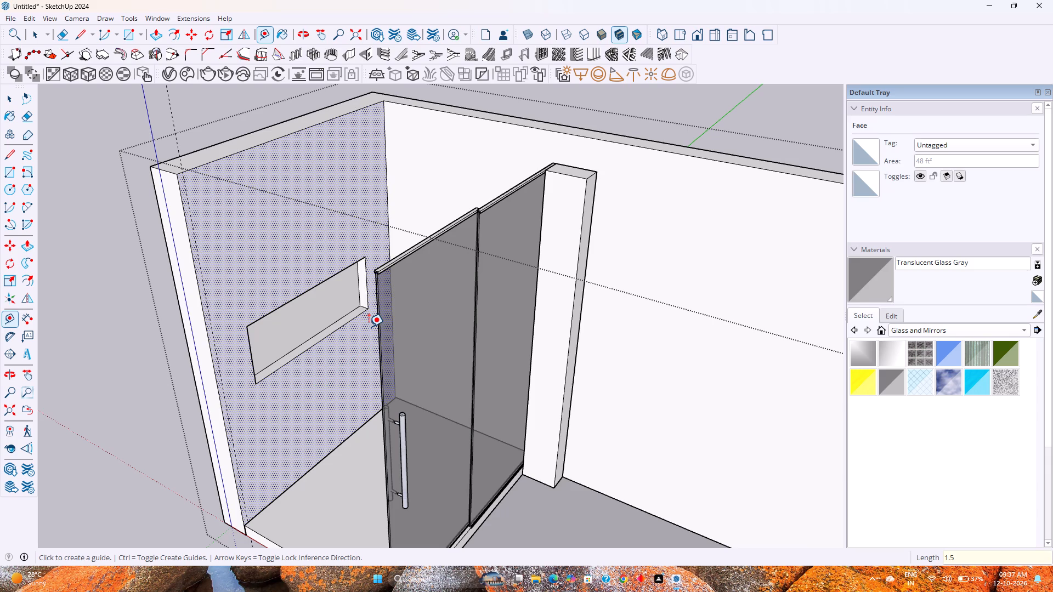
key("1")
type("'5\"")
key("Return")
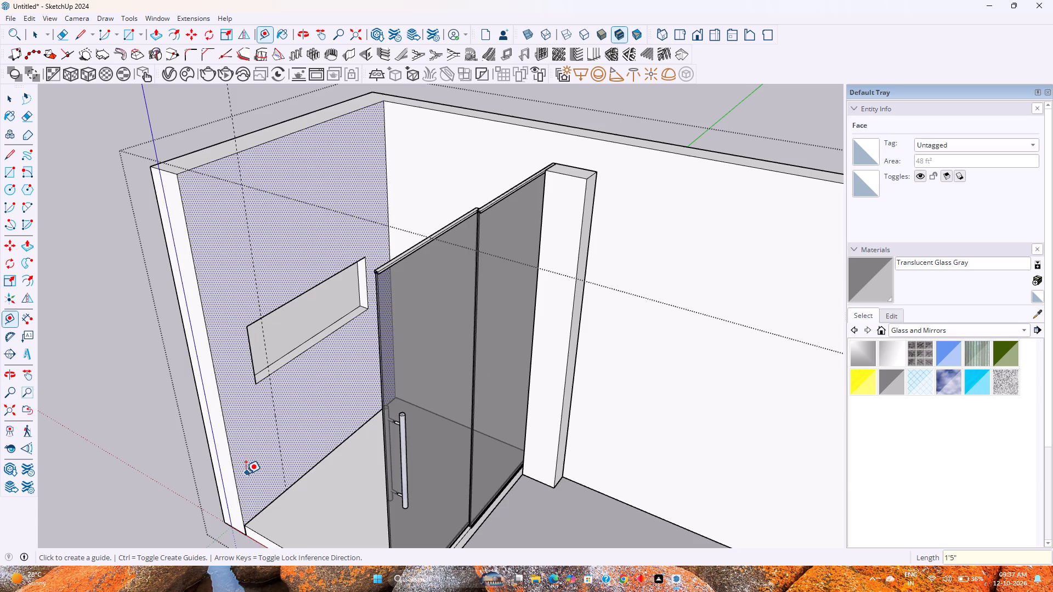
Measure the pillar's height from its top corner to the floor.
scroll(248, 471, "down", 4)
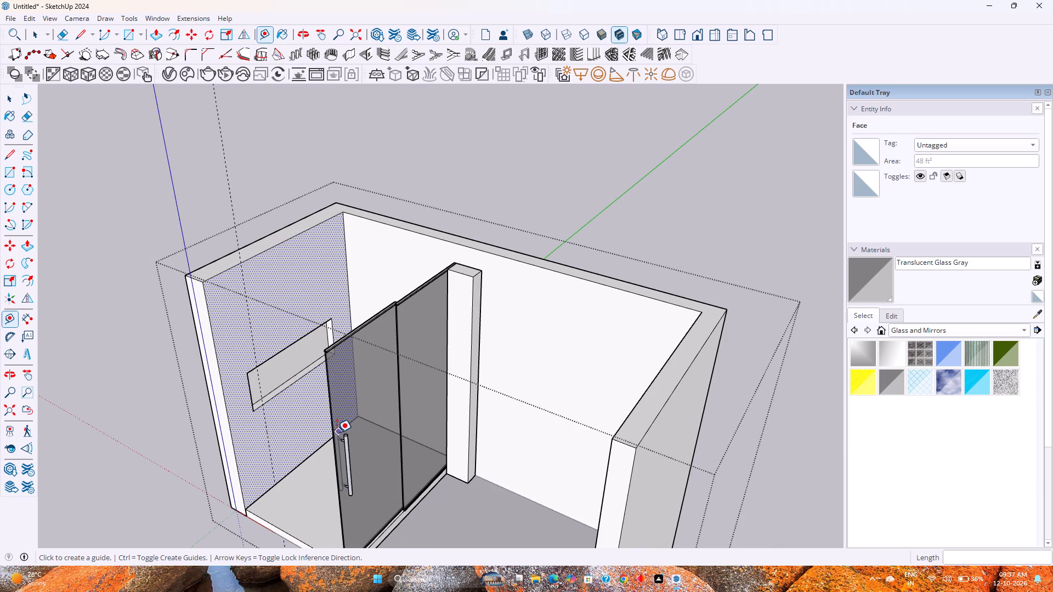
key("space")
middle_click_drag(390, 457, 433, 365)
scroll(440, 363, "down", 1)
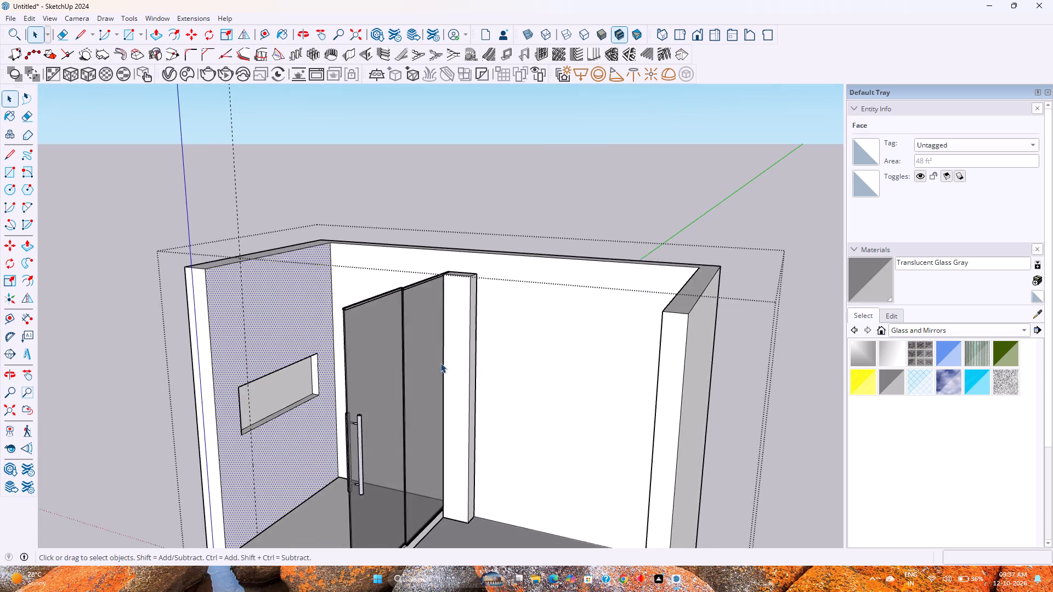
middle_click_drag(470, 422, 451, 354, "shift")
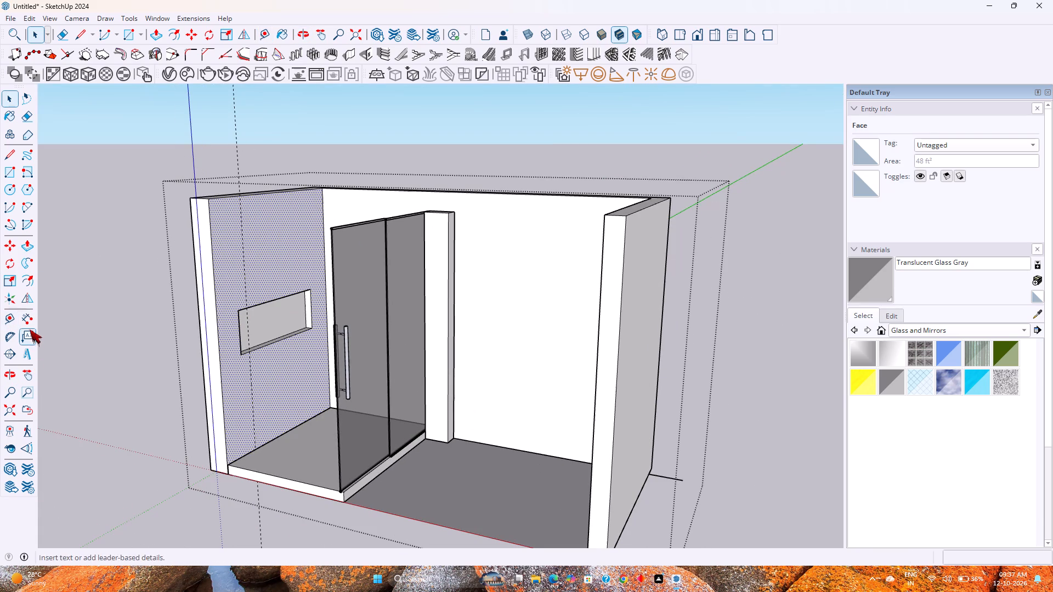
left_click(29, 325)
left_click(450, 216)
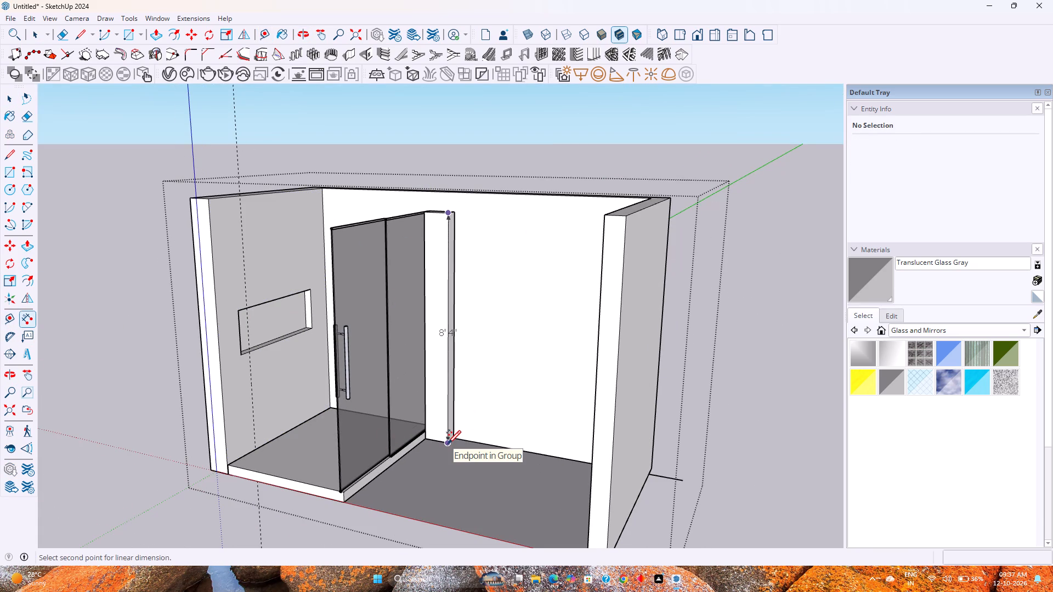
key("Escape")
key("space")
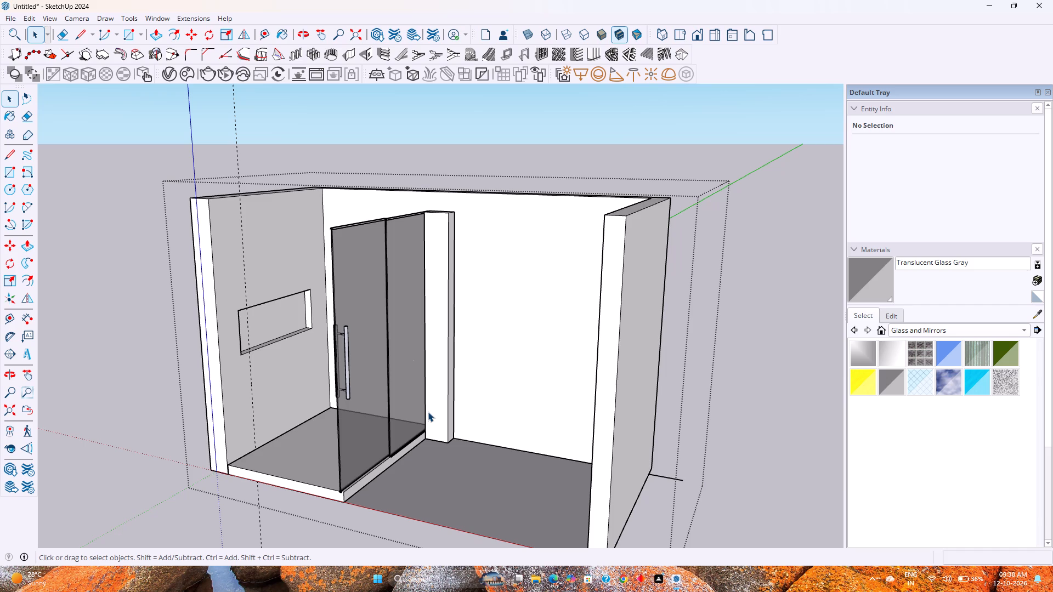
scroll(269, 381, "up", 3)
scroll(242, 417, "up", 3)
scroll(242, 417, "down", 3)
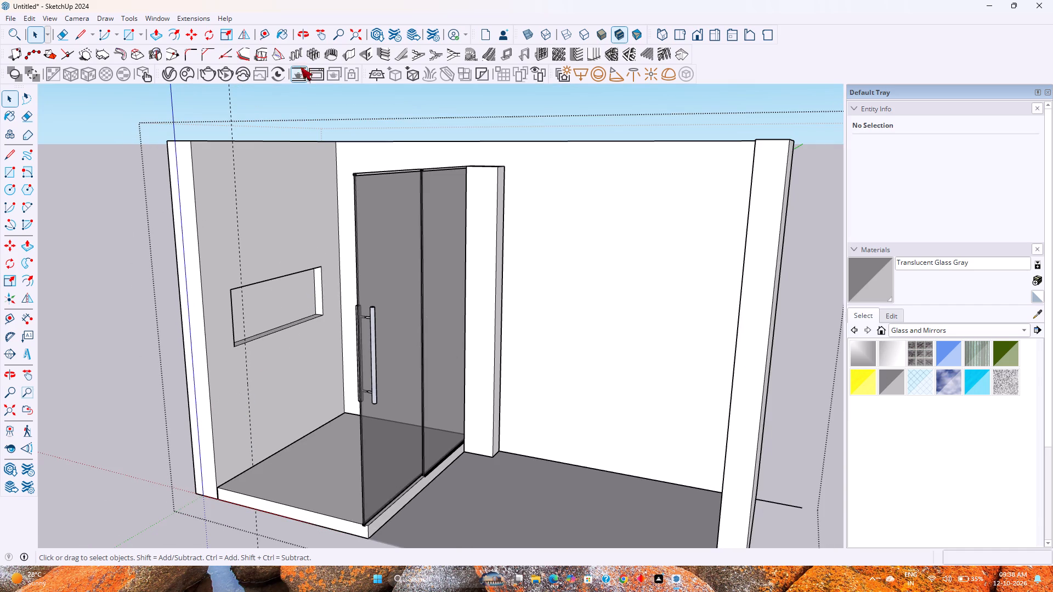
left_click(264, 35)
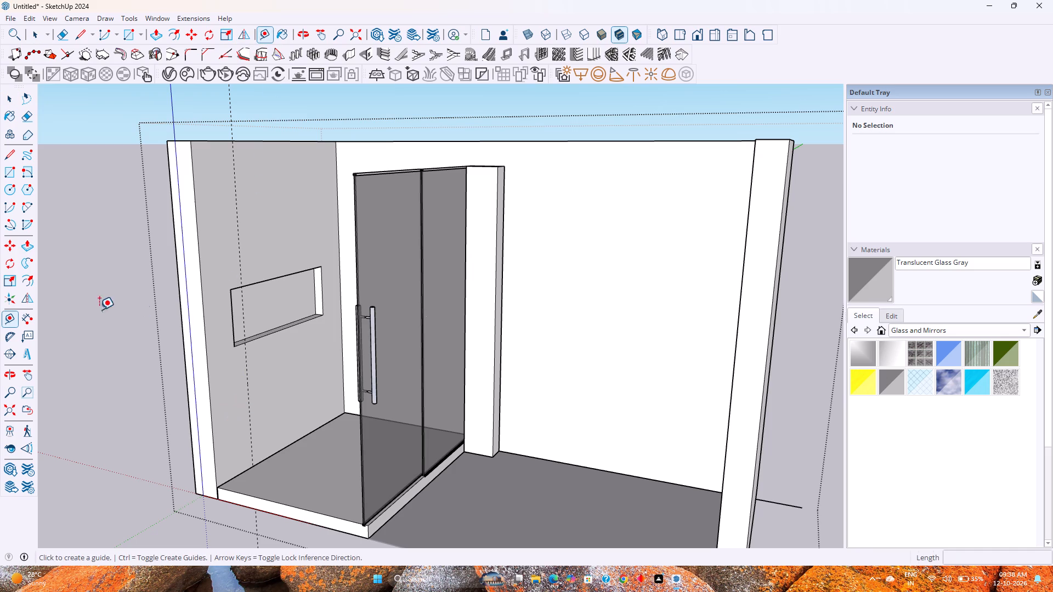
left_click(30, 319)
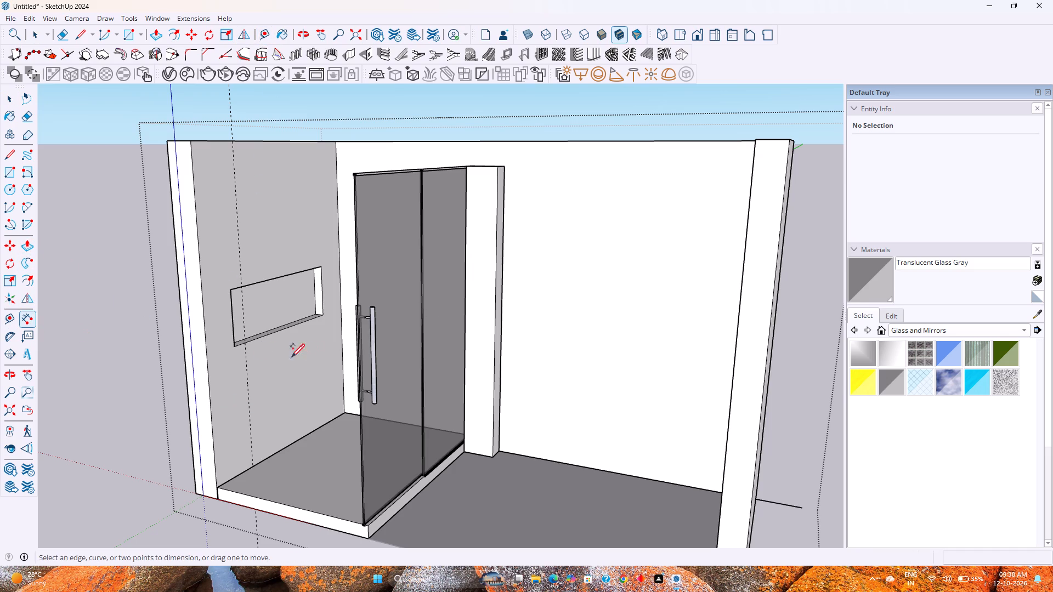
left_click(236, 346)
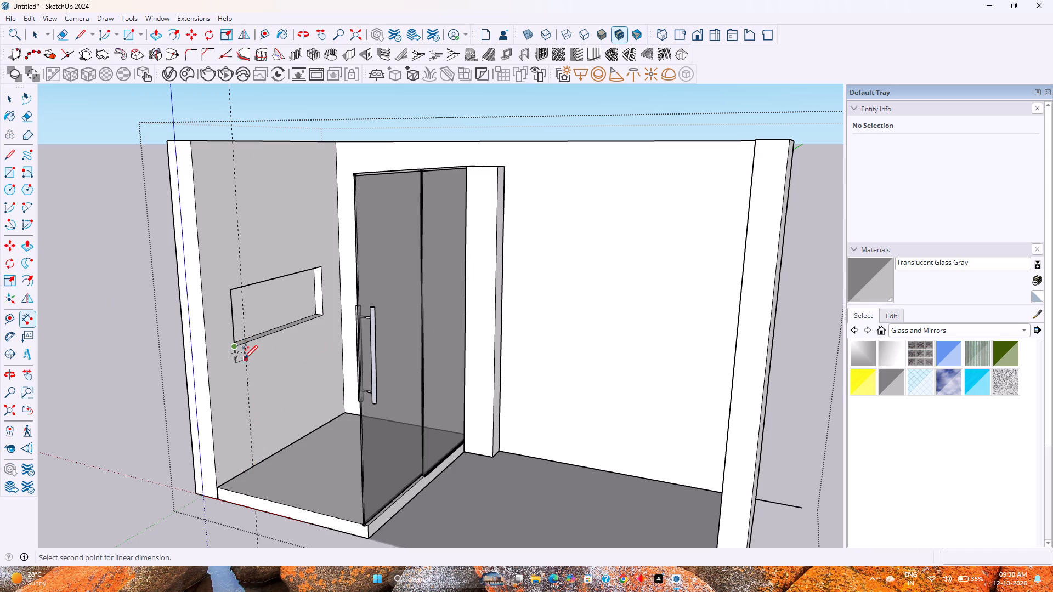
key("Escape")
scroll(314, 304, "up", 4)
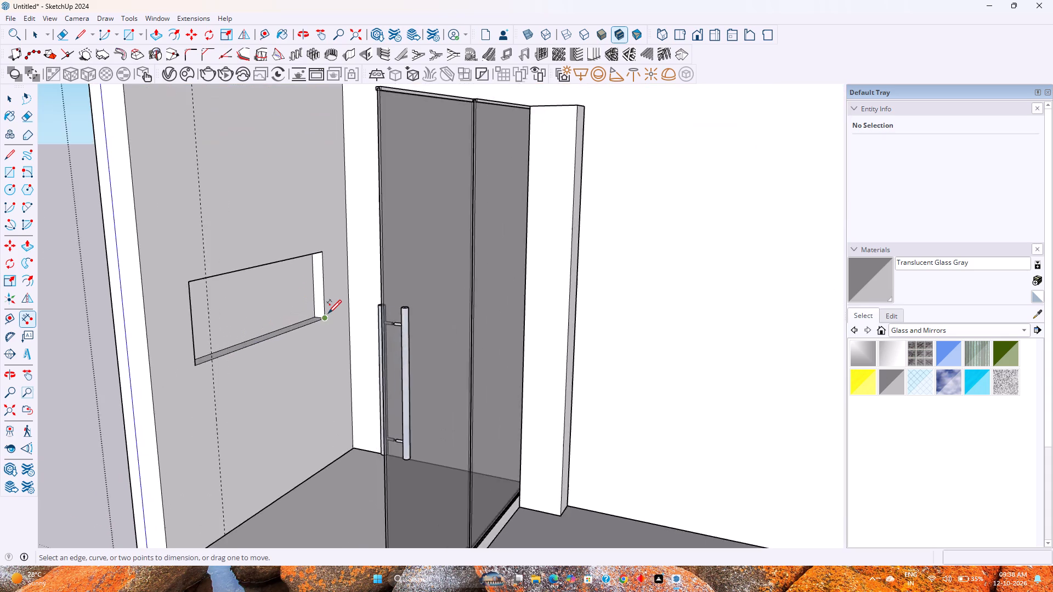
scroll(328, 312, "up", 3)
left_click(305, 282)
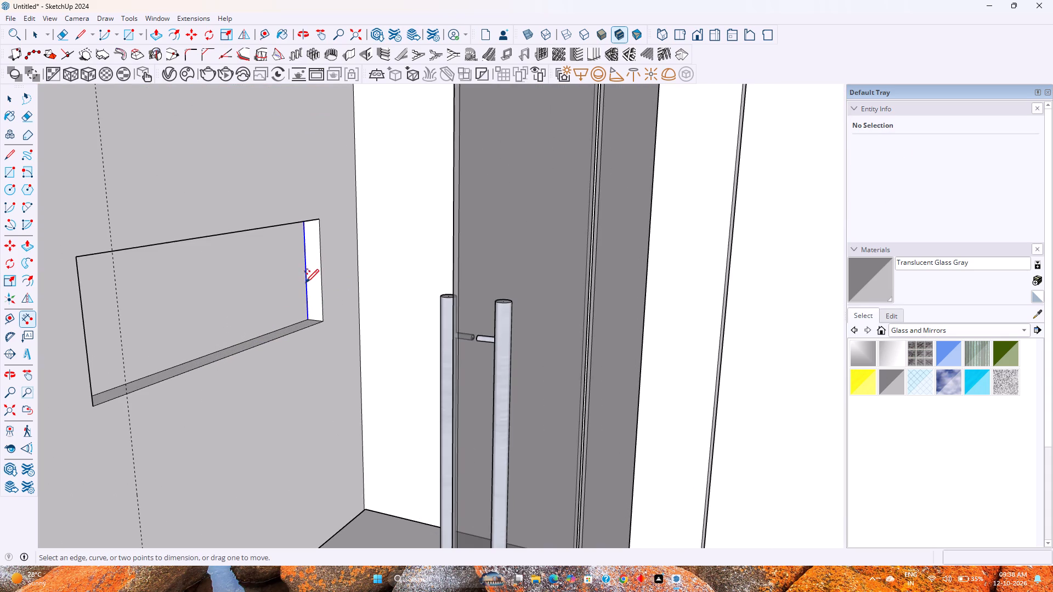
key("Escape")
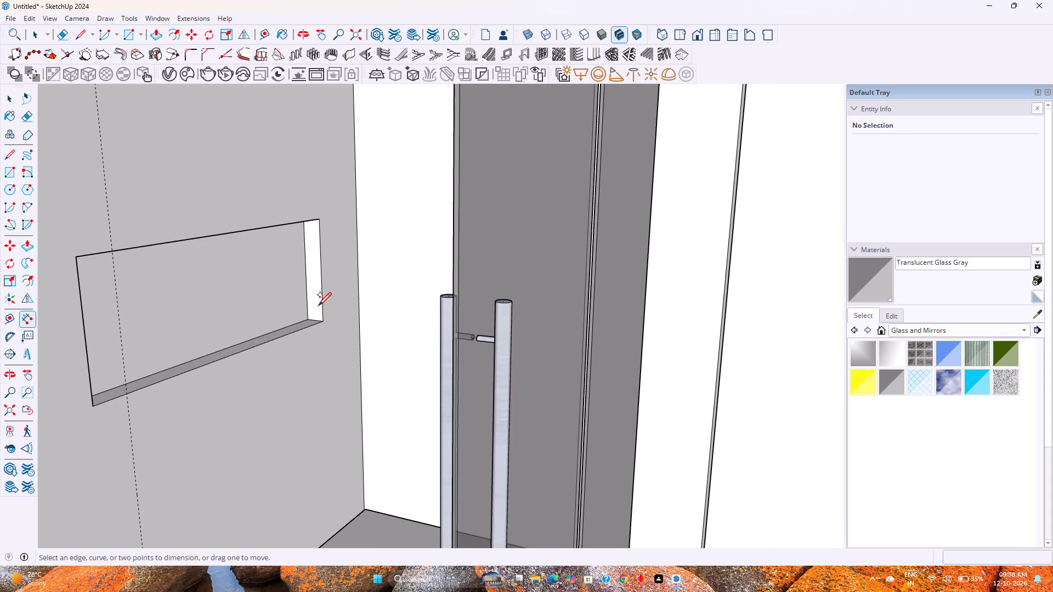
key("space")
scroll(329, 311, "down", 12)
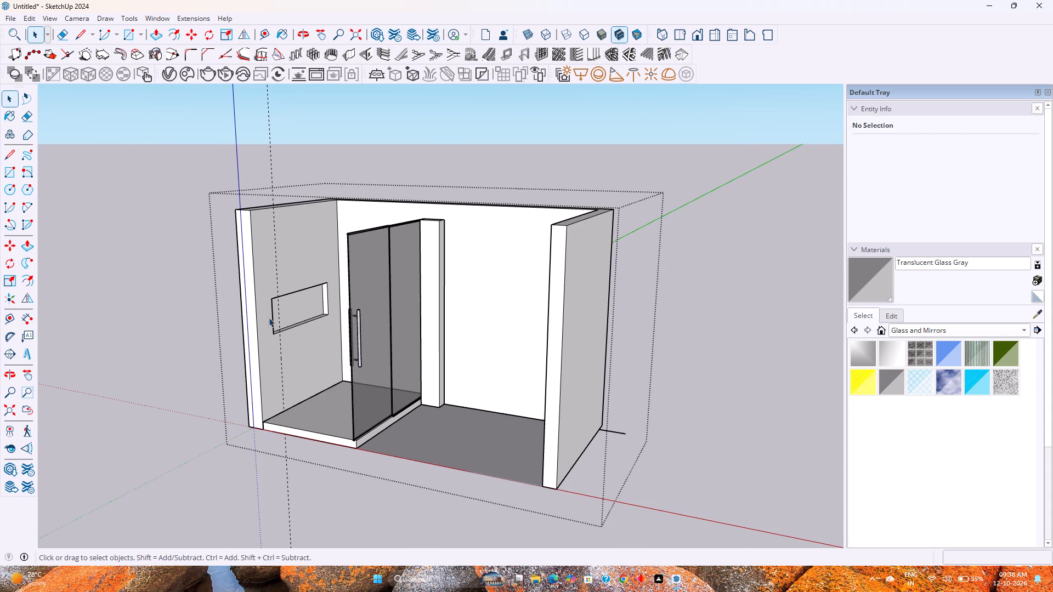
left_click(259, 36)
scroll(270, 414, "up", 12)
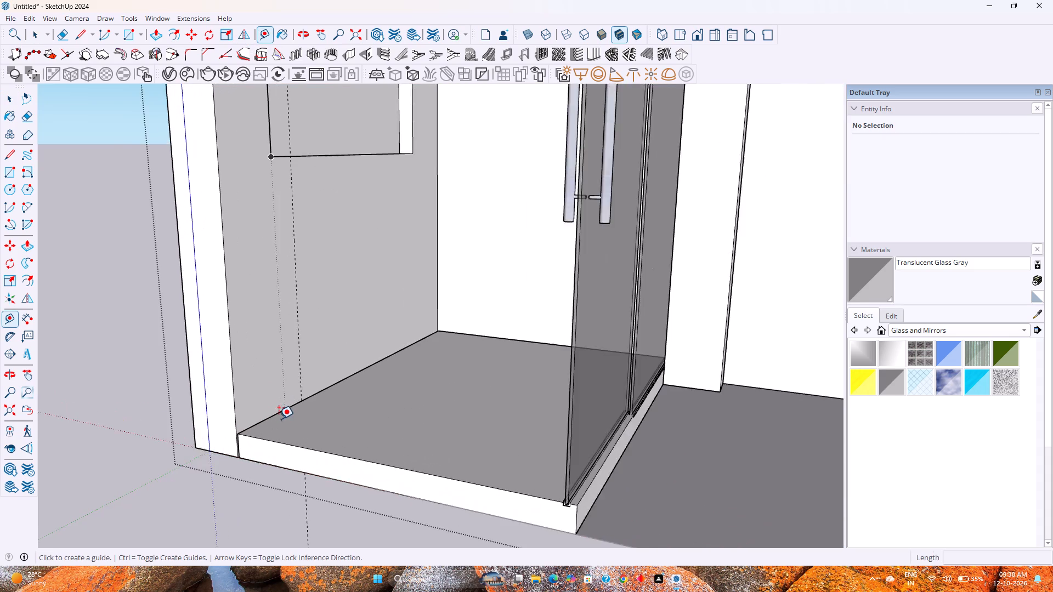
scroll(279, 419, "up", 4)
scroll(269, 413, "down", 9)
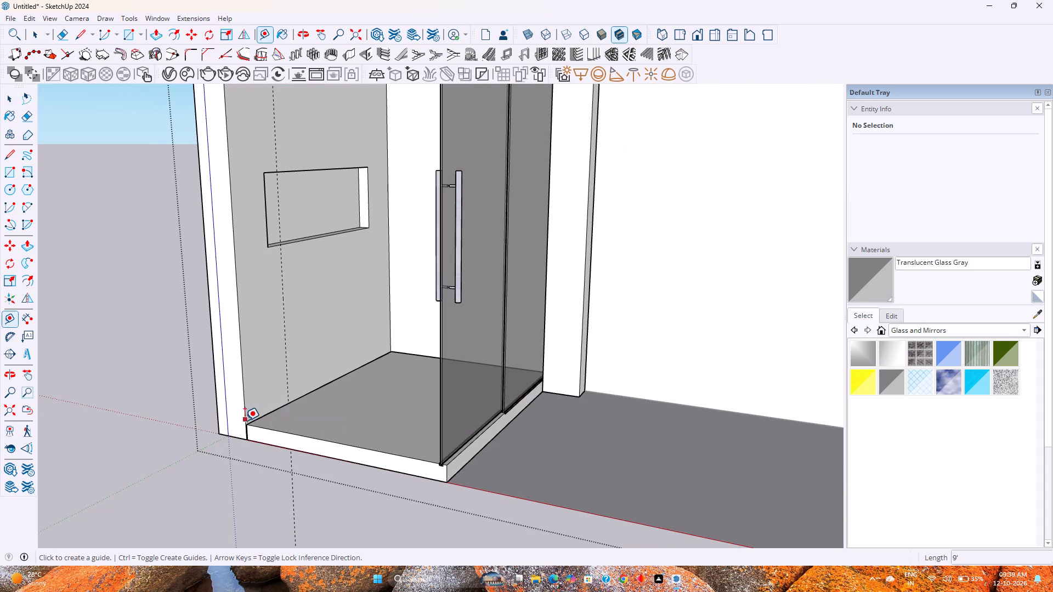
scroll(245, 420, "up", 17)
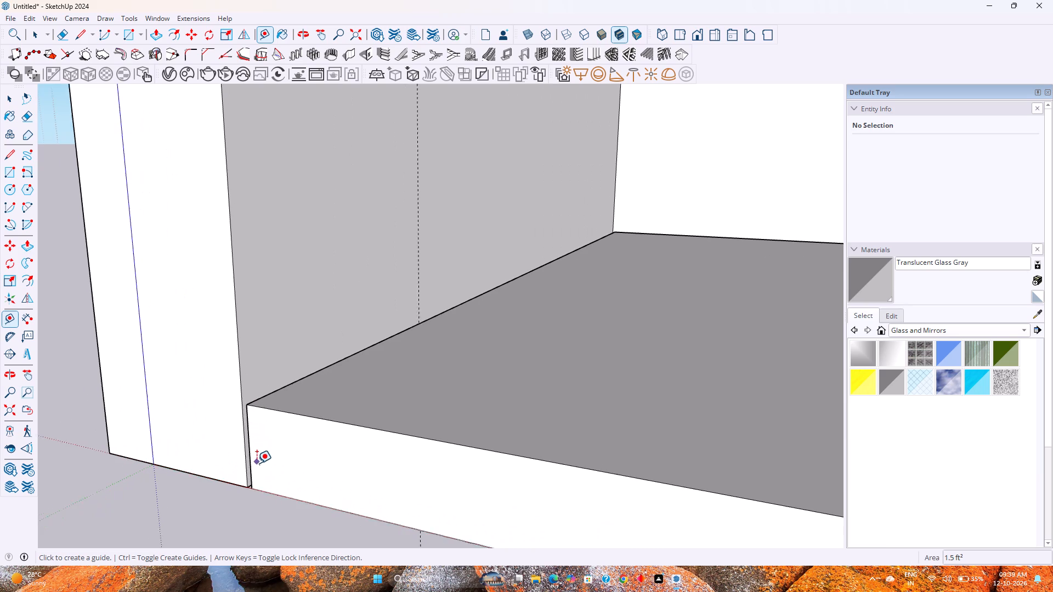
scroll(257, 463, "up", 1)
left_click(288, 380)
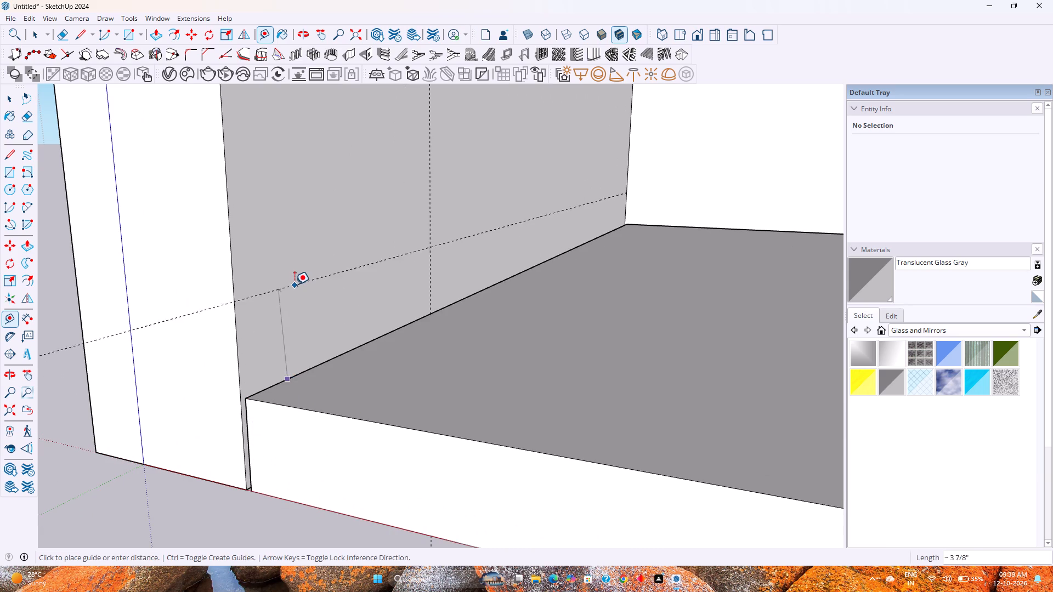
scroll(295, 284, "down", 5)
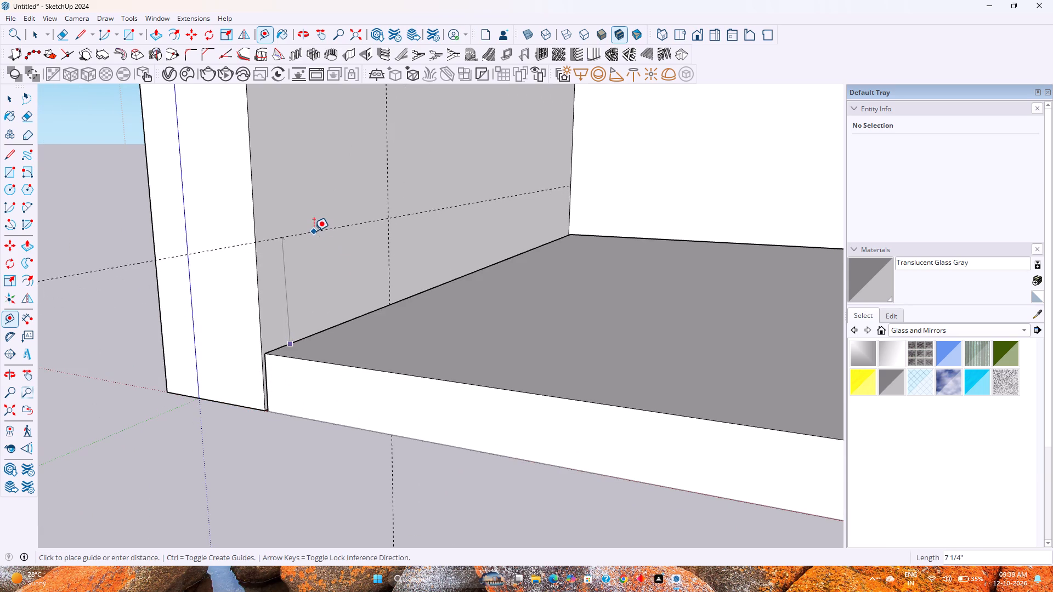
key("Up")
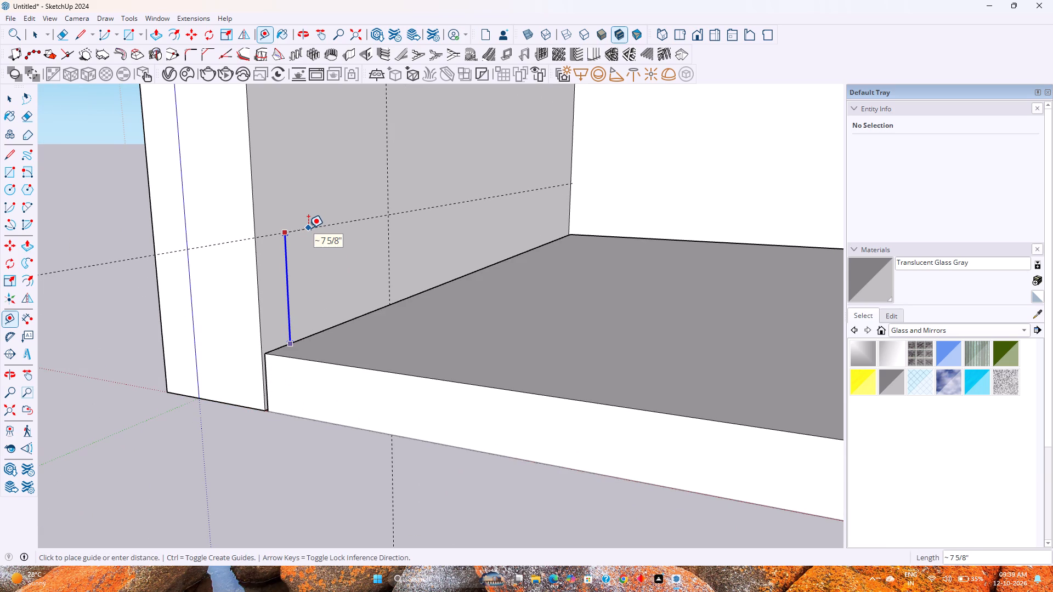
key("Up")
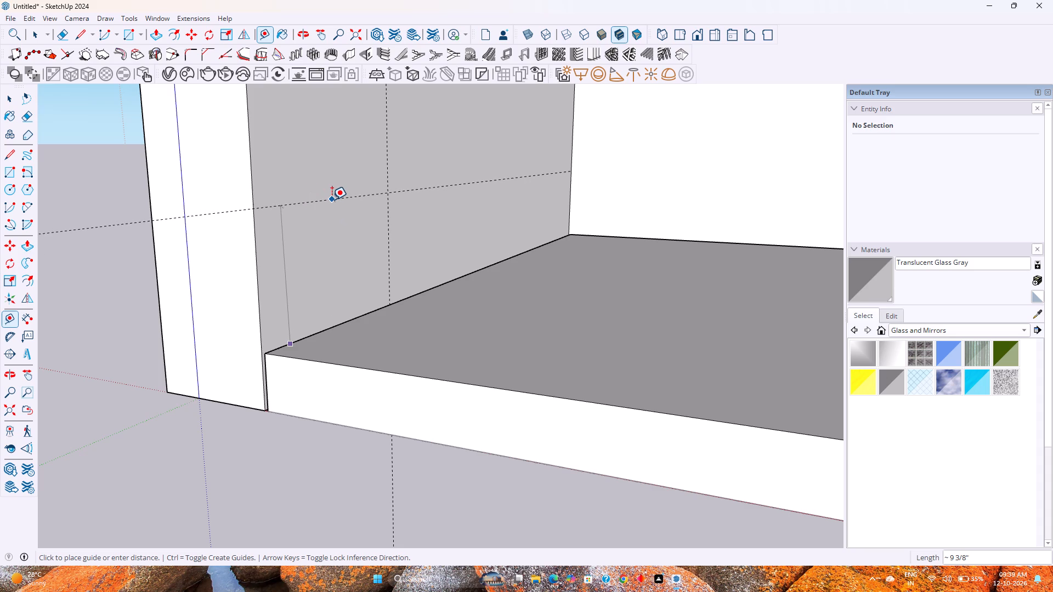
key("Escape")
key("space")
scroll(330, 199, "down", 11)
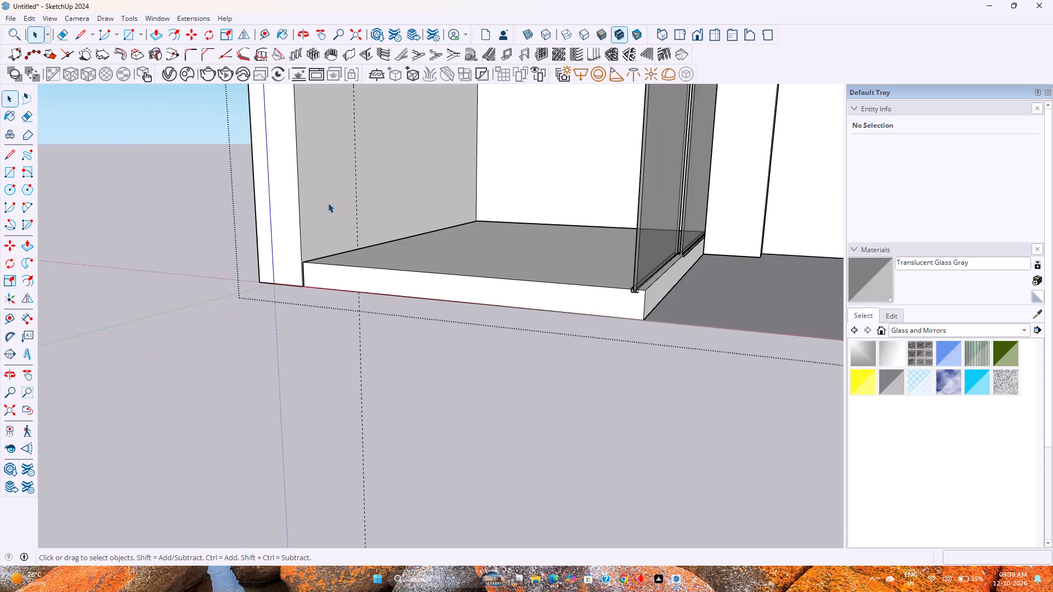
Draw a 1'5" by 1'6" rectangle on the ground outside the room, beyond the side wall opposite the niche.
middle_click_drag(378, 206, 280, 276, "shift")
scroll(270, 264, "down", 6)
middle_click_drag(313, 245, 201, 327, "shift")
scroll(190, 315, "down", 2)
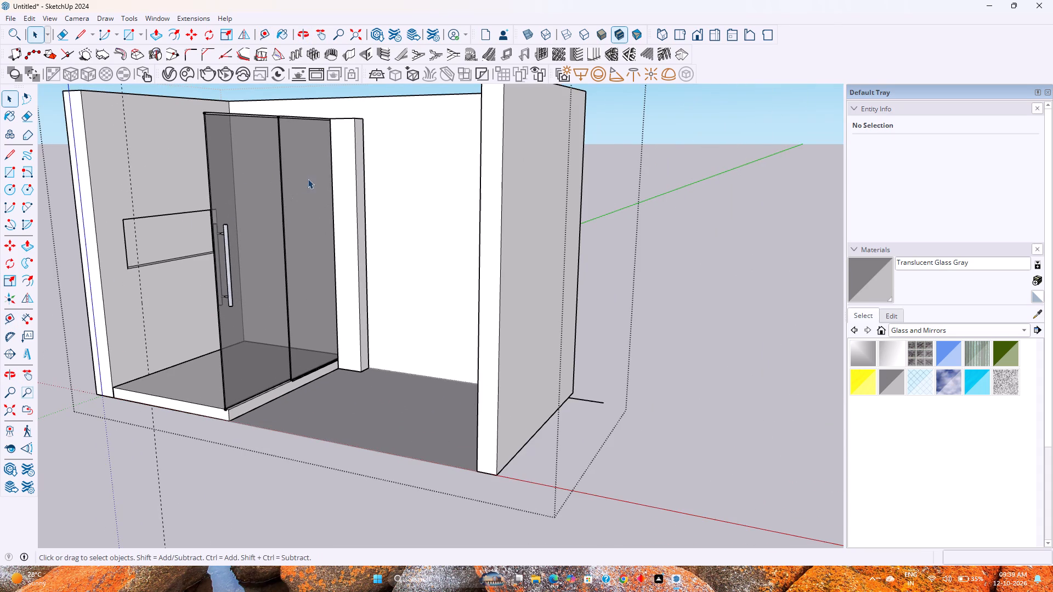
left_click(129, 35)
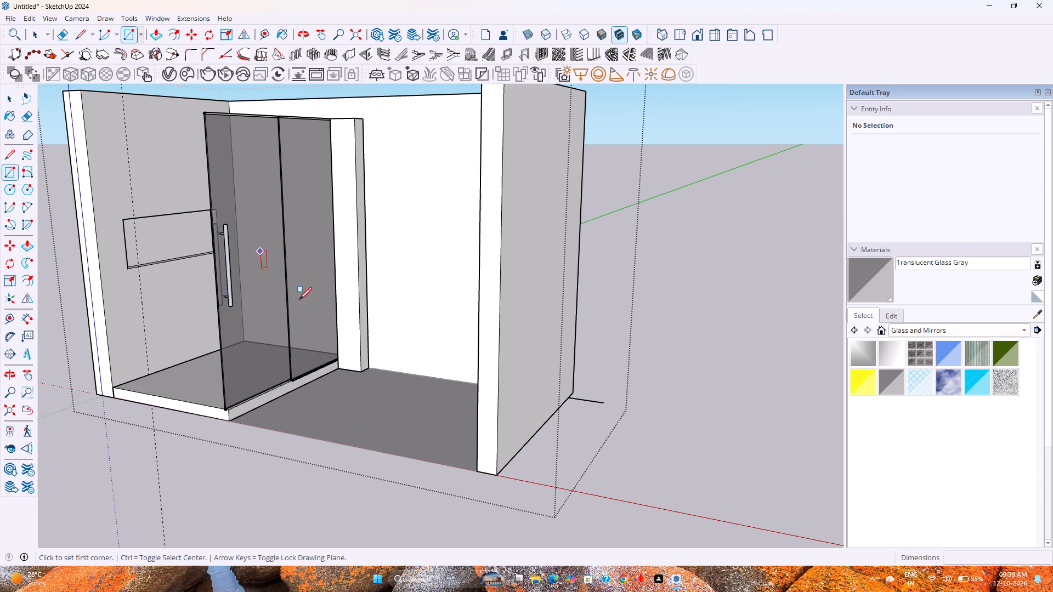
left_click(638, 482)
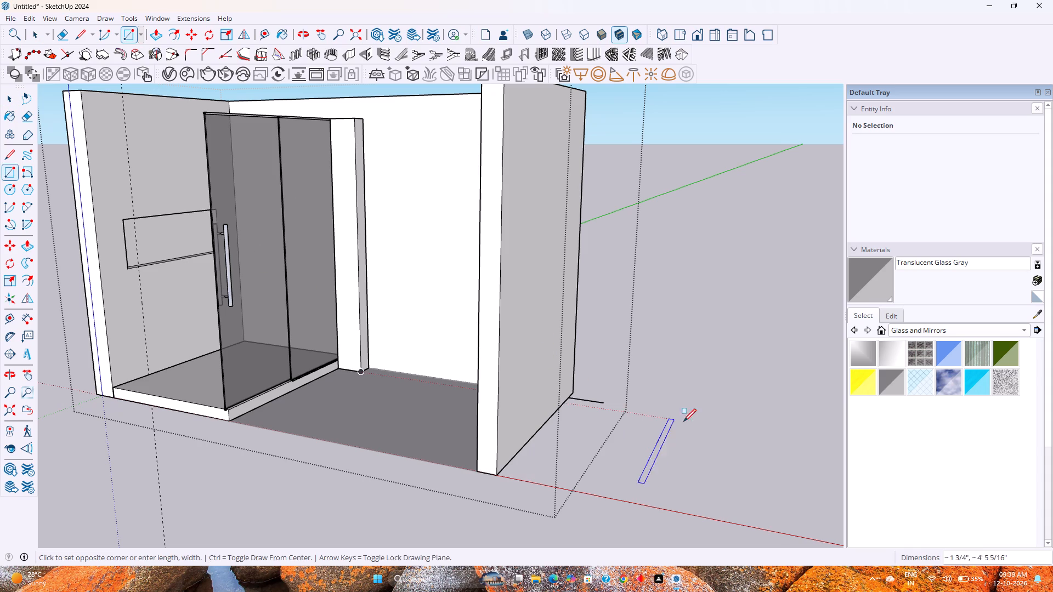
key("1")
type("'5")
key("shift+quotedbl")
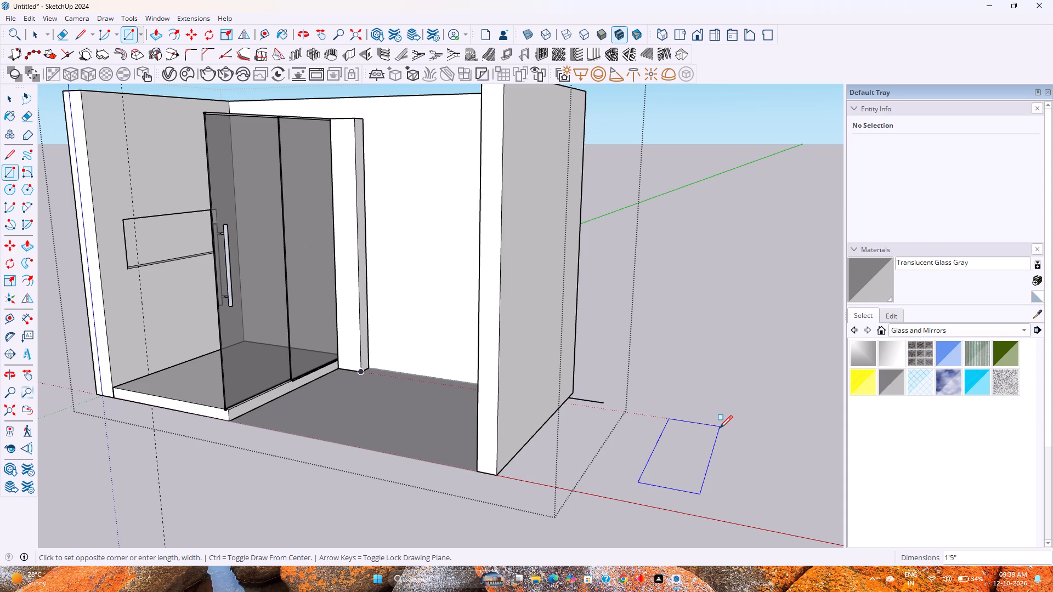
type(",1'6\"")
key("Return")
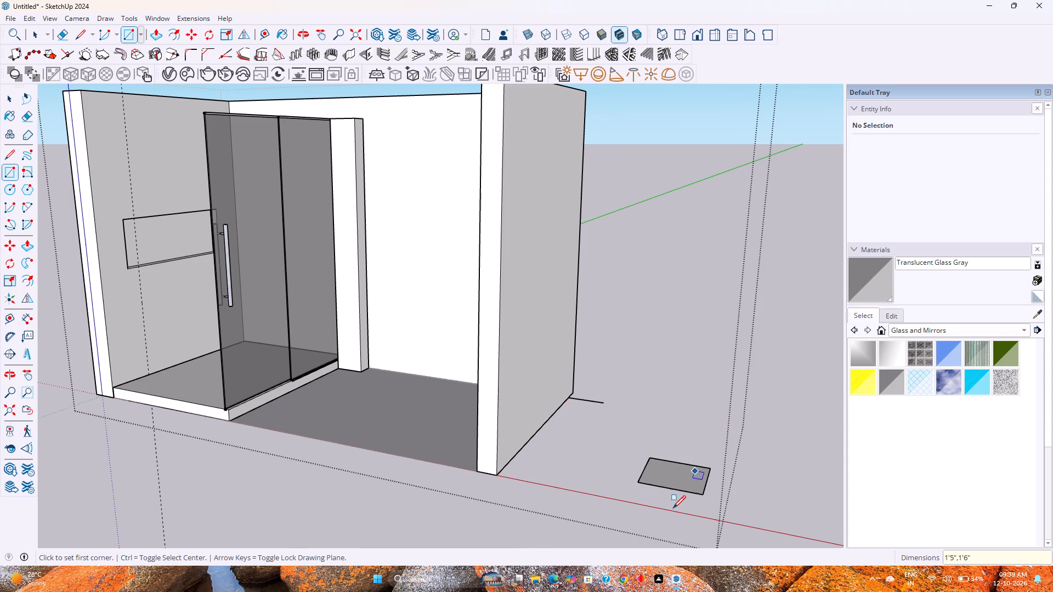
Make the new ground rectangle, with its face and edges, into a group.
middle_click_drag(669, 505, 653, 574)
scroll(647, 432, "down", 4)
middle_click_drag(624, 476, 614, 435, "shift")
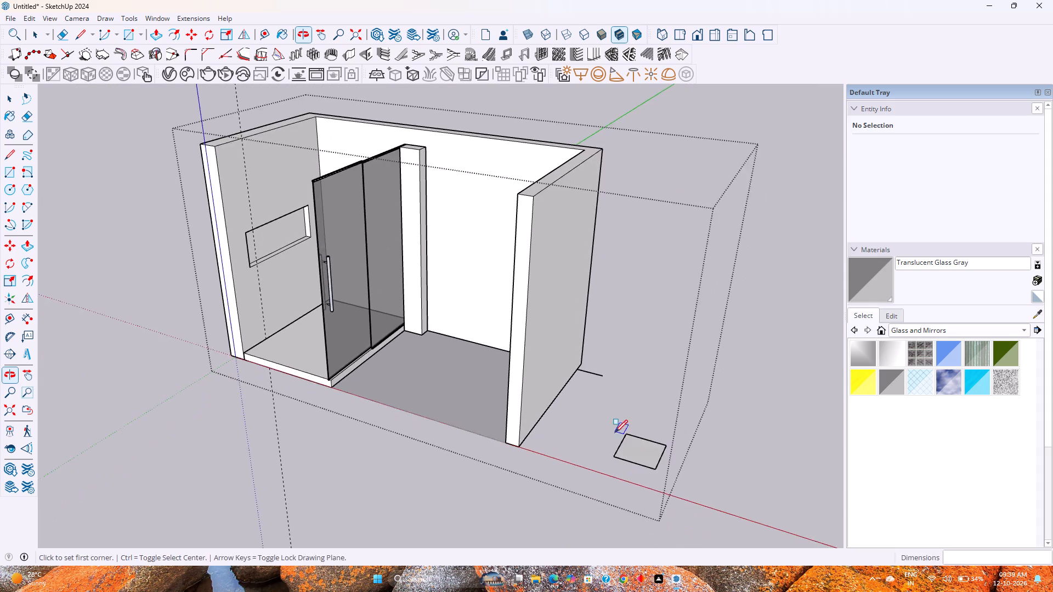
middle_click_drag(619, 441, 625, 540)
key("space")
scroll(635, 376, "up", 2)
scroll(633, 472, "up", 2)
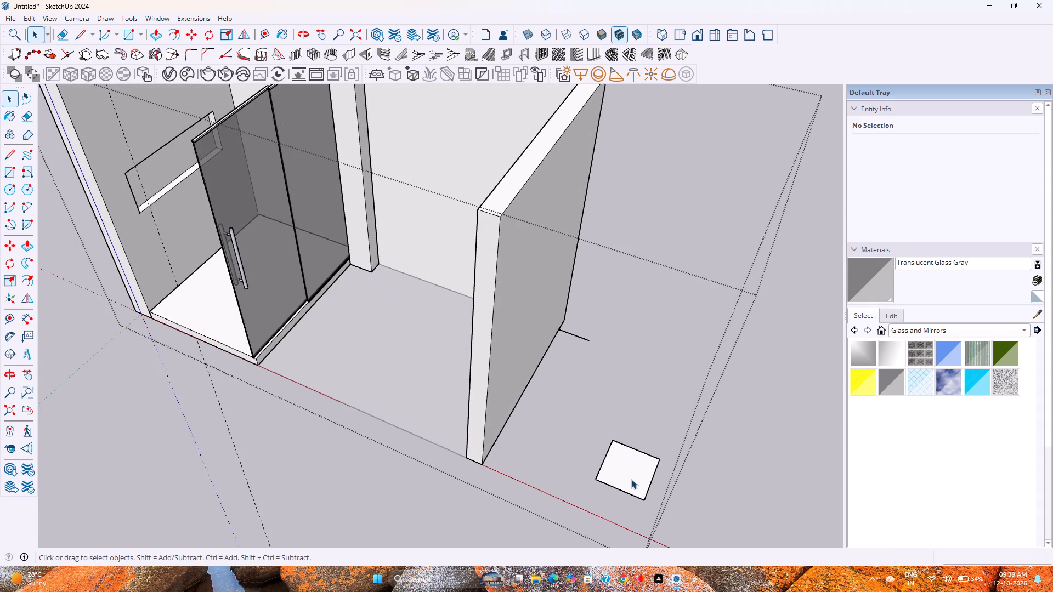
middle_click_drag(641, 486, 588, 419, "shift")
middle_click_drag(585, 417, 656, 500)
scroll(656, 500, "up", 1)
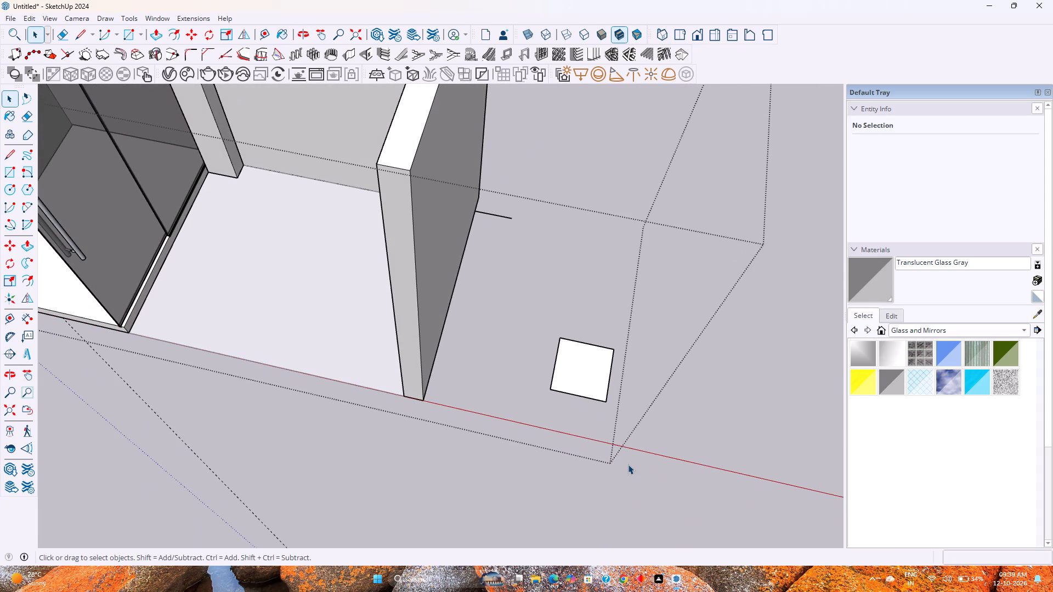
double_click(591, 365)
scroll(591, 365, "up", 4)
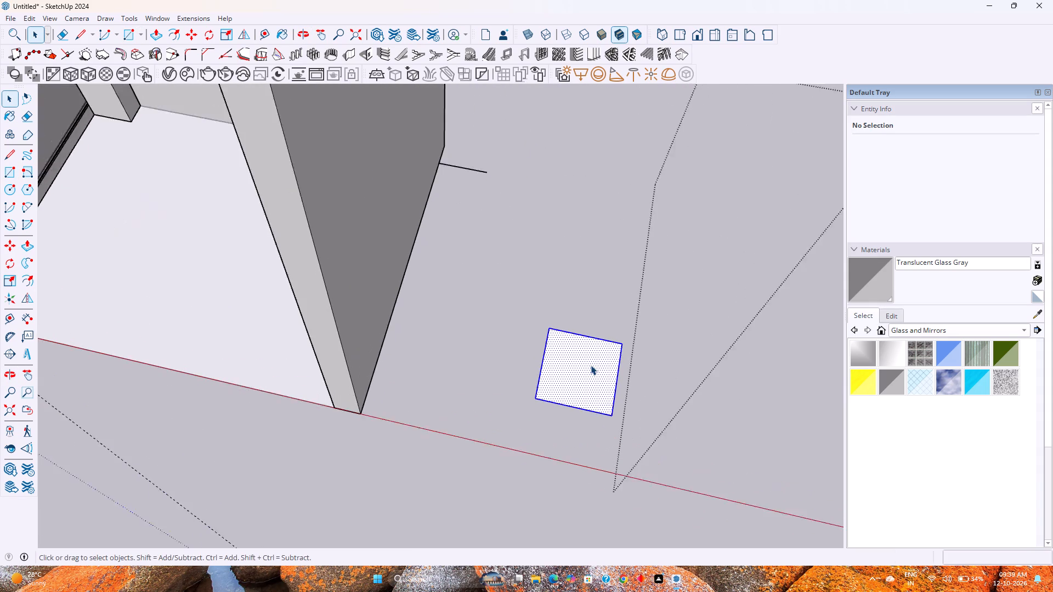
right_click(591, 365)
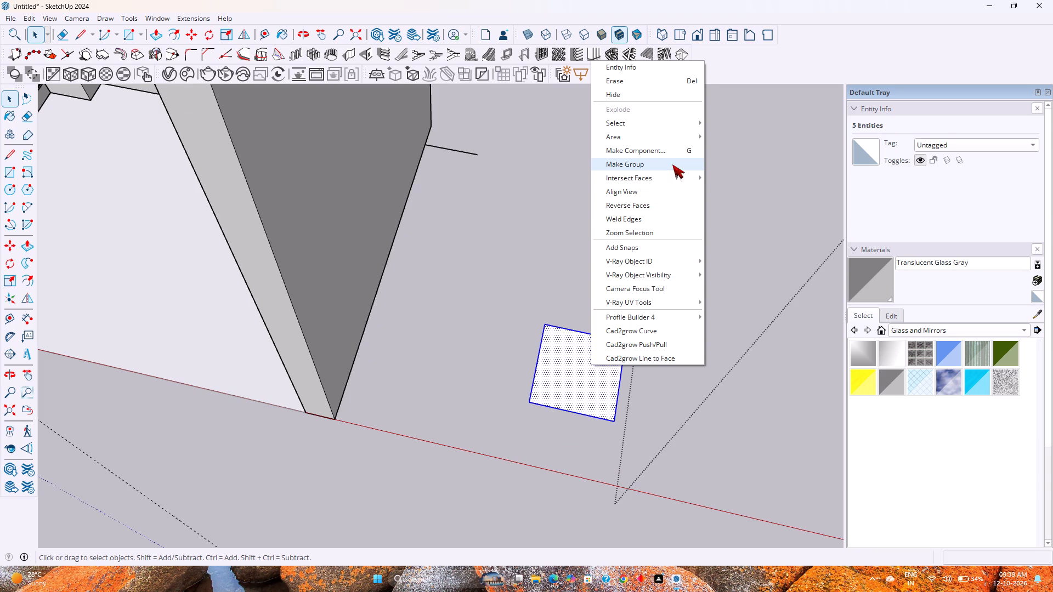
left_click(672, 164)
Open the rectangle's group and push/pull its face up by 0.25" into a thin slab.
double_click(588, 374)
scroll(584, 399, "up", 3)
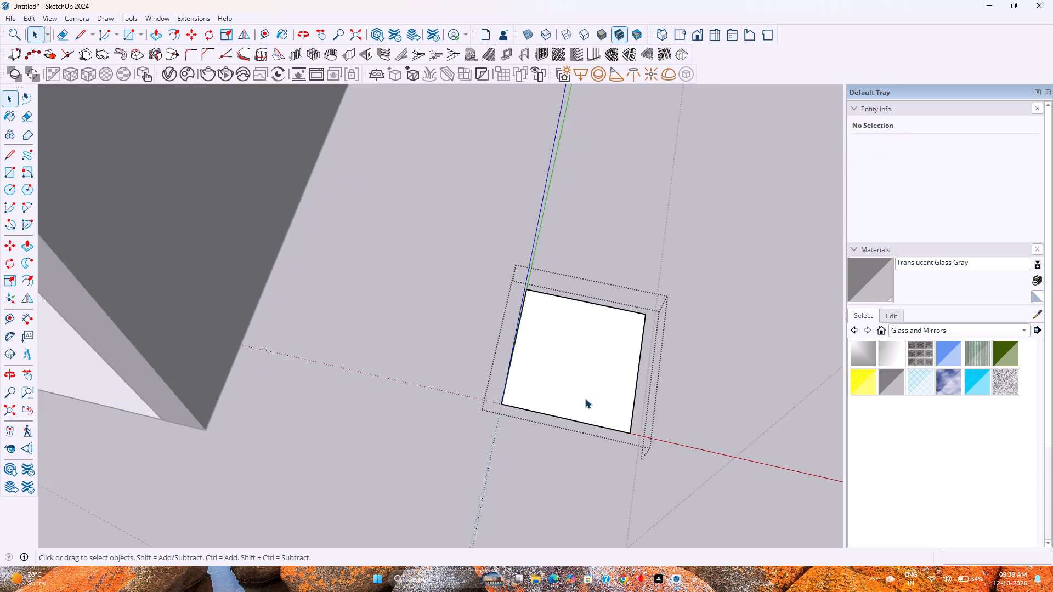
scroll(585, 399, "up", 4)
key("p")
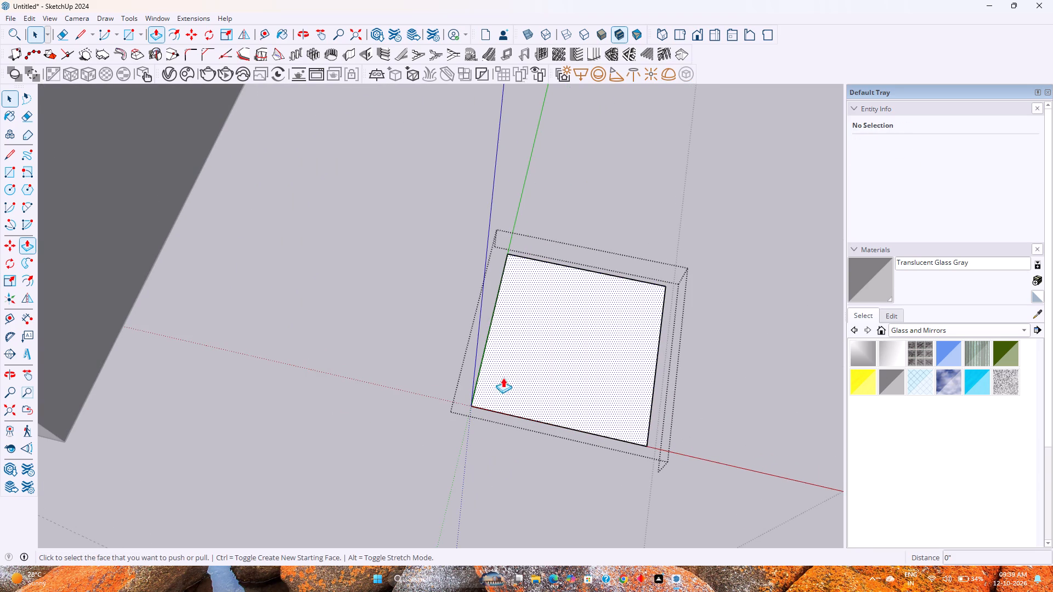
left_click(528, 382)
type("0.25")
key("Return")
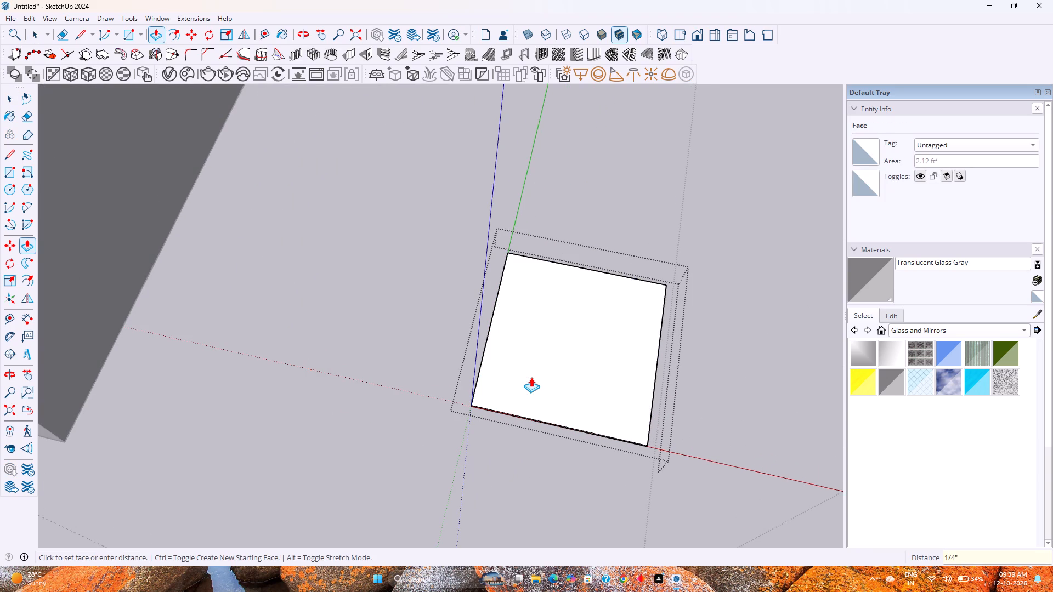
key("space")
Place a horizontal guide on the slab's thin front face, 1/8" above its bottom edge.
middle_click_drag(593, 366, 557, 438, "shift")
middle_click_drag(551, 448, 544, 413)
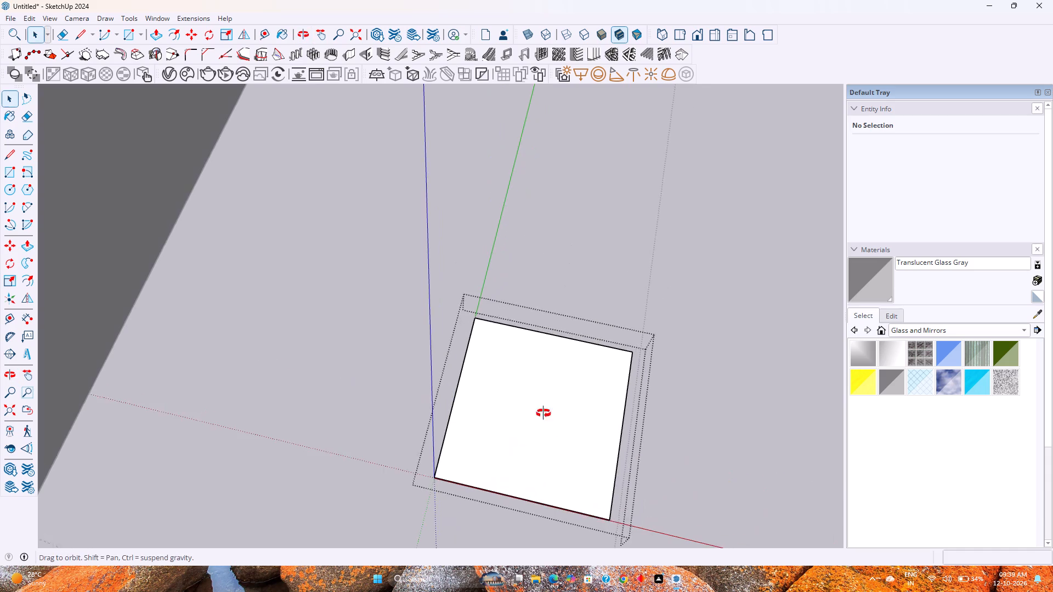
middle_click_drag(544, 413, 554, 323)
scroll(516, 424, "up", 4)
middle_click_drag(503, 442, 494, 374)
scroll(494, 369, "down", 2)
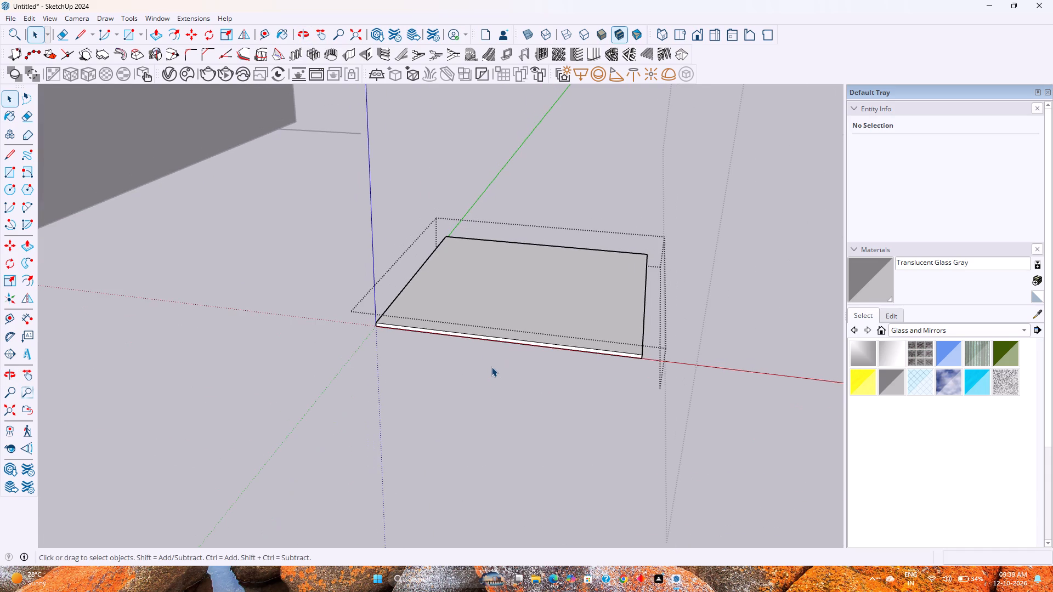
scroll(456, 346, "up", 14)
scroll(415, 327, "up", 1)
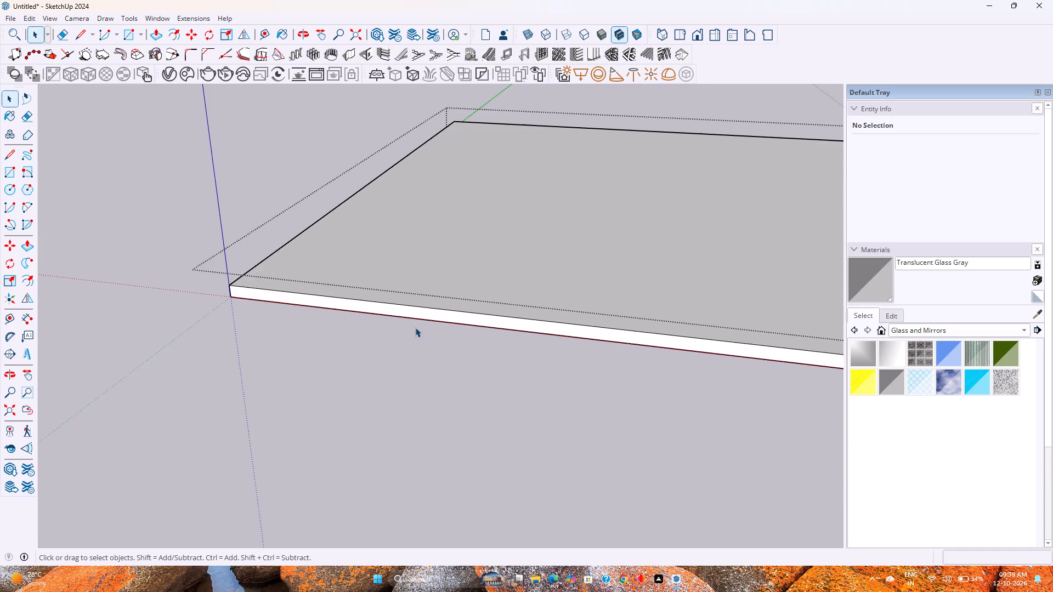
middle_click_drag(443, 317, 429, 401, "shift")
middle_click_drag(420, 408, 440, 304)
scroll(425, 309, "up", 3)
middle_click_drag(377, 318, 374, 330, "shift")
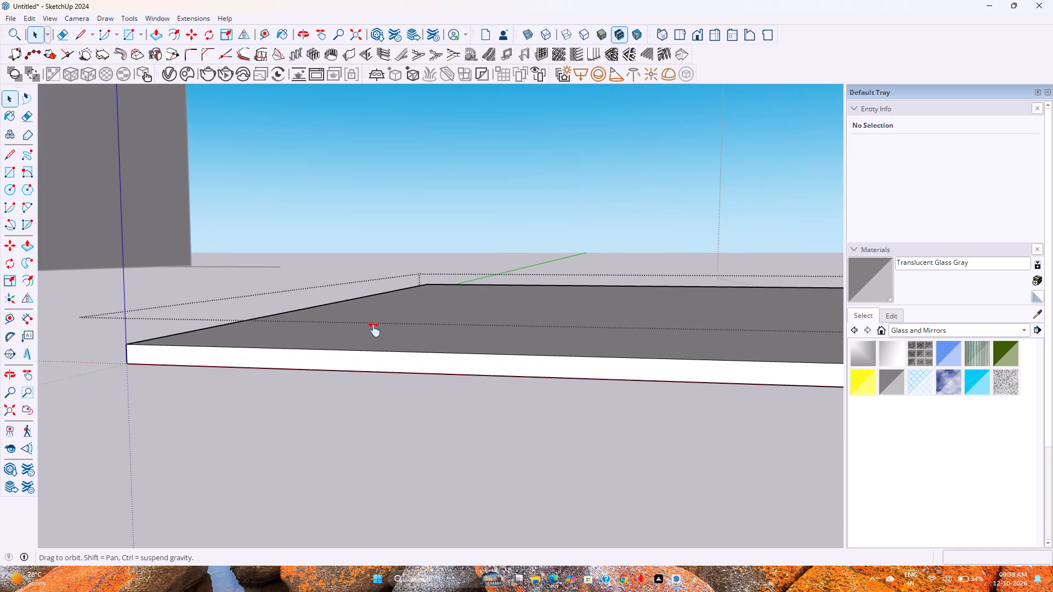
middle_click_drag(374, 330, 371, 334, "shift")
middle_click_drag(344, 356, 359, 326)
scroll(359, 326, "up", 1)
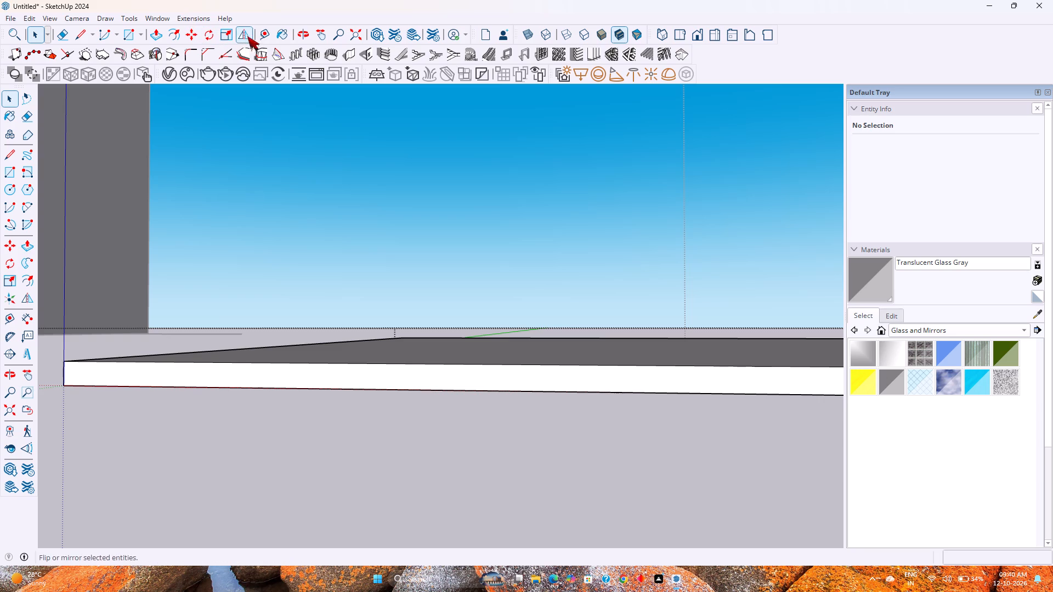
left_click(263, 36)
left_click(157, 386)
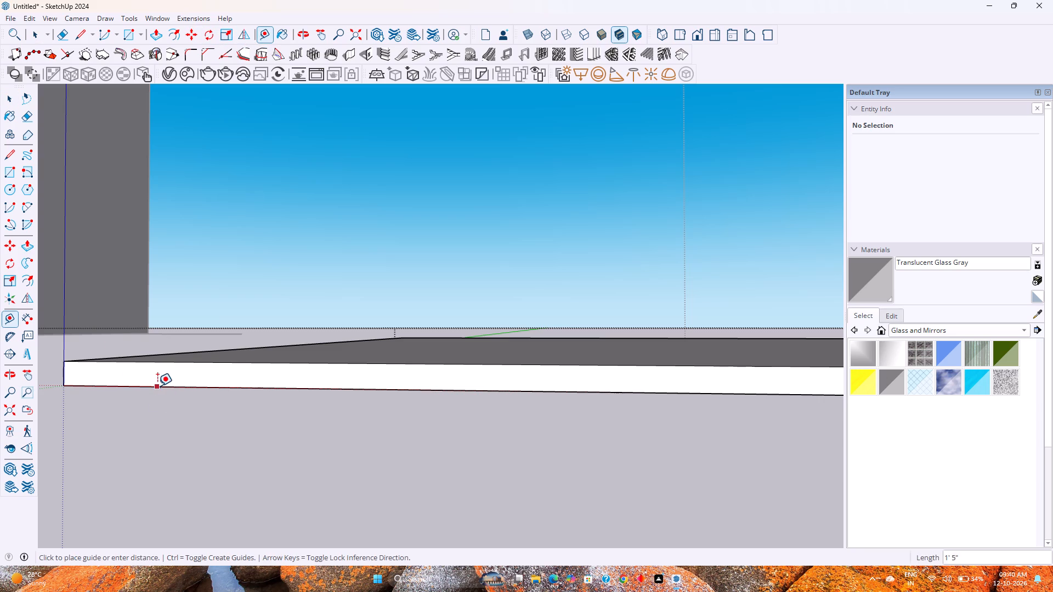
left_click(67, 375)
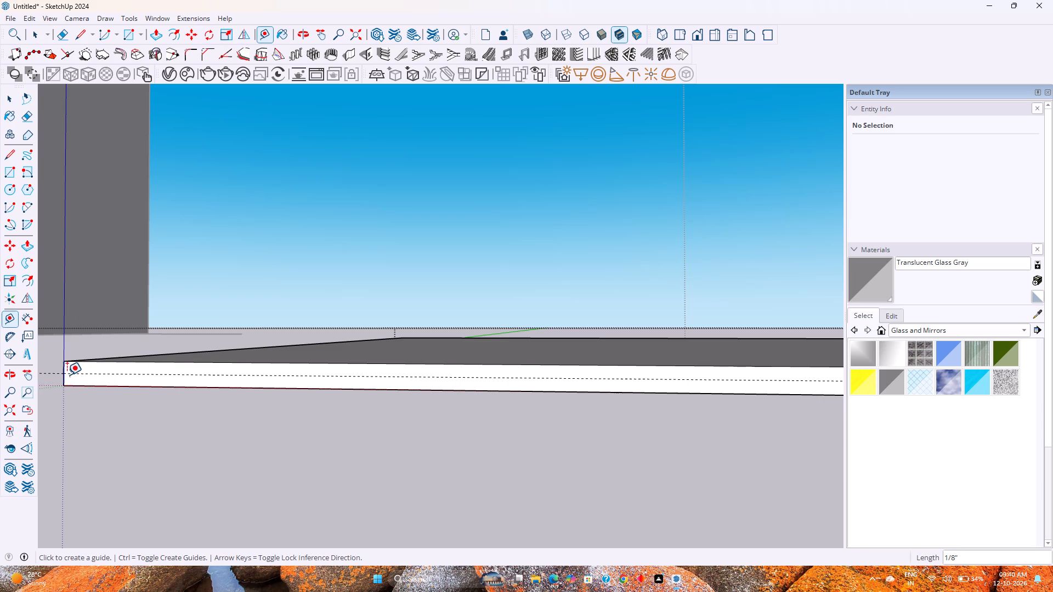
Place a vertical guide on the slab's front face, 0.5" in from the short vertical edge nearest the room.
scroll(75, 378, "up", 4)
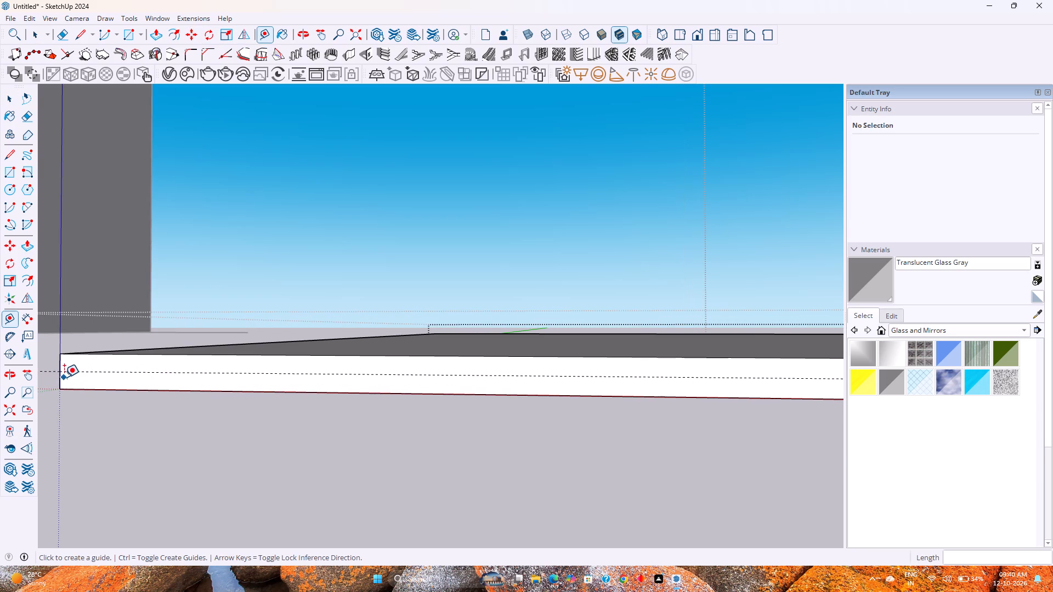
left_click(59, 378)
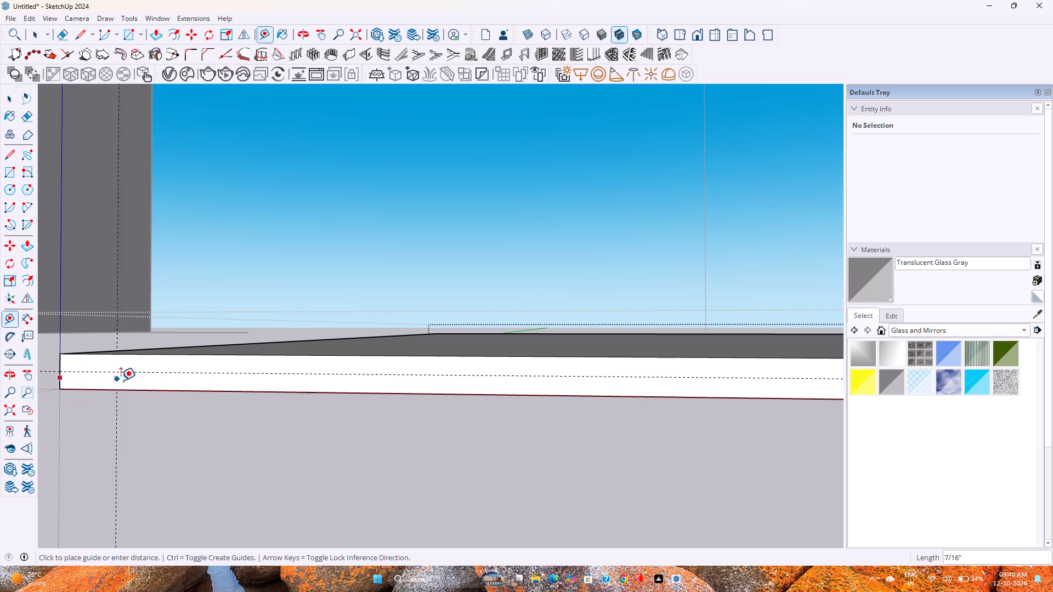
type("0.5")
key("Return")
Set the vertical guide's offset from the slab's corner edge to 0.25".
scroll(150, 365, "down", 7)
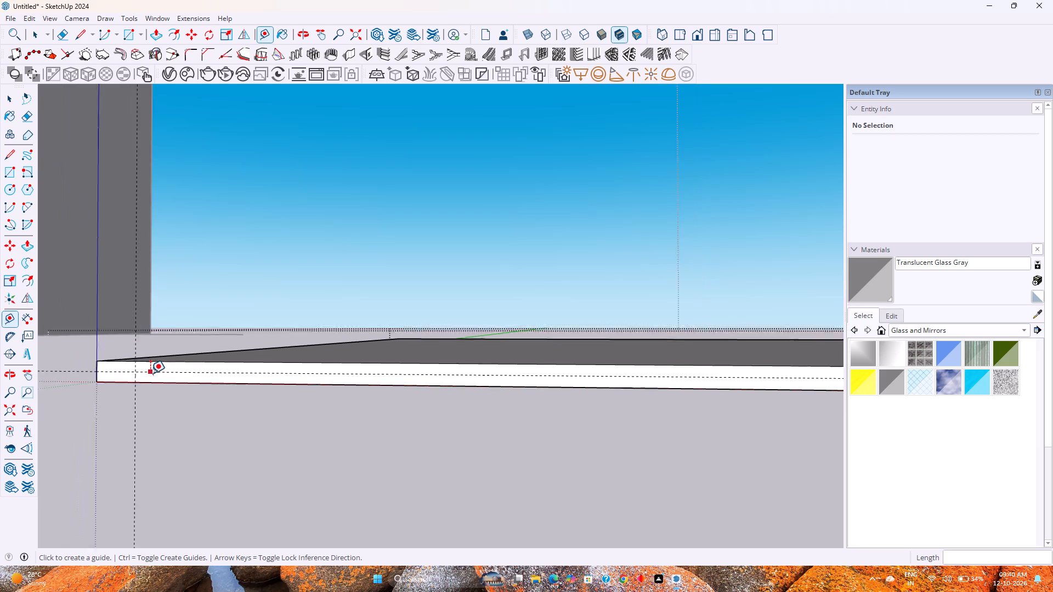
scroll(150, 373, "down", 16)
middle_click_drag(155, 374, 164, 441)
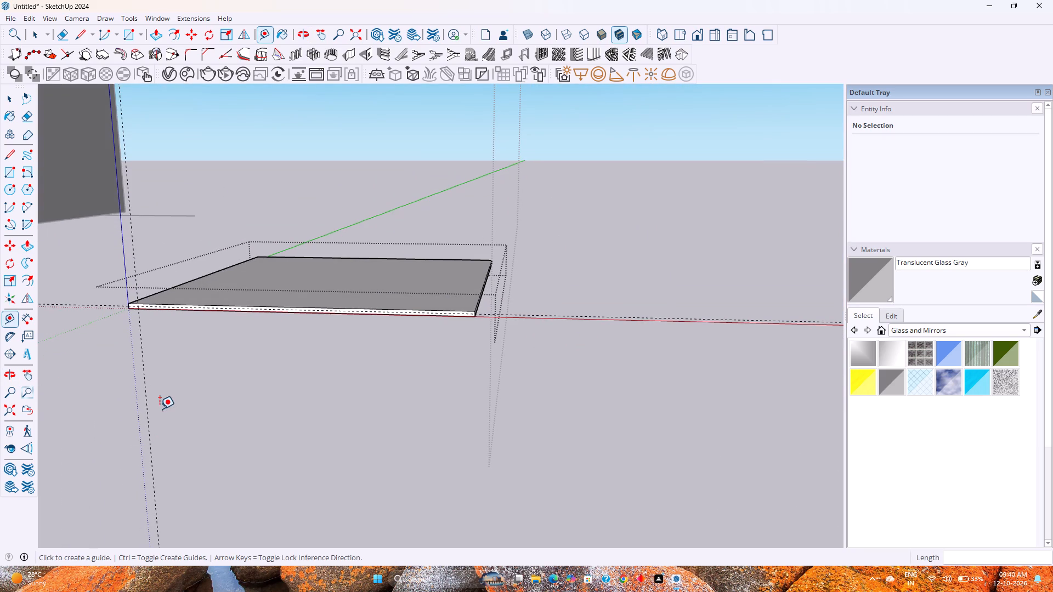
type("0.25")
key("Return")
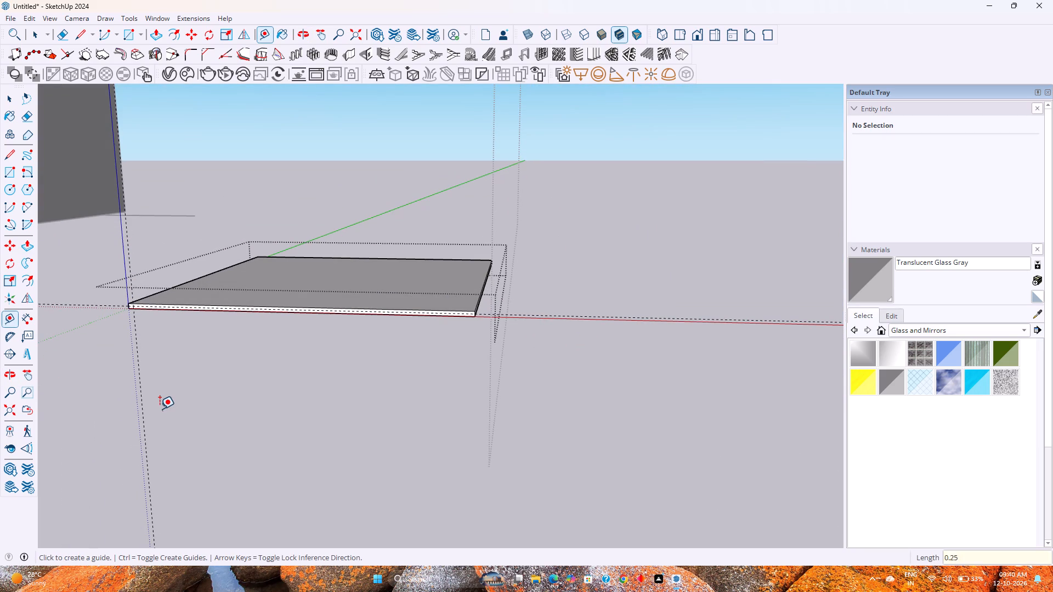
Draw a half-circle arc with a 1/8" bulge on the slab's front face, from the corner edge's midpoint to the guide intersection.
scroll(132, 284, "up", 16)
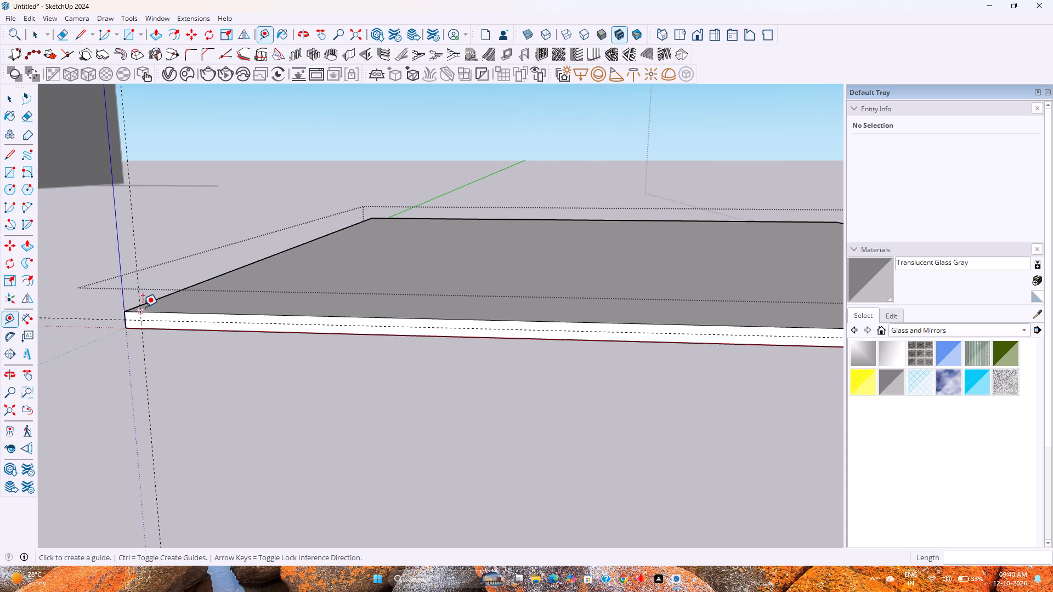
scroll(143, 307, "up", 14)
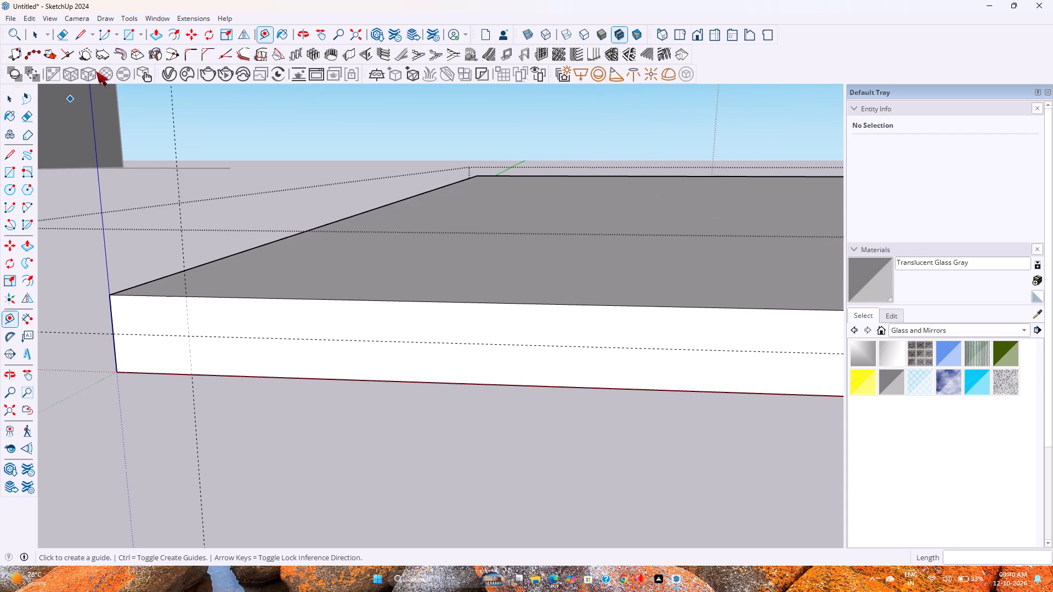
key("a")
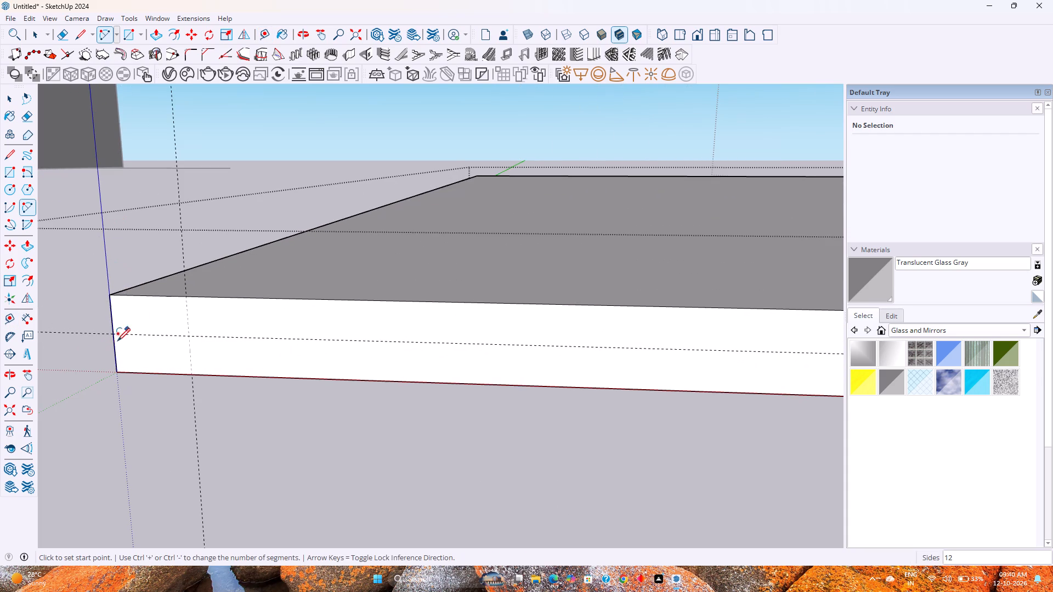
left_click(115, 334)
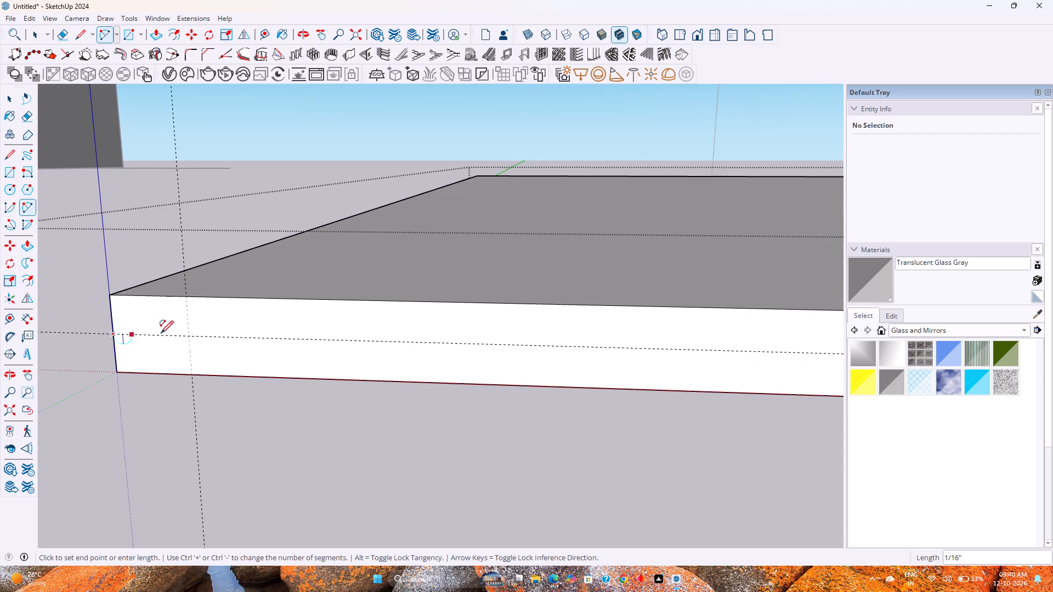
left_click(190, 333)
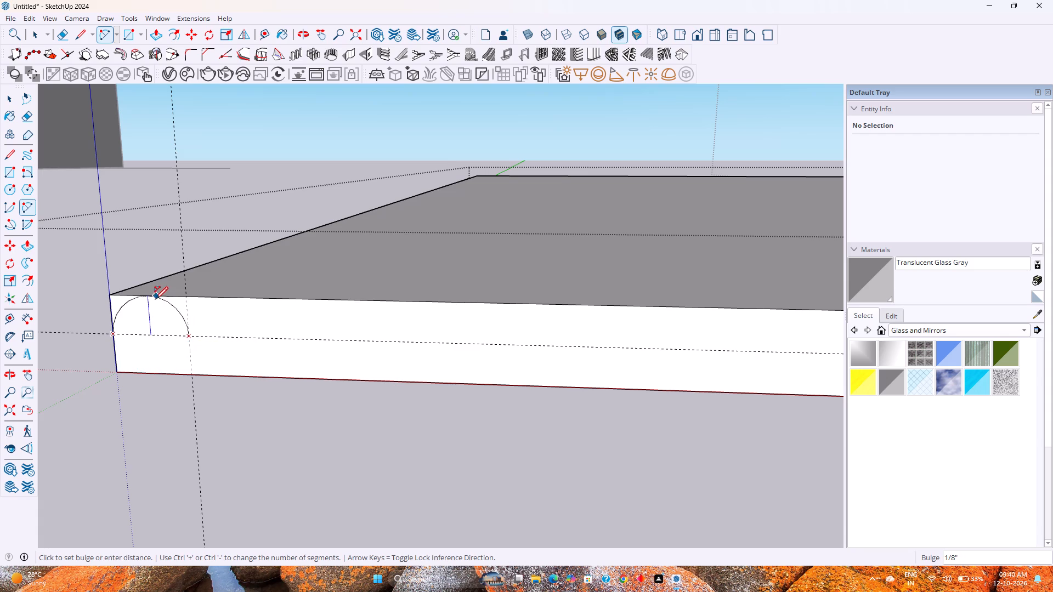
left_click(154, 297)
key("space")
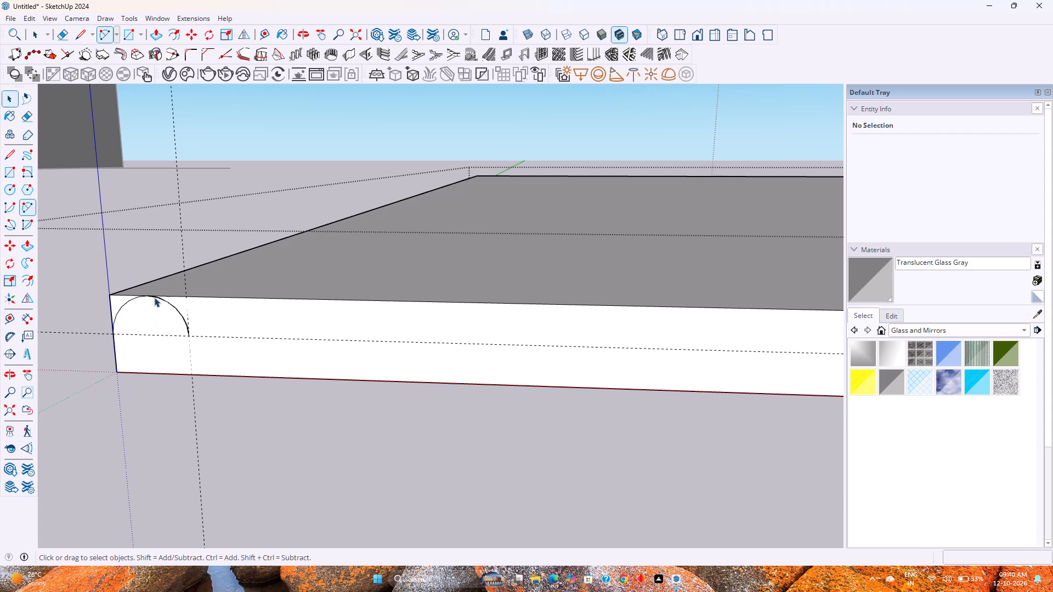
Set the arc portion farther from the slab's corner edge to 12 segments, after trying 16 and 10.
scroll(154, 297, "up", 3)
middle_click_drag(155, 297, 208, 277)
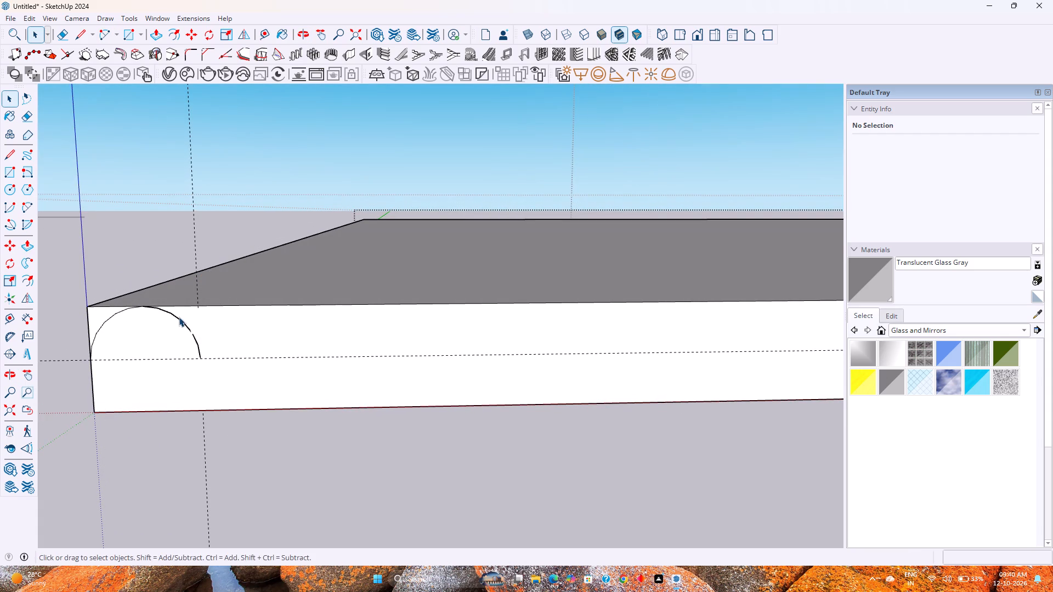
left_click(178, 318)
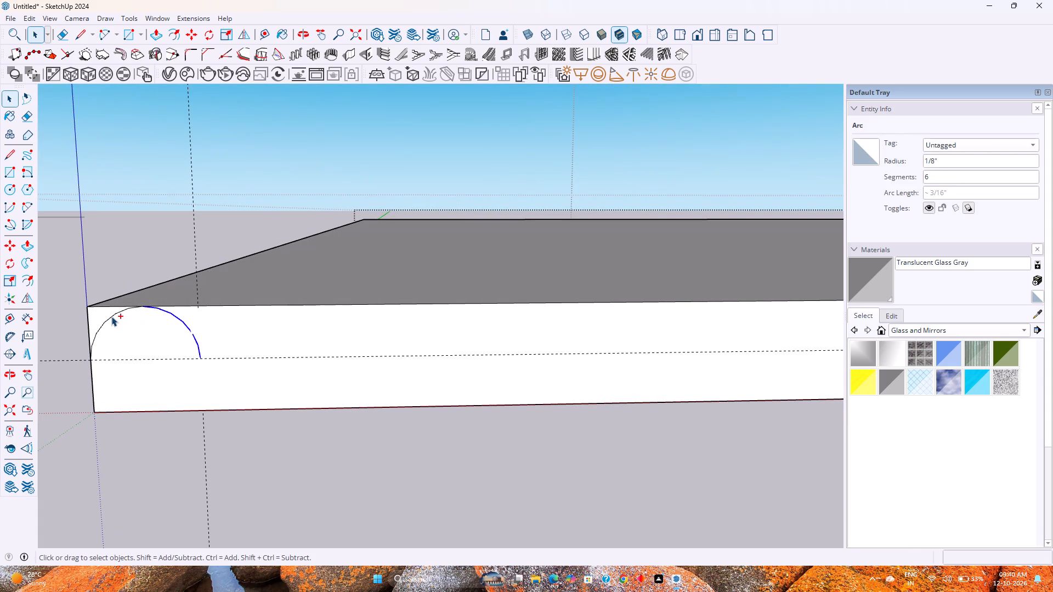
double_click(939, 174)
type("16")
key("Return")
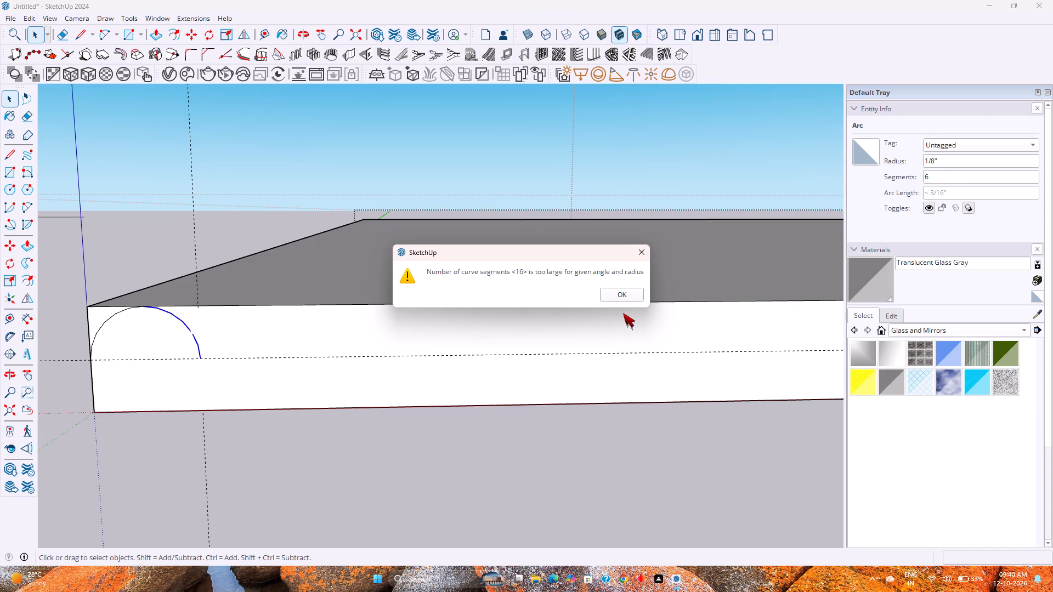
left_click(612, 294)
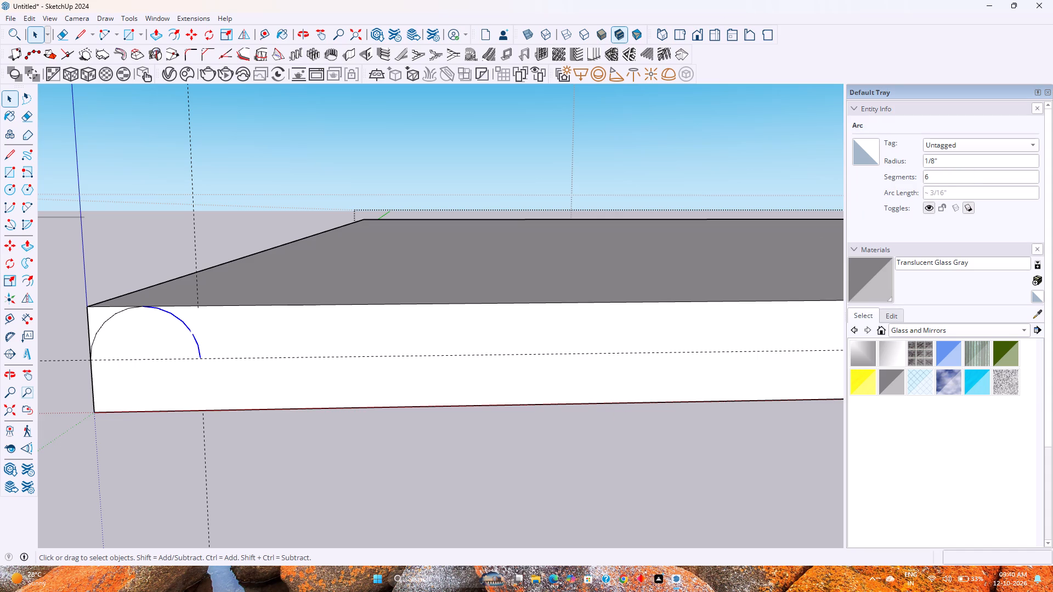
double_click(958, 174)
type("10")
key("Return")
key("BackSpace")
key("2")
key("Return")
Set the arc portion next to the slab's corner edge to 12 segments, after trying 13.
left_click(109, 317)
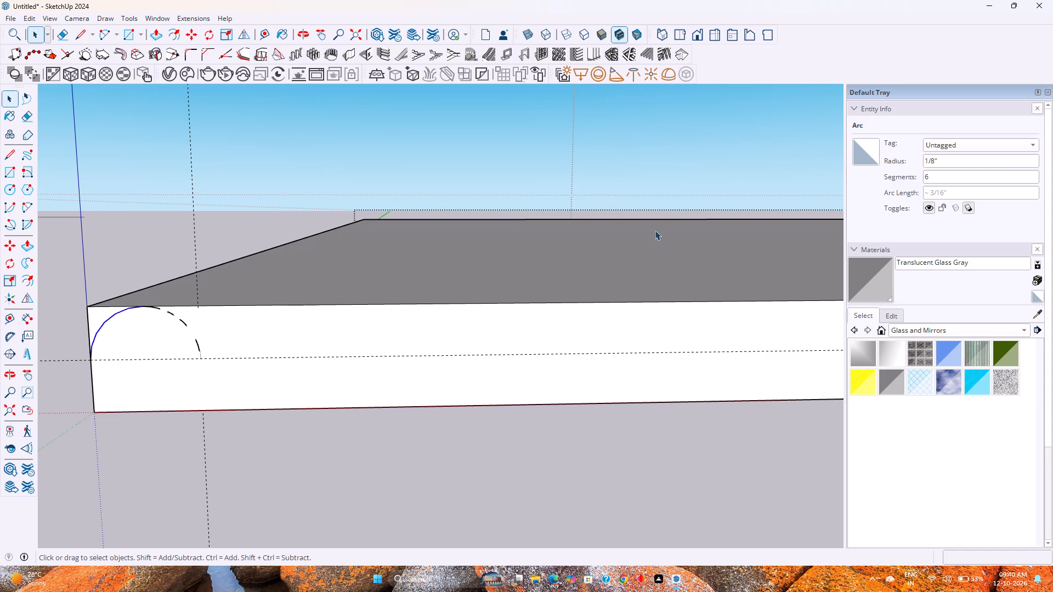
triple_click(939, 172)
type("13")
key("Return")
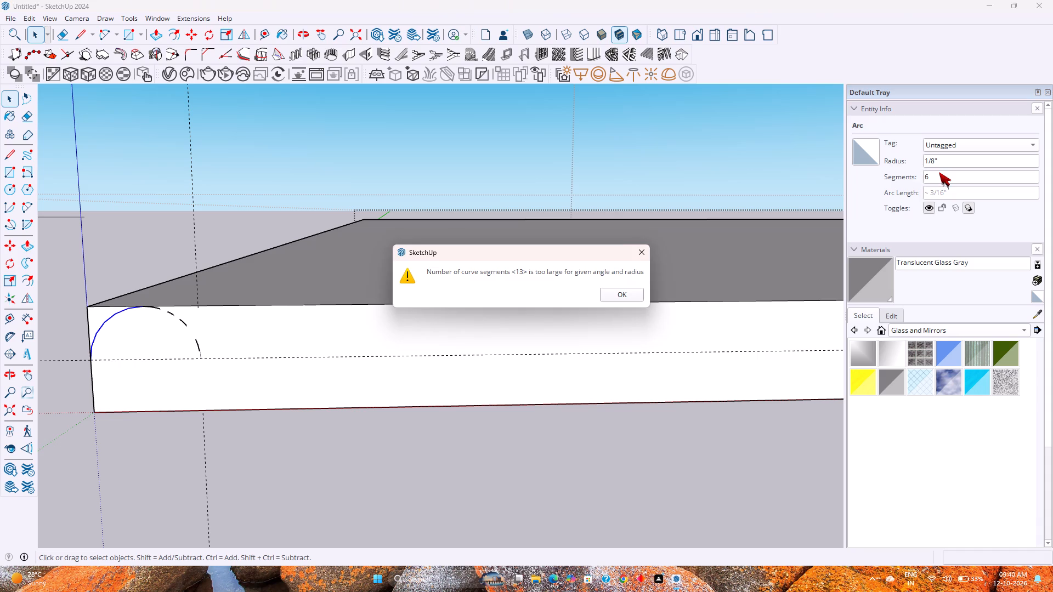
left_click(637, 293)
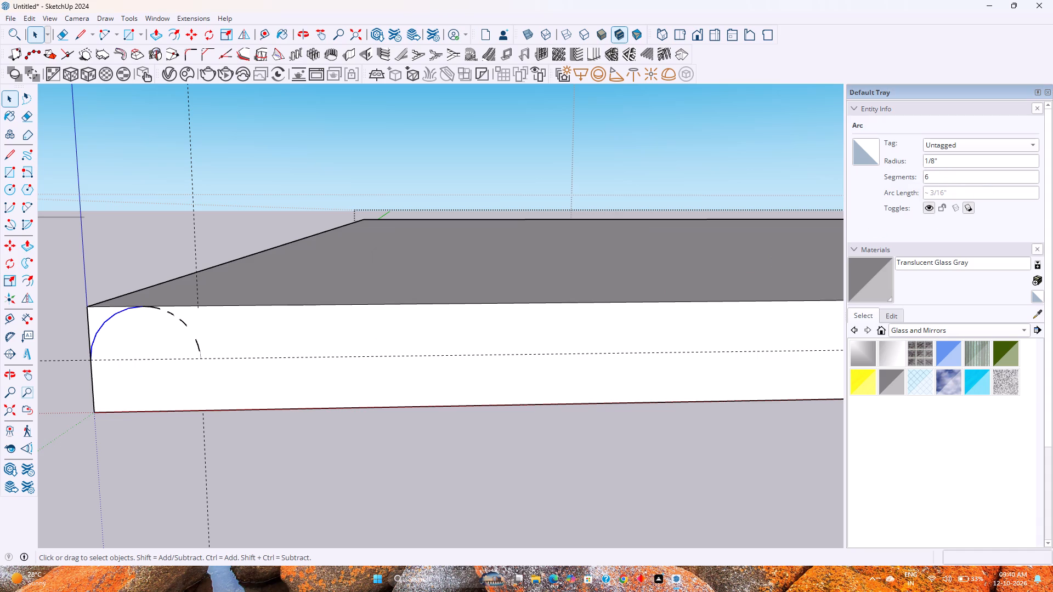
double_click(982, 175)
type("12")
key("Return")
key("Return")
key("space")
Close the half-circle with a 1/4" line between the arc's endpoints along the horizontal guide.
left_click(151, 334)
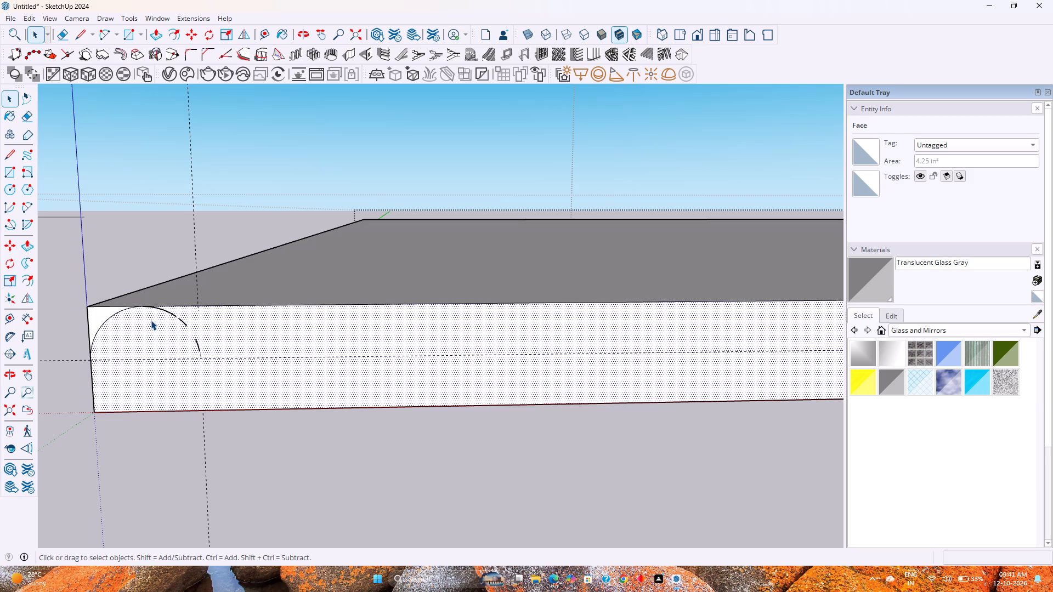
left_click(73, 39)
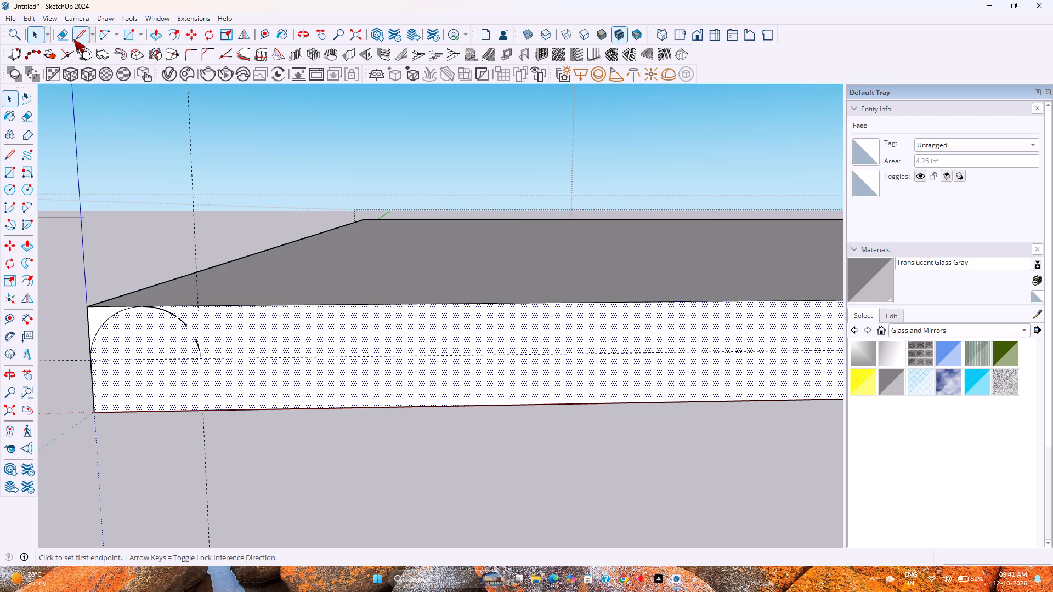
left_click(91, 362)
left_click(196, 359)
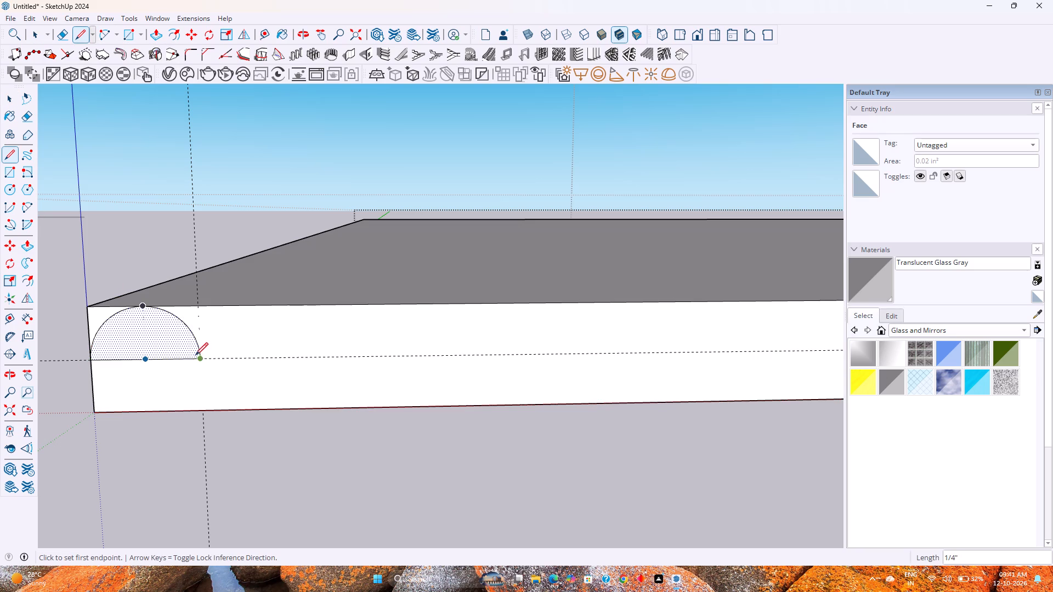
key("space")
Copy the half-circle face and its edges 1' 4 3/4" along the horizontal guide to the front face's opposite end.
left_click(138, 341)
double_click(138, 341)
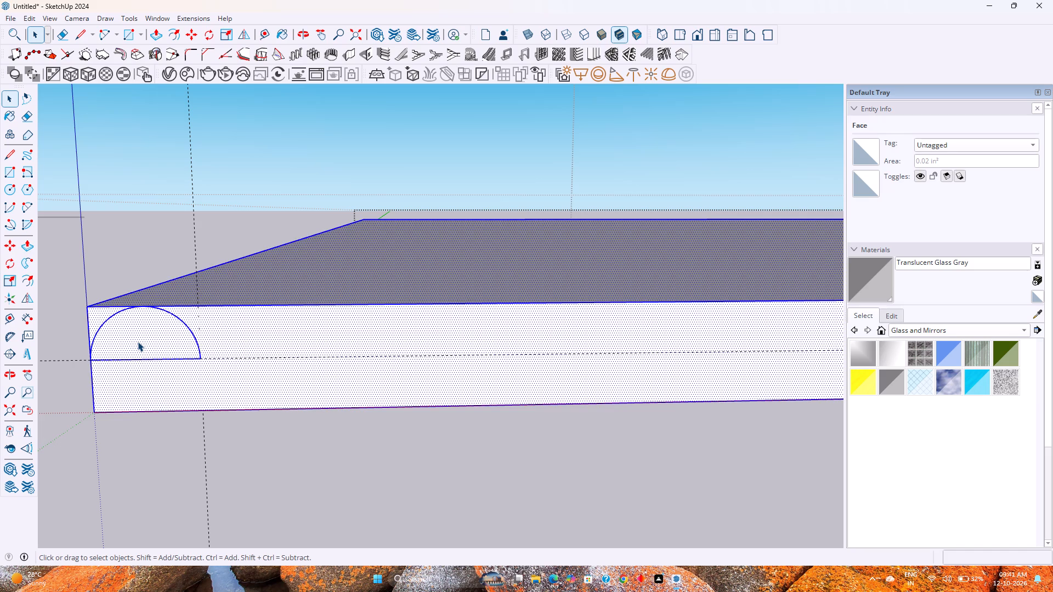
double_click(148, 348)
key("m")
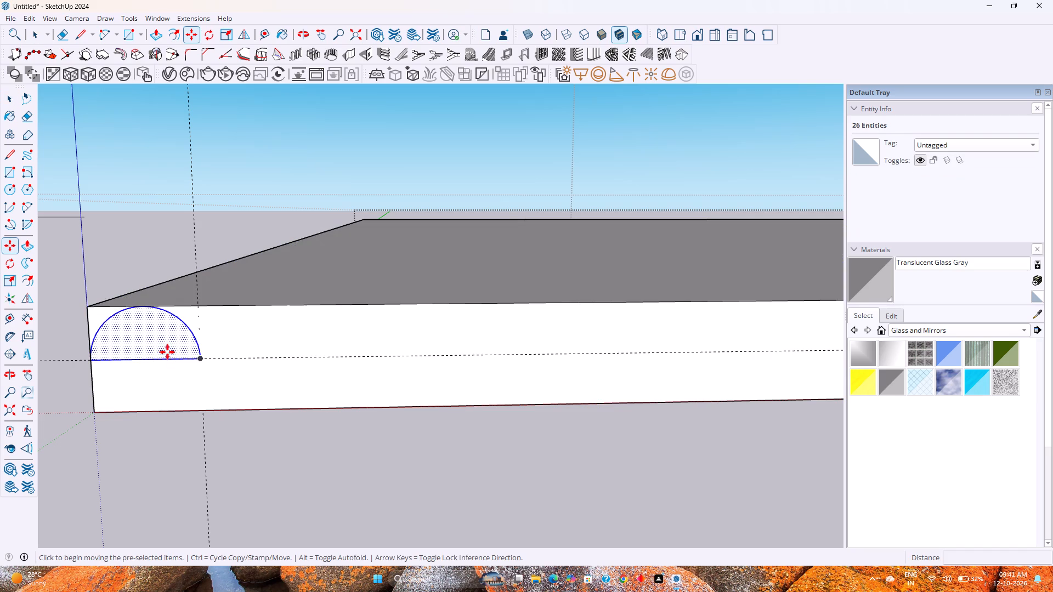
left_click(202, 360)
scroll(234, 357, "down", 6)
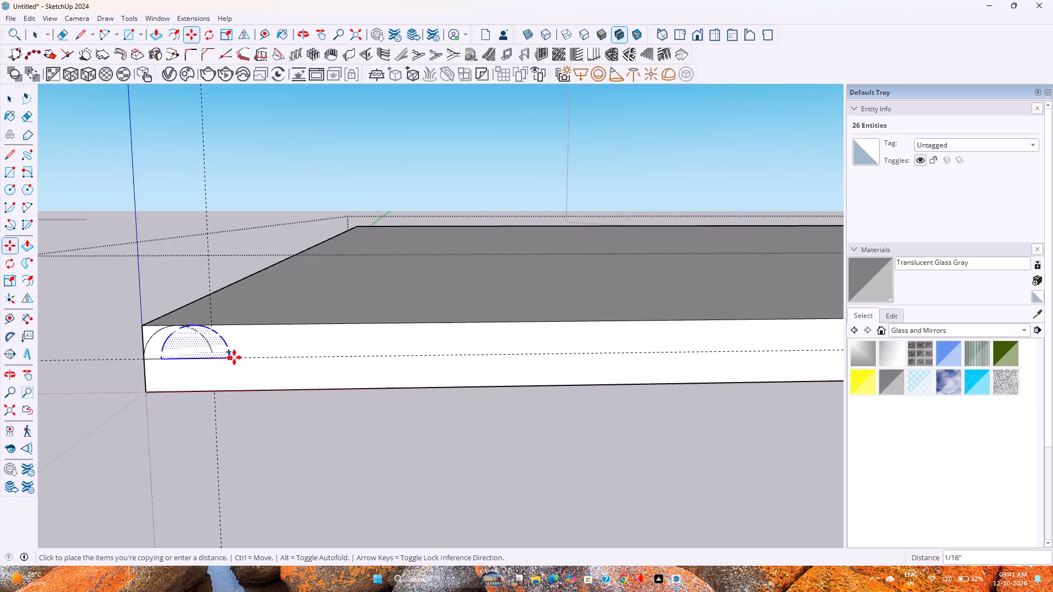
scroll(234, 357, "down", 4)
middle_click_drag(356, 355, 0, 379, "shift")
scroll(0, 380, "down", 7)
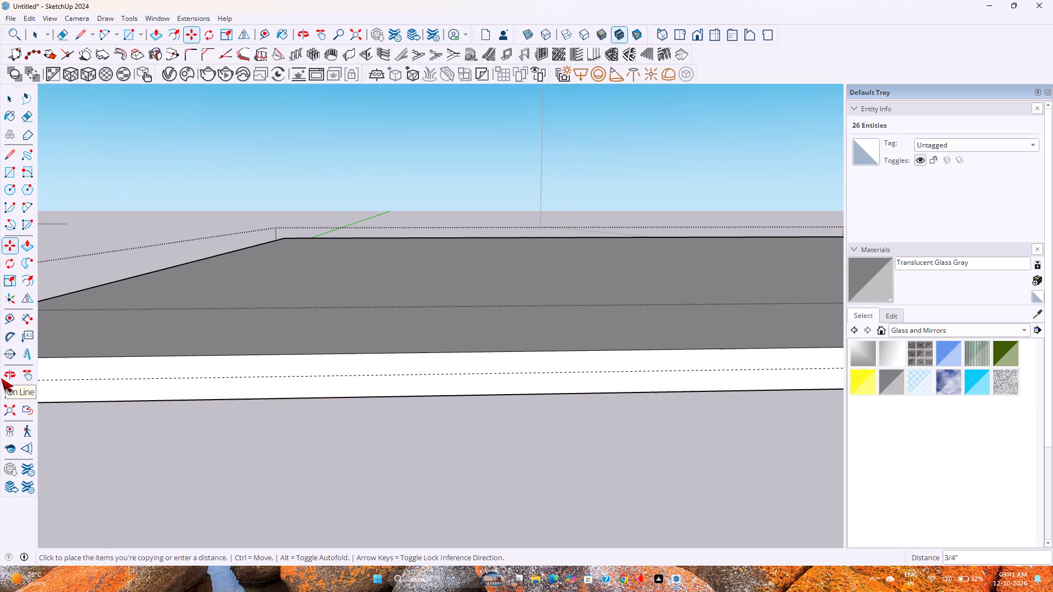
scroll(353, 379, "down", 4)
middle_click_drag(413, 366, 139, 385, "shift")
scroll(290, 374, "down", 8)
middle_click_drag(571, 383, 62, 396, "shift")
scroll(432, 381, "up", 16)
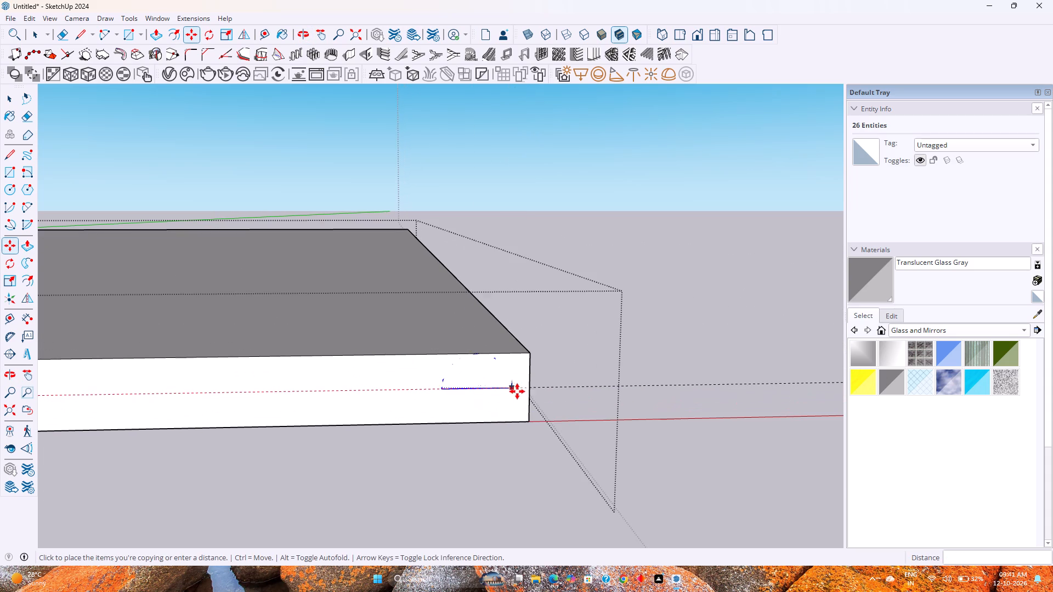
left_click(530, 385)
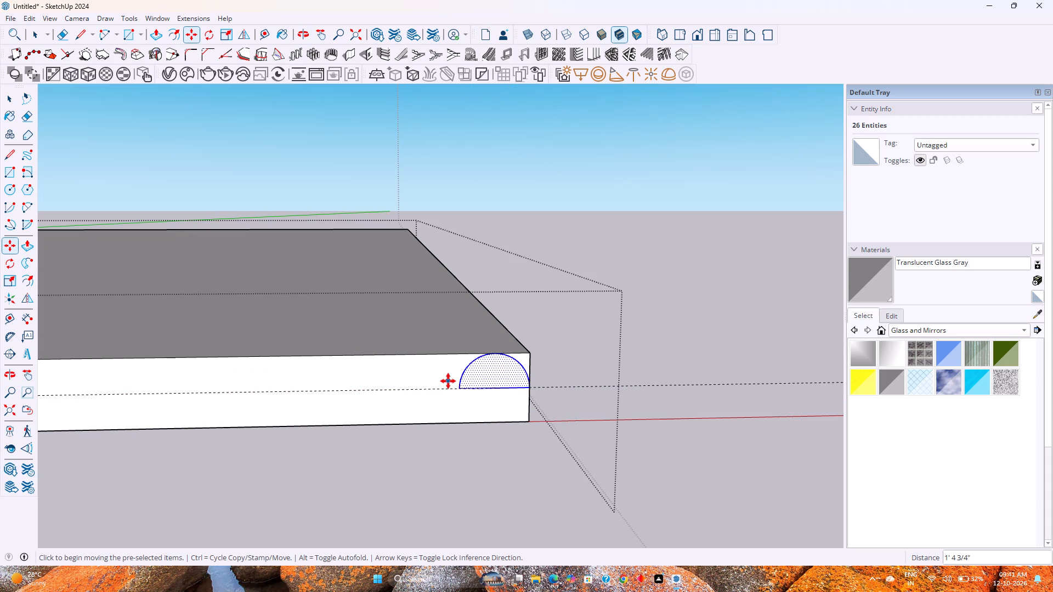
Array the half-circle evenly between the two ends, trying divisions from 20 to 70 and finishing with 65.
type("/20")
key("Return")
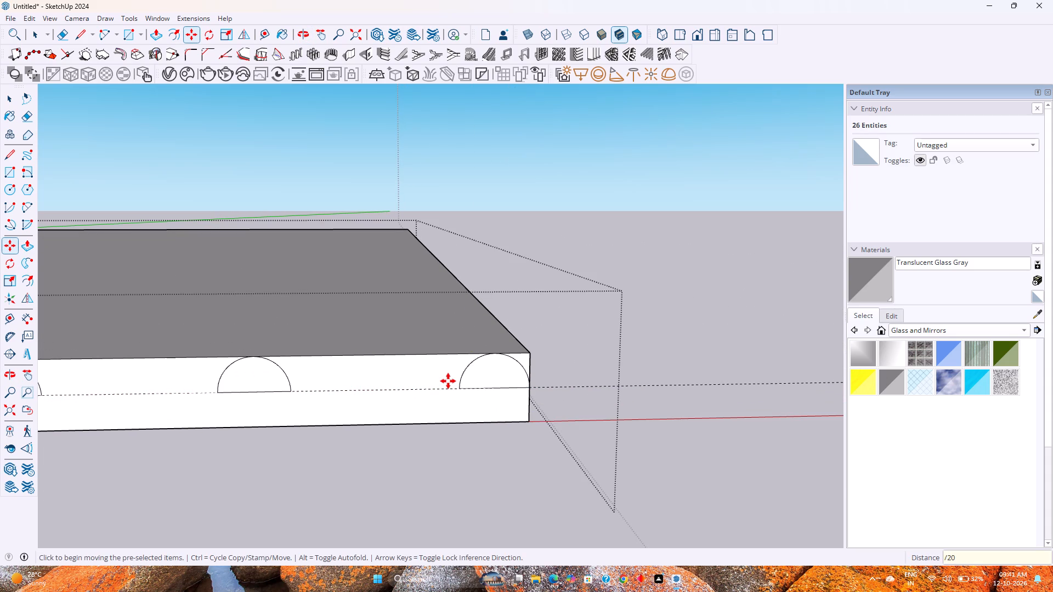
type("/30")
key("Return")
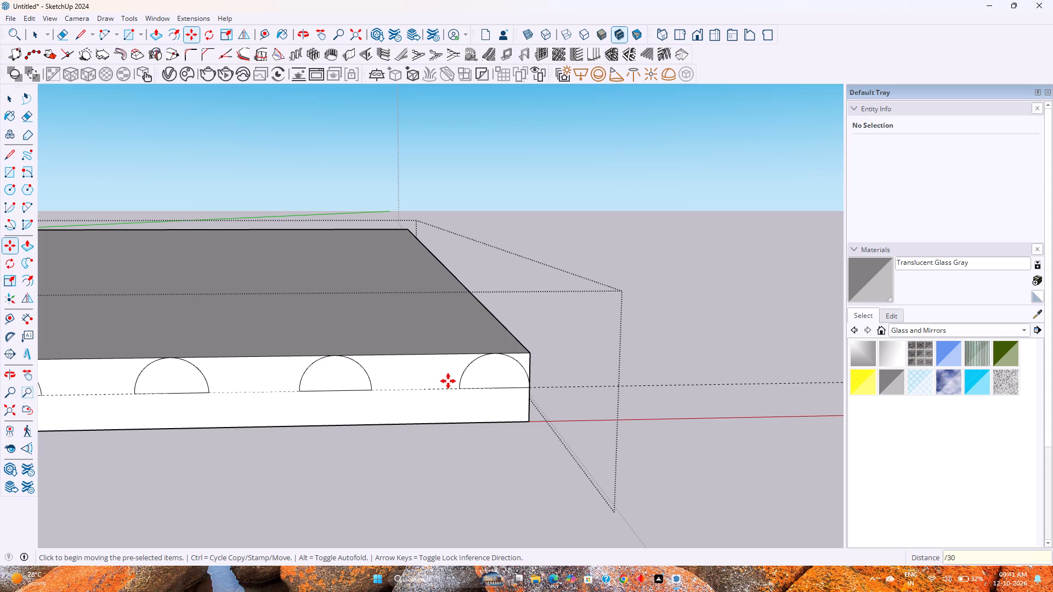
type("/40")
key("Return")
type("/50")
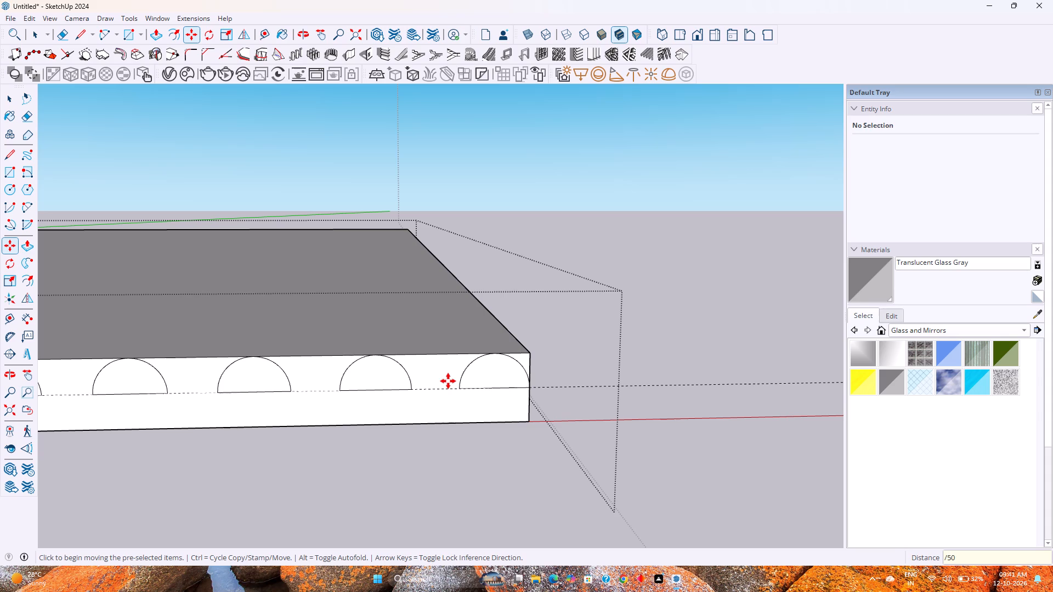
key("Return")
type("/60")
key("Return")
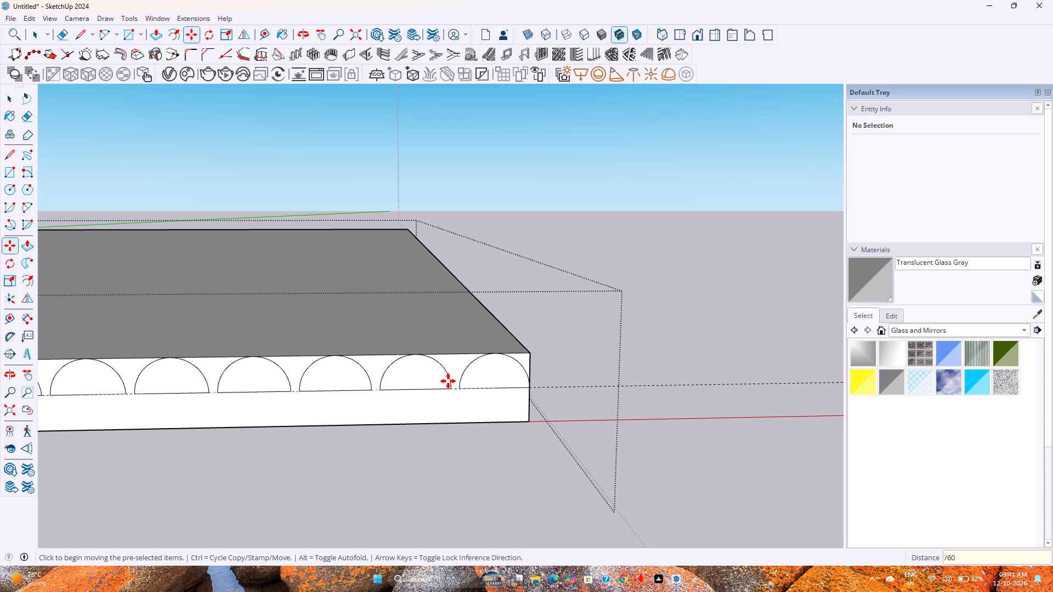
type("/70")
key("Return")
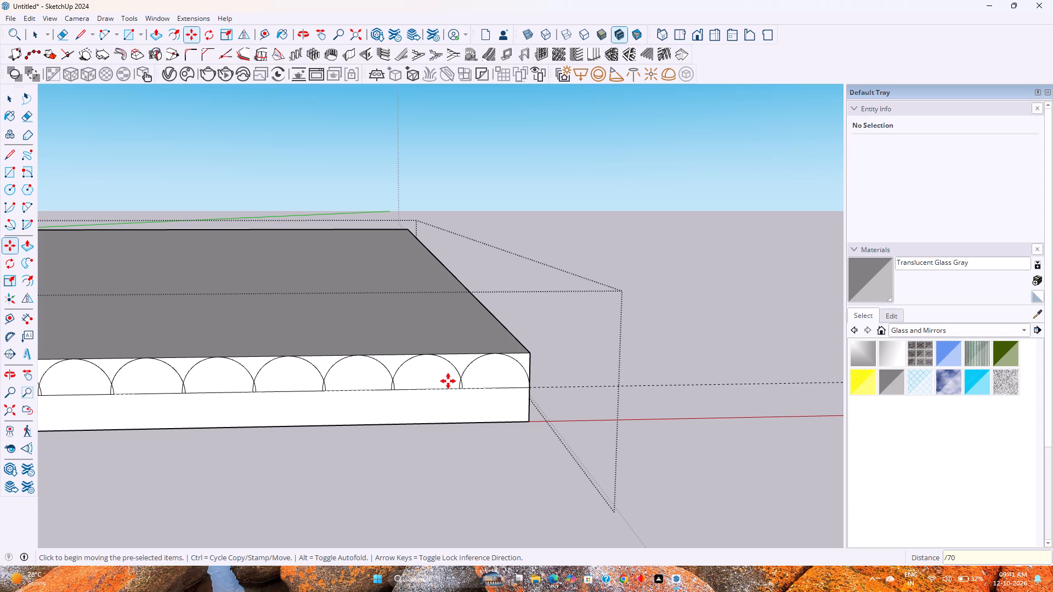
key("slash")
type("60")
key("Return")
type("/65")
key("Return")
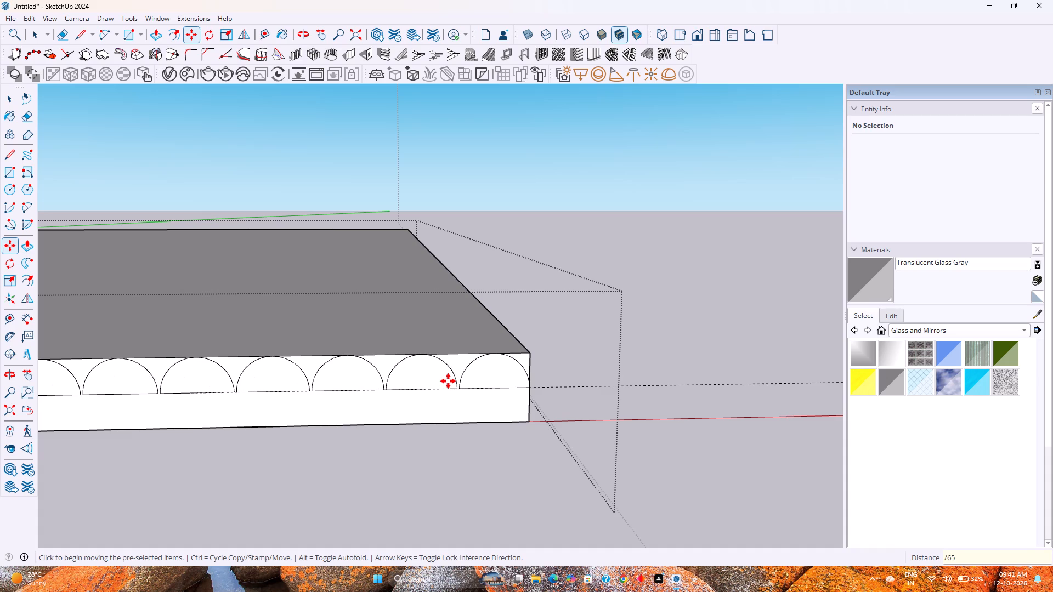
Examine the gaps between neighbouring half-circles near the slab's far end and check that the surrounding front face is separate.
key("space")
scroll(467, 369, "up", 3)
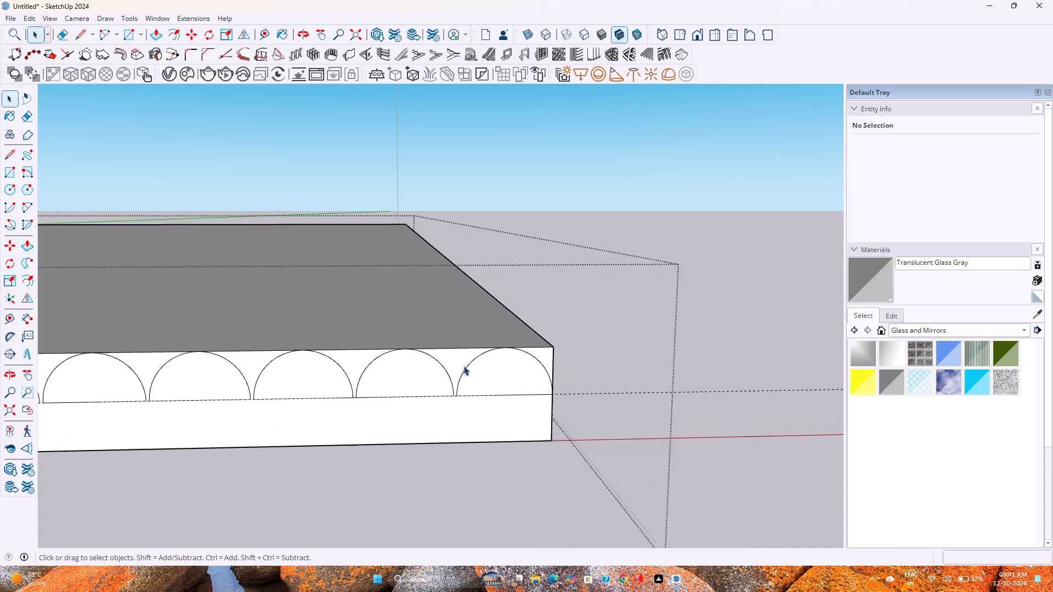
scroll(463, 366, "up", 8)
left_click(457, 360)
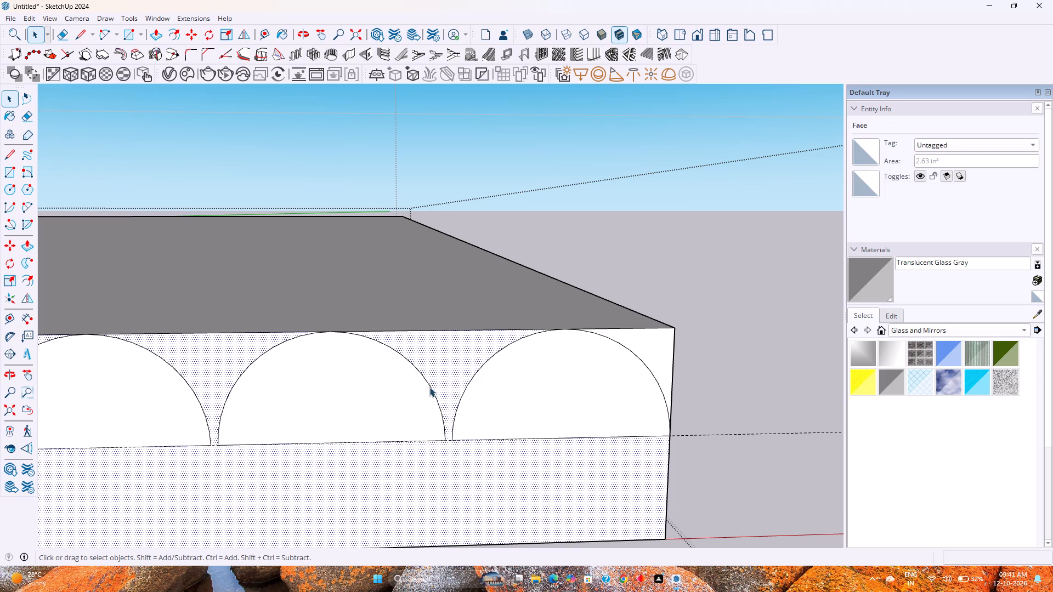
scroll(213, 445, "up", 8)
scroll(213, 444, "down", 4)
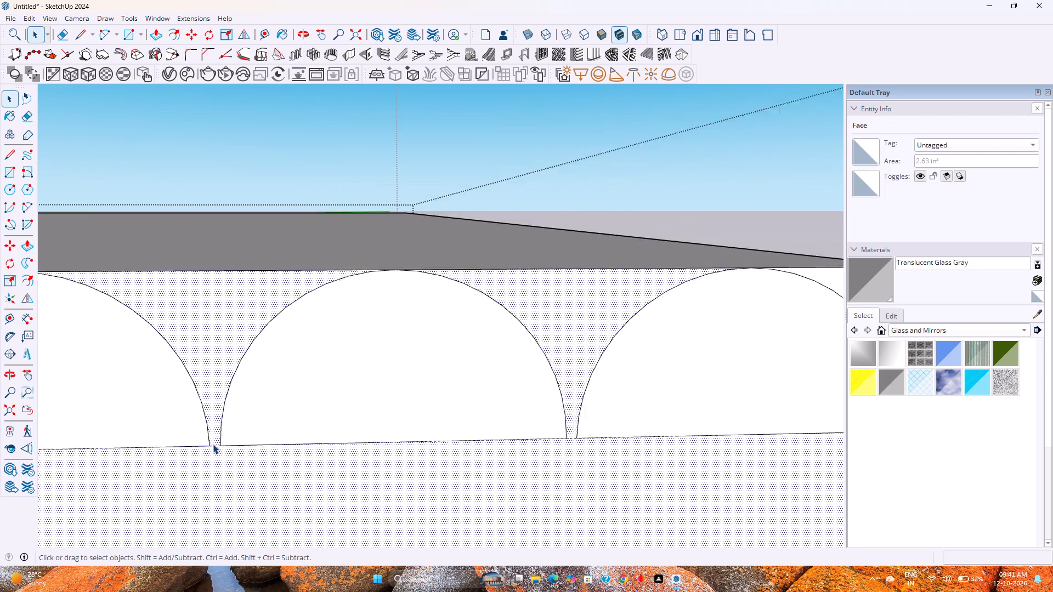
scroll(213, 444, "down", 7)
scroll(213, 444, "up", 4)
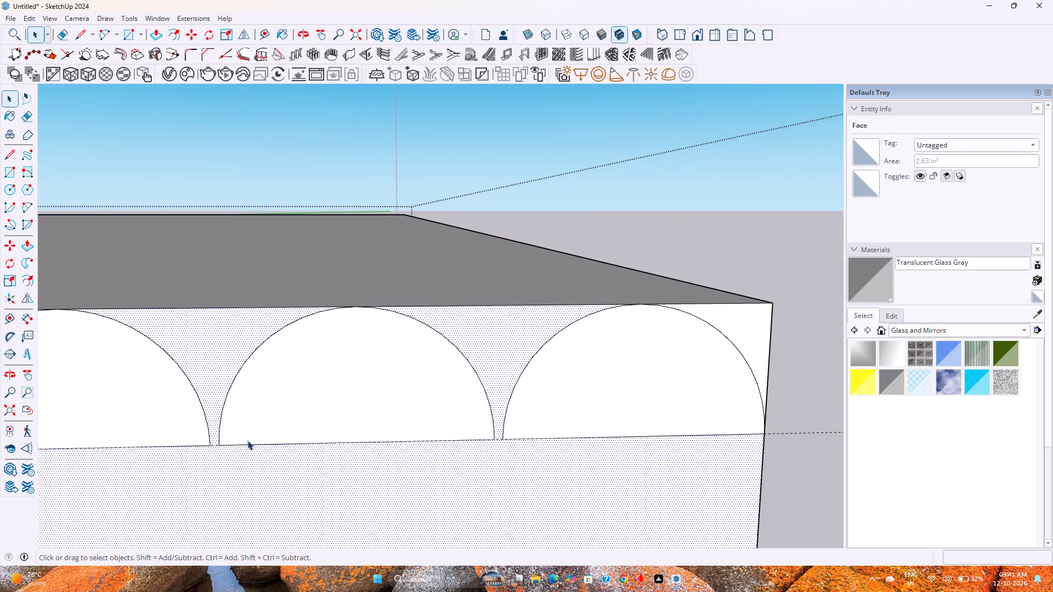
scroll(265, 440, "down", 8)
middle_click_drag(272, 440, 478, 424, "shift")
middle_click(478, 424, "shift")
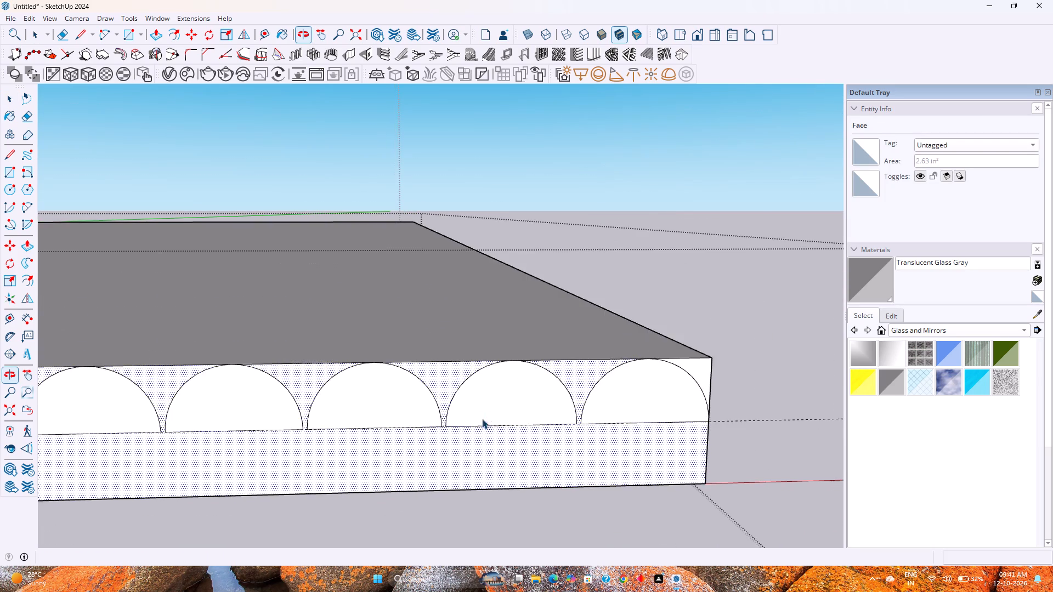
Draw a 1' 5" line across the front face along the half-circles' base, from one side edge to the other.
scroll(488, 405, "down", 16)
middle_click_drag(449, 409, 682, 390, "shift")
scroll(427, 400, "down", 5)
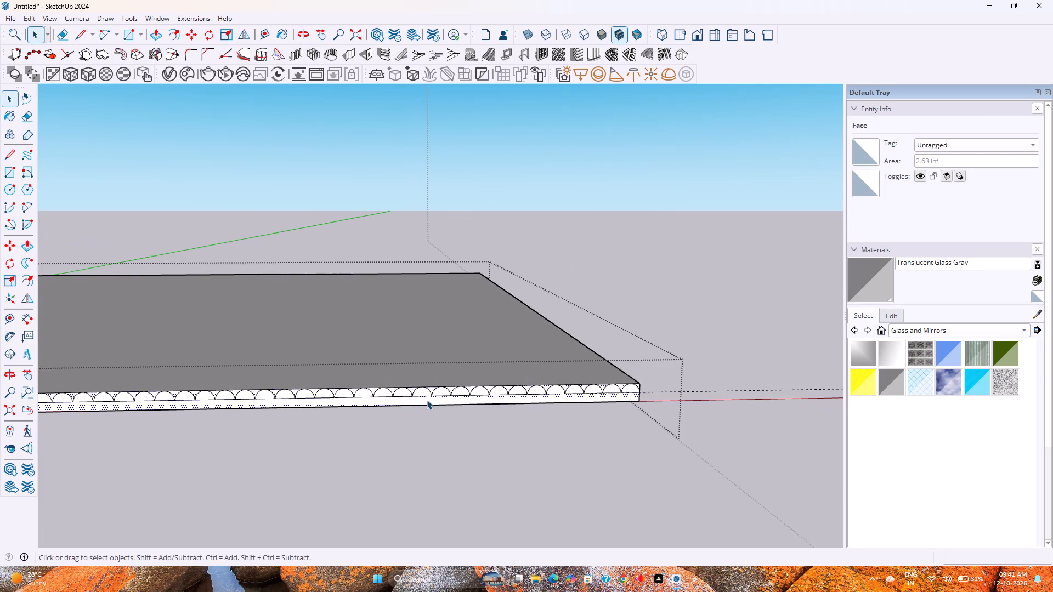
middle_click_drag(349, 411, 599, 391, "shift")
scroll(481, 388, "down", 4)
key("l")
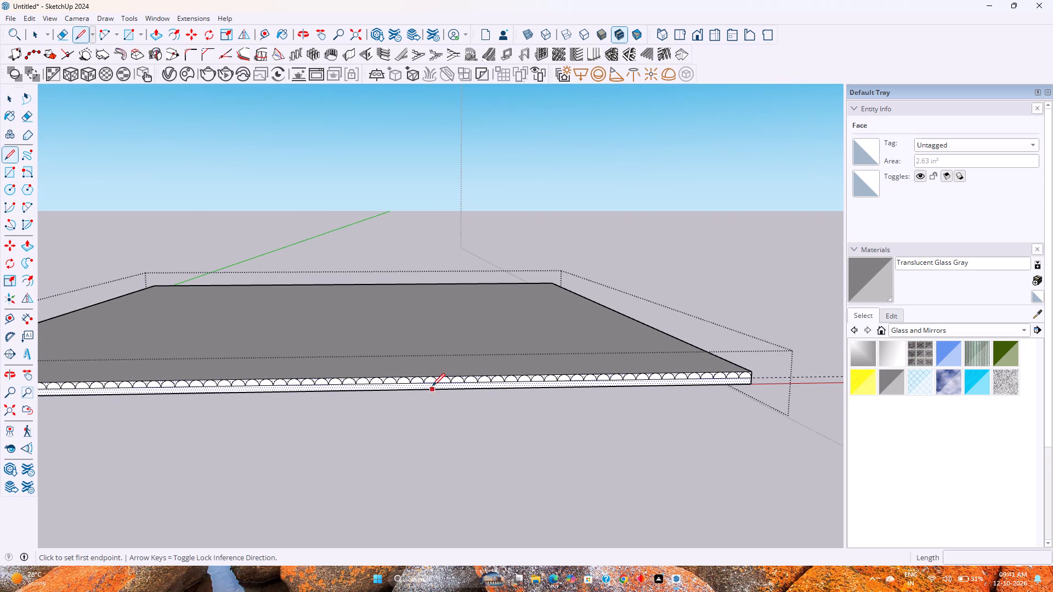
scroll(432, 386, "down", 9)
scroll(190, 382, "up", 14)
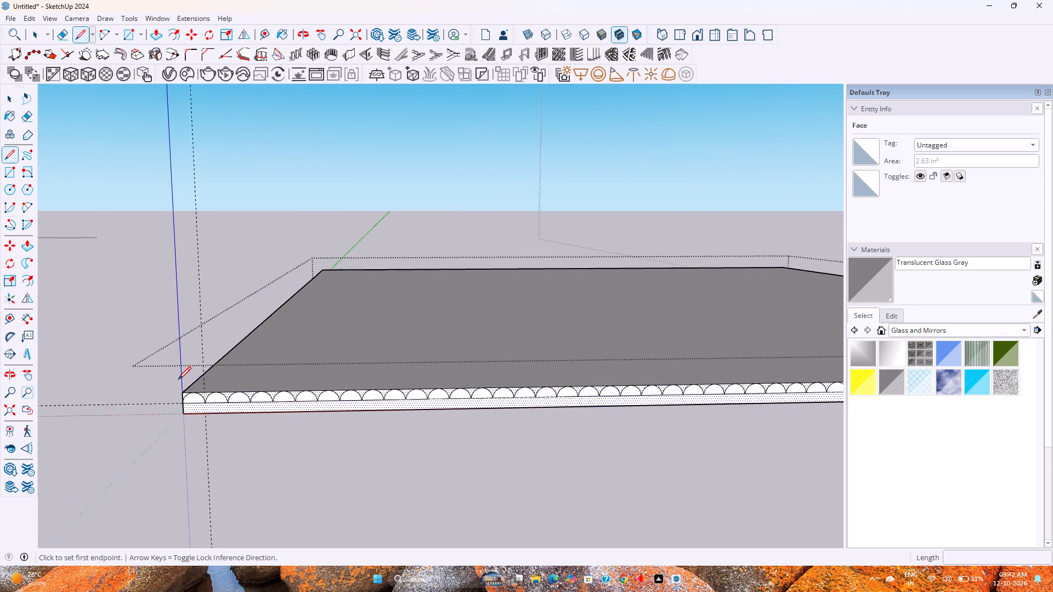
scroll(178, 379, "up", 8)
scroll(184, 441, "up", 8)
left_click(192, 406)
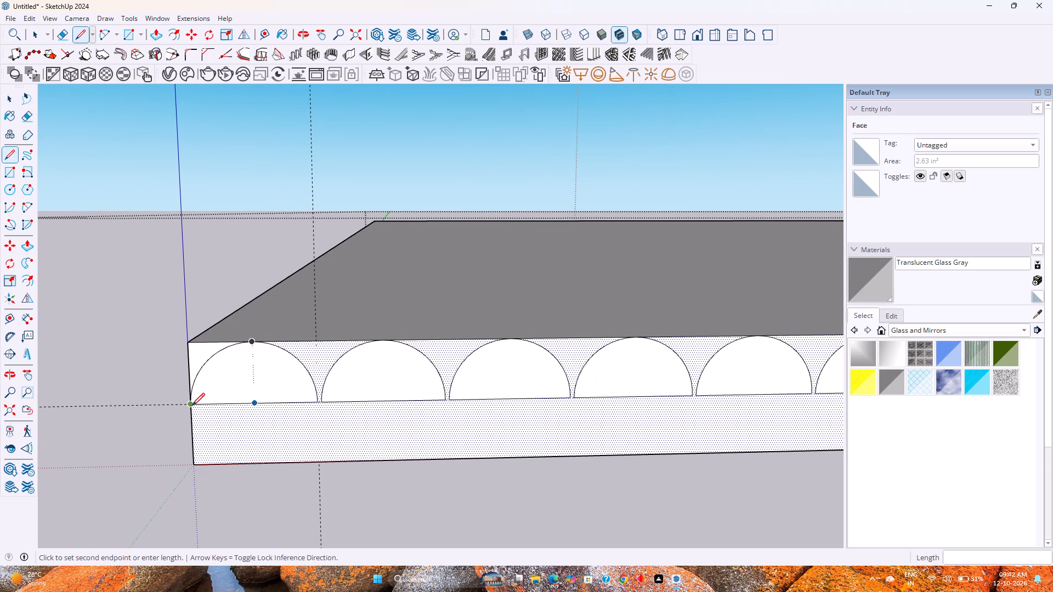
scroll(320, 412, "down", 18)
middle_click_drag(480, 402, 57, 425, "shift")
scroll(57, 425, "down", 3)
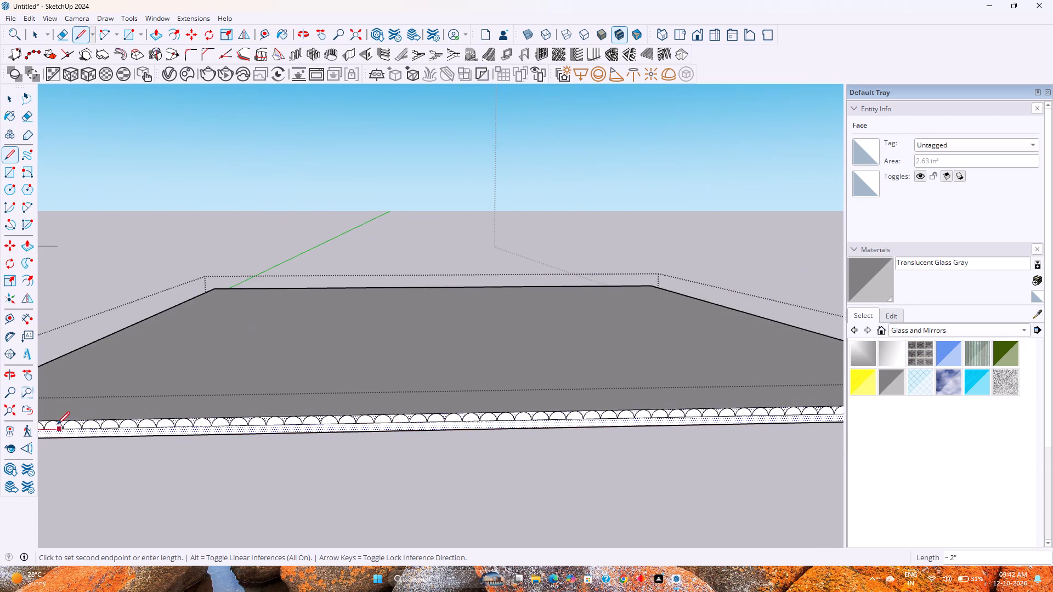
scroll(57, 424, "down", 6)
scroll(545, 410, "down", 1)
scroll(687, 426, "up", 9)
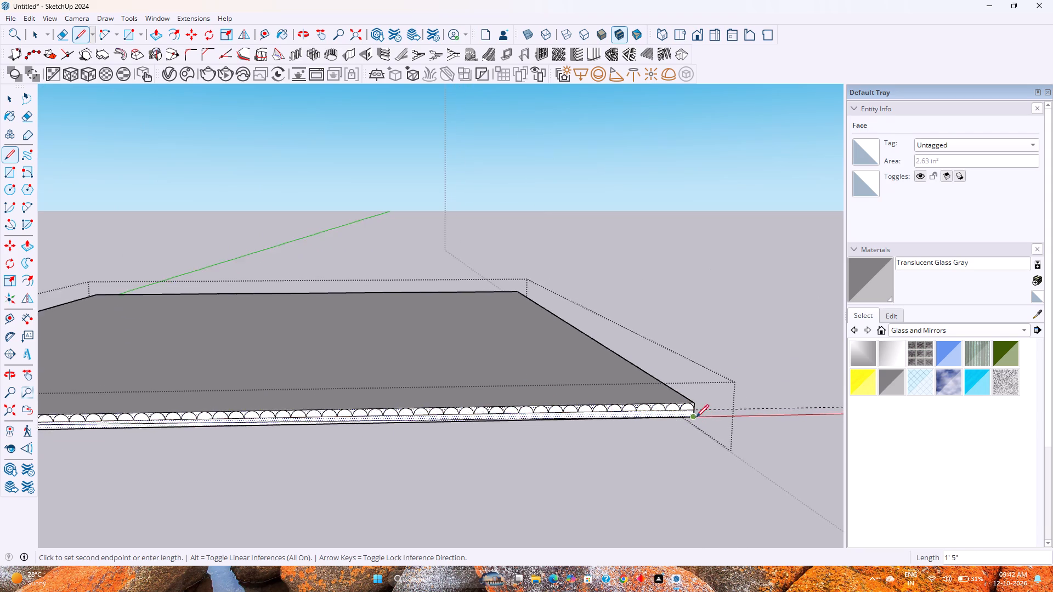
scroll(696, 417, "up", 12)
left_click(694, 405)
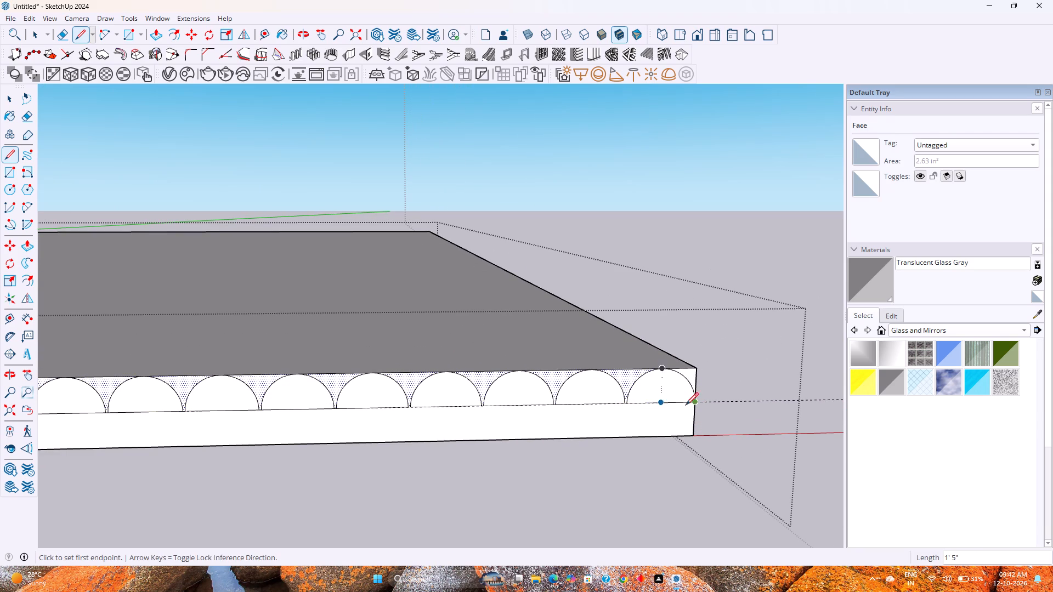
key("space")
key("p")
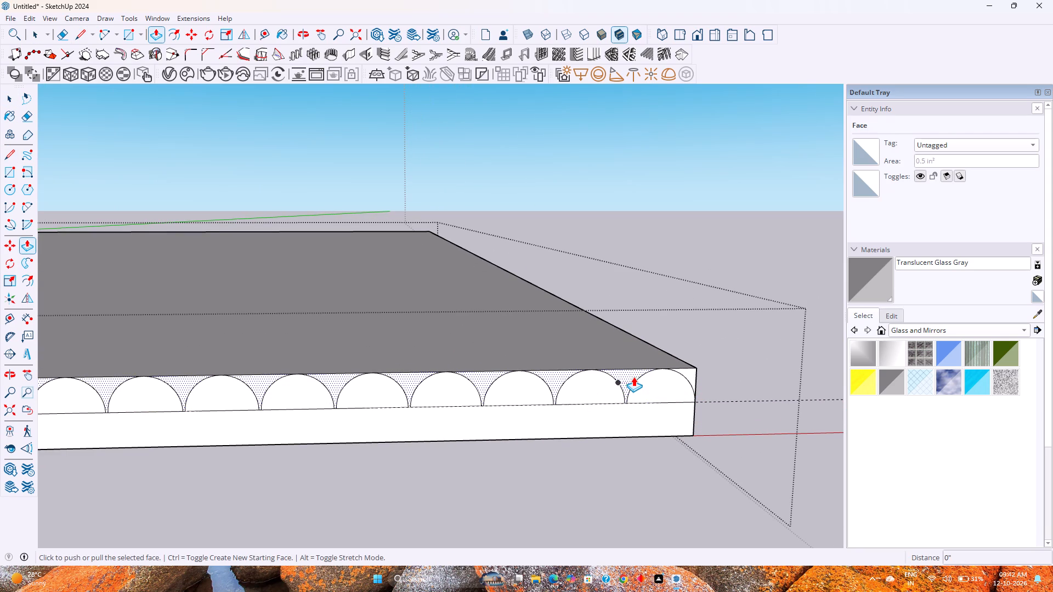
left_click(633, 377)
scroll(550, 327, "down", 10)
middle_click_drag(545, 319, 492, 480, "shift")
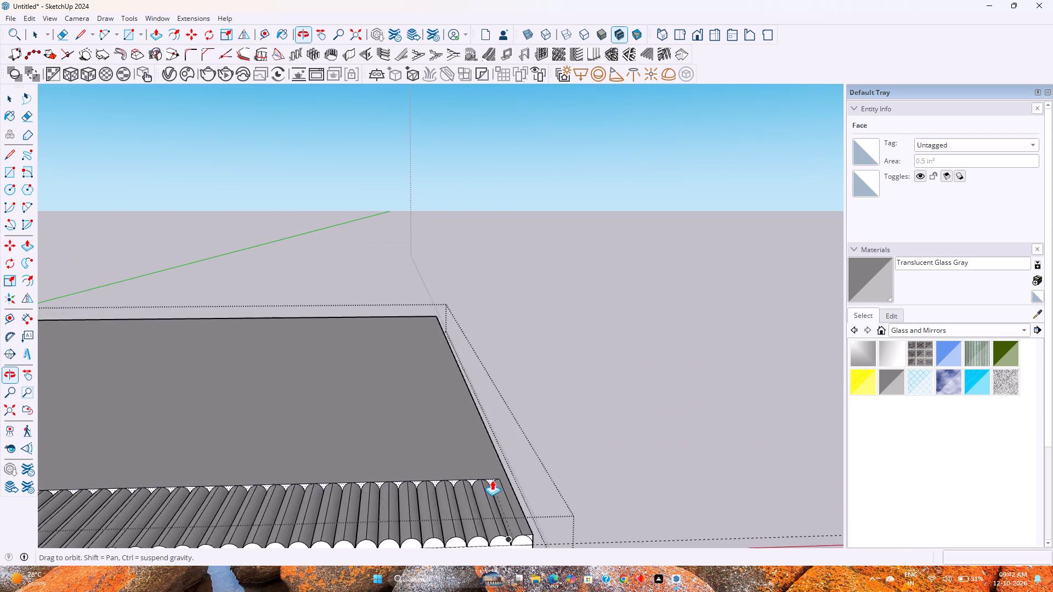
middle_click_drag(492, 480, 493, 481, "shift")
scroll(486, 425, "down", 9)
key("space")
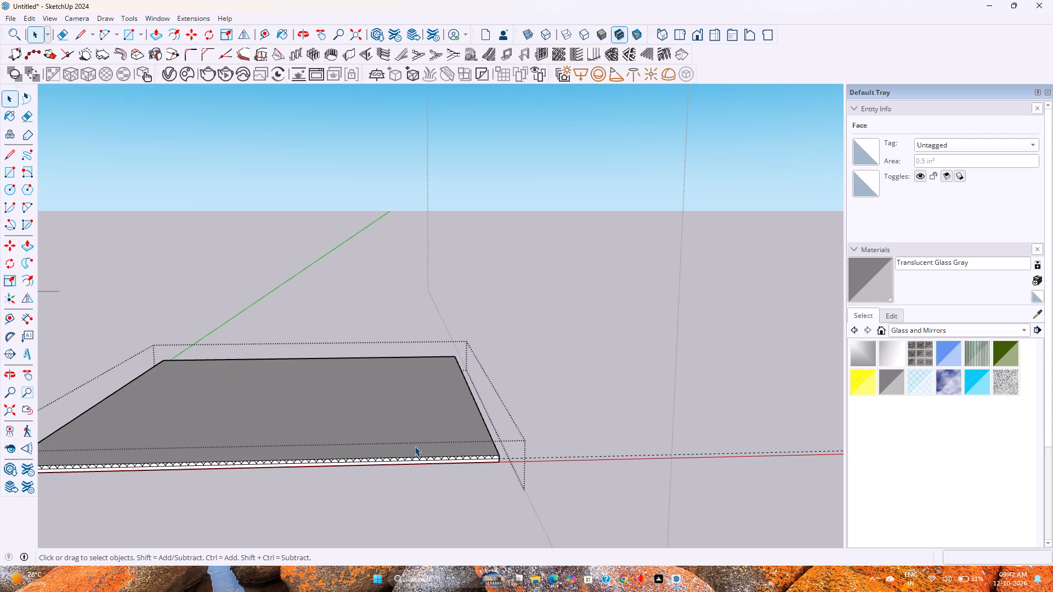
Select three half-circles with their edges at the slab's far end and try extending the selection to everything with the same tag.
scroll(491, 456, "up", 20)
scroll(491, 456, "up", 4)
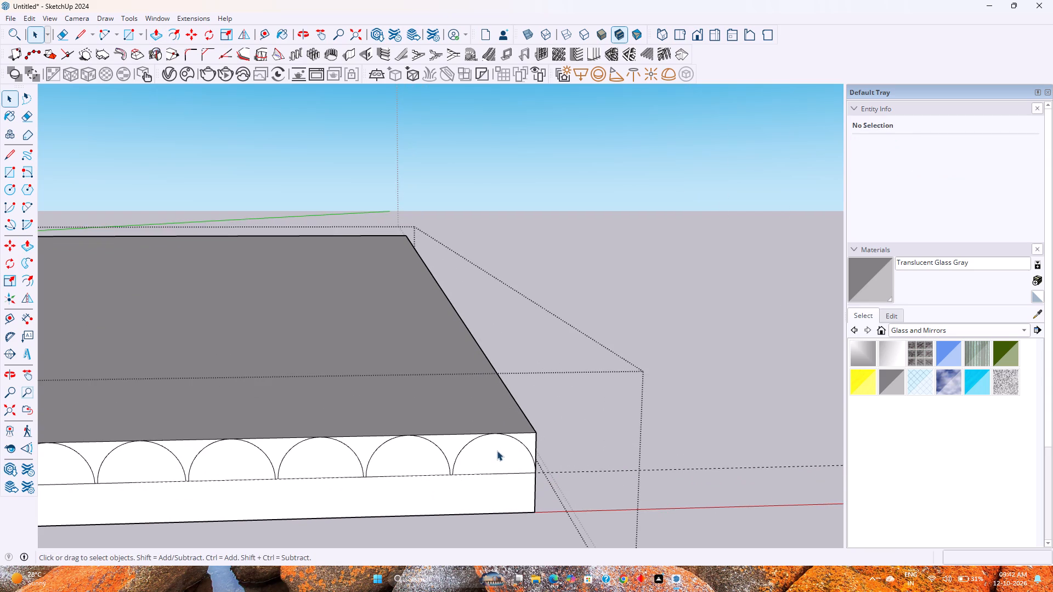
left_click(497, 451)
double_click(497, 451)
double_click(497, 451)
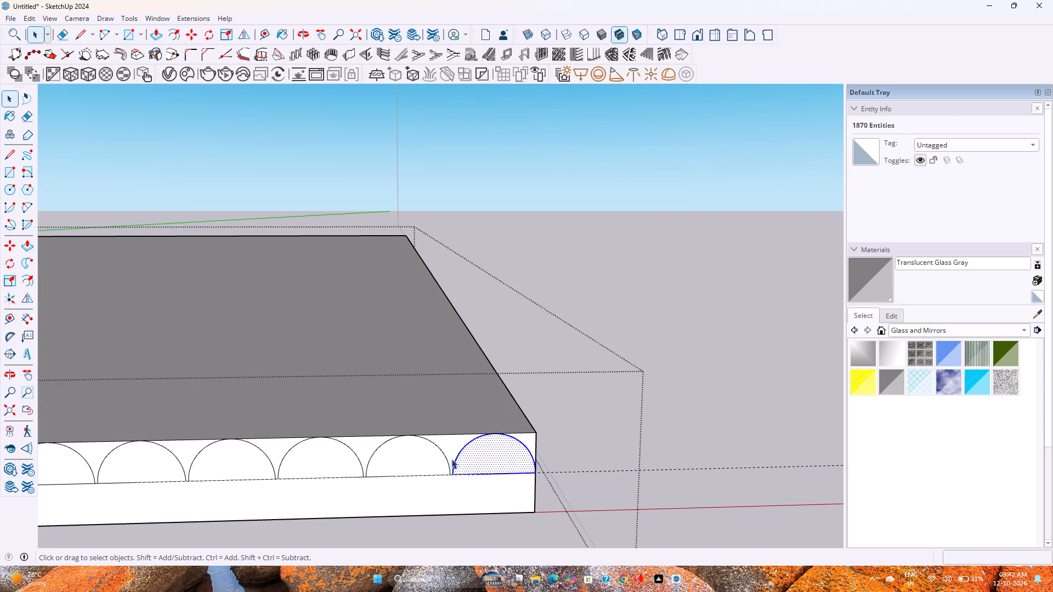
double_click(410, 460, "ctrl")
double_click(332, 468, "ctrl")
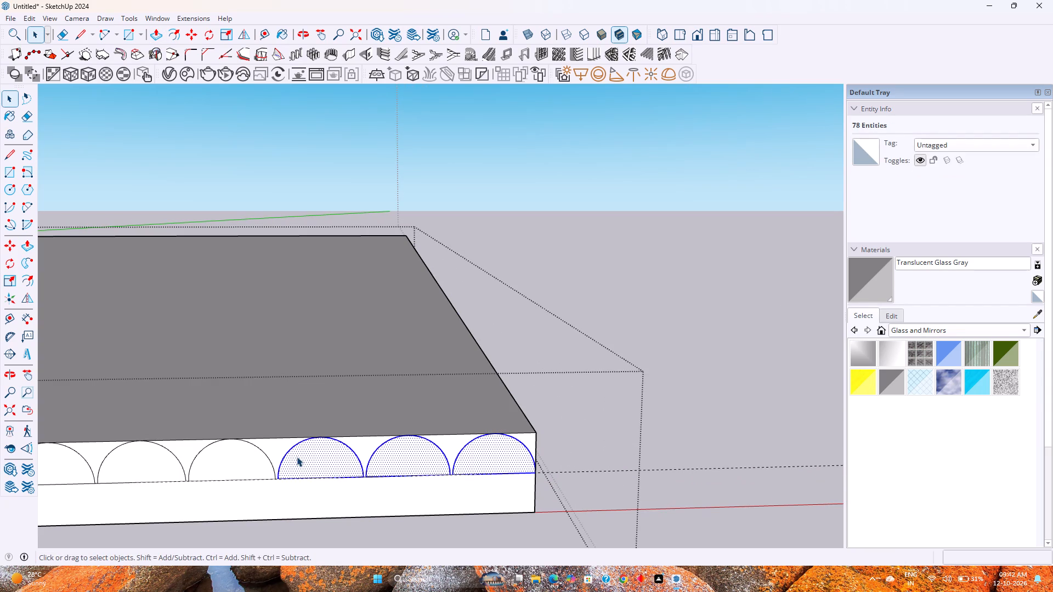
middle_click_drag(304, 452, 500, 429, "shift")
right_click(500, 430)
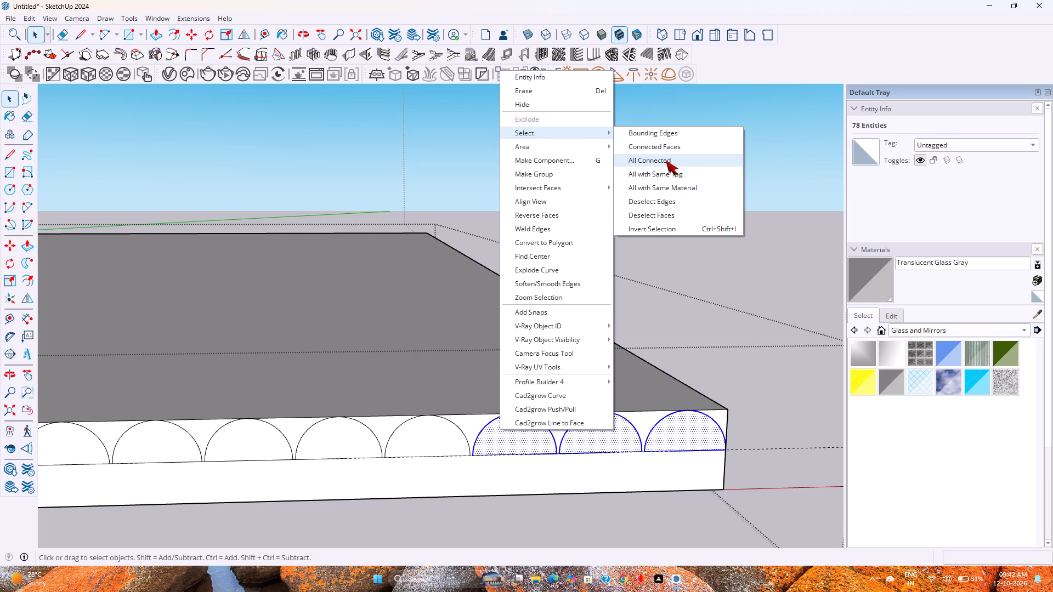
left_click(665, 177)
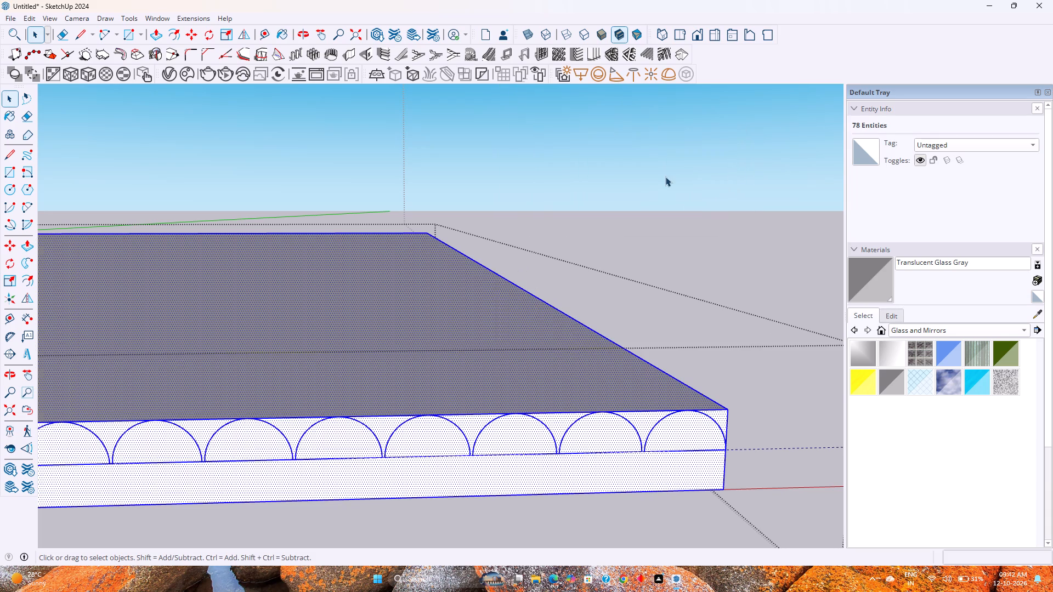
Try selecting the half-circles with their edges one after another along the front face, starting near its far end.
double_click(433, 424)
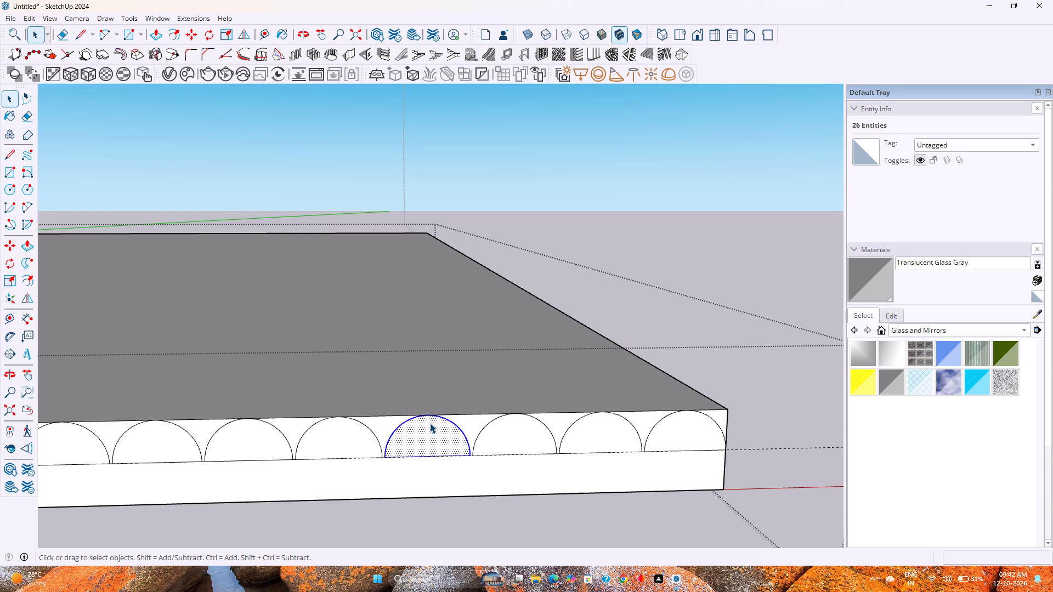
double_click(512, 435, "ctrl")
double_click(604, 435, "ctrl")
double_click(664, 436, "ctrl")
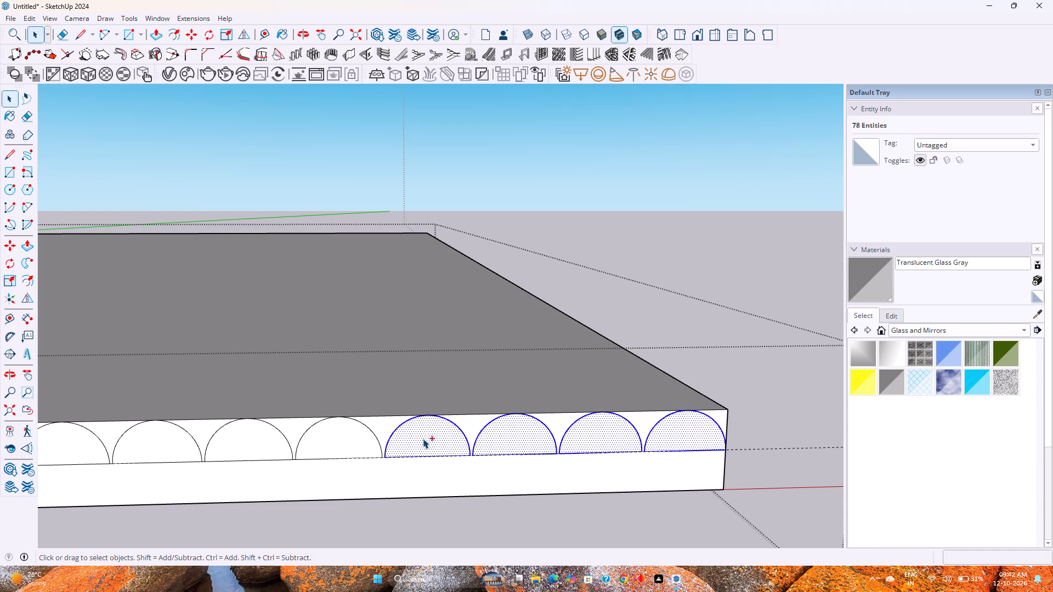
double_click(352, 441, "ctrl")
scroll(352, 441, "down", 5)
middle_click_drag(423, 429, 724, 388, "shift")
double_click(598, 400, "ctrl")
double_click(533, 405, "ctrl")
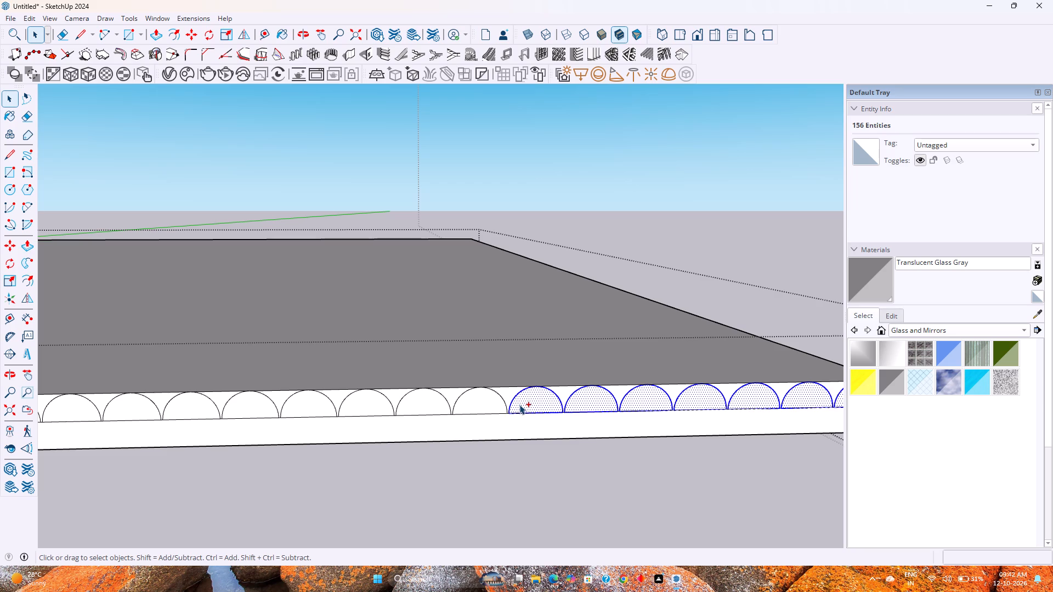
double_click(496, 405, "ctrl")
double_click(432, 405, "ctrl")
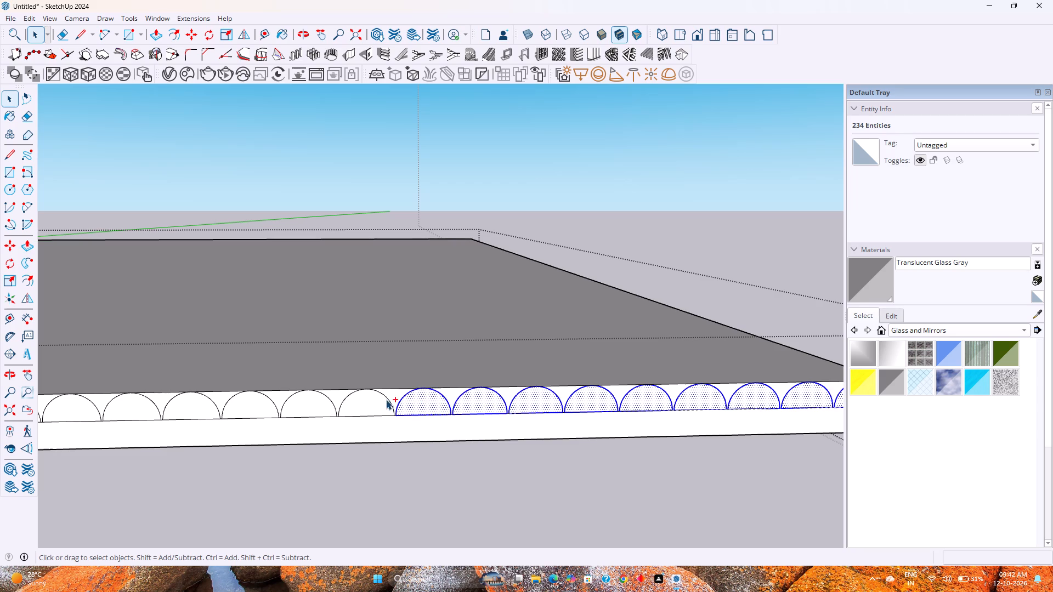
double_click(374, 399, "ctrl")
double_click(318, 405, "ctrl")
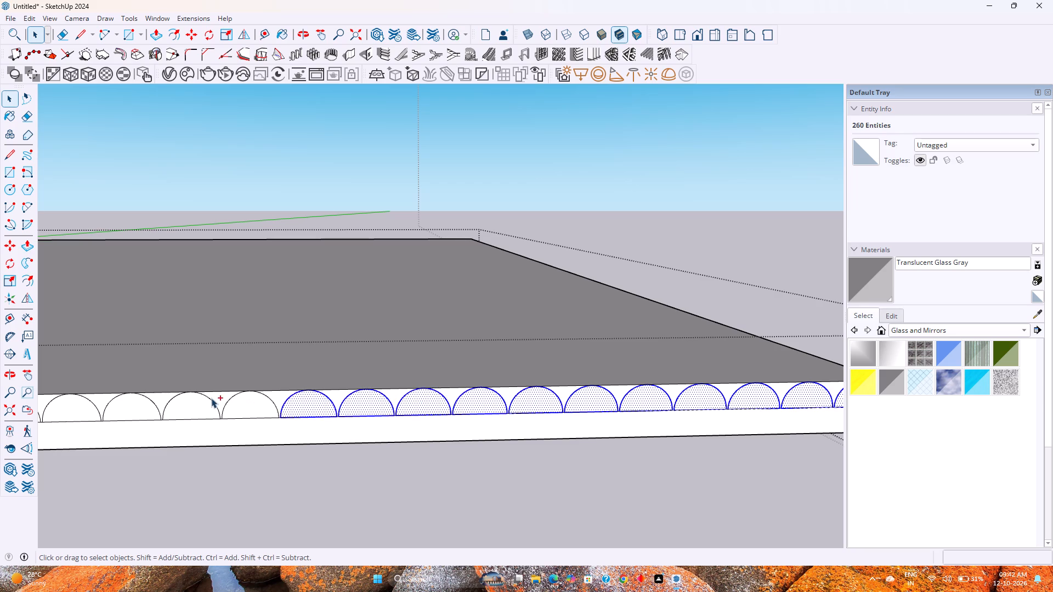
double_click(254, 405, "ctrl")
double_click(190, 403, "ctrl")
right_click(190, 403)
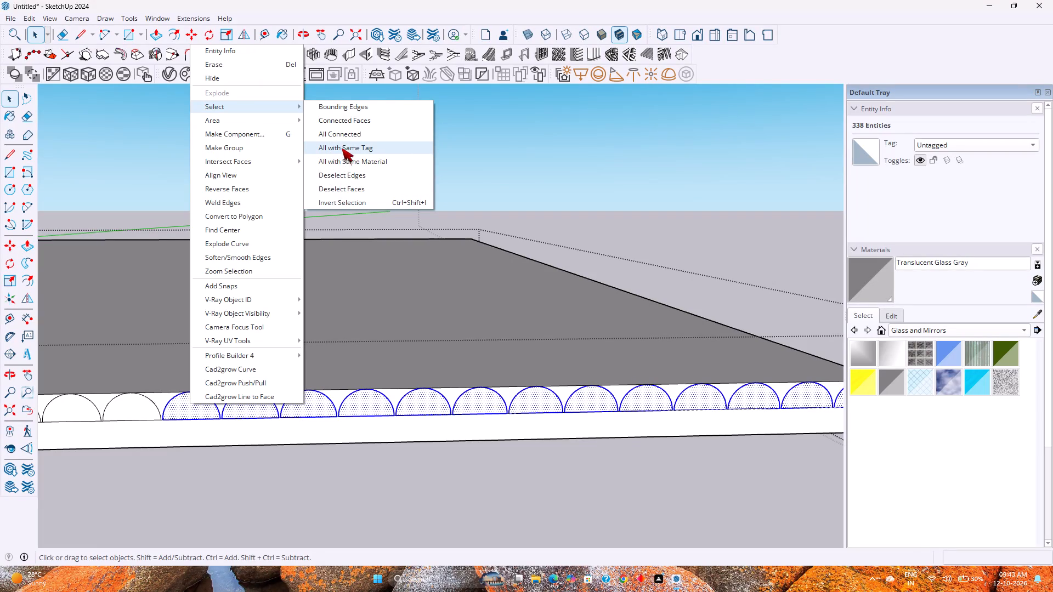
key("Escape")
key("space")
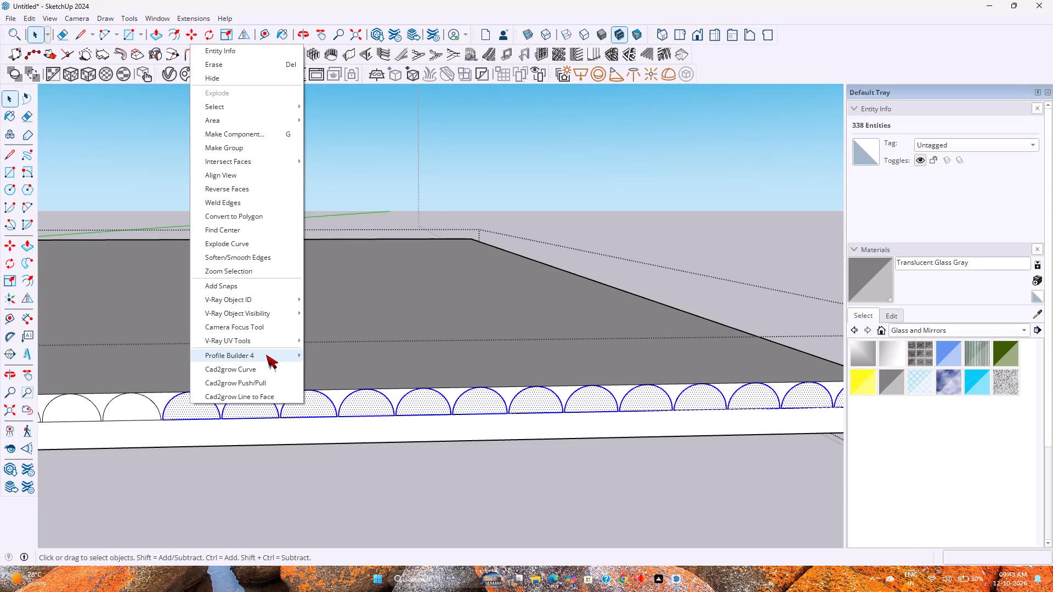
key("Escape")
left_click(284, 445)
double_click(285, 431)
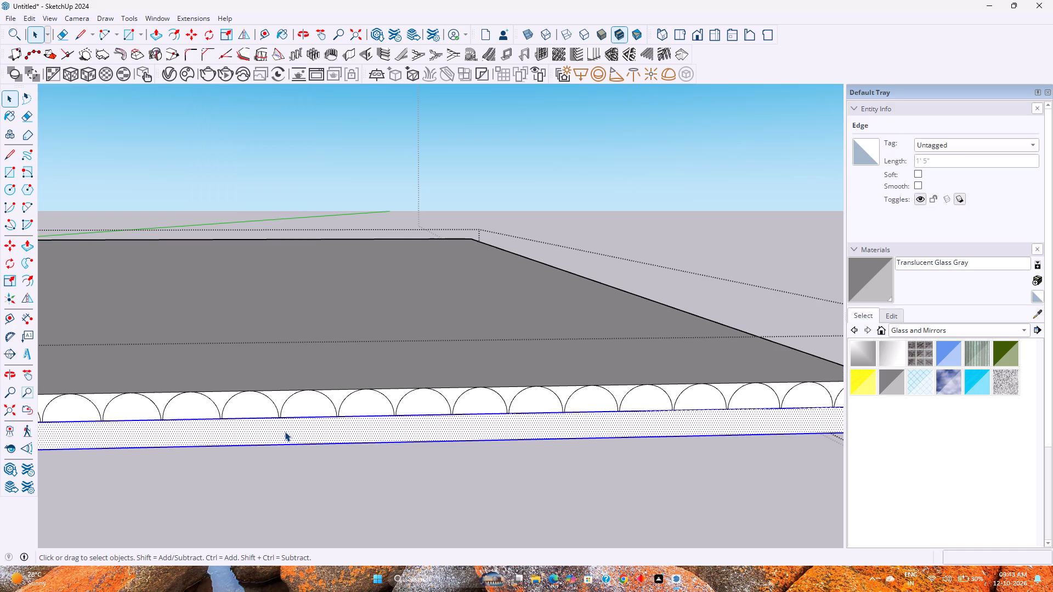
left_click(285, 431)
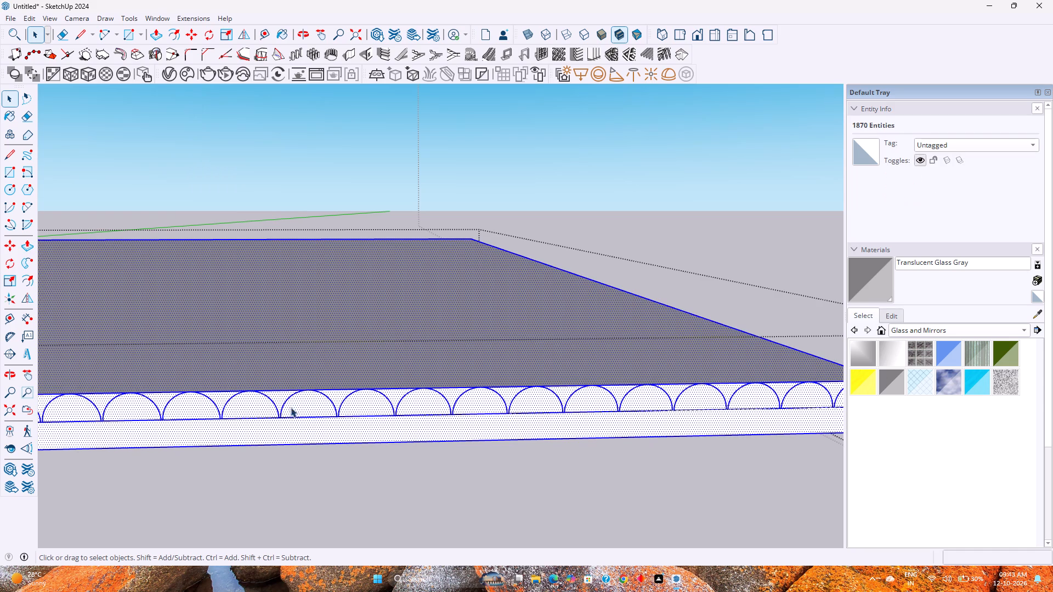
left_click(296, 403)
Weld the edges of each of the last four half-circles at the front face's far end, one half-circle at a time.
scroll(697, 386, "up", 5)
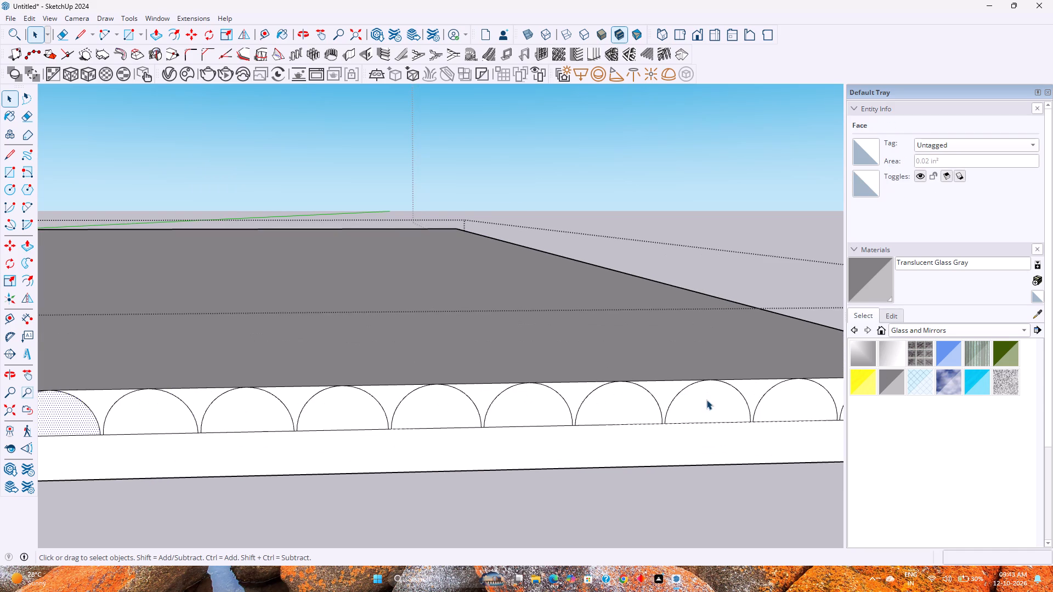
double_click(706, 400)
right_click(706, 400)
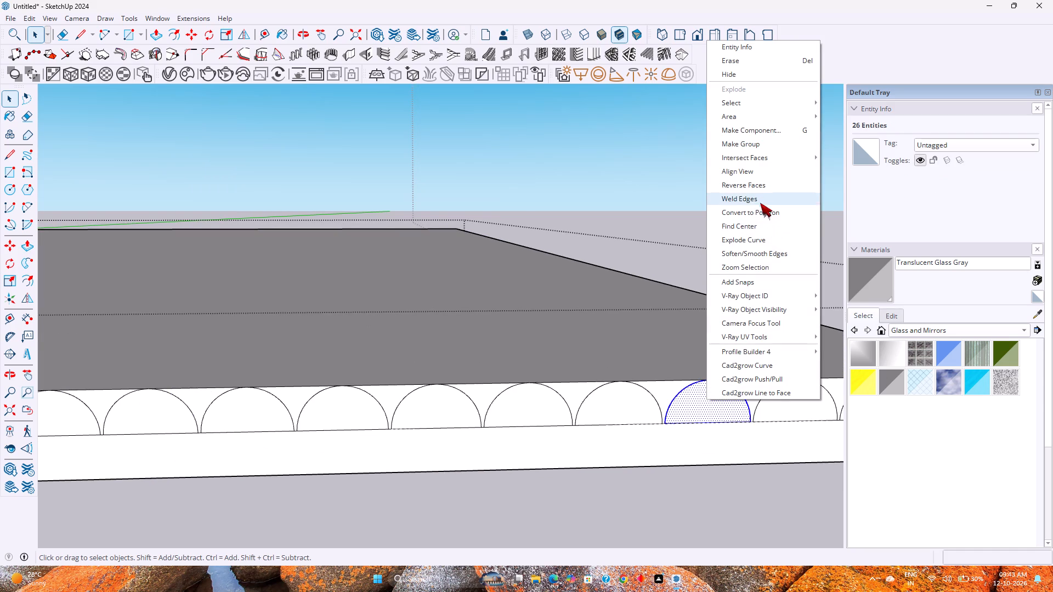
left_click(760, 201)
middle_click_drag(753, 361, 573, 399)
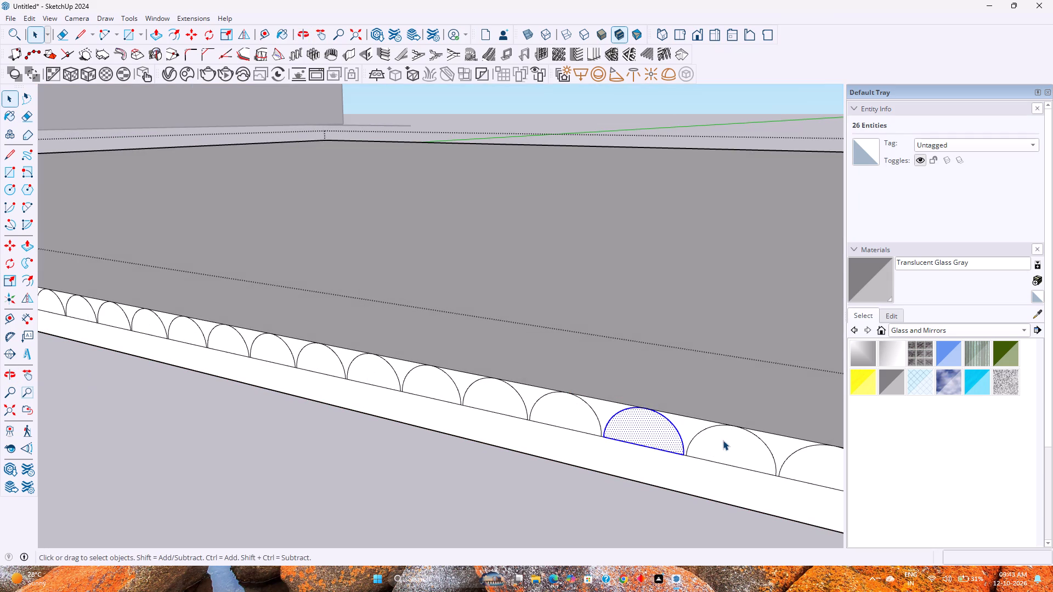
double_click(723, 440)
right_click(749, 459)
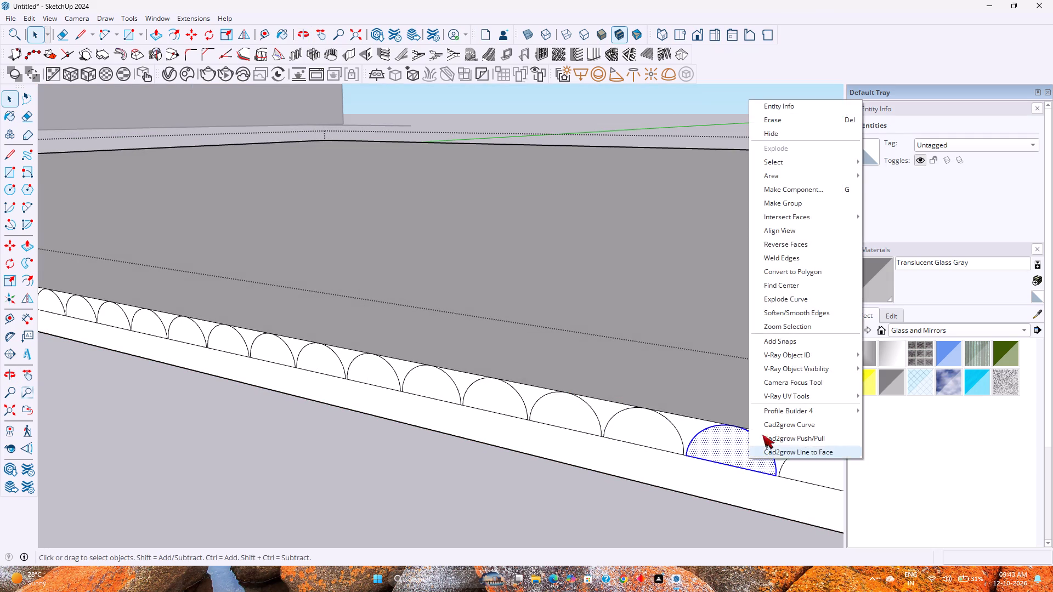
left_click(789, 262)
scroll(618, 415, "down", 4)
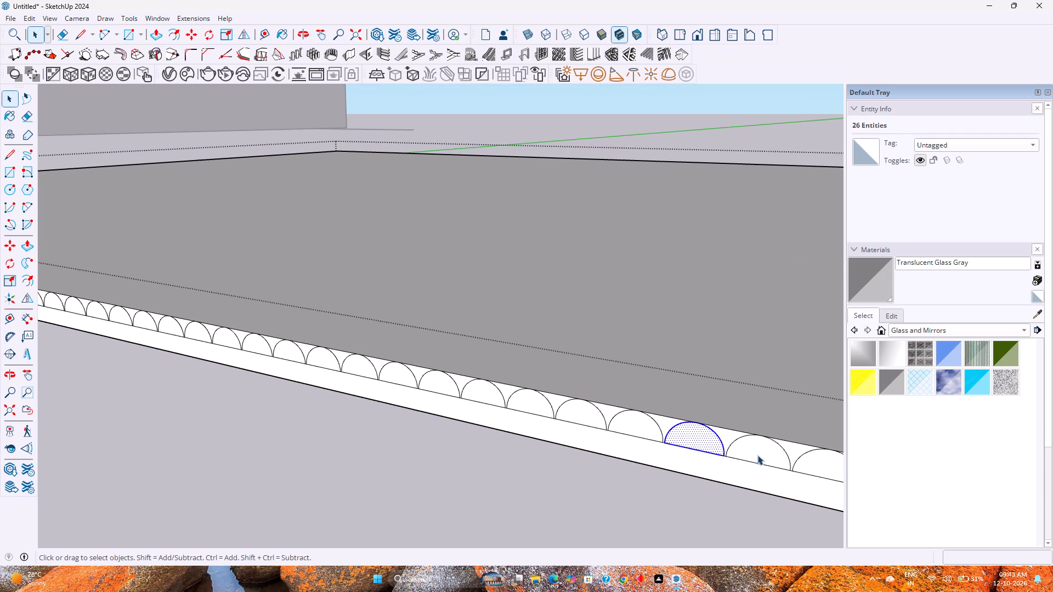
double_click(757, 455)
middle_click_drag(756, 451, 556, 401, "shift")
right_click(556, 401)
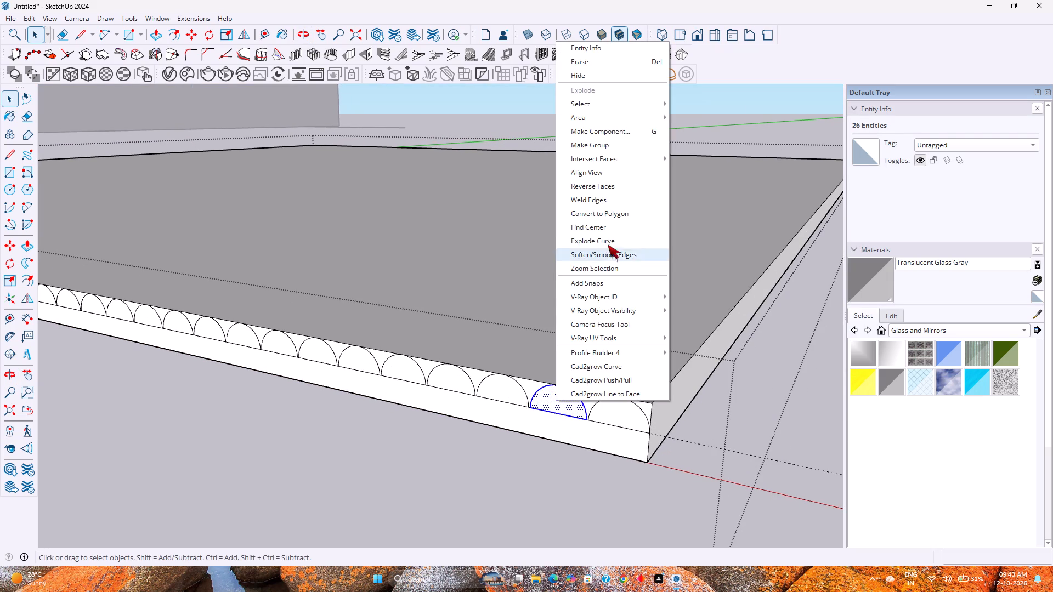
left_click(617, 204)
double_click(613, 414)
right_click(613, 414)
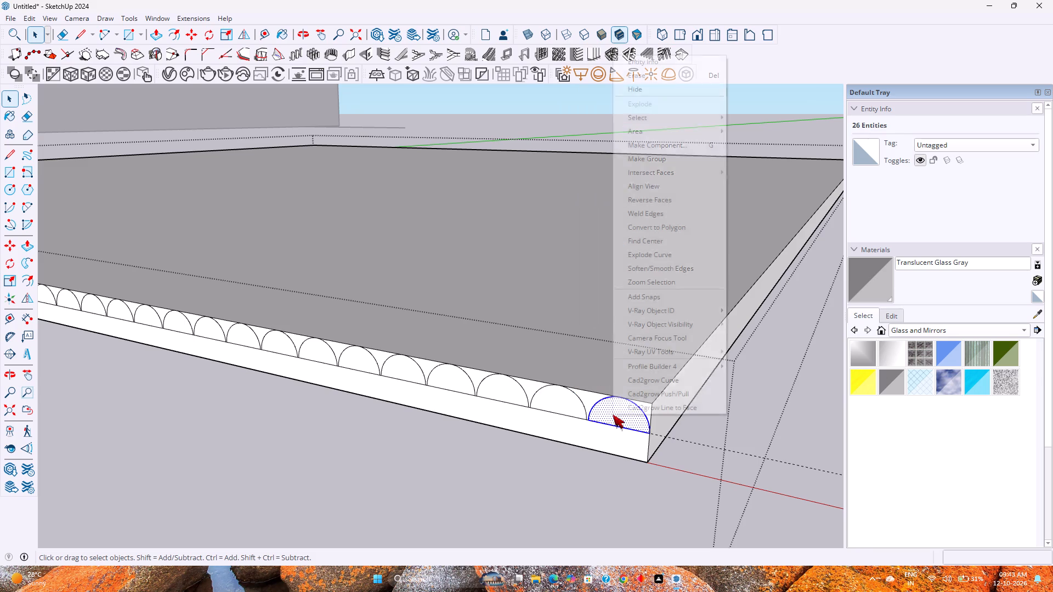
left_click(659, 218)
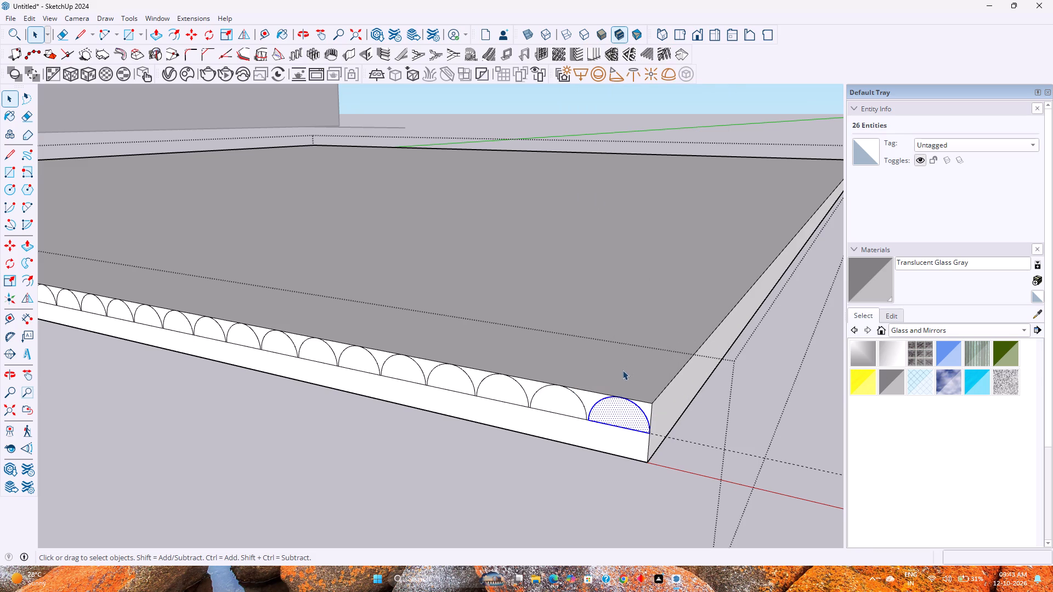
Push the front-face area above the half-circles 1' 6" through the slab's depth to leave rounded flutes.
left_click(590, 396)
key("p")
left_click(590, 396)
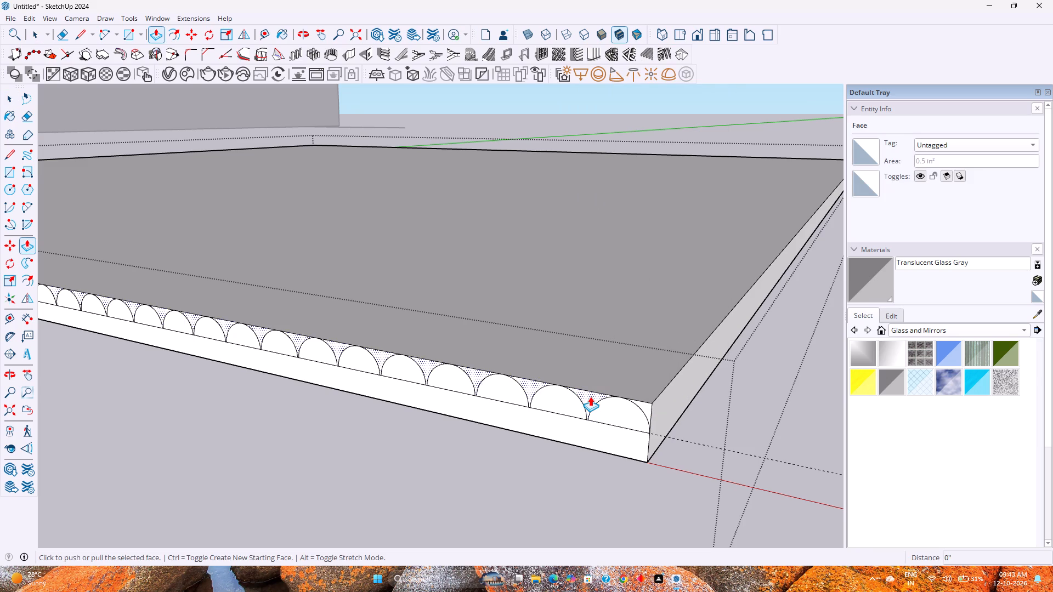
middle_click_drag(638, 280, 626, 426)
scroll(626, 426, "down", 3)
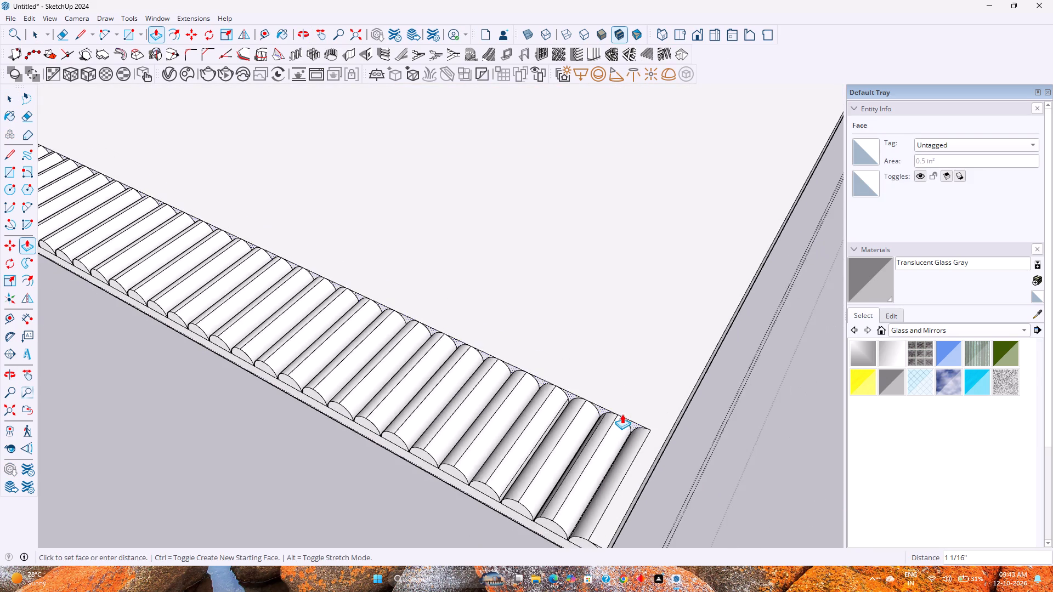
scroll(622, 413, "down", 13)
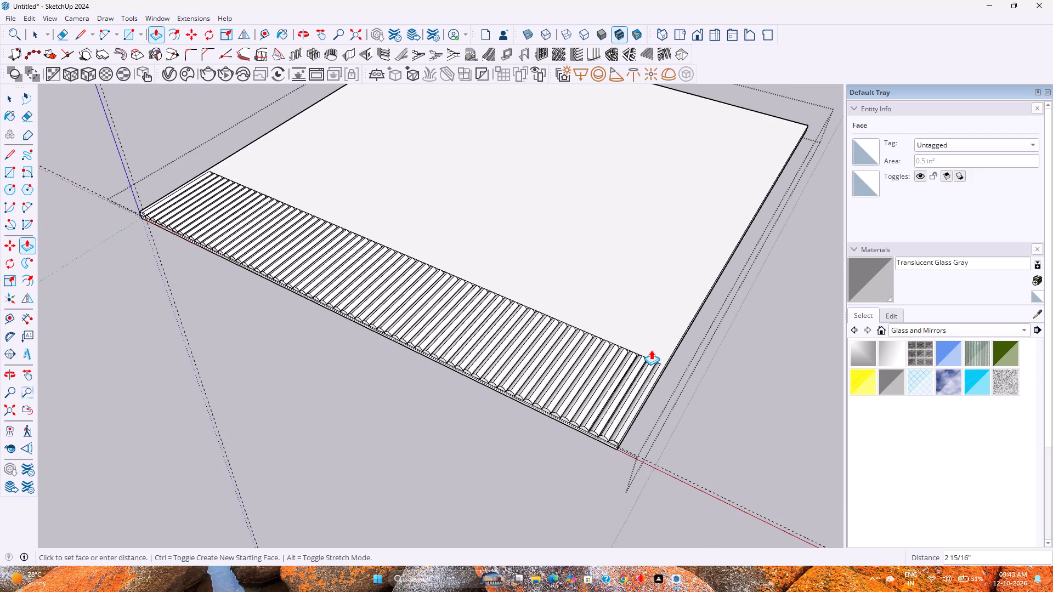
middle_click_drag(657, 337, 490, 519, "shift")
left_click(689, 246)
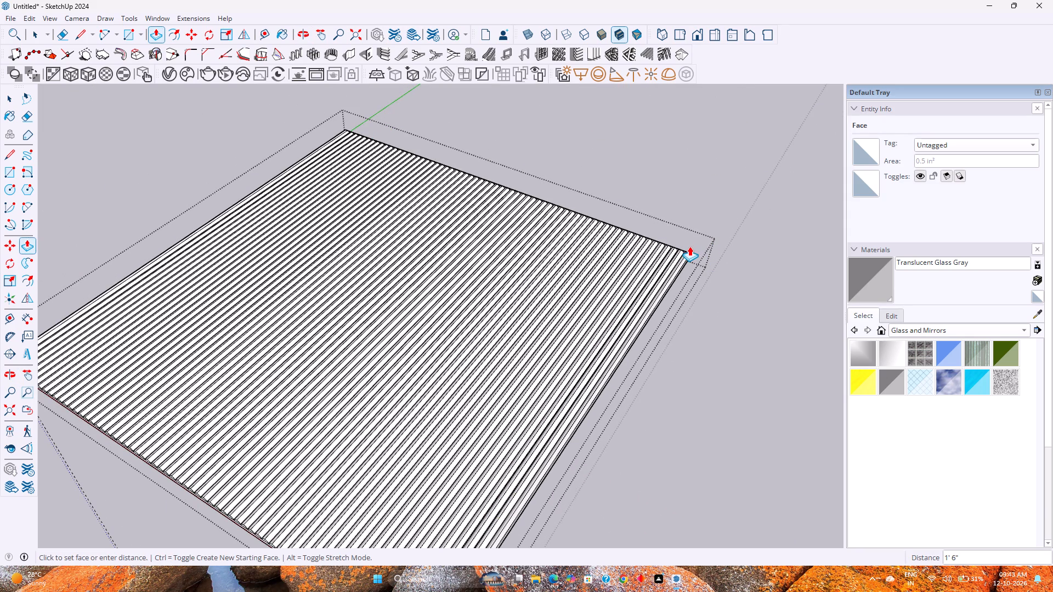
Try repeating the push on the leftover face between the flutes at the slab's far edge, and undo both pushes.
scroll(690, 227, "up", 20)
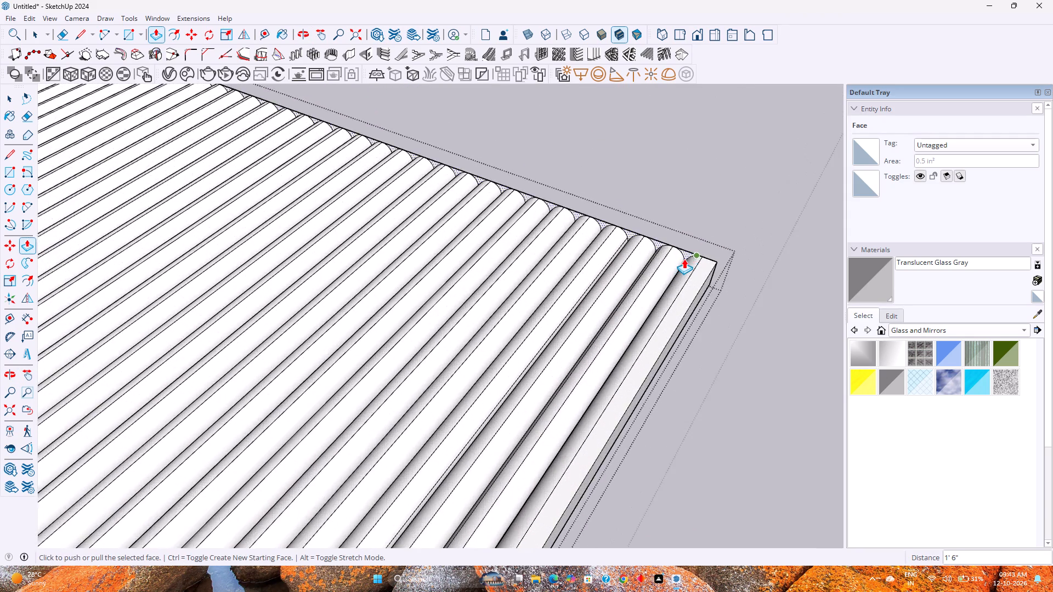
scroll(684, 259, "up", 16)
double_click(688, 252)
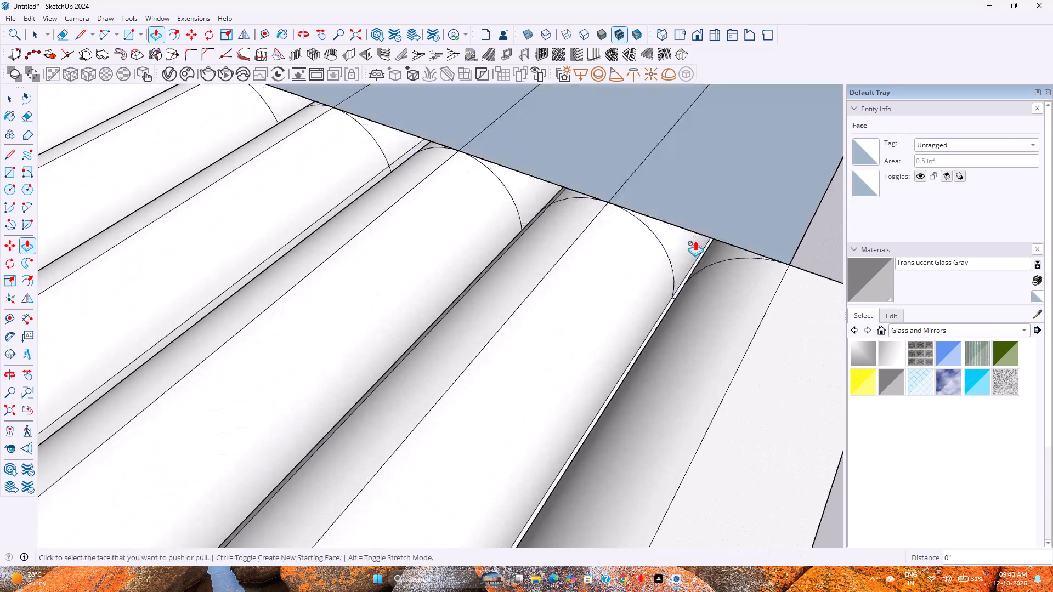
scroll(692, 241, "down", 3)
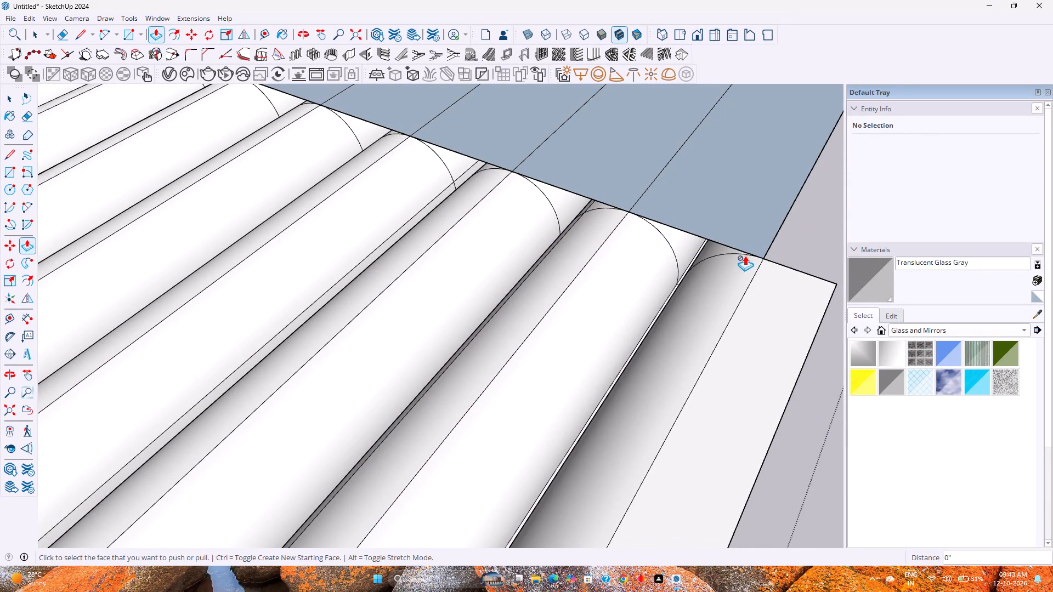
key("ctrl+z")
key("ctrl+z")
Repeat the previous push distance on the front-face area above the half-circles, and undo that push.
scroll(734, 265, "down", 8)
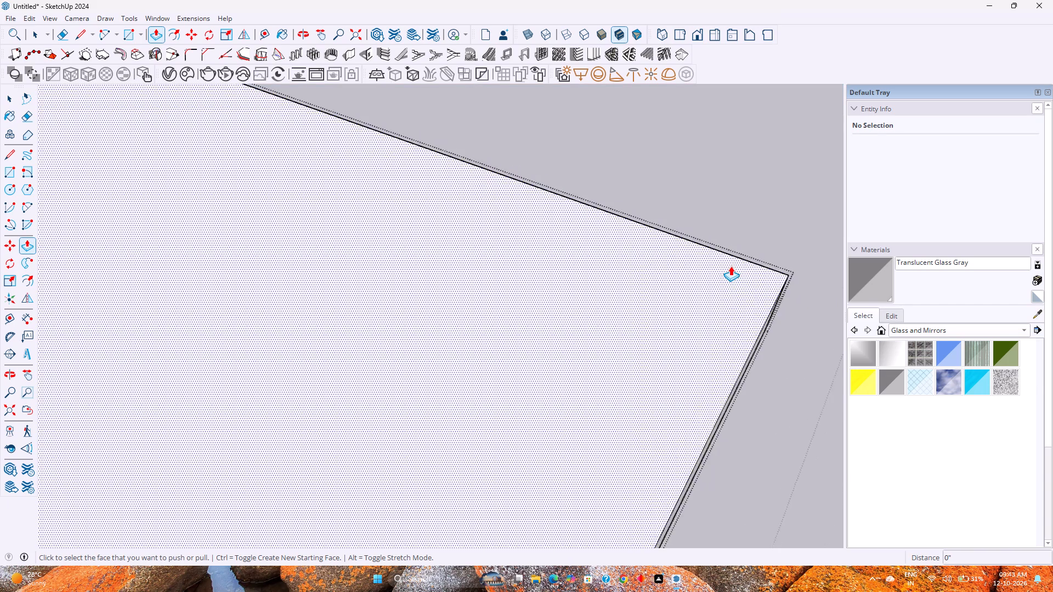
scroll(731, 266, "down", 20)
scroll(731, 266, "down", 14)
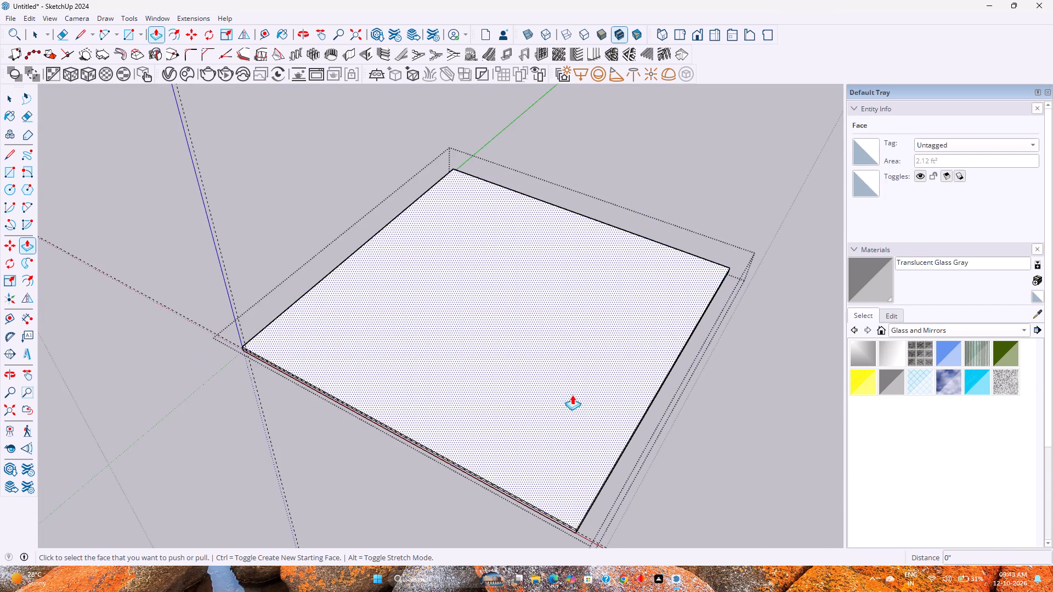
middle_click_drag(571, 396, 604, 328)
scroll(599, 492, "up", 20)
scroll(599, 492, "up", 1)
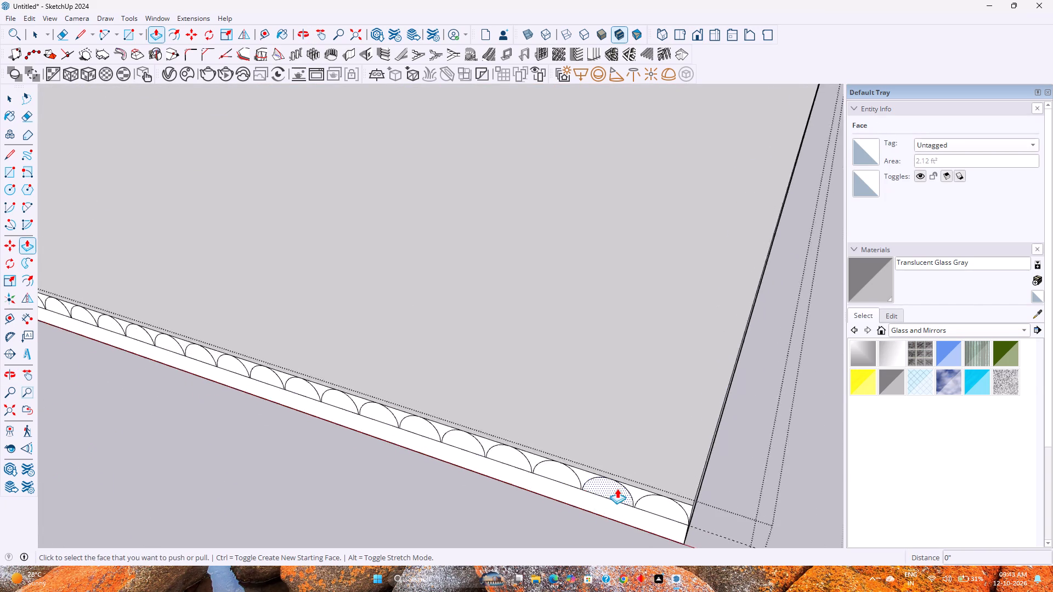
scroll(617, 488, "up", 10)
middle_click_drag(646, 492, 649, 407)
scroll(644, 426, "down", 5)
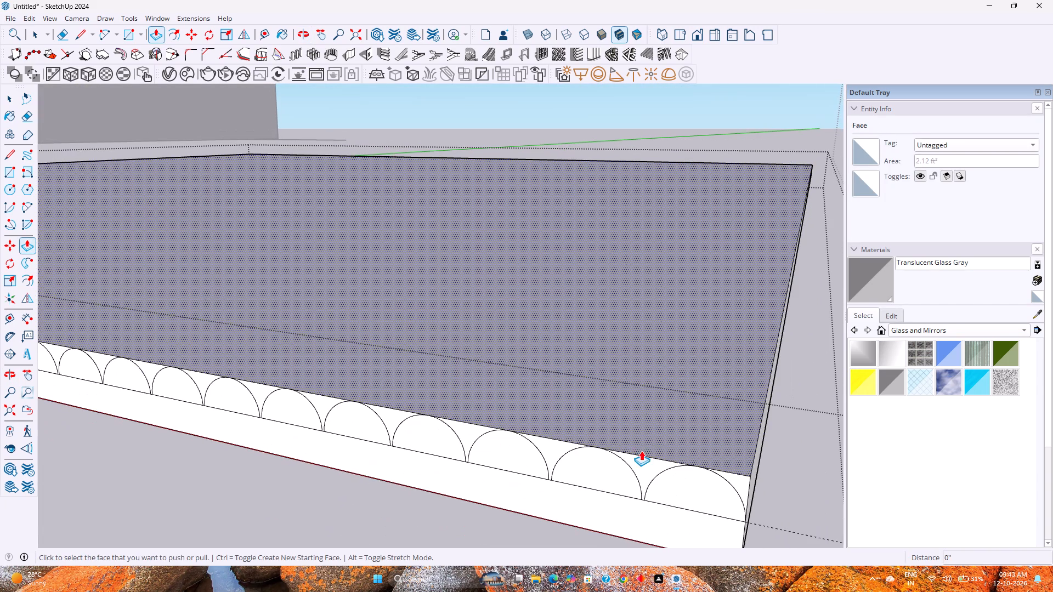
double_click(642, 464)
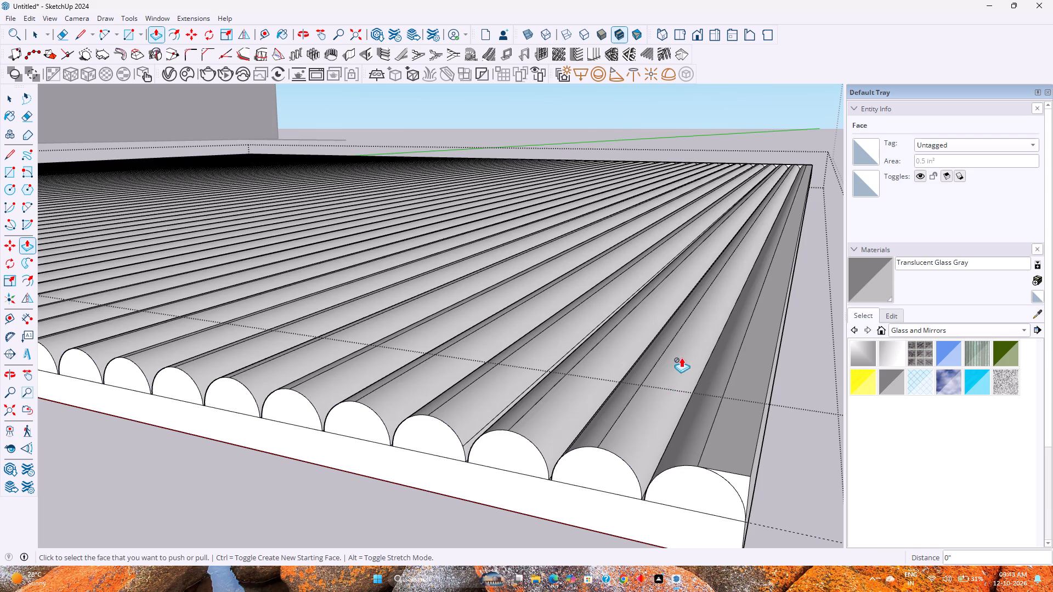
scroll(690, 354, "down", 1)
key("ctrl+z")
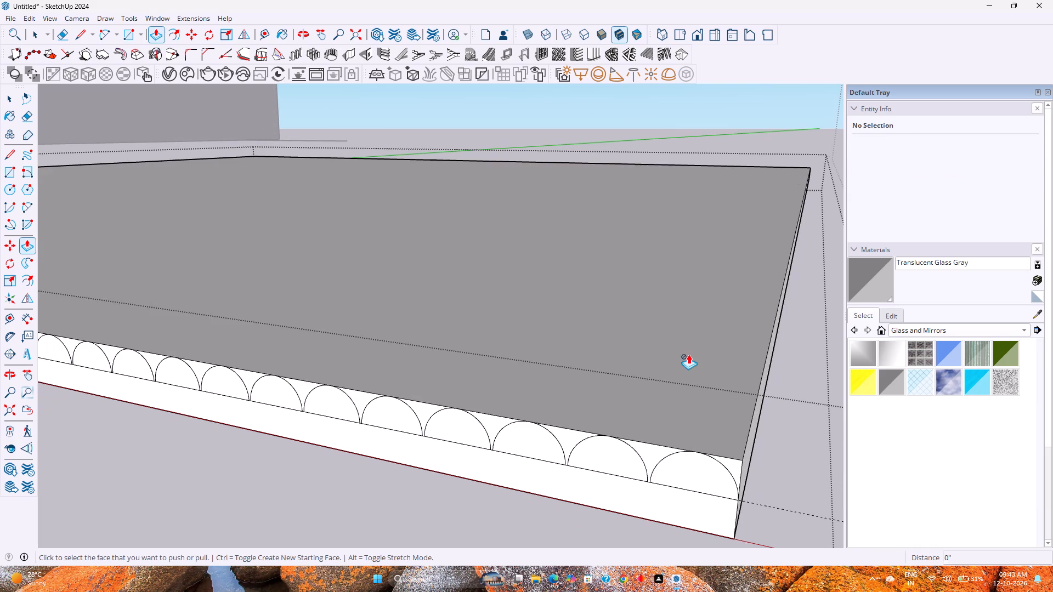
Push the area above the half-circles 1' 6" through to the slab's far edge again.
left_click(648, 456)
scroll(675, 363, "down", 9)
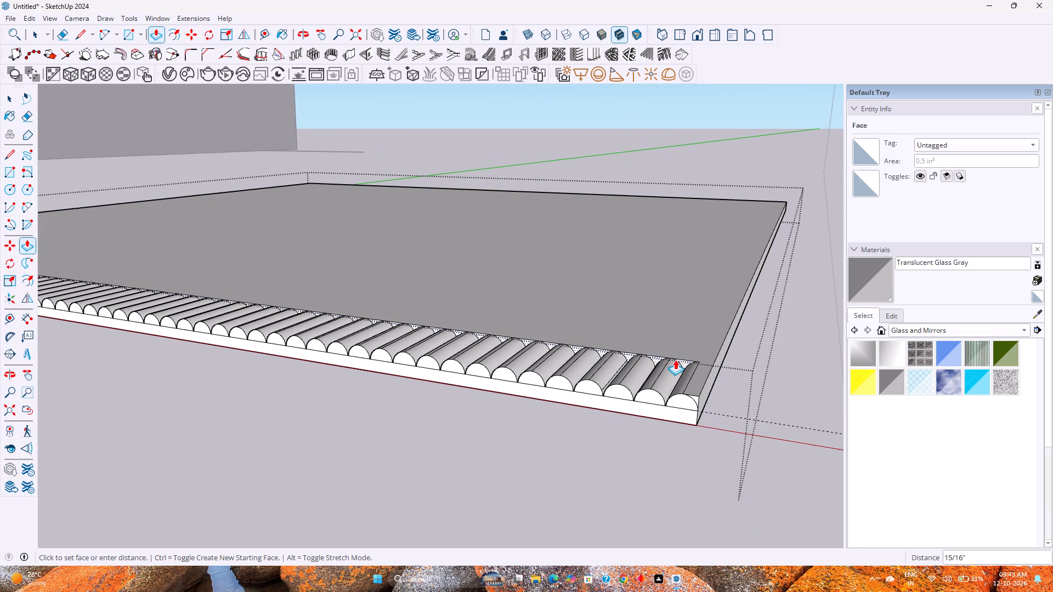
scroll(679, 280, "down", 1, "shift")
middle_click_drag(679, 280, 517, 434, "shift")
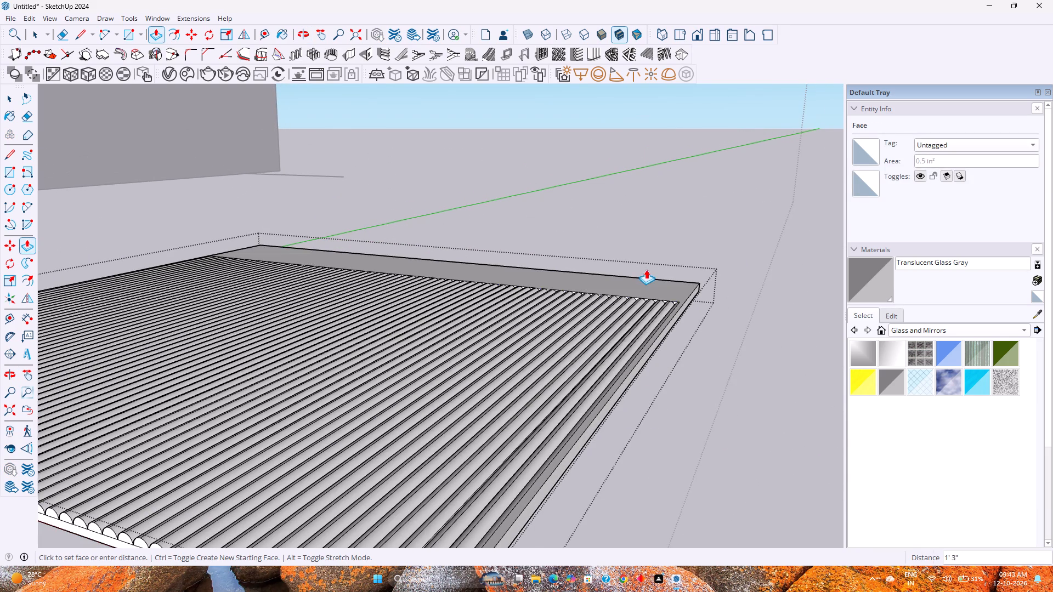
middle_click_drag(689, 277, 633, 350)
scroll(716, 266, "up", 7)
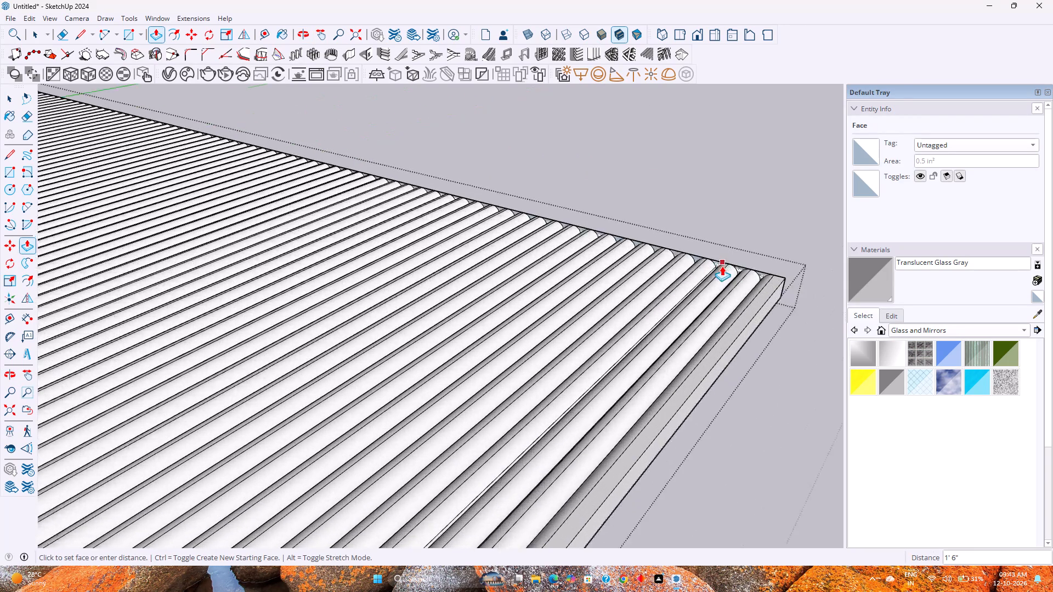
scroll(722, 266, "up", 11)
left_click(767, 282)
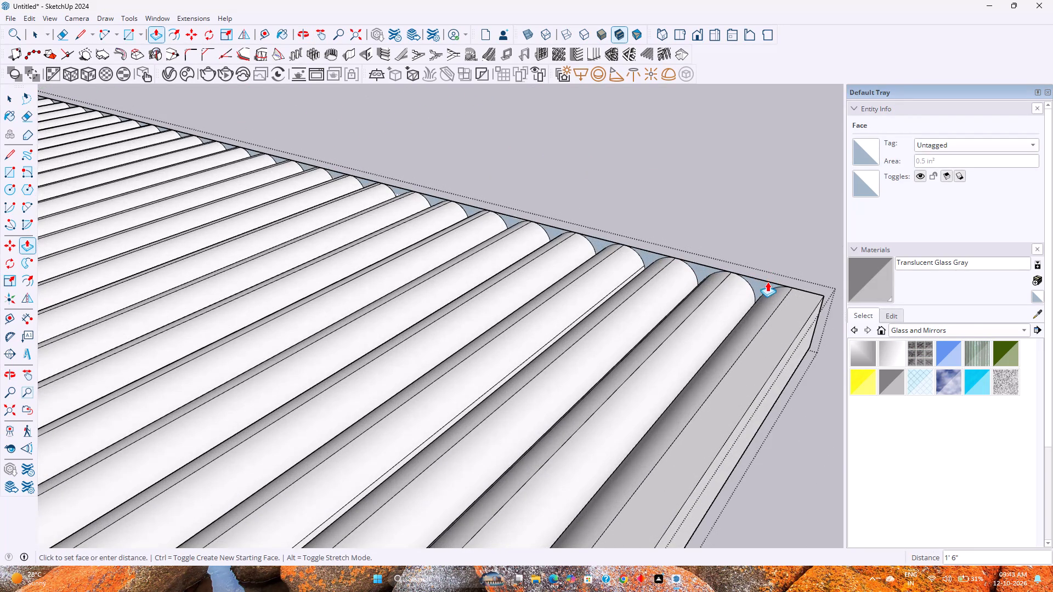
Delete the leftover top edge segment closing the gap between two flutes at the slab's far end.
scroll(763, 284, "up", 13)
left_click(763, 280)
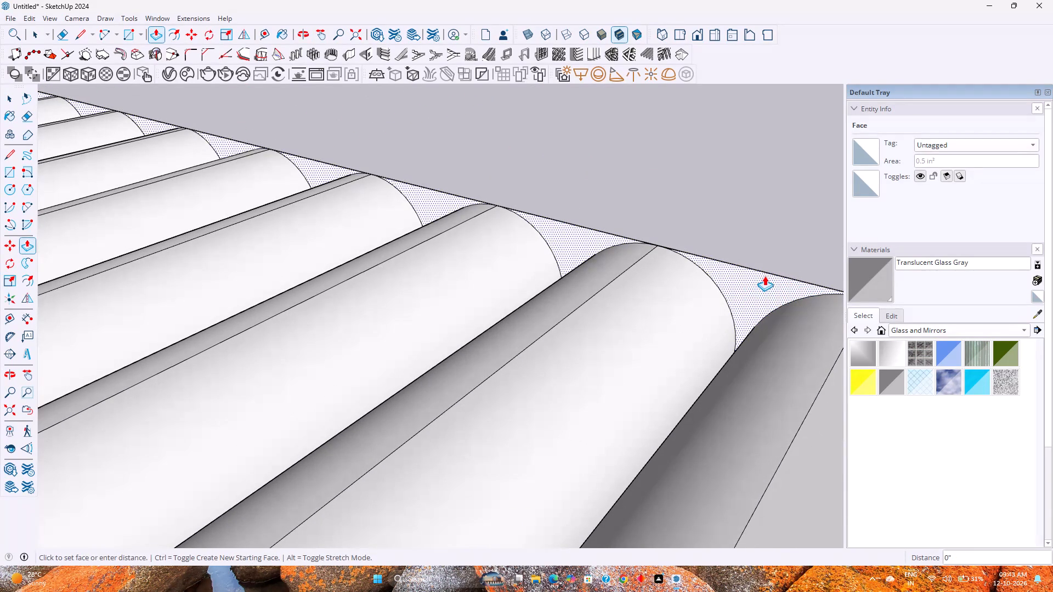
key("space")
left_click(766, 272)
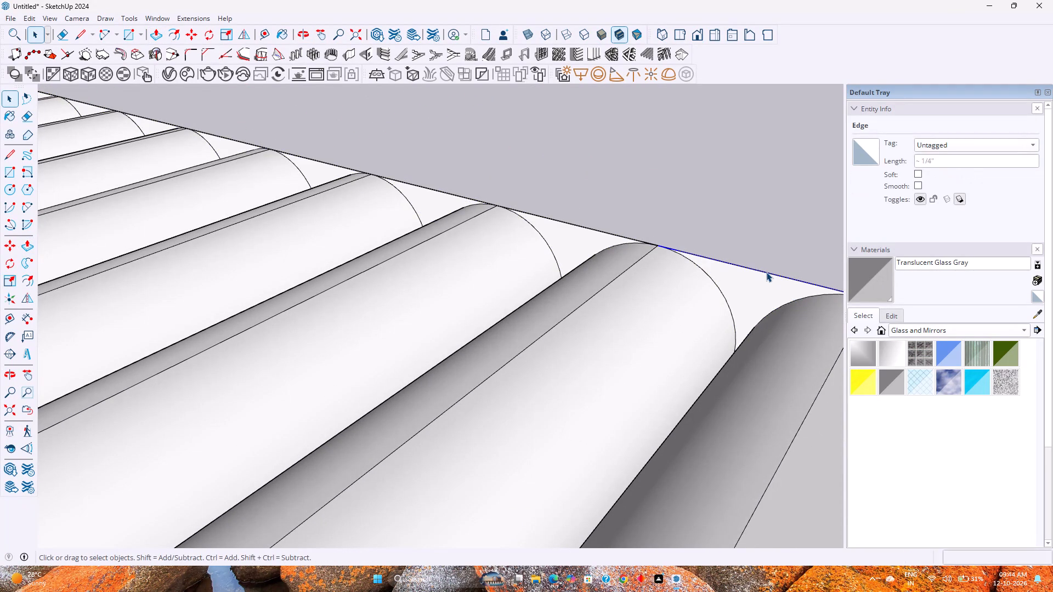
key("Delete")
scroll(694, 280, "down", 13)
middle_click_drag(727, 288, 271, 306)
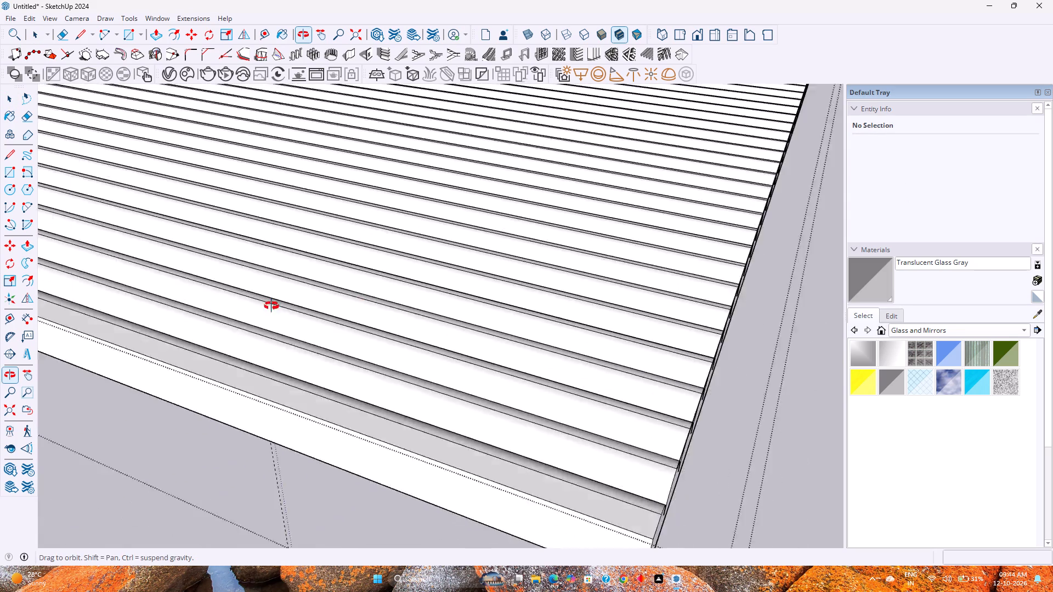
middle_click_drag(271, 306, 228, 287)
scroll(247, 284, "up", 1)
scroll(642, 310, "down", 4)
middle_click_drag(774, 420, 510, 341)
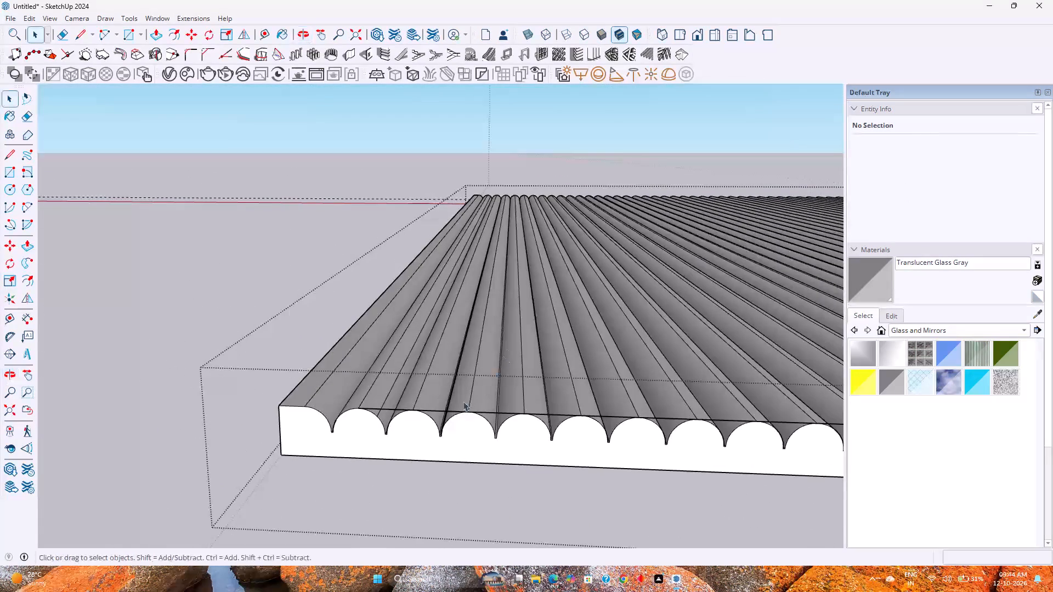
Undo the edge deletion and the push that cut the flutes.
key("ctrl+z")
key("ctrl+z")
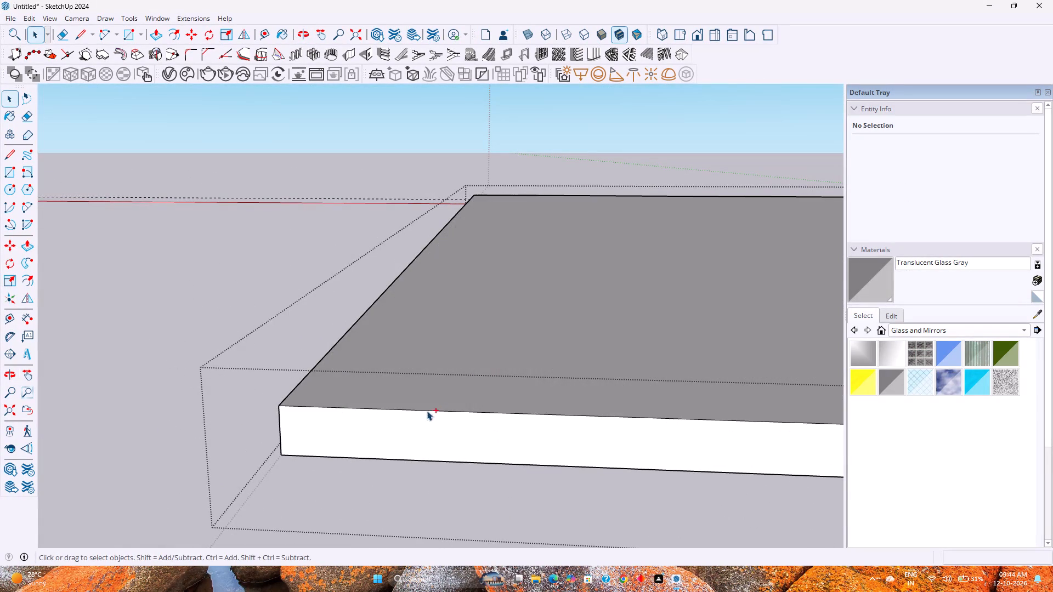
Keep undoing earlier edits until the half-circles and their base line are gone from the slab's front face.
middle_click_drag(365, 412, 907, 454)
scroll(904, 435, "down", 1)
key("ctrl+z")
scroll(570, 418, "down", 4)
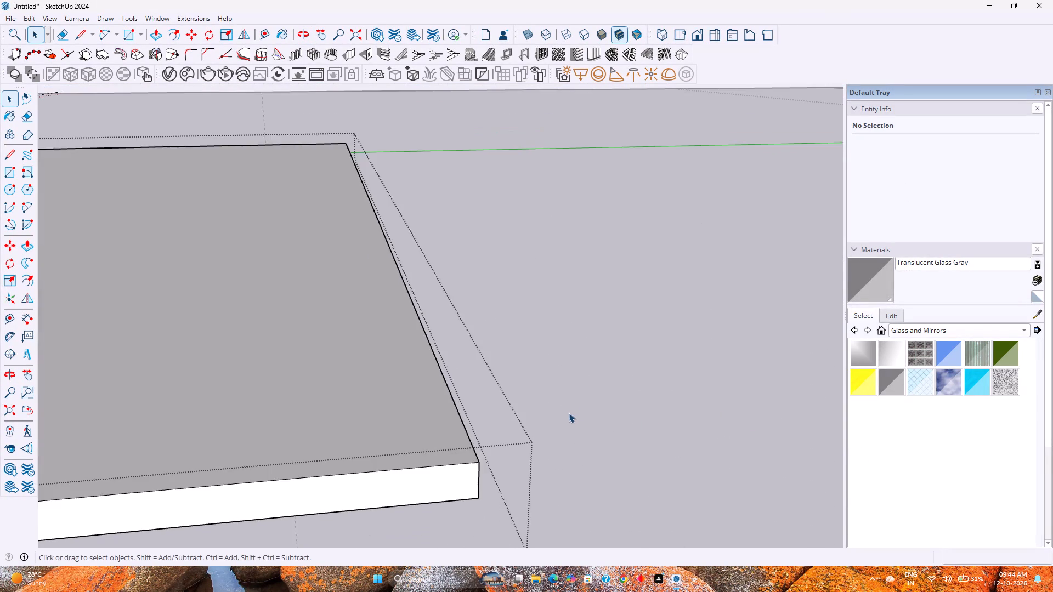
scroll(569, 413, "down", 4)
middle_click_drag(455, 419, 824, 336, "shift")
scroll(669, 368, "down", 8)
middle_click_drag(317, 391, 834, 399, "shift")
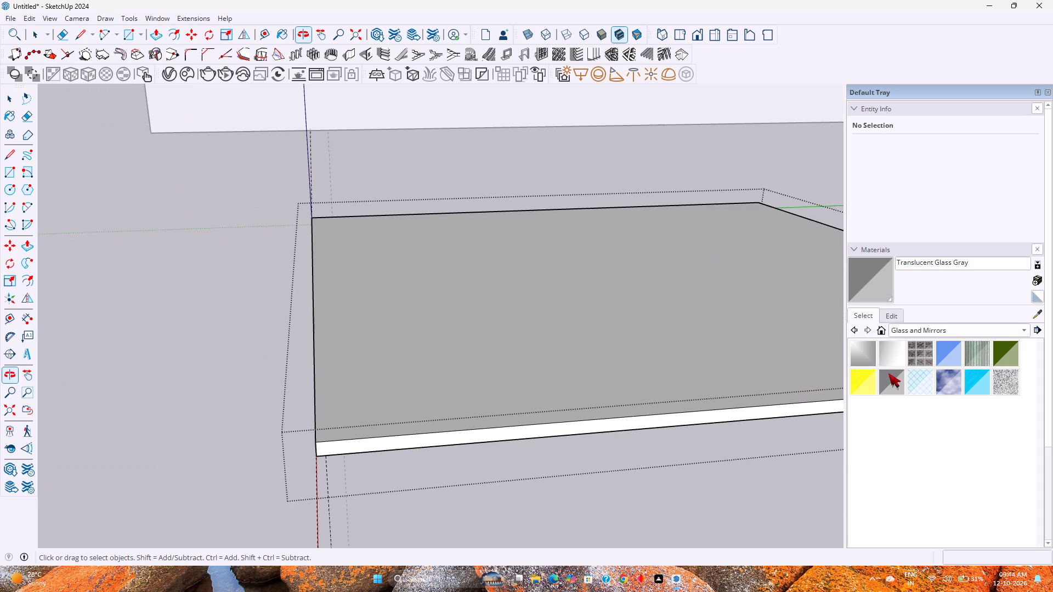
middle_click_drag(542, 378, 856, 334)
key("ctrl+z")
key("ctrl+z")
key("ctrl+z")
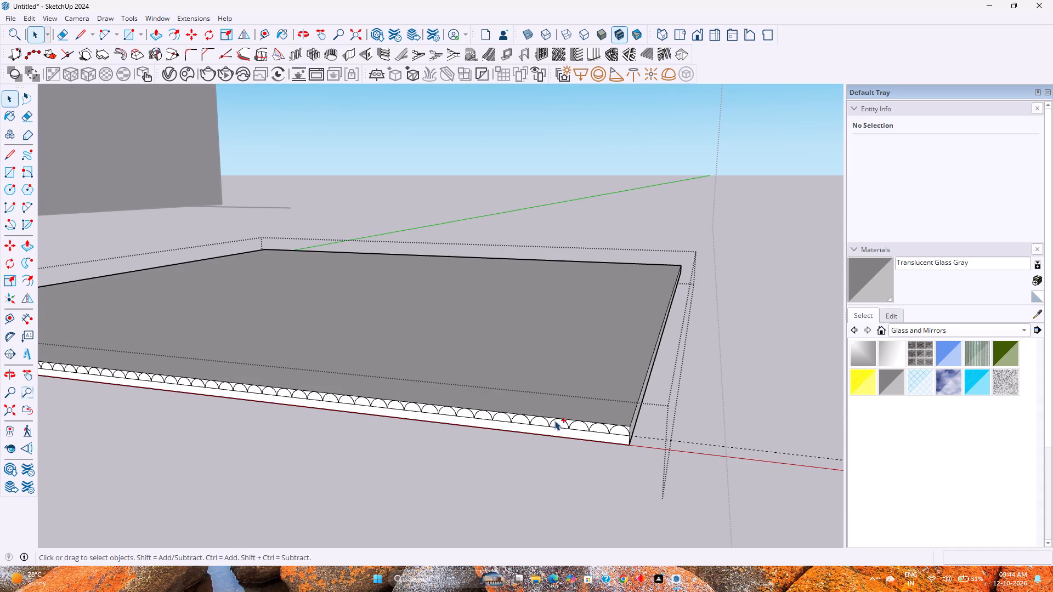
key("ctrl+z")
key("ctrl+z")
Copy the slab's top face with its bounding edges 1' straight up along the blue axis.
scroll(623, 413, "up", 3)
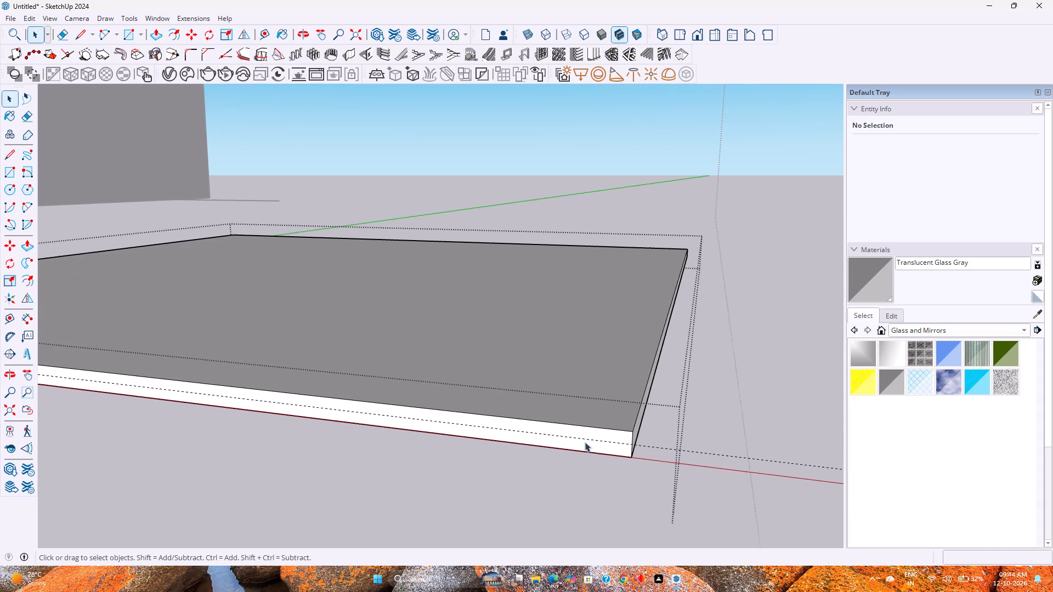
scroll(585, 442, "up", 5)
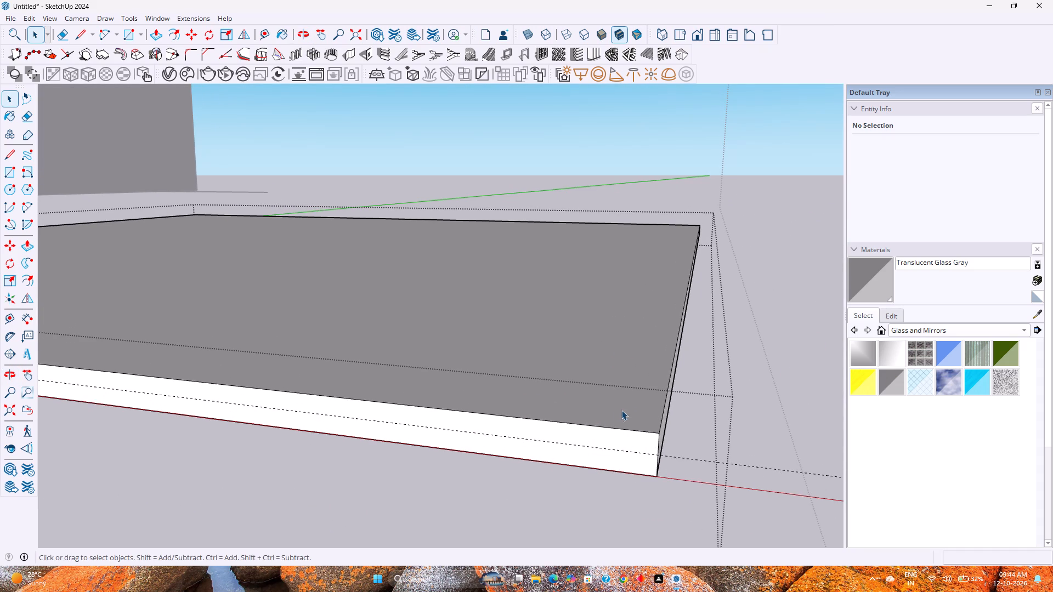
double_click(625, 408)
key("m")
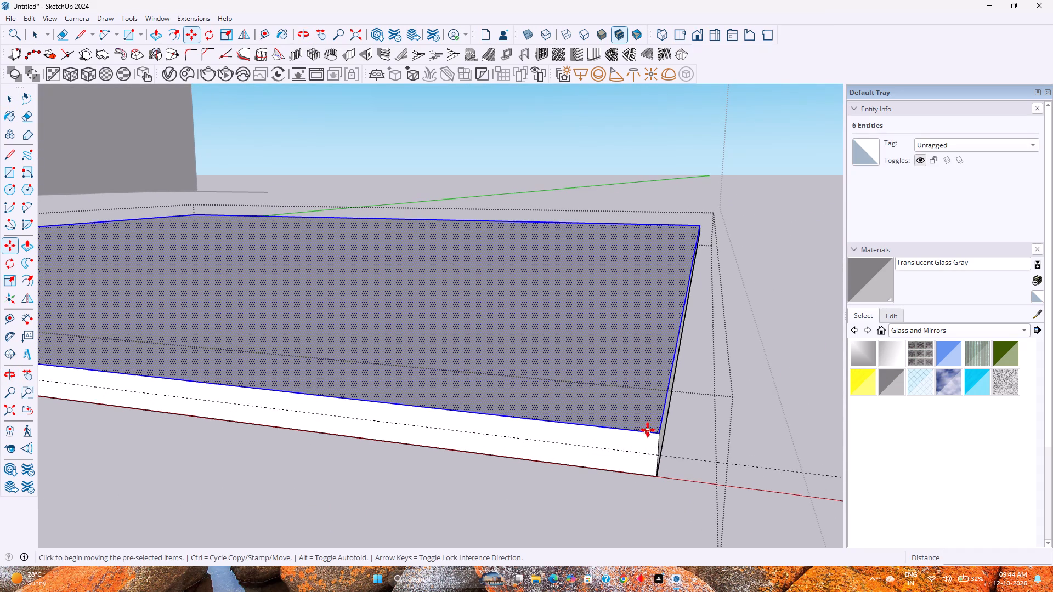
left_click(658, 435)
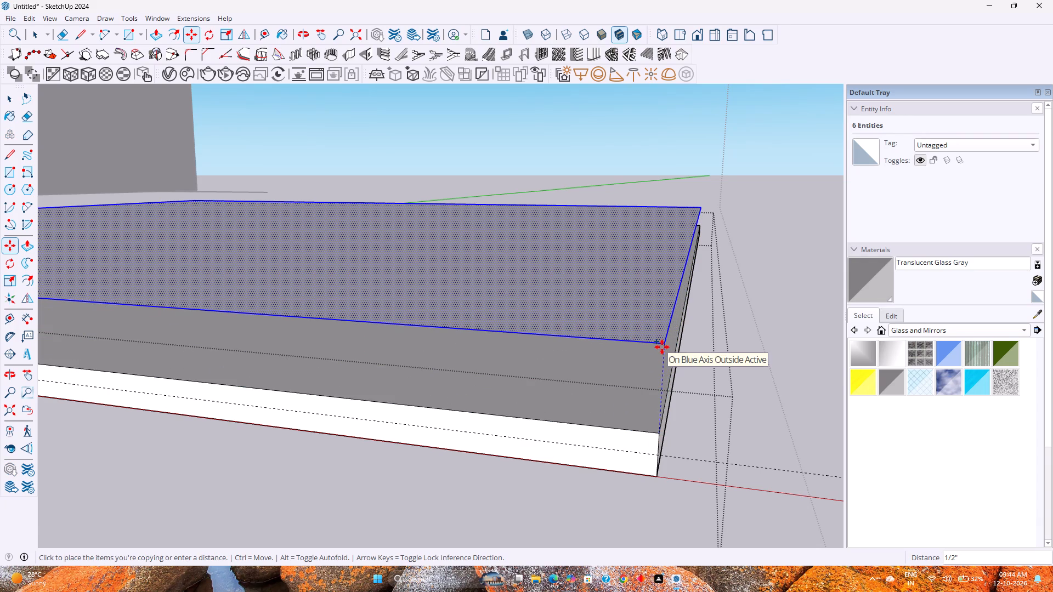
key("Up")
key("1")
key("apostrophe")
key("Return")
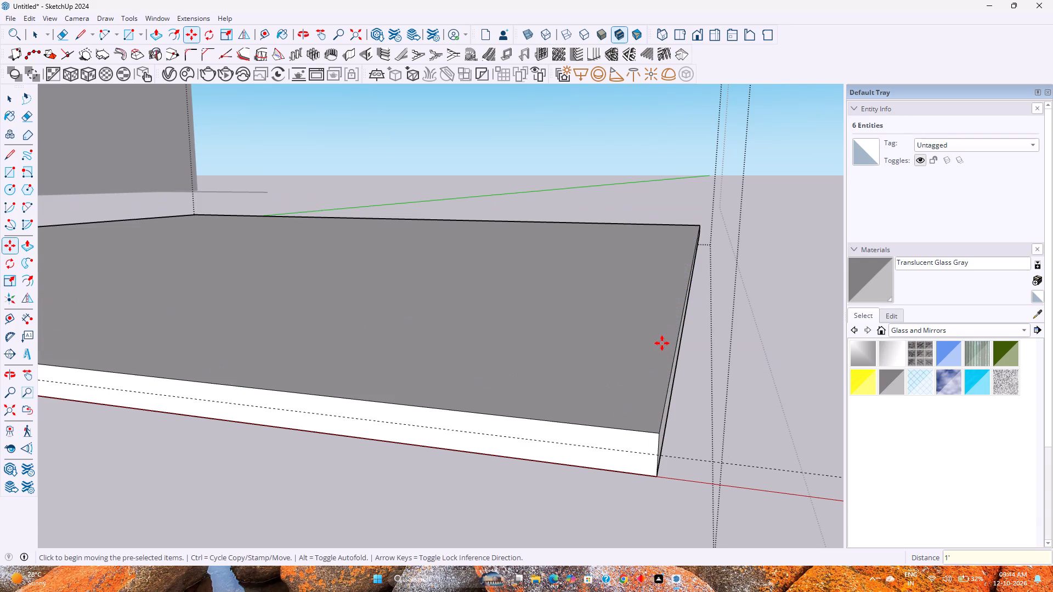
key("space")
Deselect the raised copy of the top face and examine it above the slab from several angles.
scroll(662, 335, "down", 6)
middle_click_drag(666, 320, 565, 488, "shift")
scroll(565, 489, "down", 12, "shift")
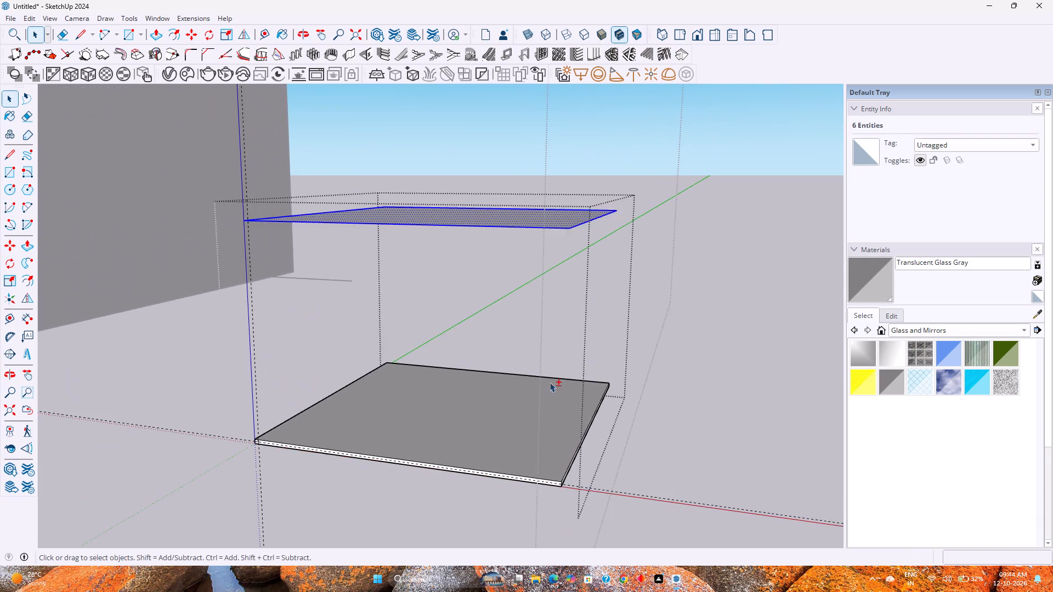
middle_click_drag(550, 382, 557, 487, "shift")
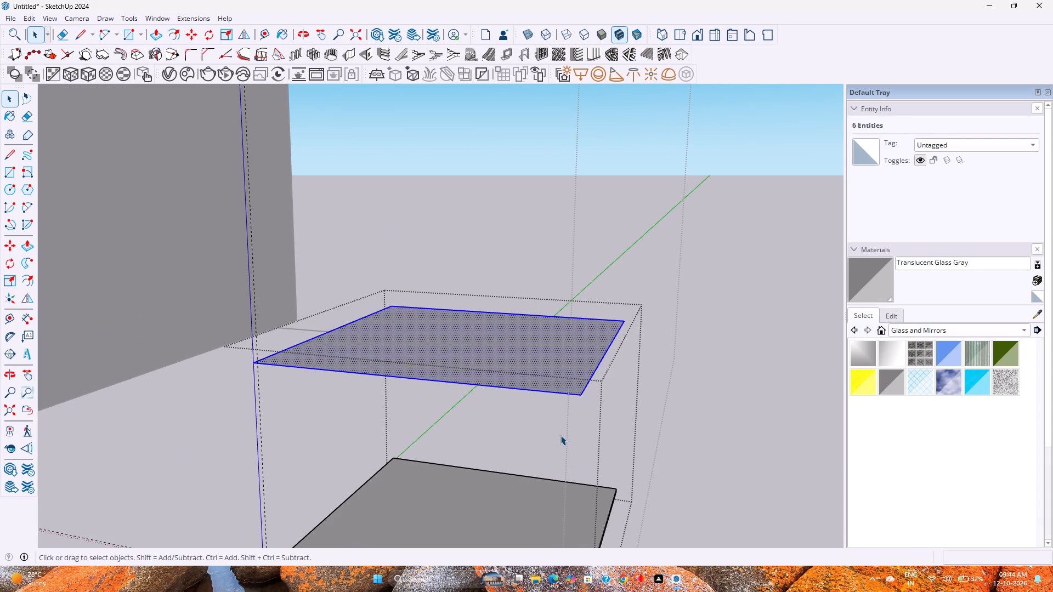
scroll(555, 385, "up", 9)
middle_click_drag(537, 410, 579, 395)
scroll(579, 395, "down", 2)
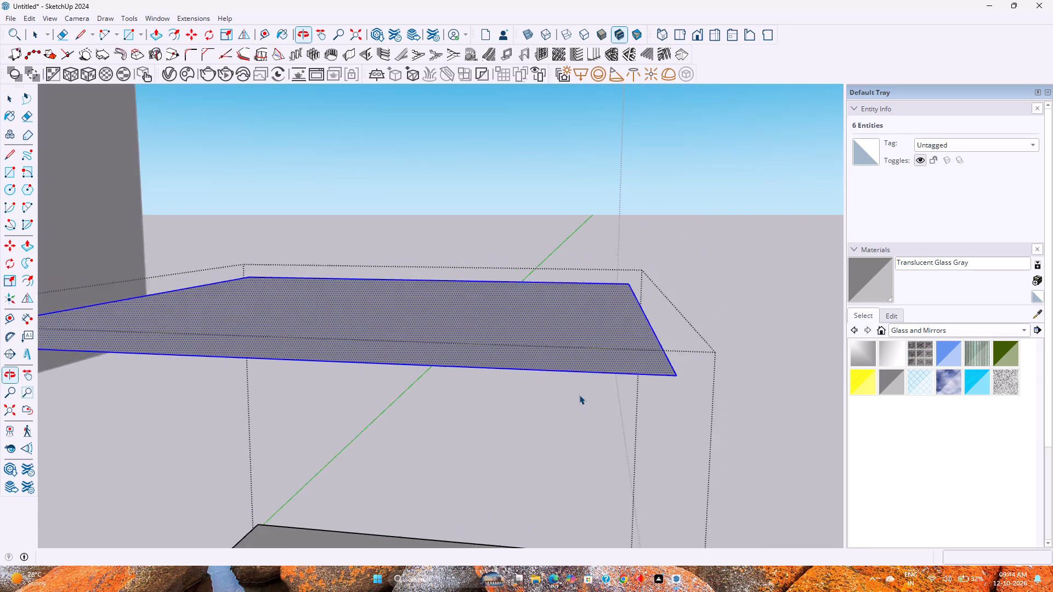
scroll(579, 395, "down", 6)
left_click(540, 419)
middle_click_drag(384, 420, 409, 398)
middle_click(409, 398)
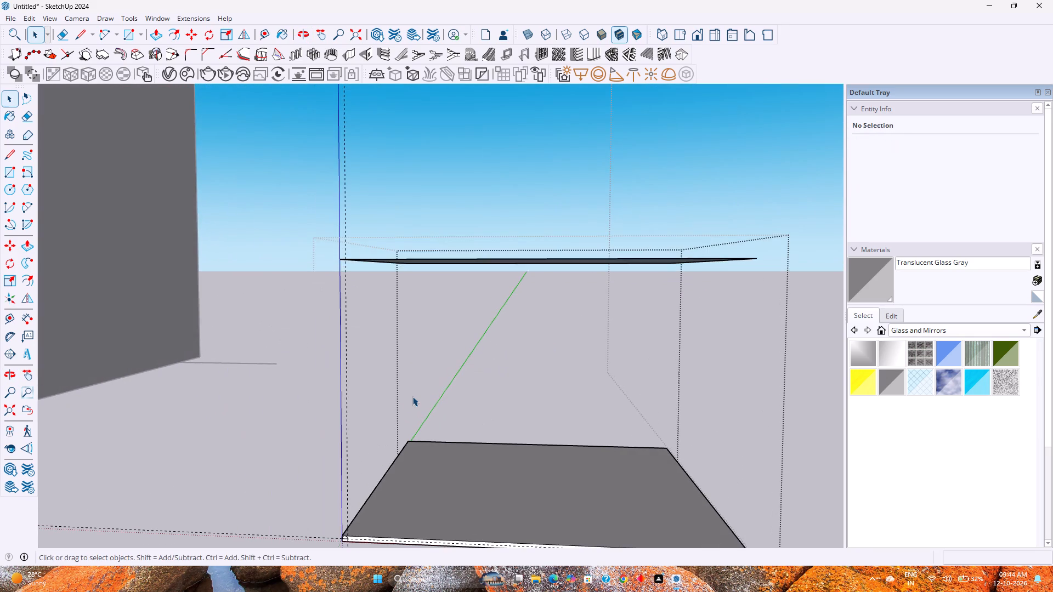
scroll(412, 396, "down", 1)
middle_click_drag(356, 306, 370, 311)
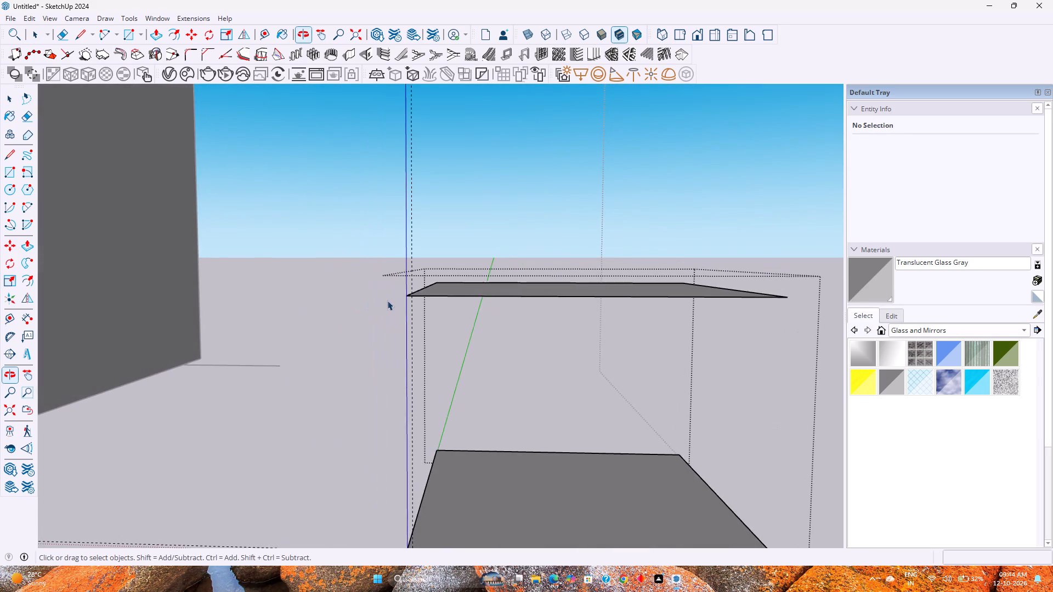
Draw a half-circle arc 1/4" wide with a 1/8" bulge at the blue-axis corner of the raised face's front edge.
scroll(397, 298, "up", 20)
scroll(395, 313, "down", 4)
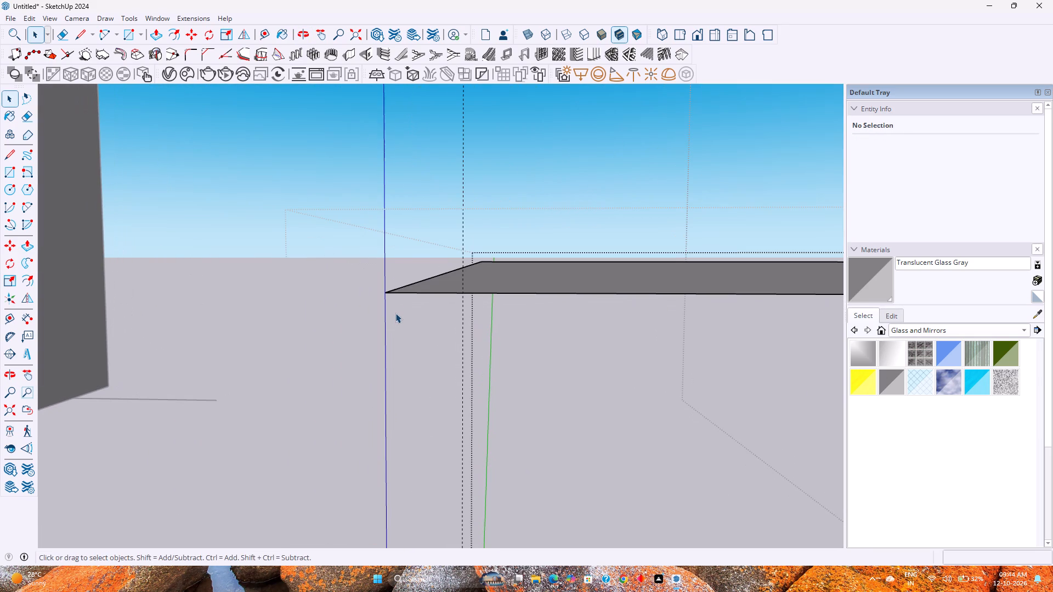
left_click(101, 32)
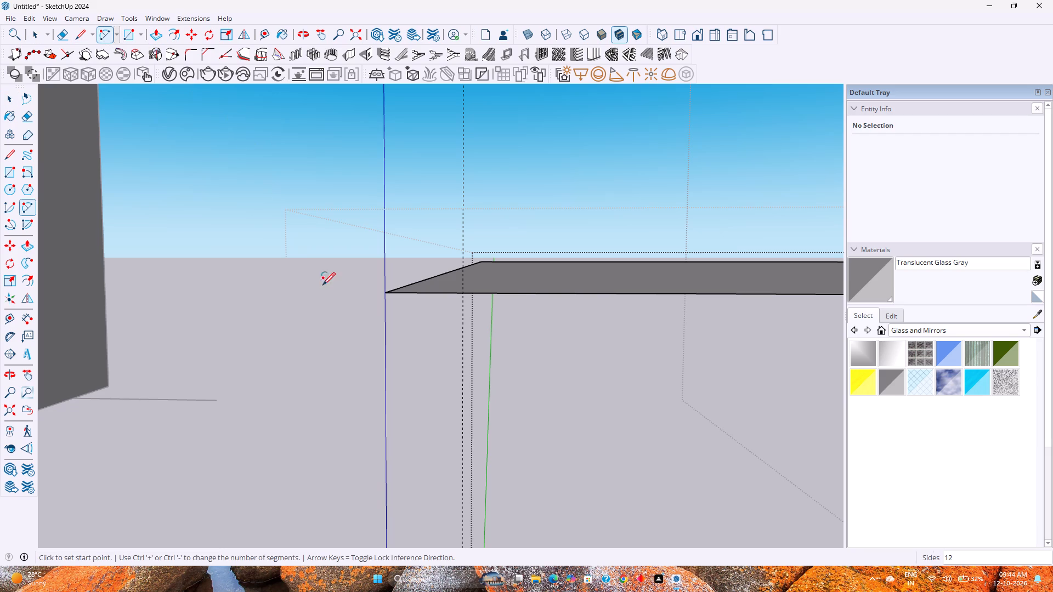
left_click(384, 293)
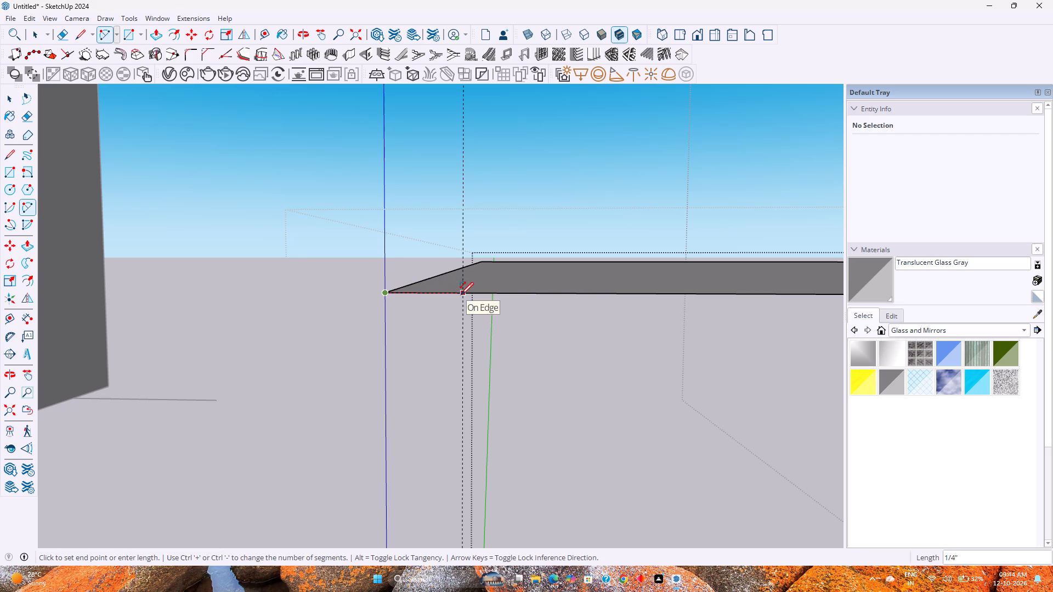
left_click(461, 295)
left_click(428, 249)
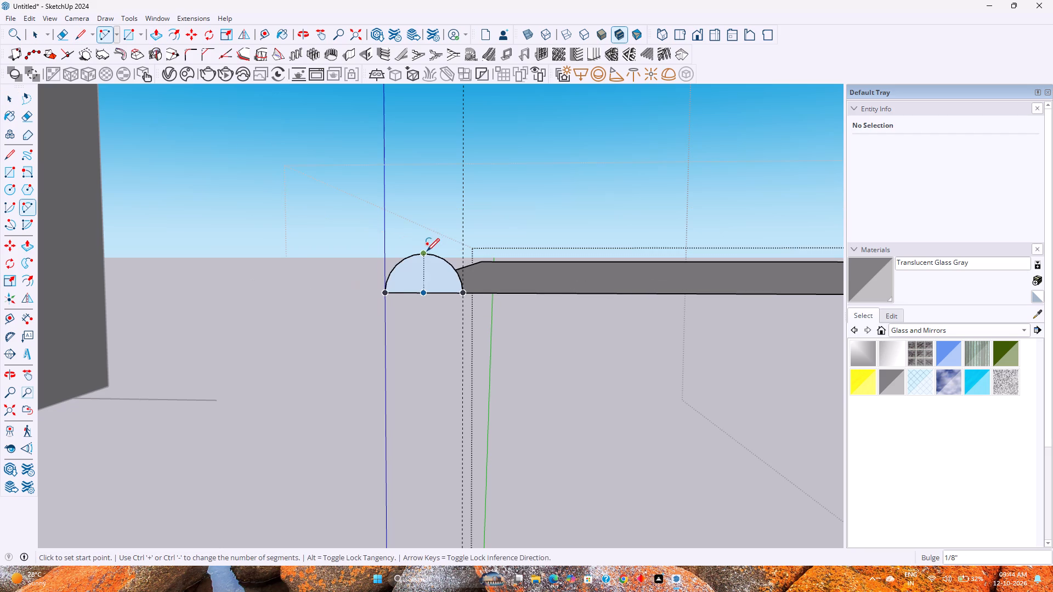
key("space")
Reverse the half-circle's face.
double_click(422, 282)
right_click(422, 282)
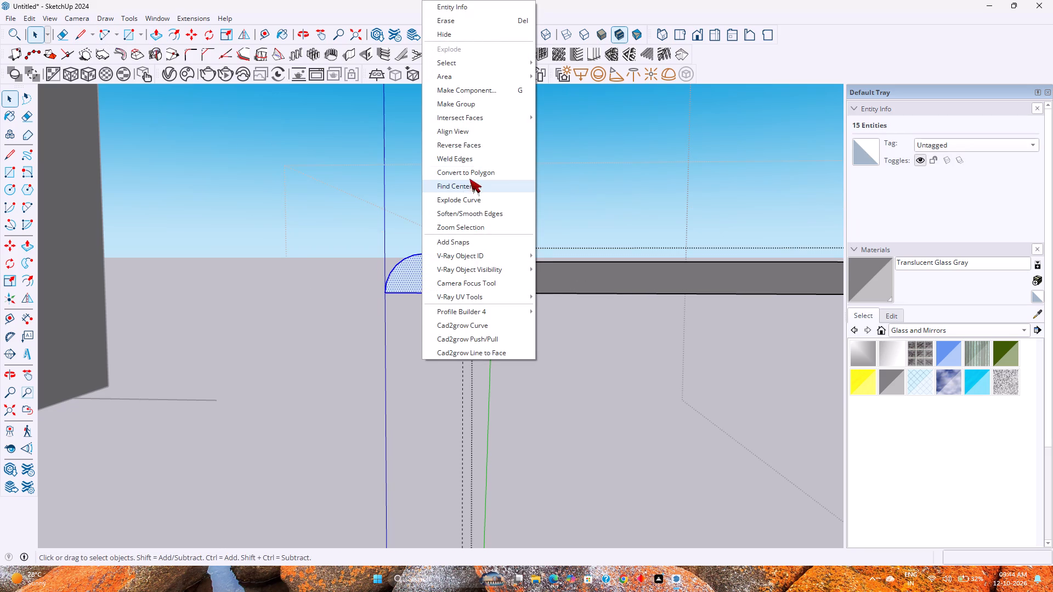
left_click(474, 147)
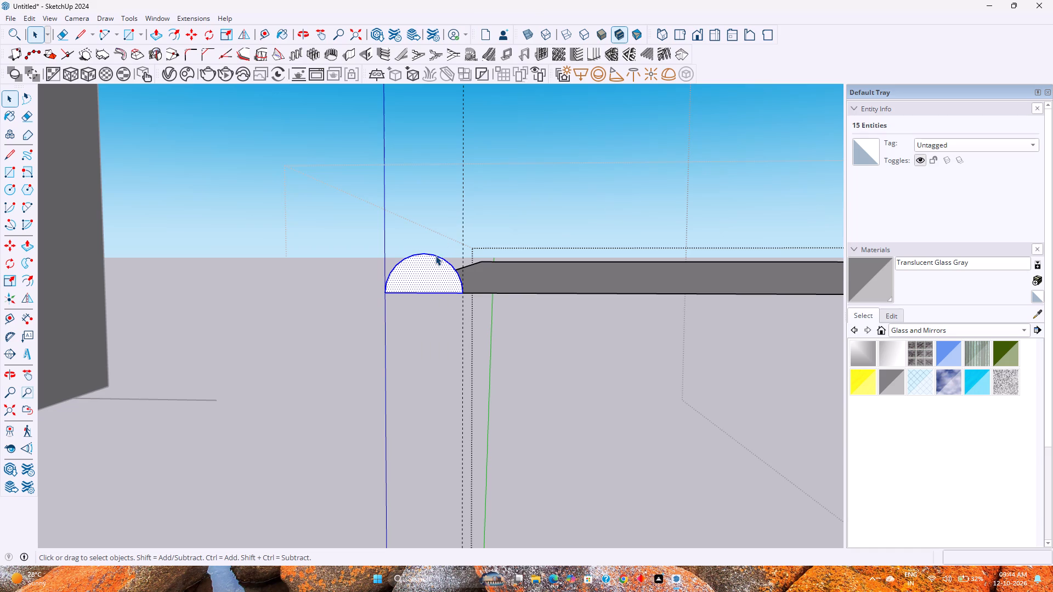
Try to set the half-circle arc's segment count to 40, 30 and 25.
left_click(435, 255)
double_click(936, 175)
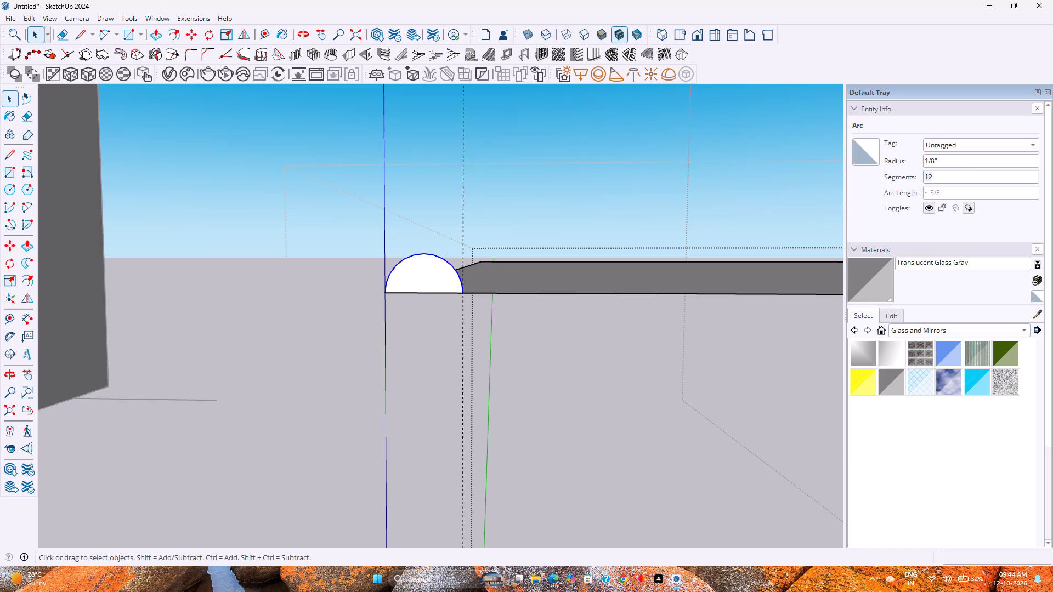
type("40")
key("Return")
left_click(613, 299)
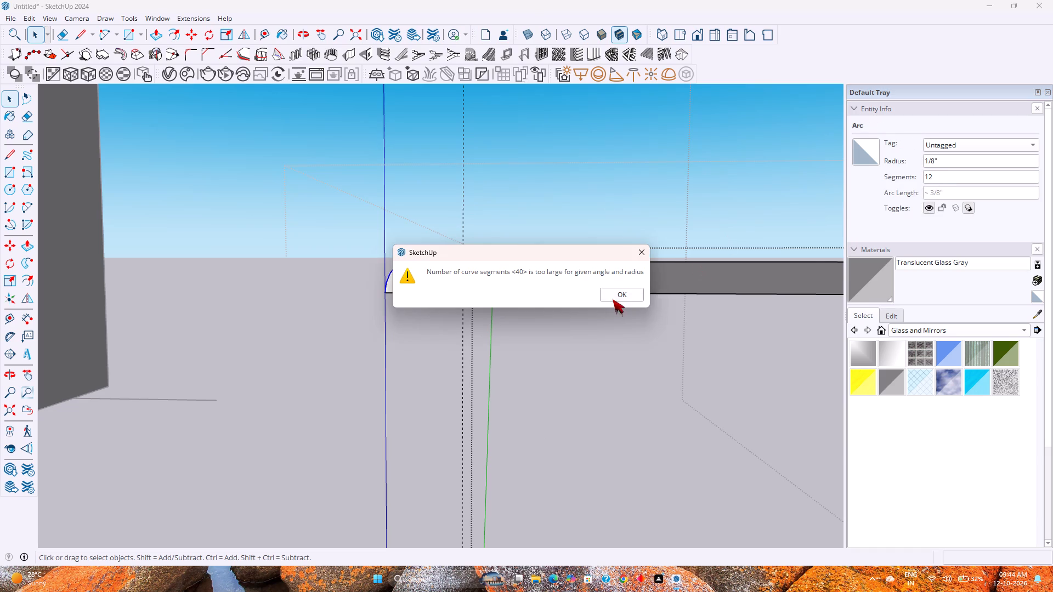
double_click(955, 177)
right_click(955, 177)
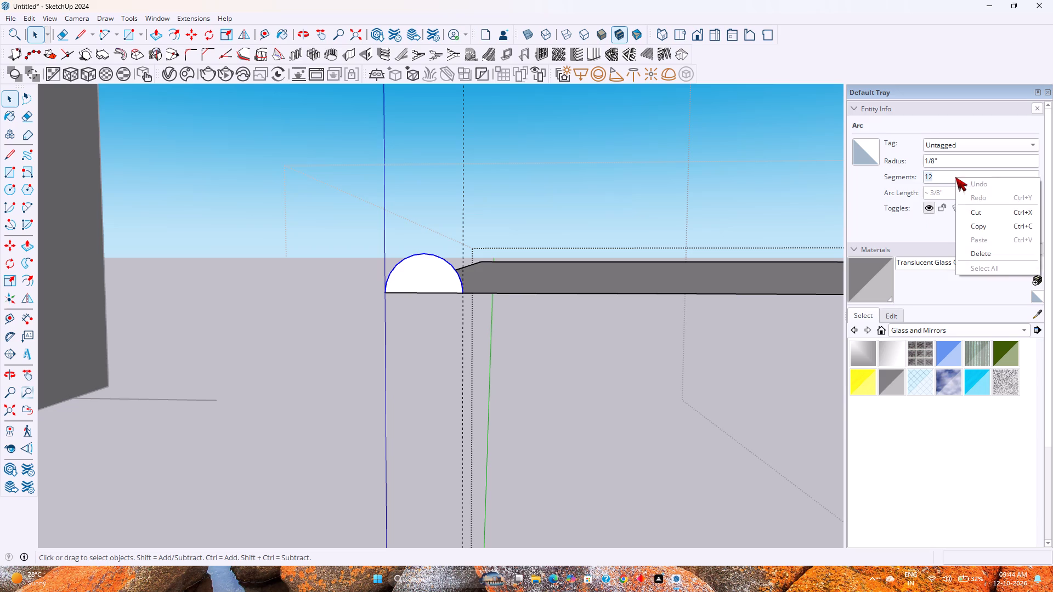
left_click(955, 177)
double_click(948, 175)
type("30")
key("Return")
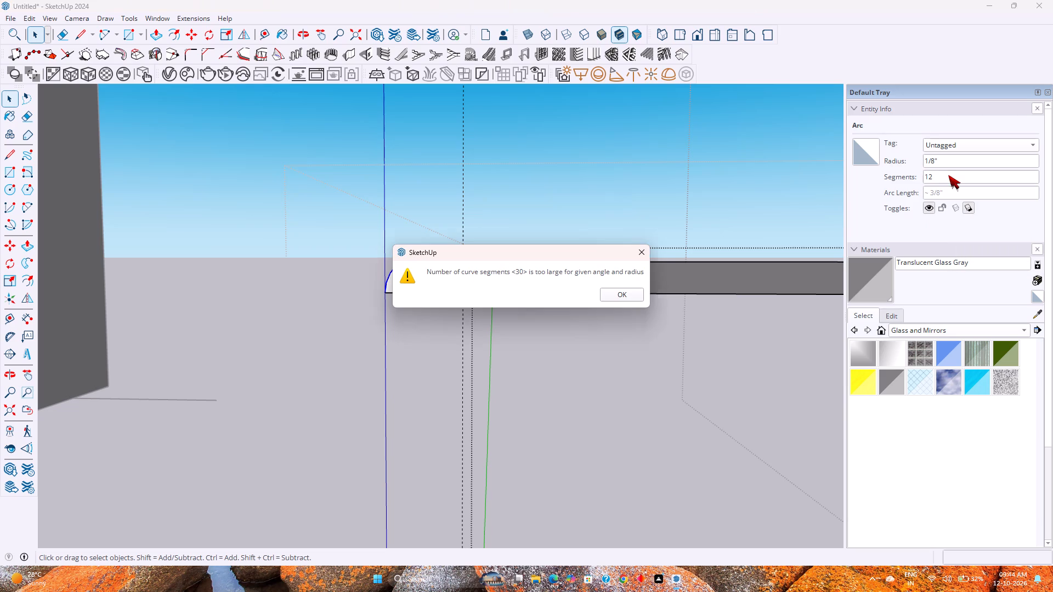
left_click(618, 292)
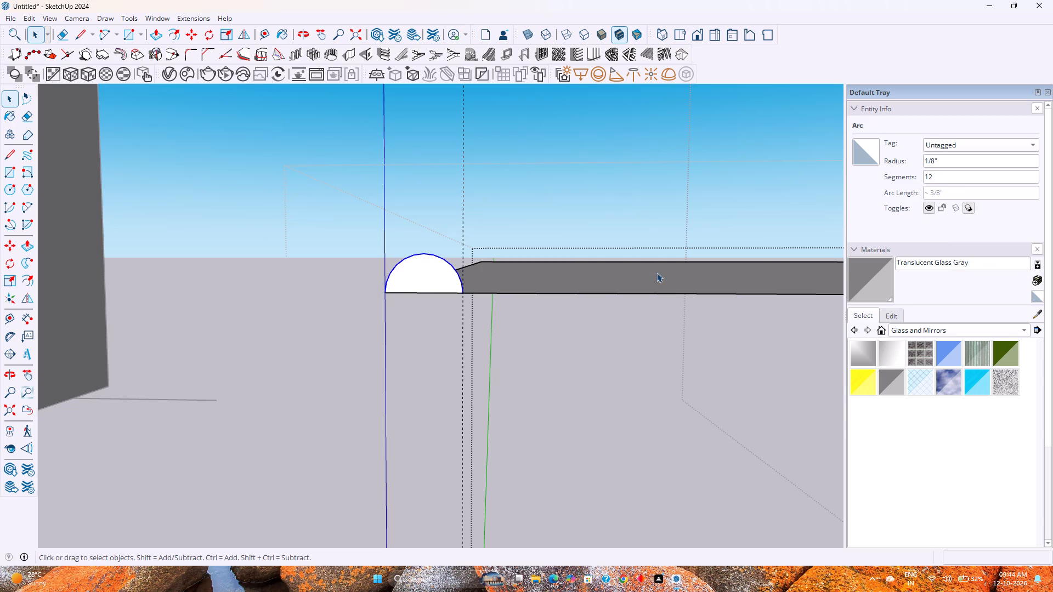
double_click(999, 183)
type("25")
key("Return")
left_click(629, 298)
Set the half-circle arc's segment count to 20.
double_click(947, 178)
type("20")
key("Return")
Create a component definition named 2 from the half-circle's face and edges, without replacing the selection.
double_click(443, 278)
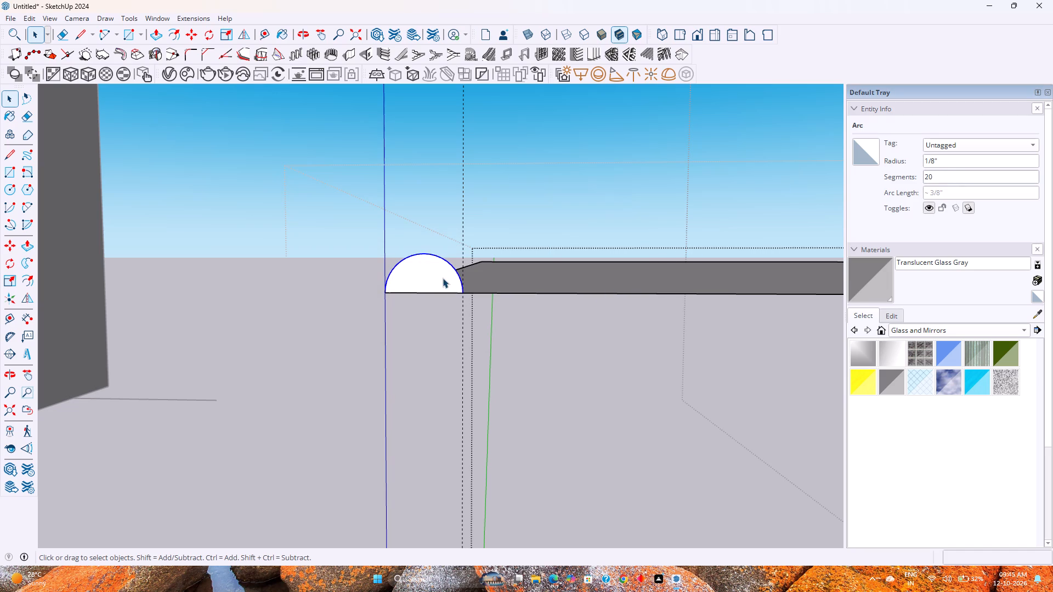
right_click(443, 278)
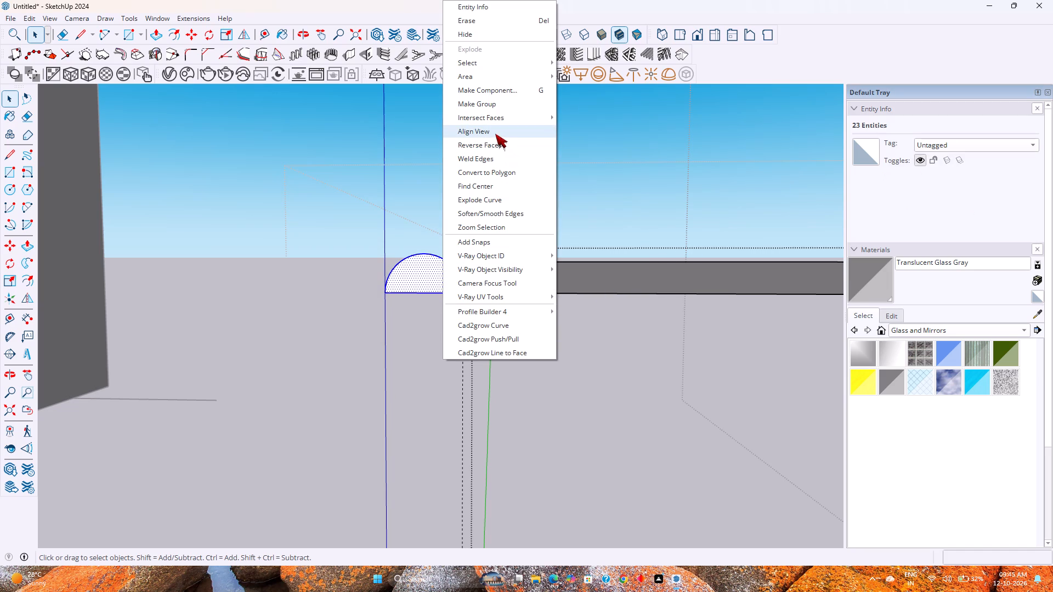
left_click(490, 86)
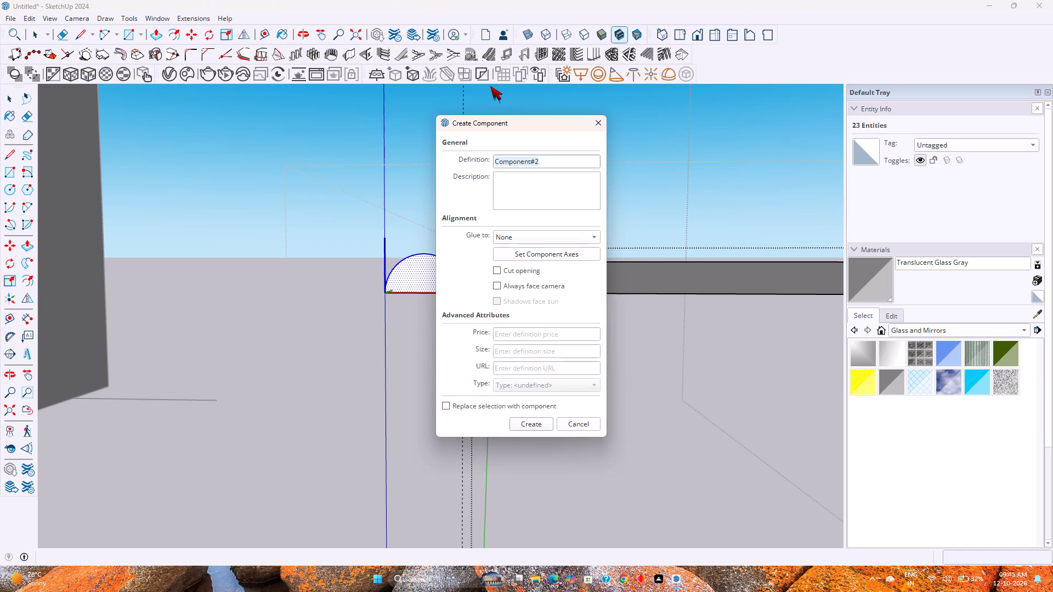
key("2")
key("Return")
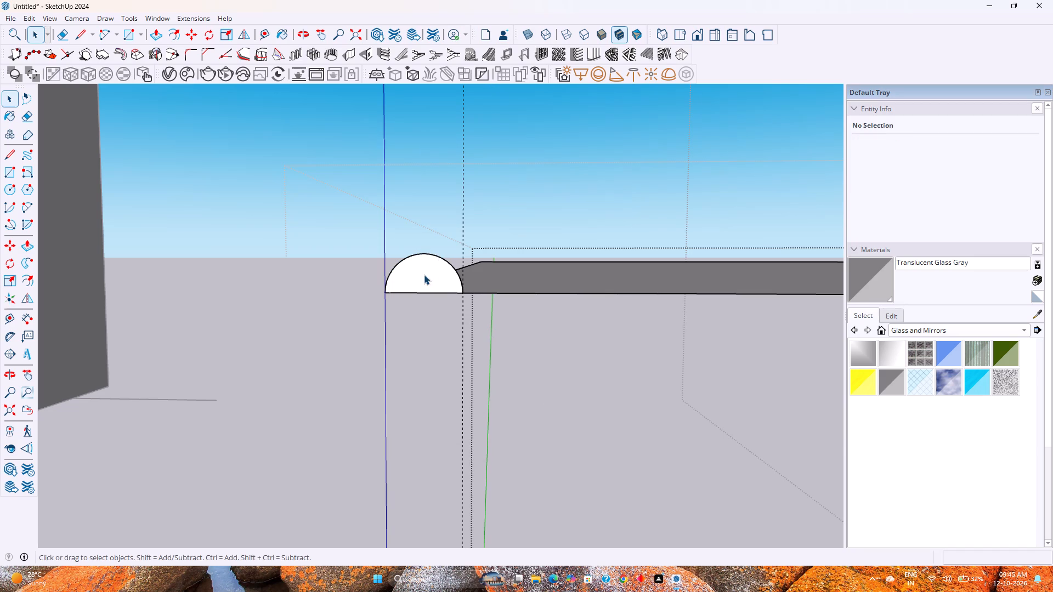
Group the half-circle and turn it into a component named 2, replacing the existing definition of that name.
double_click(424, 275)
right_click(424, 275)
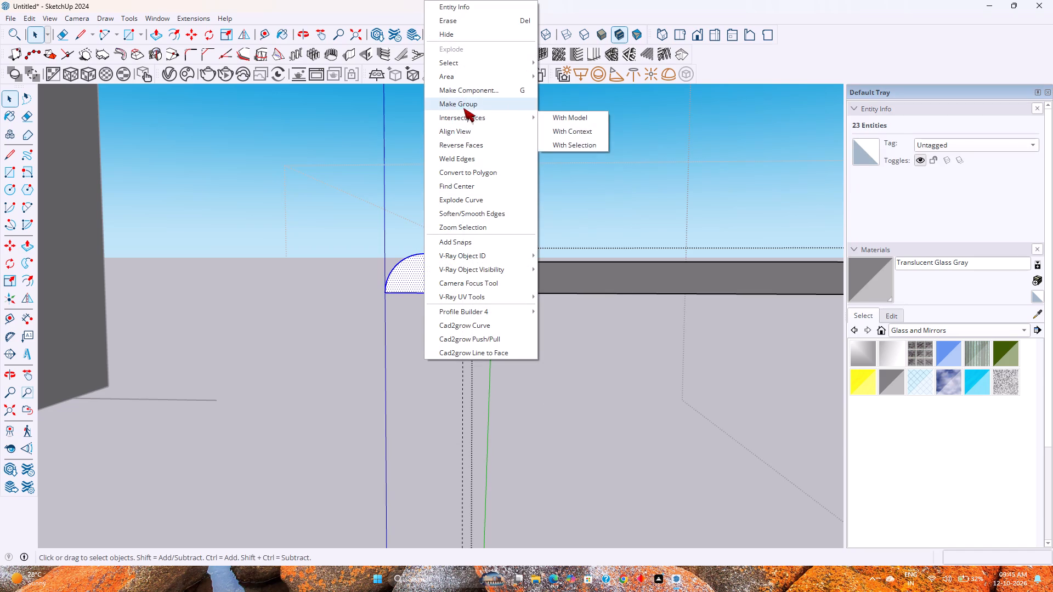
left_click(464, 106)
right_click(431, 264)
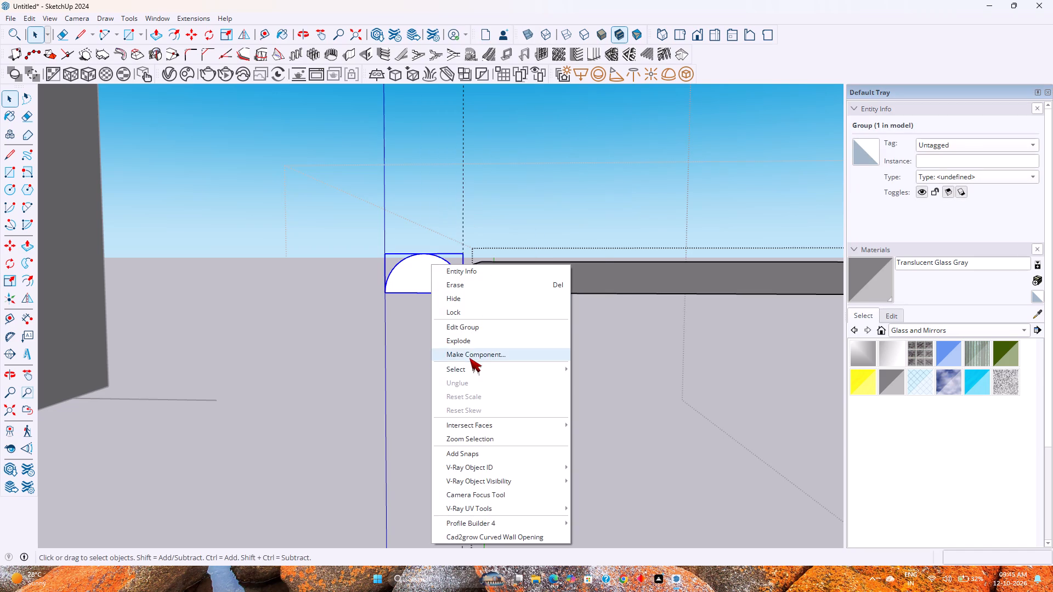
left_click(469, 358)
key("2")
key("Return")
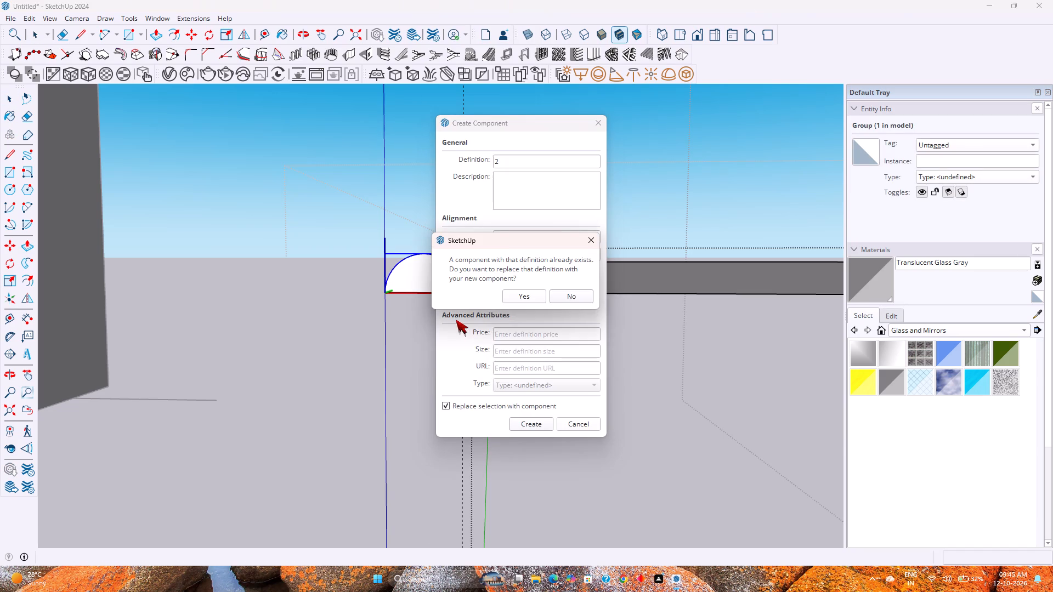
left_click(520, 297)
Copy the half-circle component 1' 4 3/4" along the raised face's front edge to its far corner, dividing the span into 65 copies.
key("m")
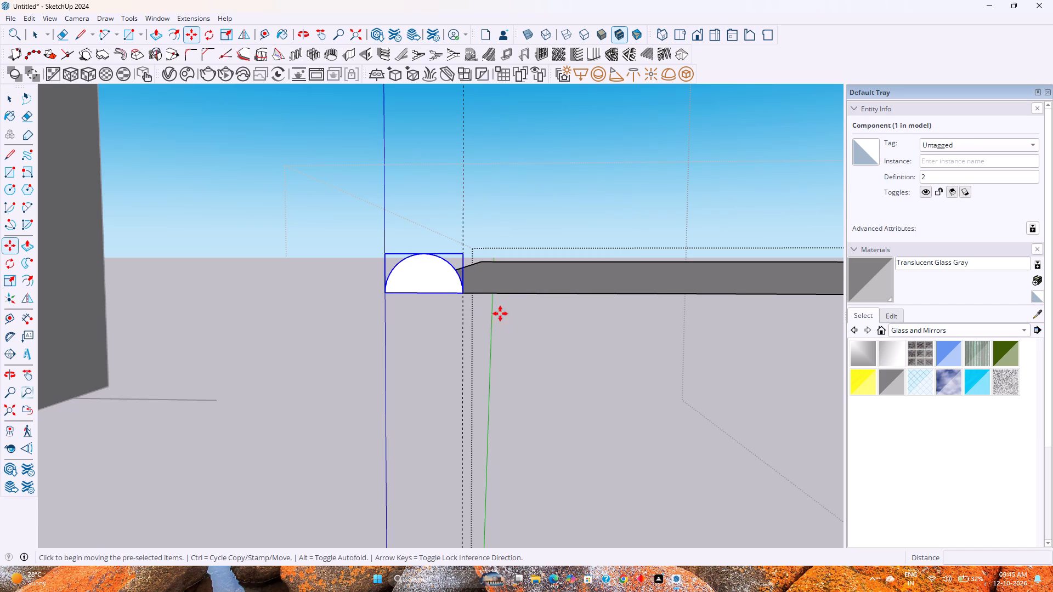
left_click(468, 294)
scroll(475, 297, "down", 10)
scroll(477, 297, "up", 1)
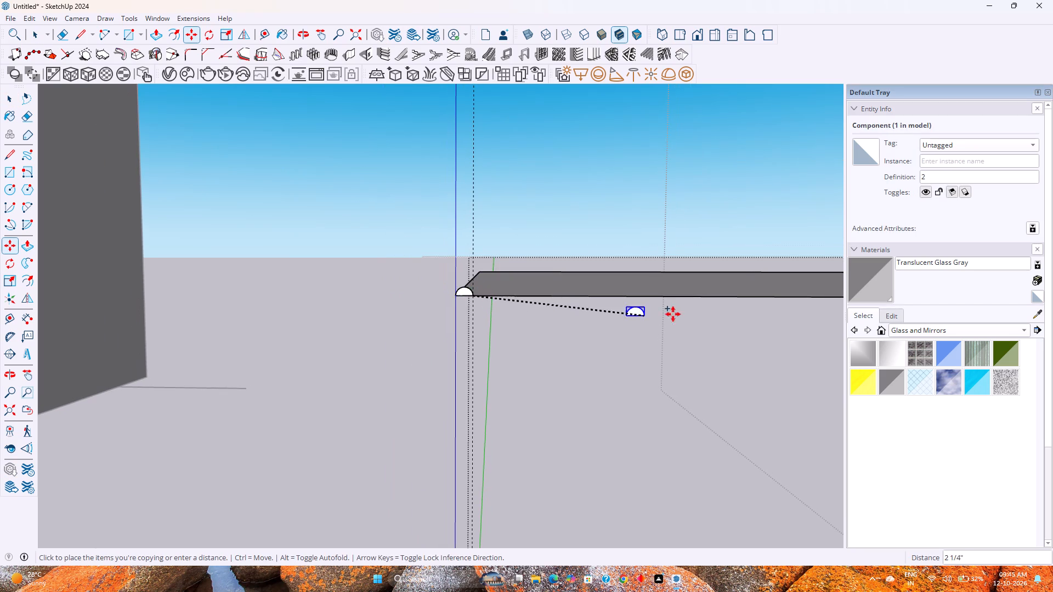
middle_click_drag(669, 298, 361, 320, "shift")
middle_click(361, 320, "shift")
scroll(360, 320, "down", 10, "shift")
middle_click_drag(514, 317, 354, 328, "shift")
scroll(354, 328, "up", 1)
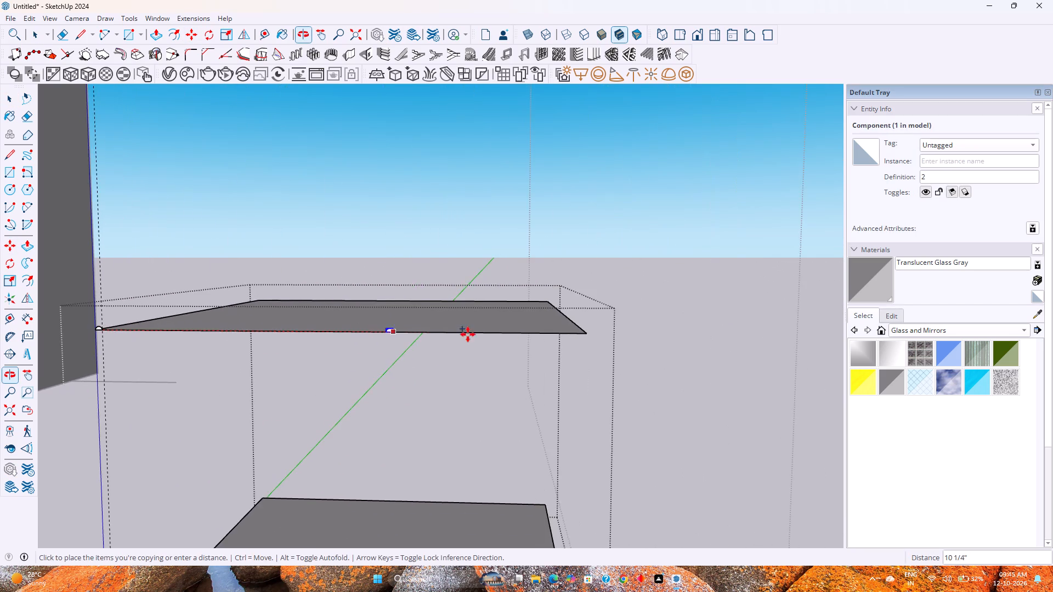
scroll(564, 334, "up", 14)
scroll(606, 318, "down", 2)
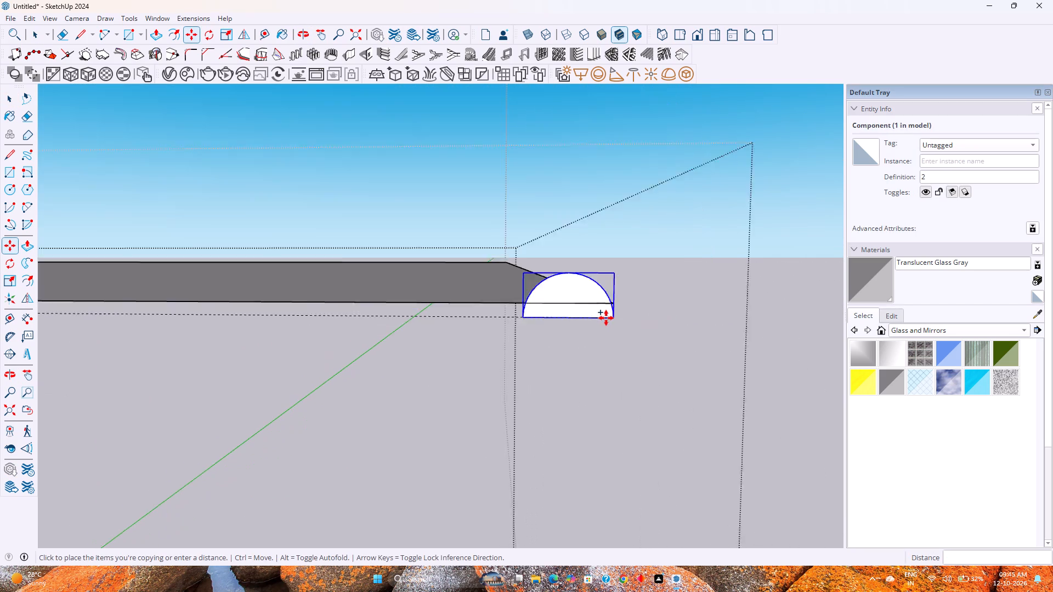
scroll(606, 318, "down", 2)
left_click(608, 308)
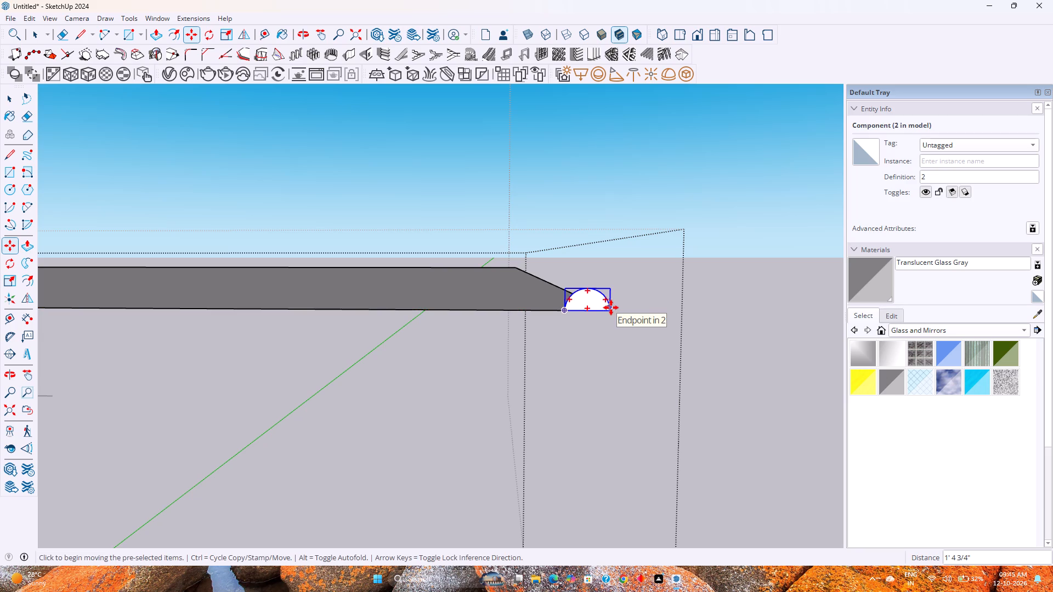
type("/65")
key("Return")
scroll(610, 306, "up", 2)
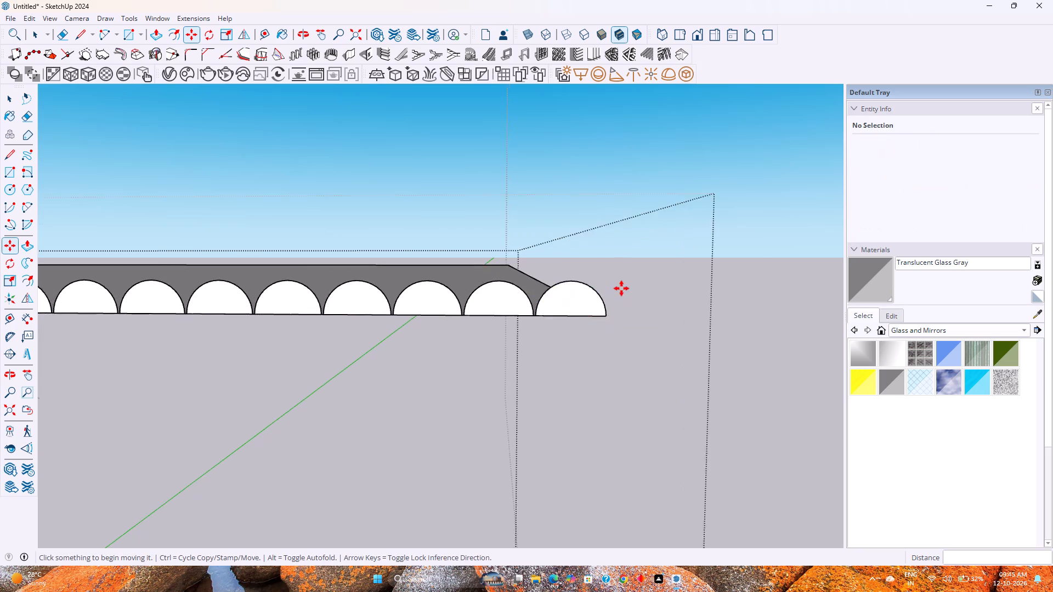
scroll(621, 288, "up", 3)
scroll(621, 288, "down", 3)
key("space")
Open the last half-circle component at the far end of the row for editing.
scroll(614, 305, "up", 2)
middle_click_drag(614, 306, 543, 329)
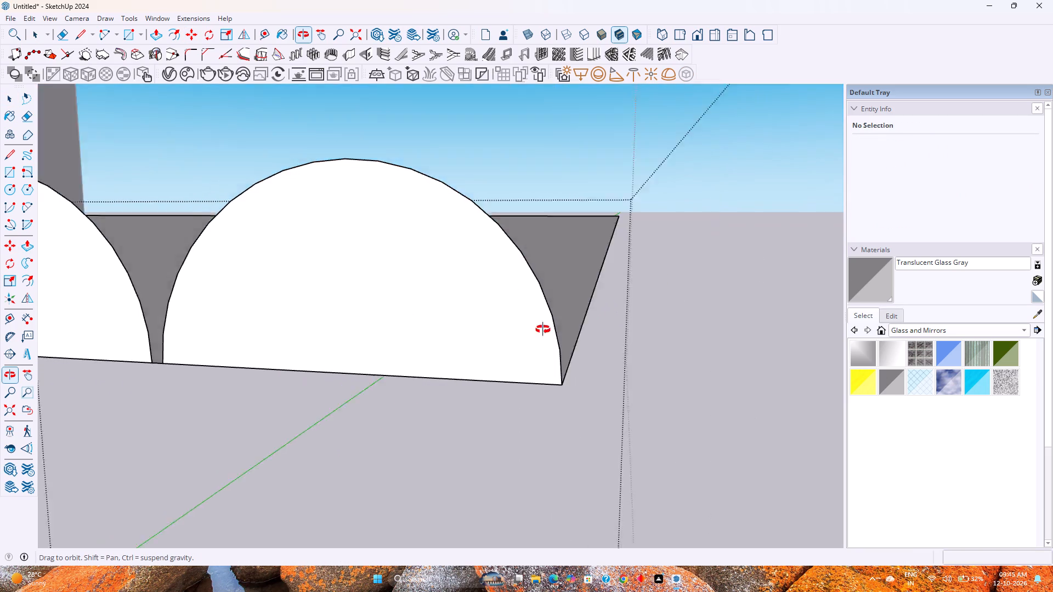
middle_click_drag(543, 329, 433, 369)
double_click(454, 310)
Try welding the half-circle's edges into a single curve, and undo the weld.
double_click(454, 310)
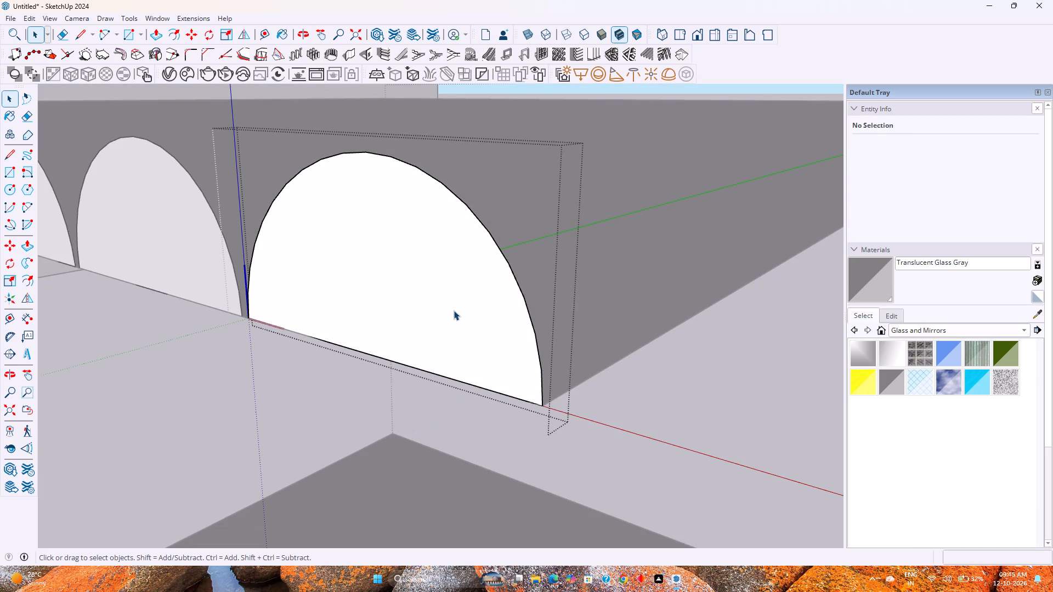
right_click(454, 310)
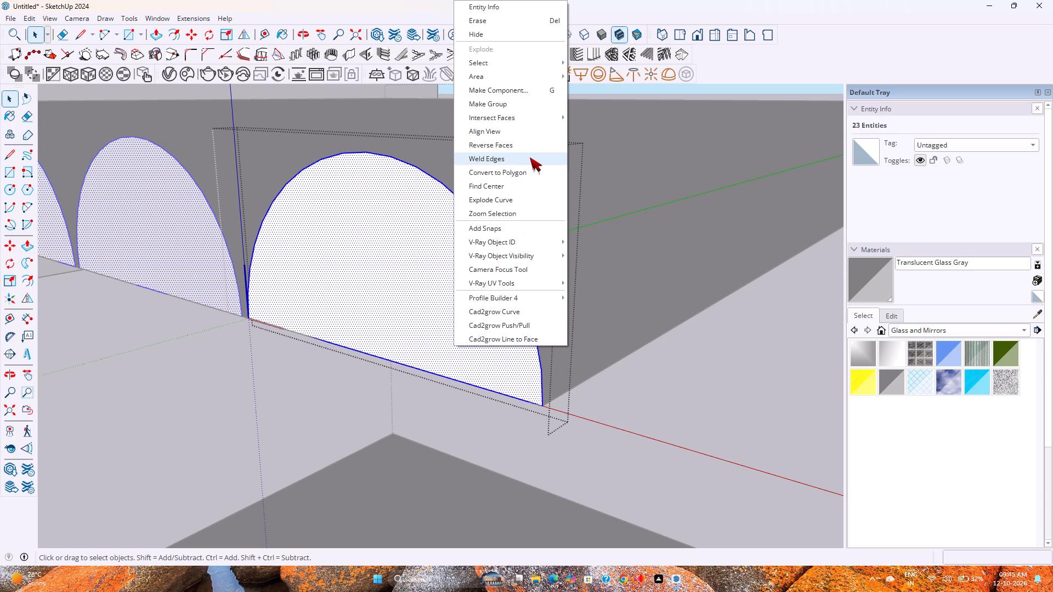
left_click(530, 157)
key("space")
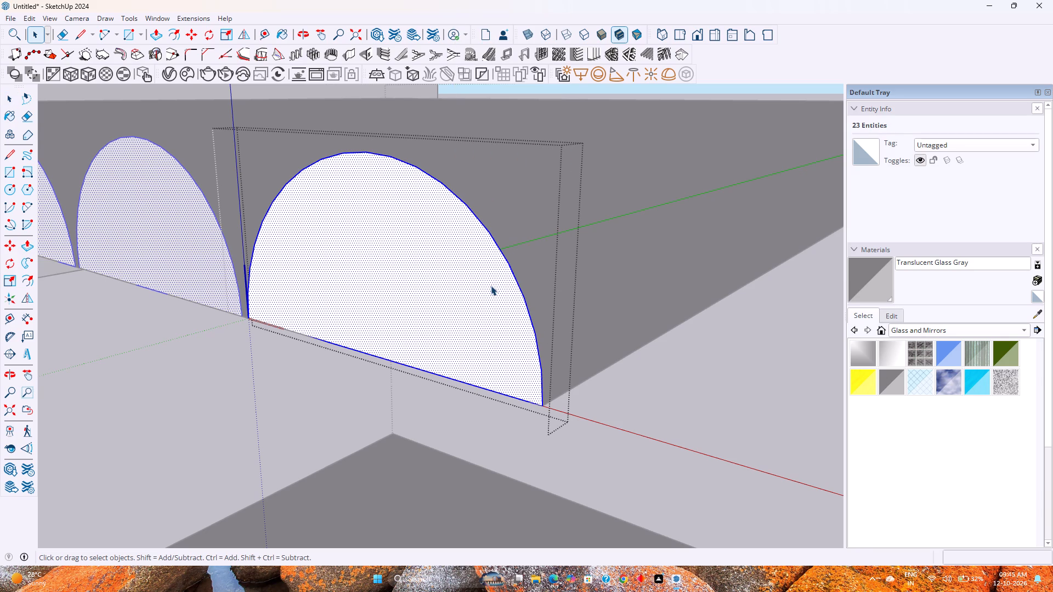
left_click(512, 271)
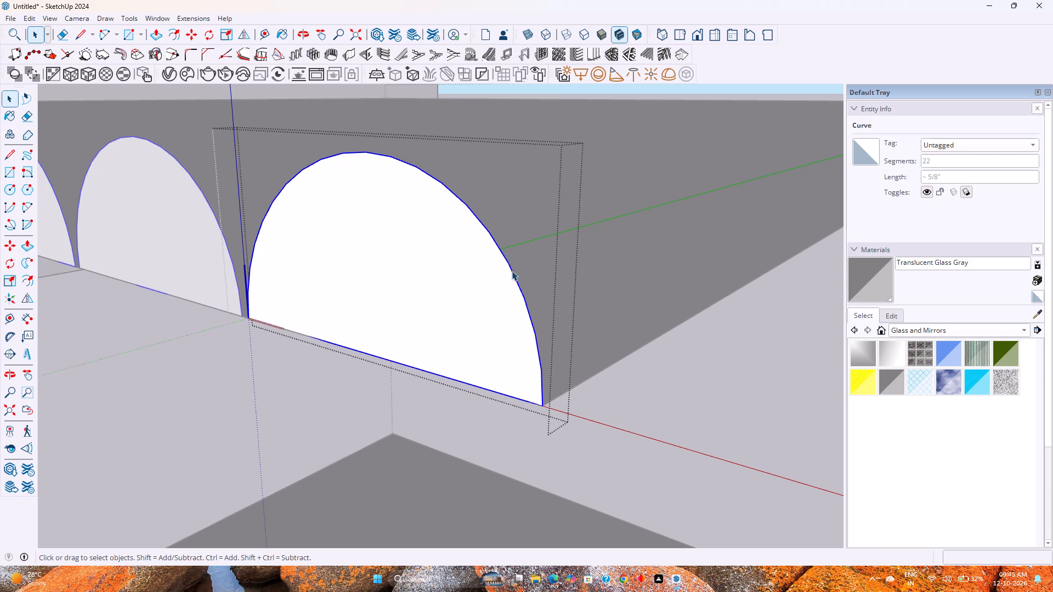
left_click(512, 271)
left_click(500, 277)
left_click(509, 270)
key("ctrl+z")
Set the segment count of the arc inside the half-circle component to 22.
key("space")
left_click(447, 289)
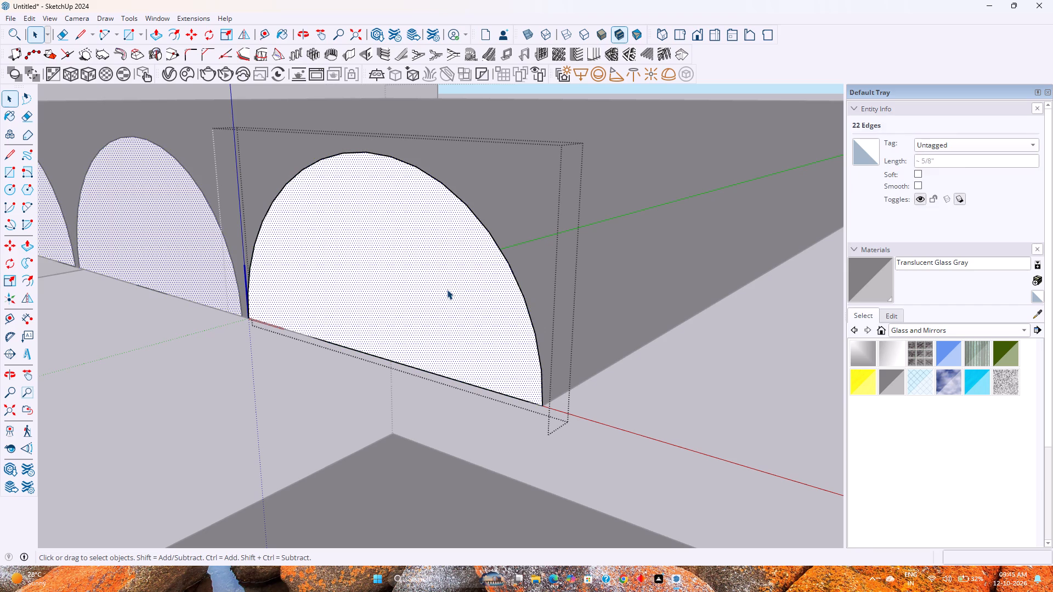
left_click(509, 263)
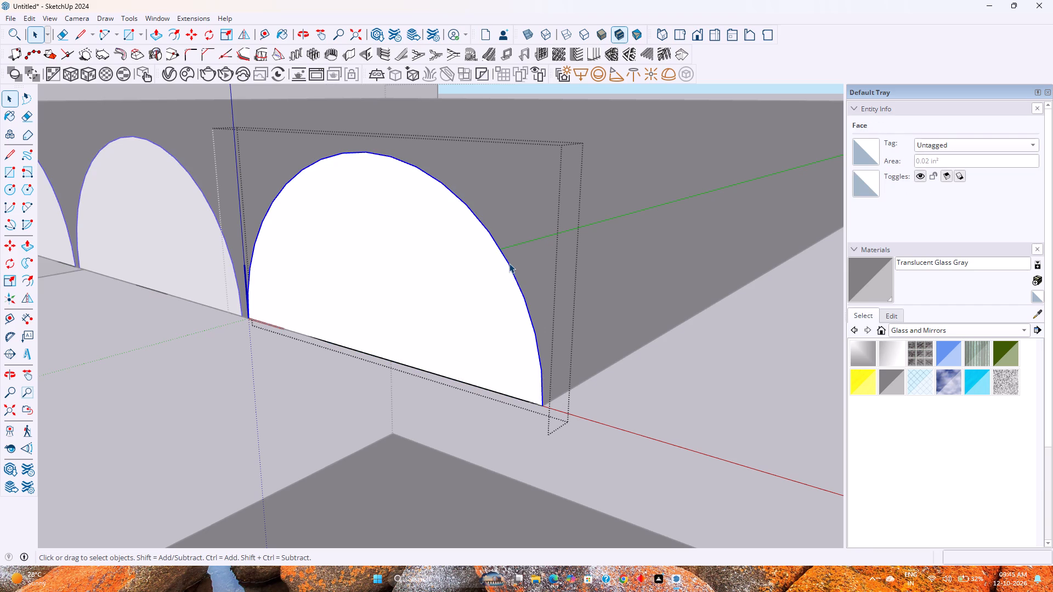
double_click(958, 179)
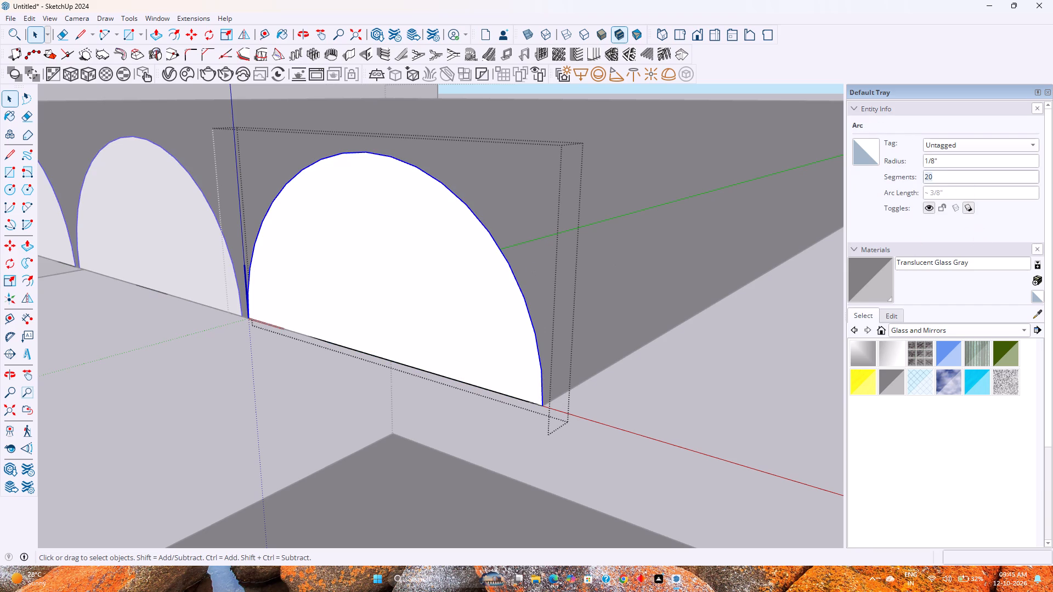
type("22")
key("Return")
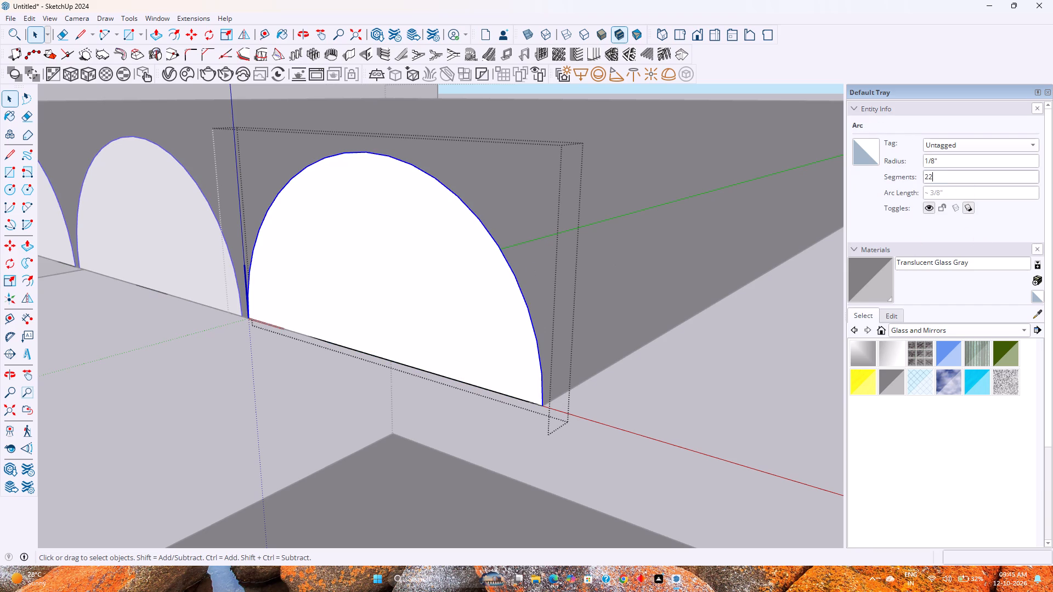
Raise the half-circle arc's segment count to 23, then 24, and try 25.
left_click(957, 179)
key("BackSpace")
key("3")
key("Return")
key("BackSpace")
key("4")
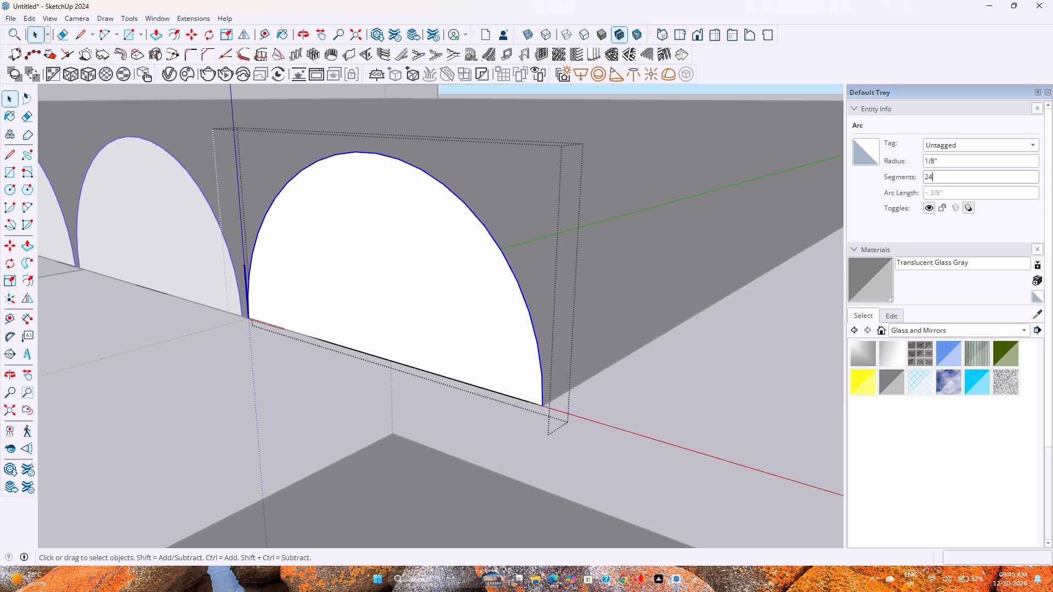
key("Return")
key("BackSpace")
key("5")
key("Return")
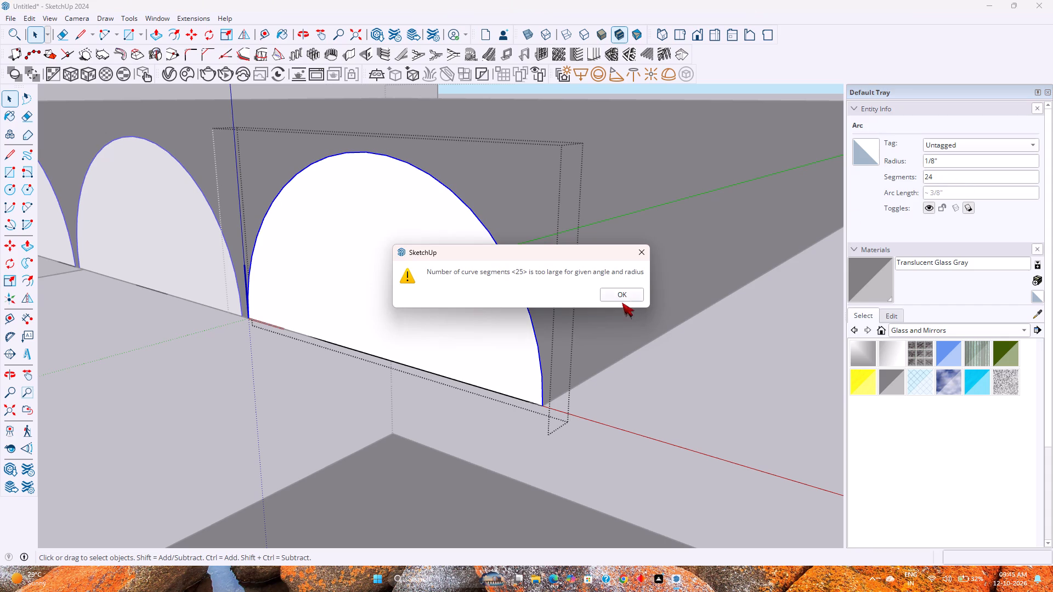
left_click(620, 295)
Weld the edges of the half-circle inside the component into a single curve.
double_click(499, 310)
right_click(506, 305)
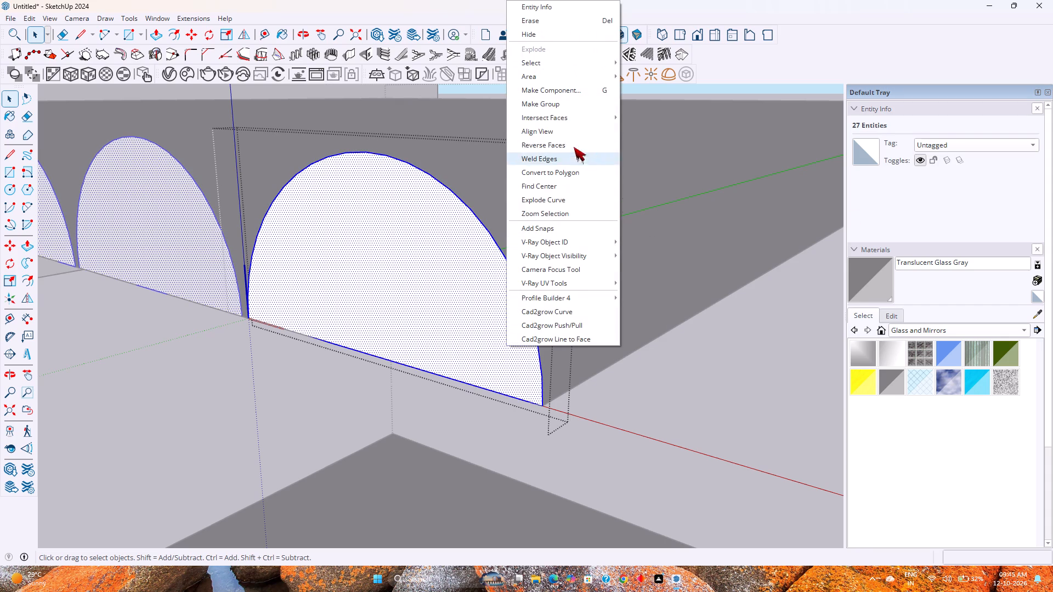
left_click(550, 161)
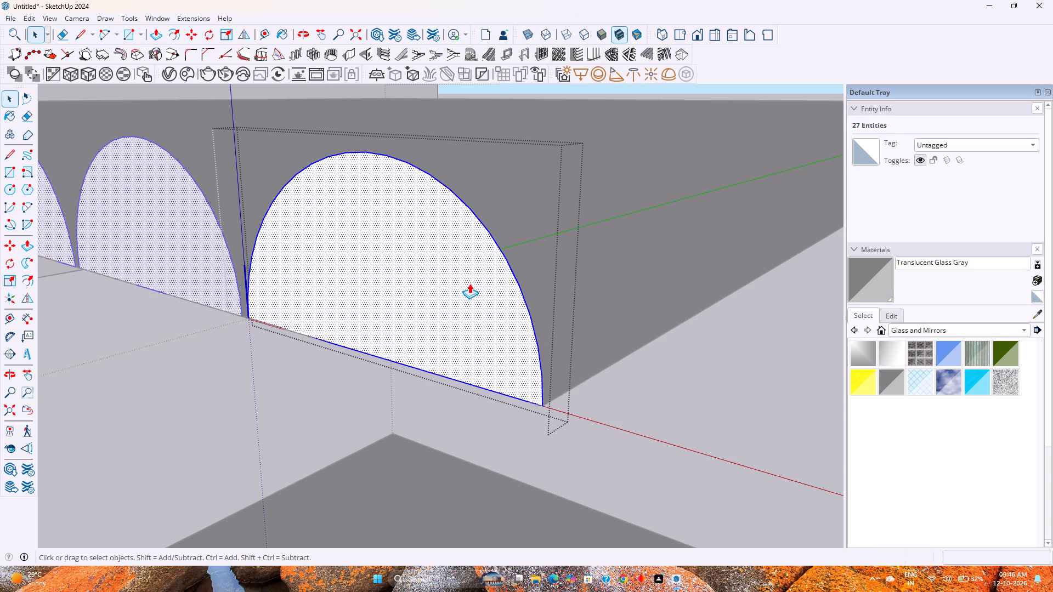
Extrude the half-circle face 1' 6" to the raised face's far corner and finish editing the component.
key("p")
left_click(469, 283)
scroll(643, 229, "down", 10)
middle_click_drag(707, 213, 247, 308, "shift")
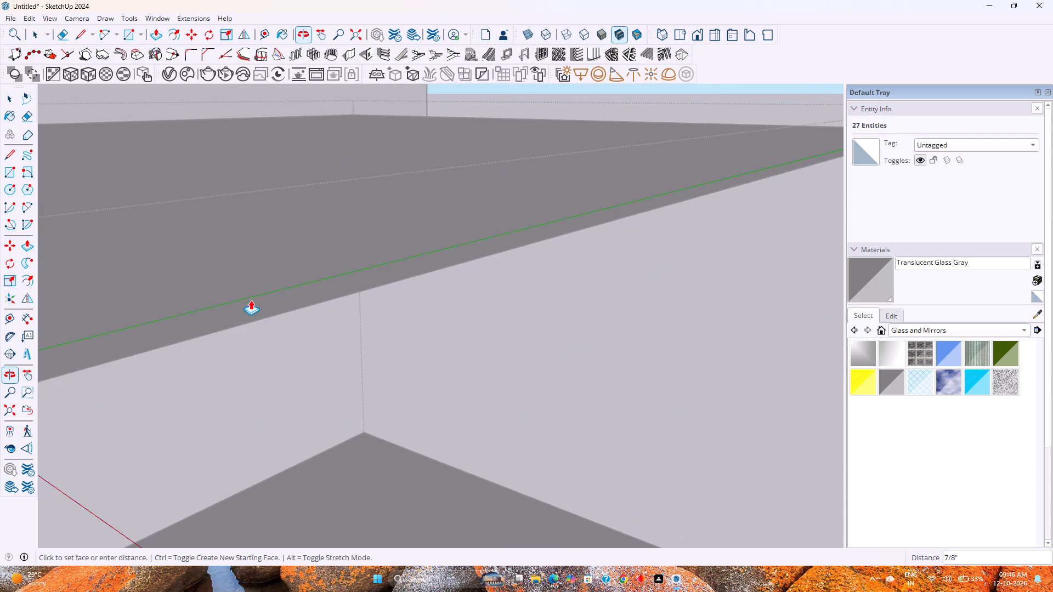
scroll(254, 294, "down", 11)
middle_click_drag(607, 213, 385, 292, "shift")
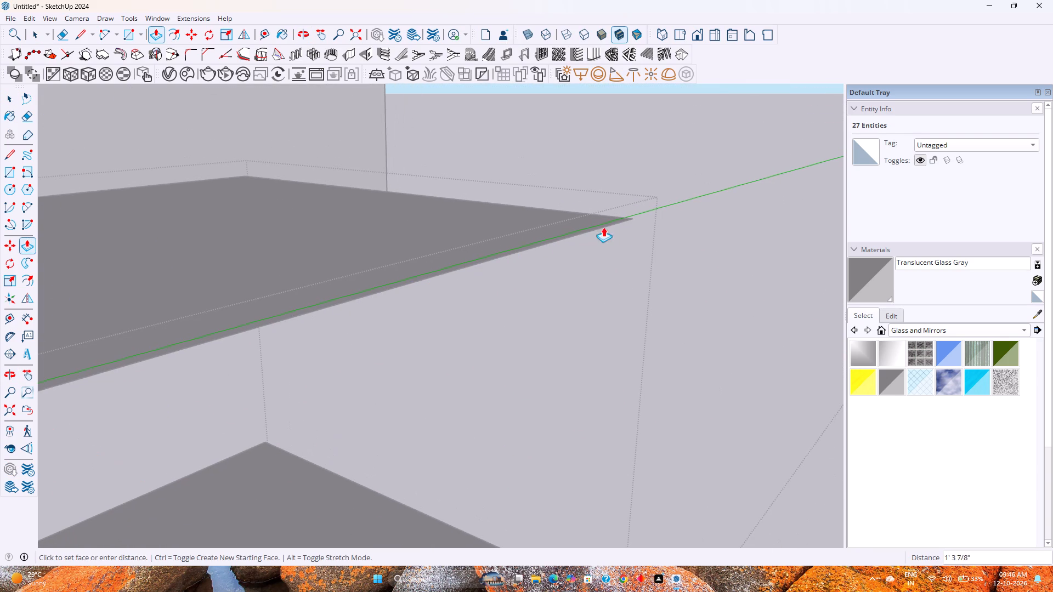
scroll(630, 220, "up", 9)
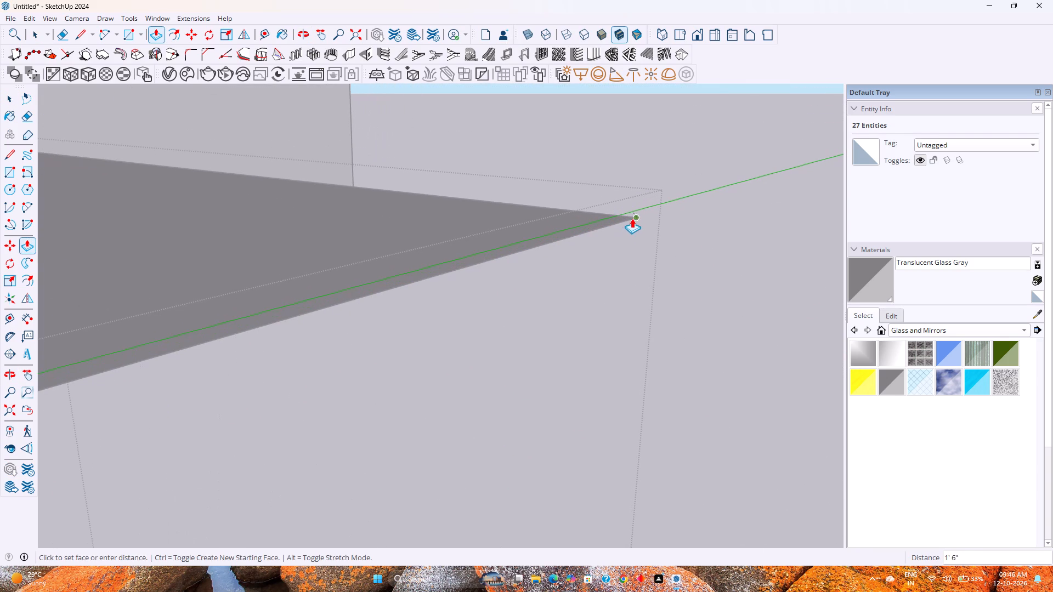
scroll(635, 218, "up", 7)
left_click(635, 219)
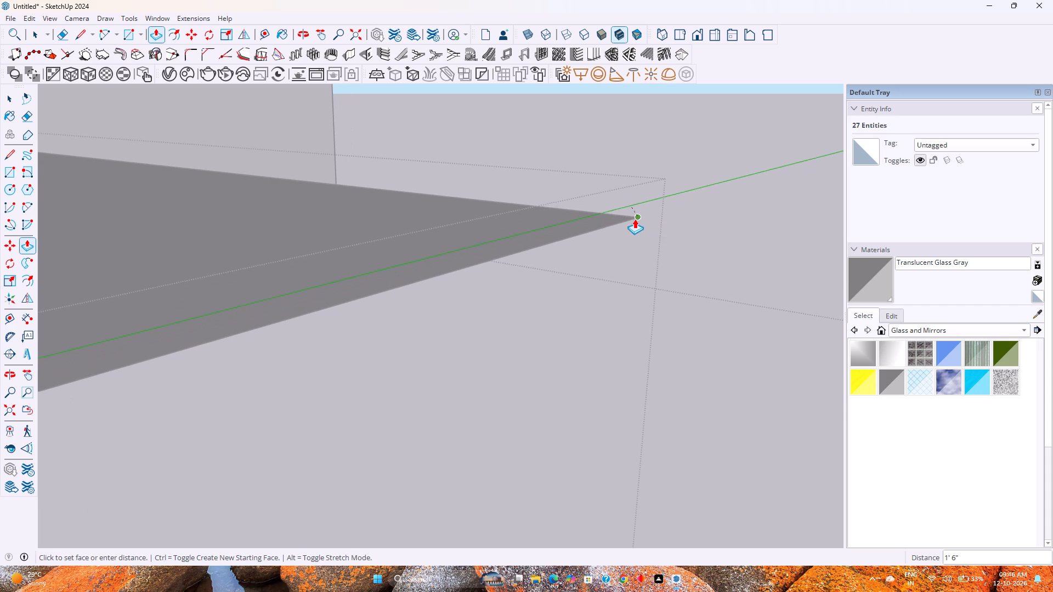
key("space")
scroll(632, 220, "down", 20)
middle_click_drag(480, 283, 480, 283)
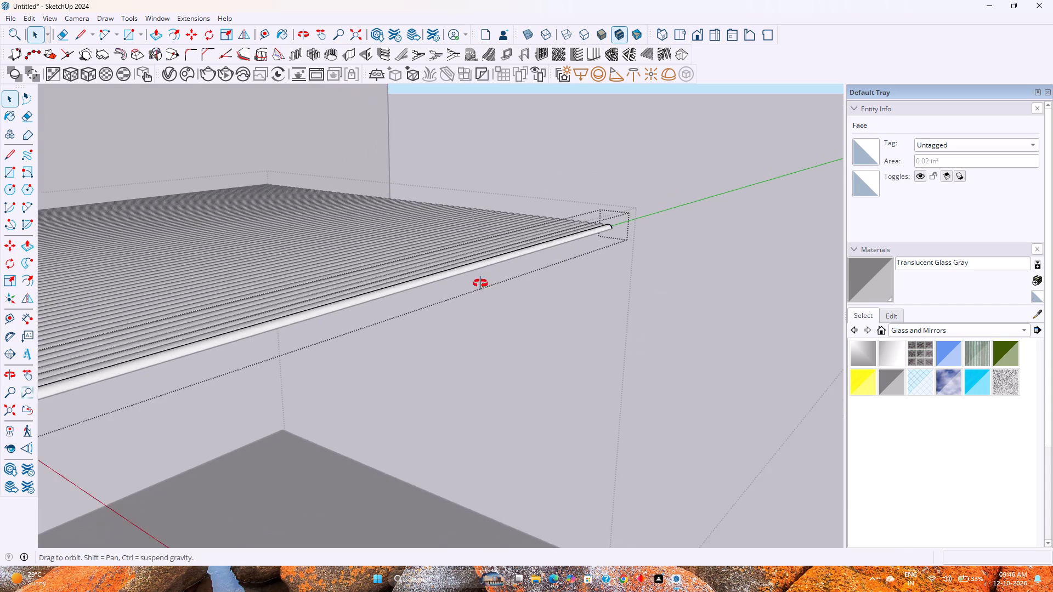
middle_click_drag(480, 283, 597, 252)
scroll(597, 252, "up", 1)
scroll(597, 252, "down", 17)
left_click(579, 333)
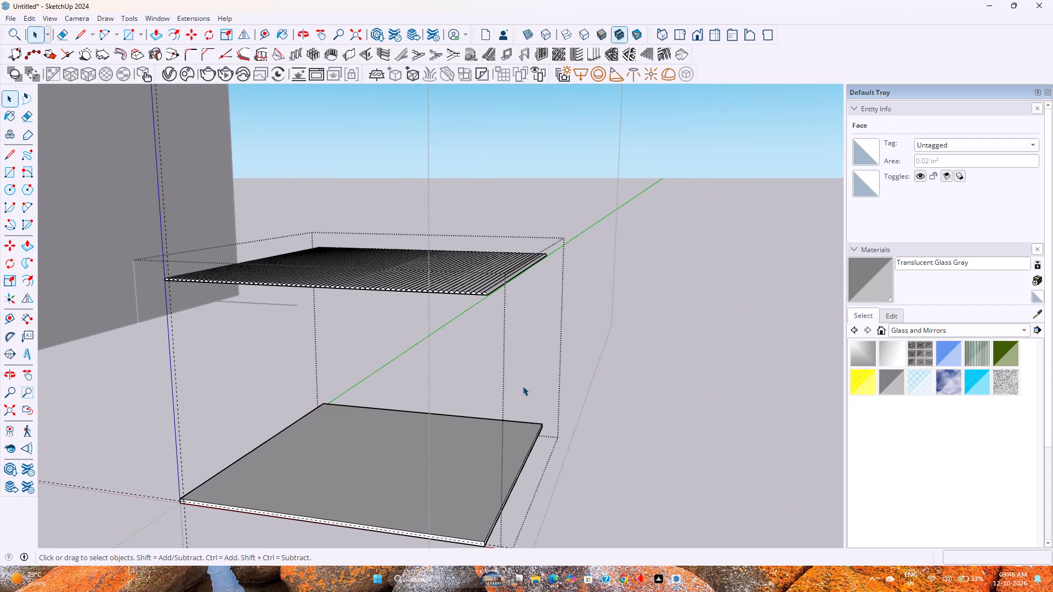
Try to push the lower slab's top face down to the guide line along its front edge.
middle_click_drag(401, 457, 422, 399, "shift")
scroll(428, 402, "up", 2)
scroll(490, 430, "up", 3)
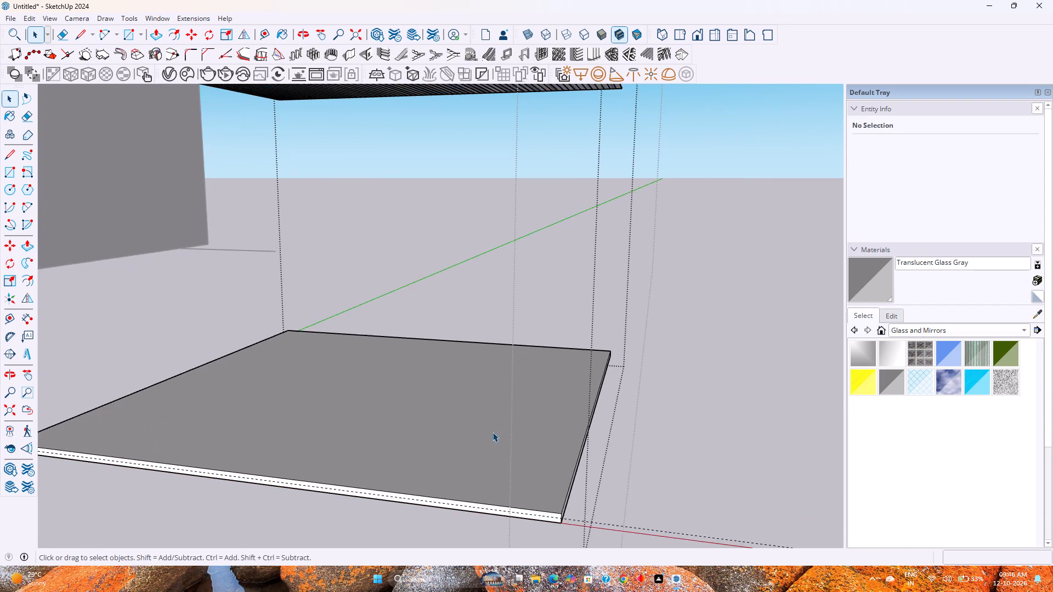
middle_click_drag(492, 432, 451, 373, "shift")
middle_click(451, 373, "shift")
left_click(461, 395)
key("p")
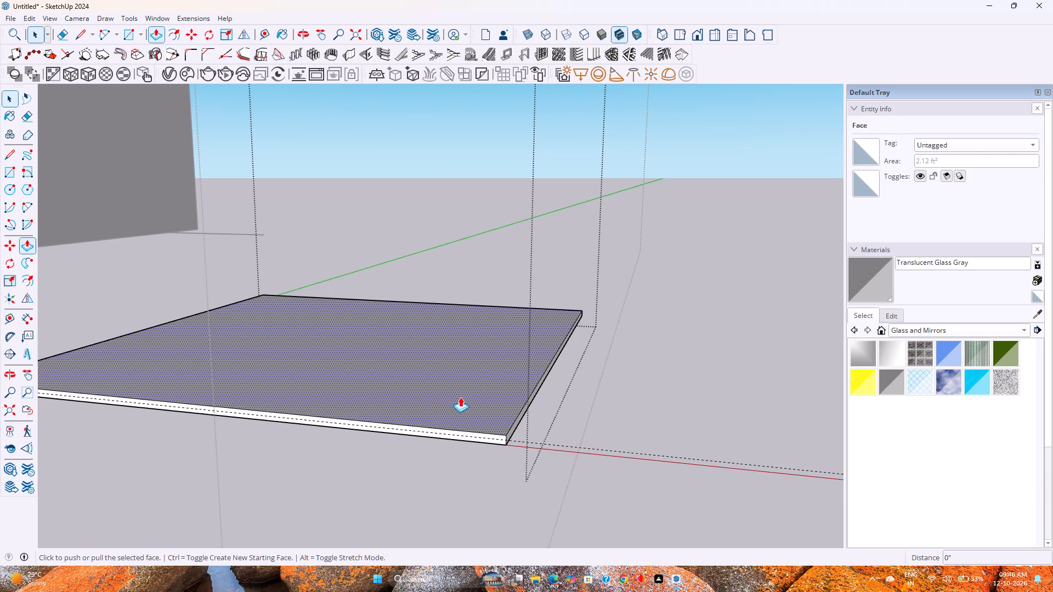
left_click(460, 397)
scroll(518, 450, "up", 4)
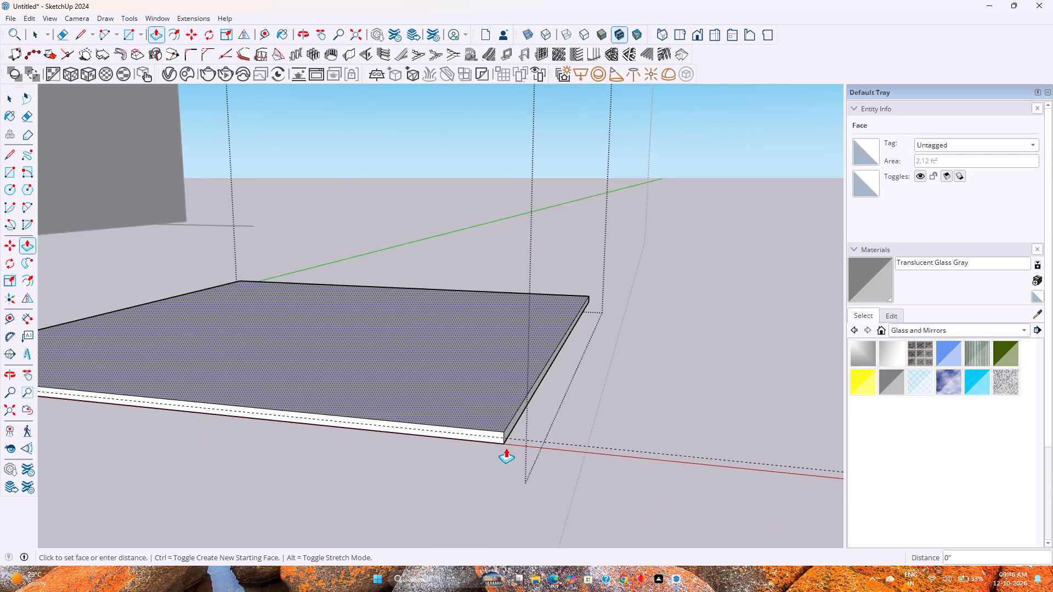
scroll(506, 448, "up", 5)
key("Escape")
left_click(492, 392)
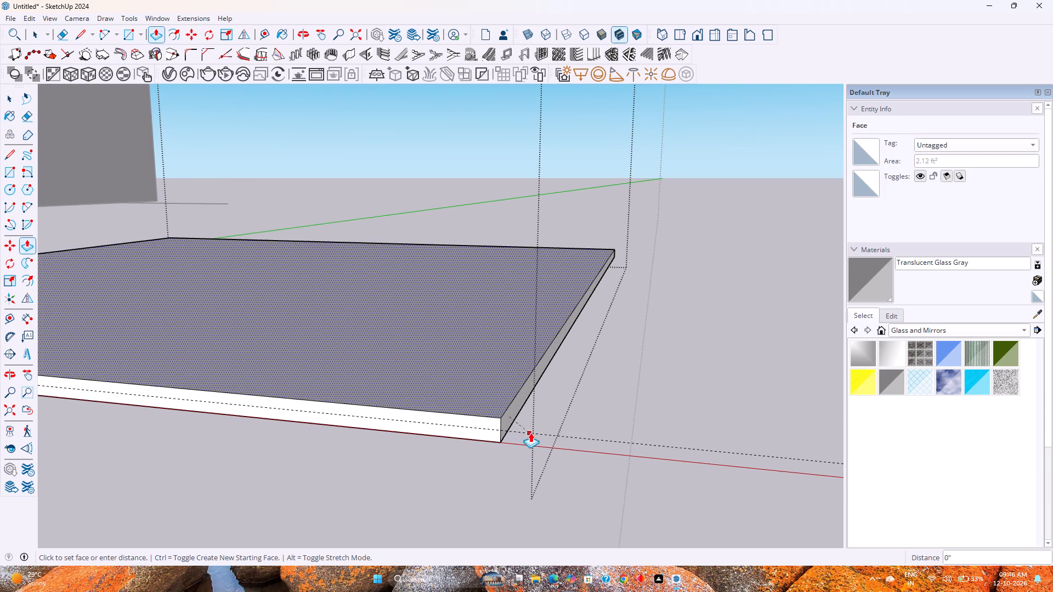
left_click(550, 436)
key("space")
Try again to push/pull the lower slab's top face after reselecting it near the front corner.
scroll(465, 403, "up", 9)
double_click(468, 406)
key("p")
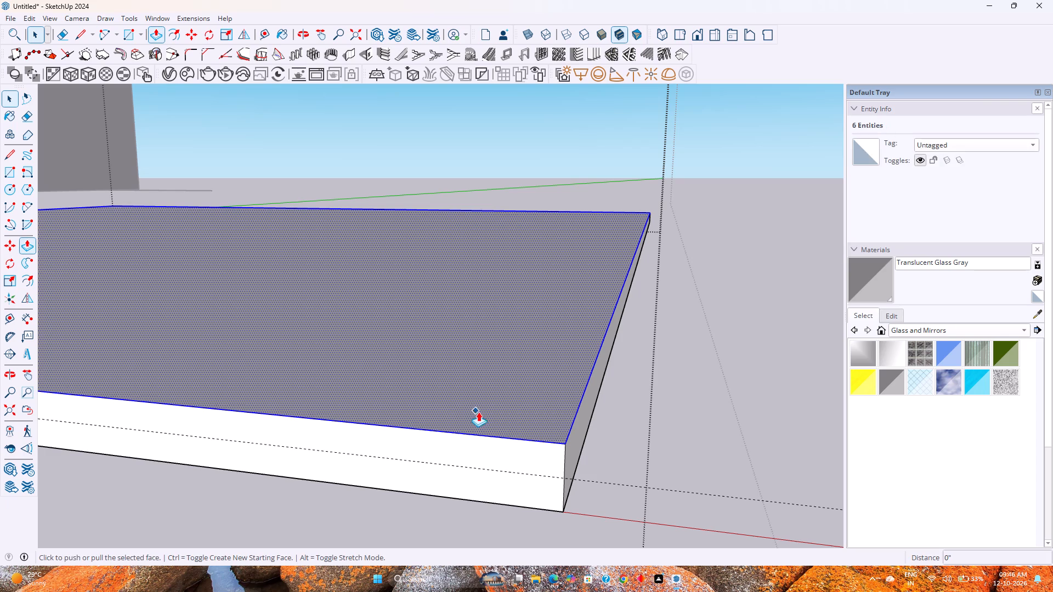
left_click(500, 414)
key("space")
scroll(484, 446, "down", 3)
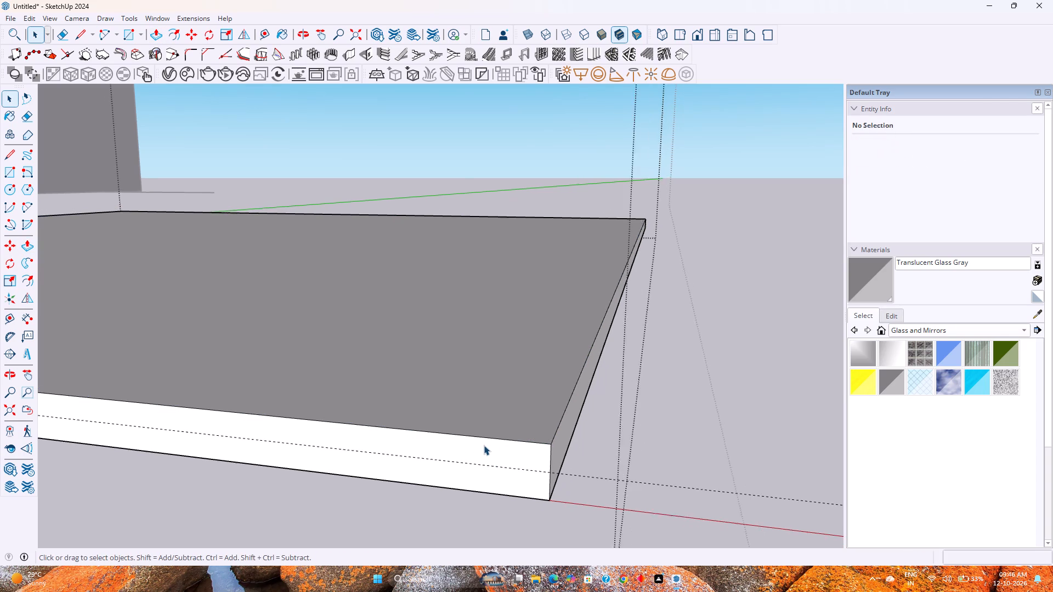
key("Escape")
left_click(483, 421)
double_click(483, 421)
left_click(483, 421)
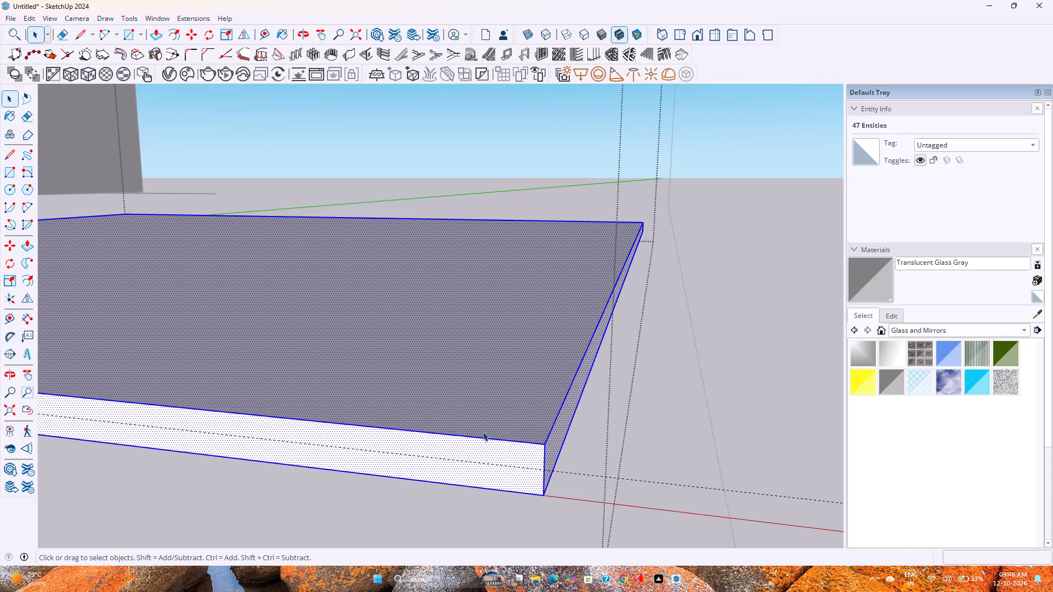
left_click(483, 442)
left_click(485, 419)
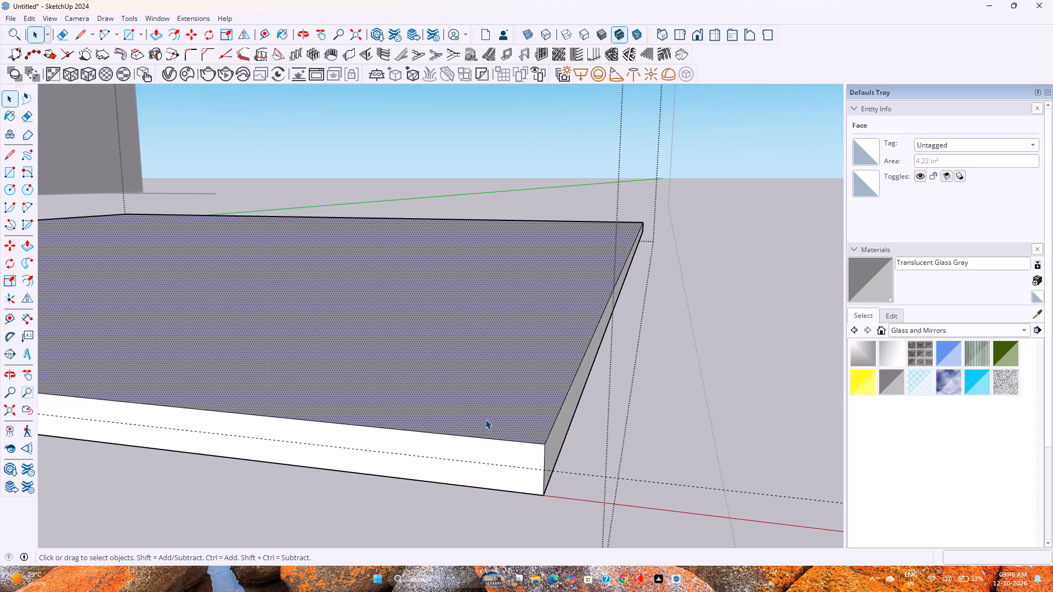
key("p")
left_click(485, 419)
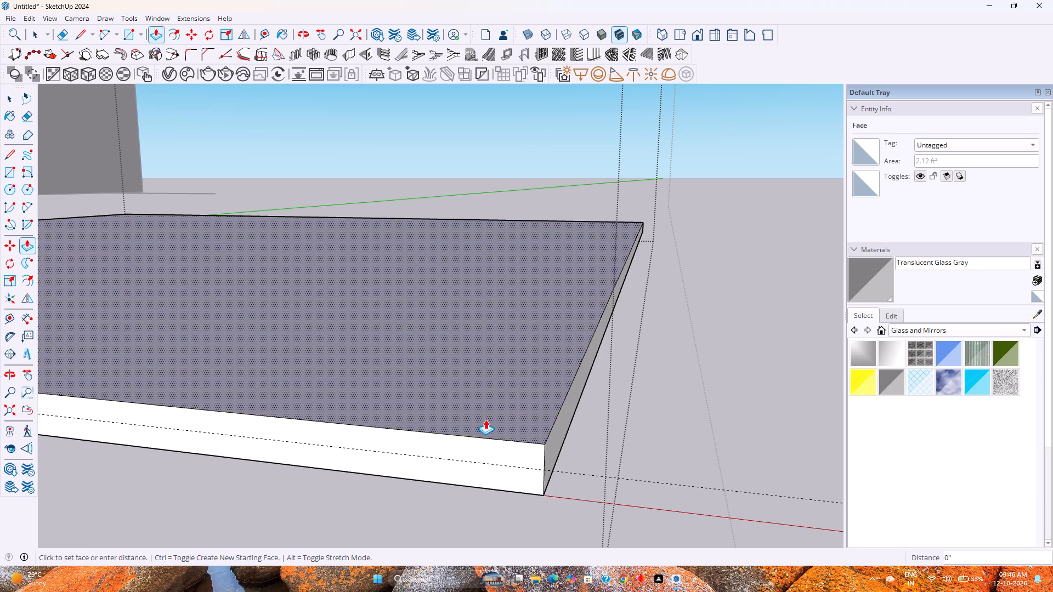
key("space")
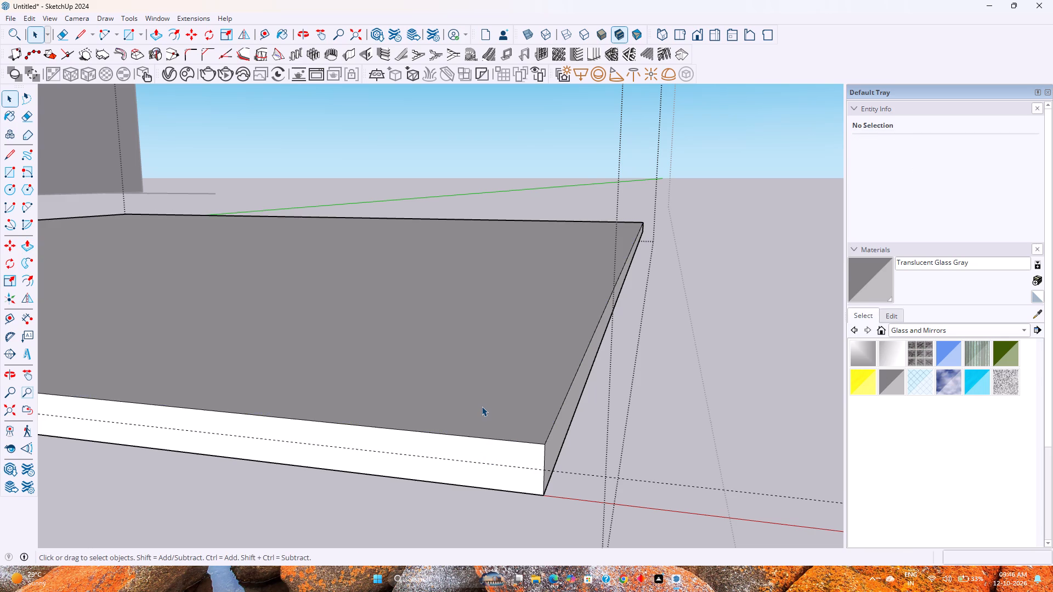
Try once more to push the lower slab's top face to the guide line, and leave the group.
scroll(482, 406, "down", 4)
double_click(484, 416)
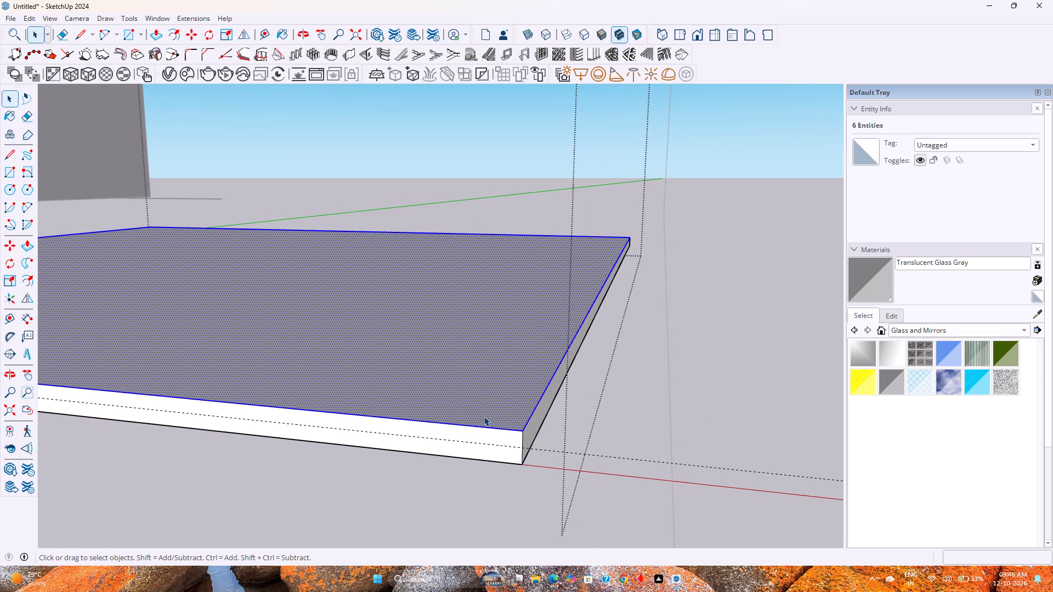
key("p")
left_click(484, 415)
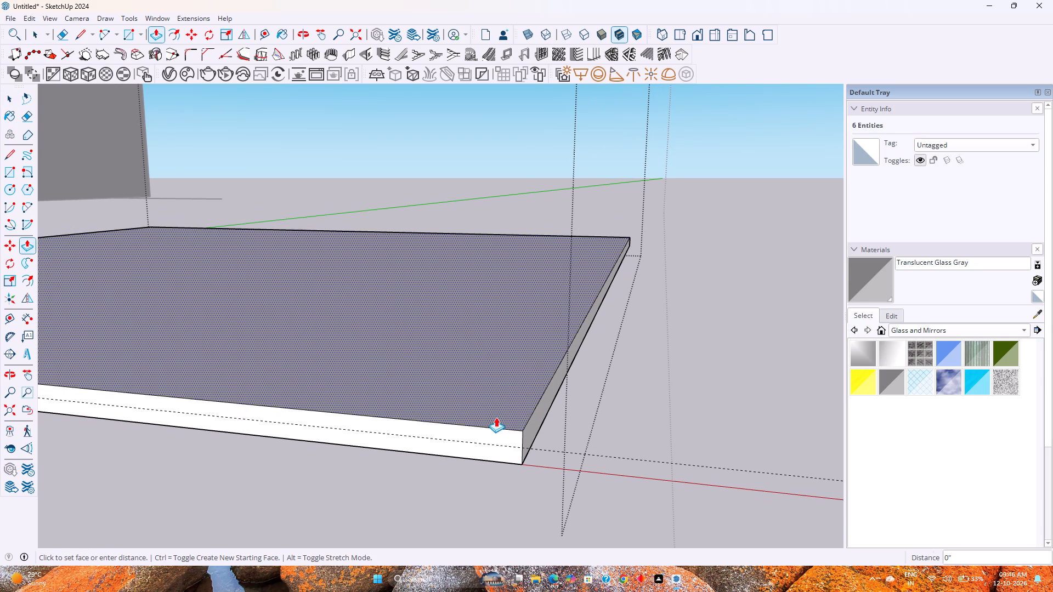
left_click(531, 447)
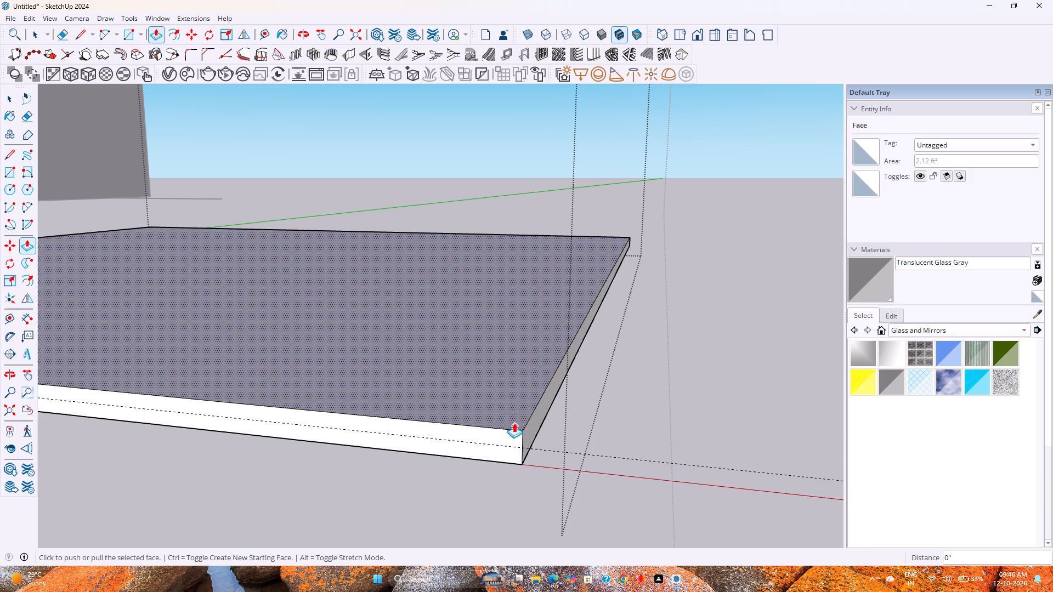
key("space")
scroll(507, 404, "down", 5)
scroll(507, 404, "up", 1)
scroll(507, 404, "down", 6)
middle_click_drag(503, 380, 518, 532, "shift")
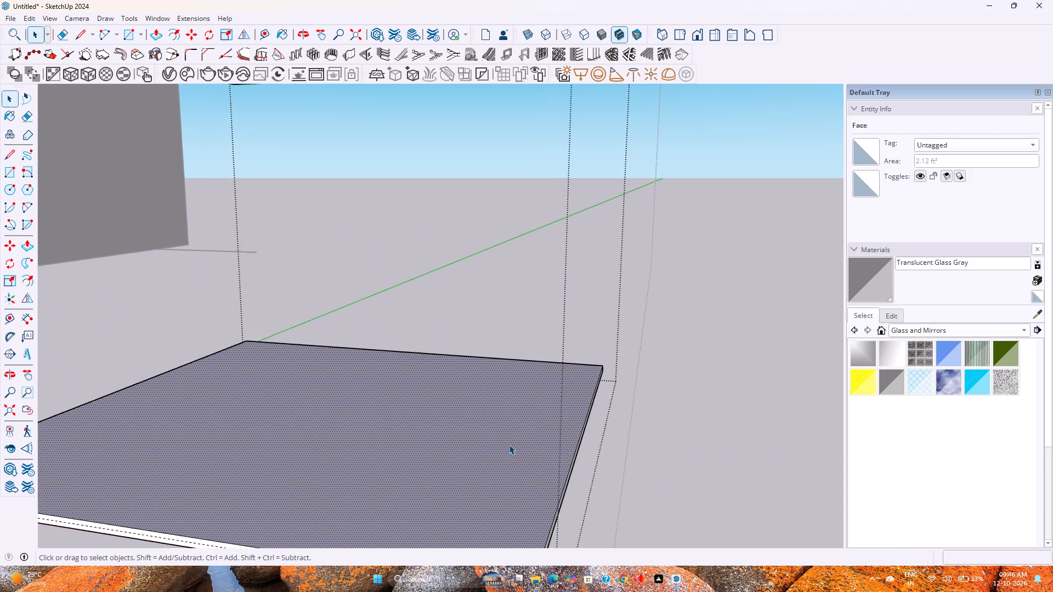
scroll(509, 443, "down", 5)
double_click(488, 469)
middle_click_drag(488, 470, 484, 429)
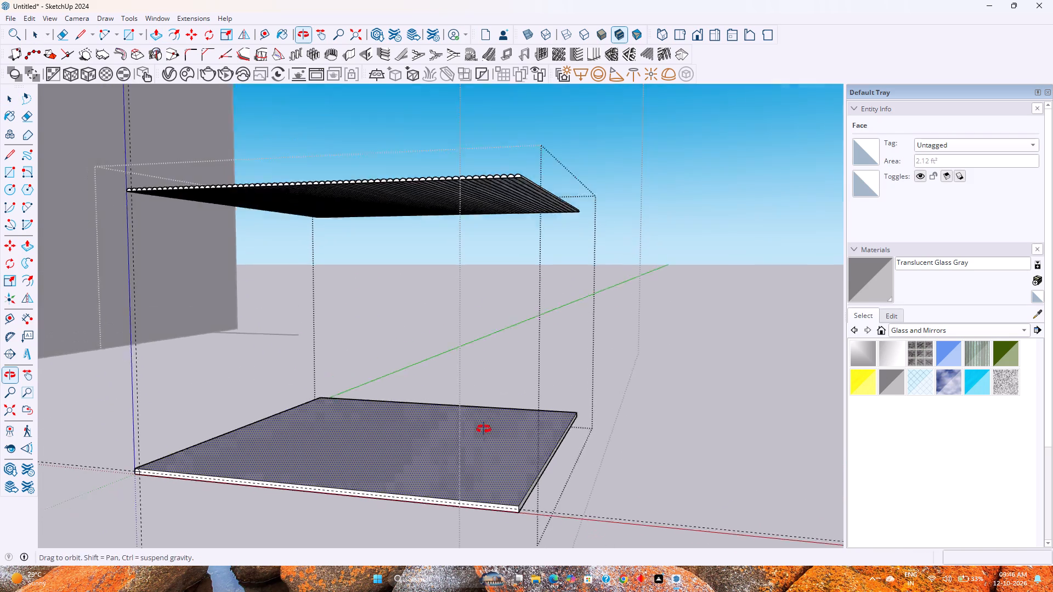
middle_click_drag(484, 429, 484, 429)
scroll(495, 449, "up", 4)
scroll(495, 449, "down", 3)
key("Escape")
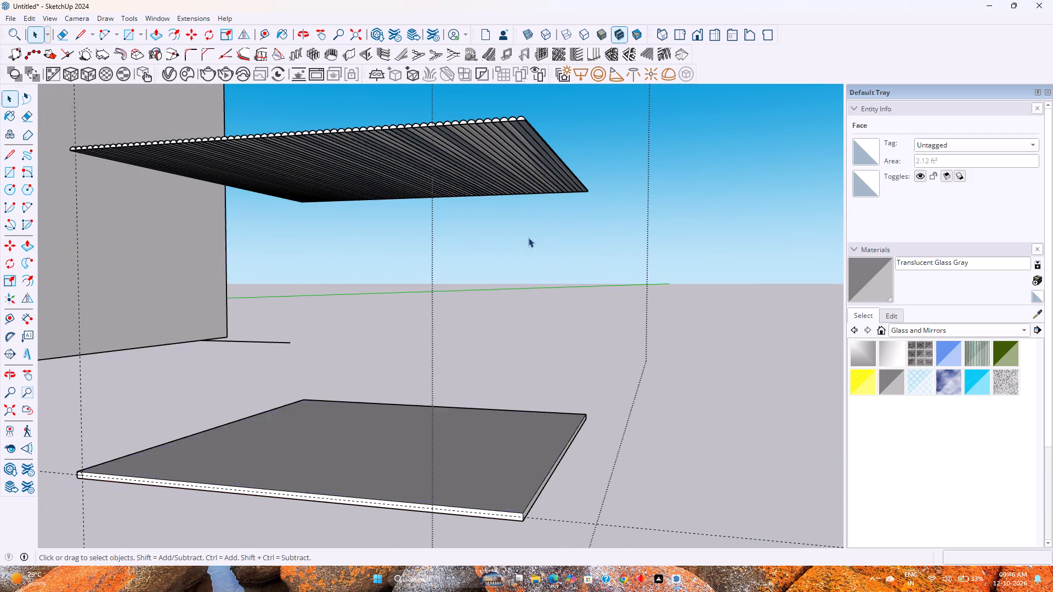
Inside the panel group, select all instances of the half-circle rib component and move them 1' straight up off the face.
scroll(506, 199, "up", 3)
left_click(520, 157)
triple_click(520, 157)
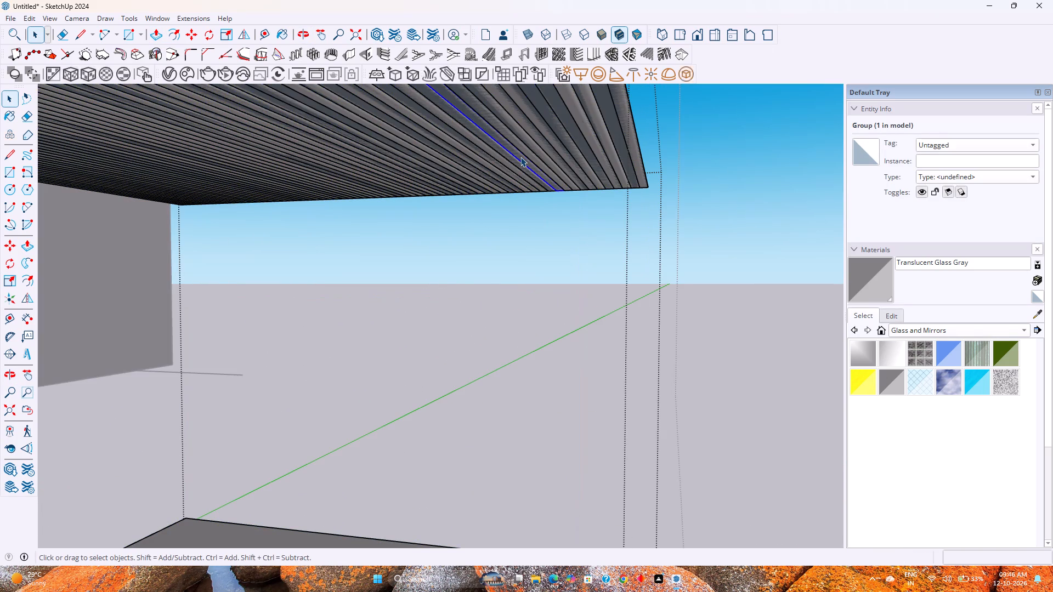
scroll(520, 157, "down", 9)
middle_click_drag(520, 158, 557, 314, "shift")
scroll(557, 323, "up", 8)
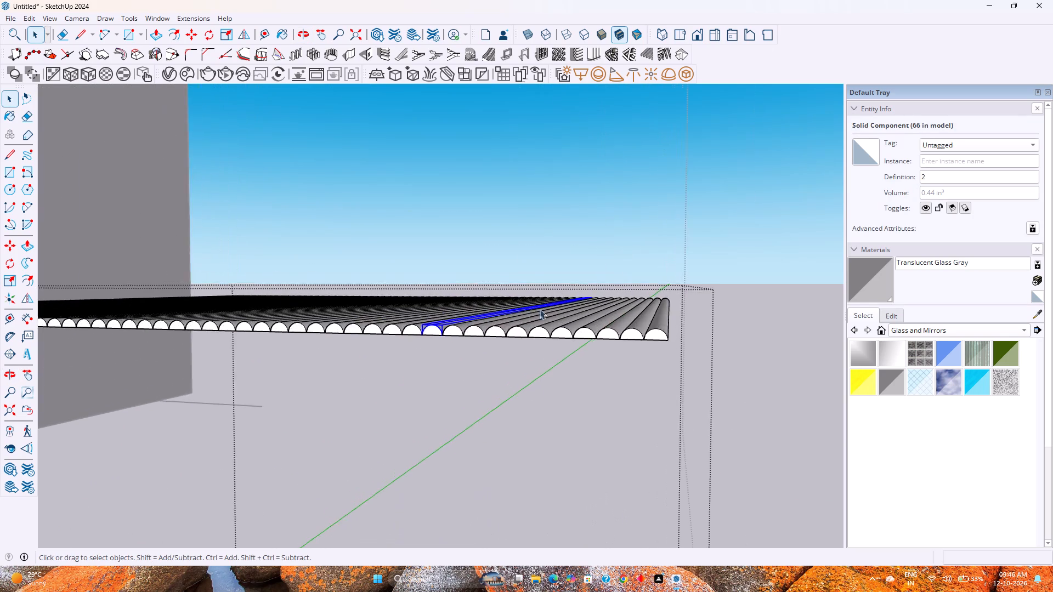
scroll(540, 309, "up", 8)
scroll(418, 338, "down", 3)
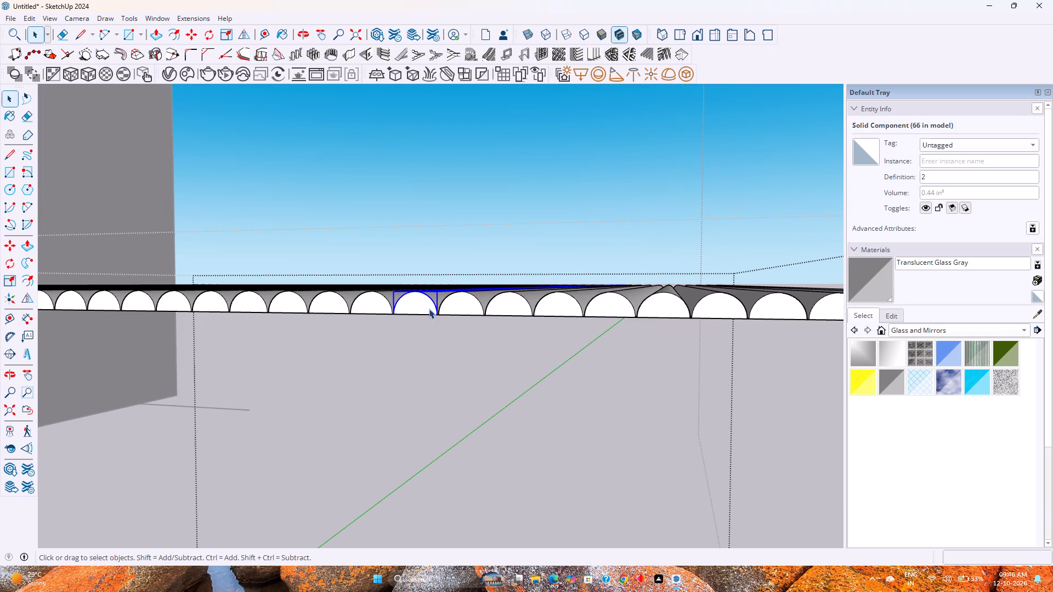
right_click(426, 307)
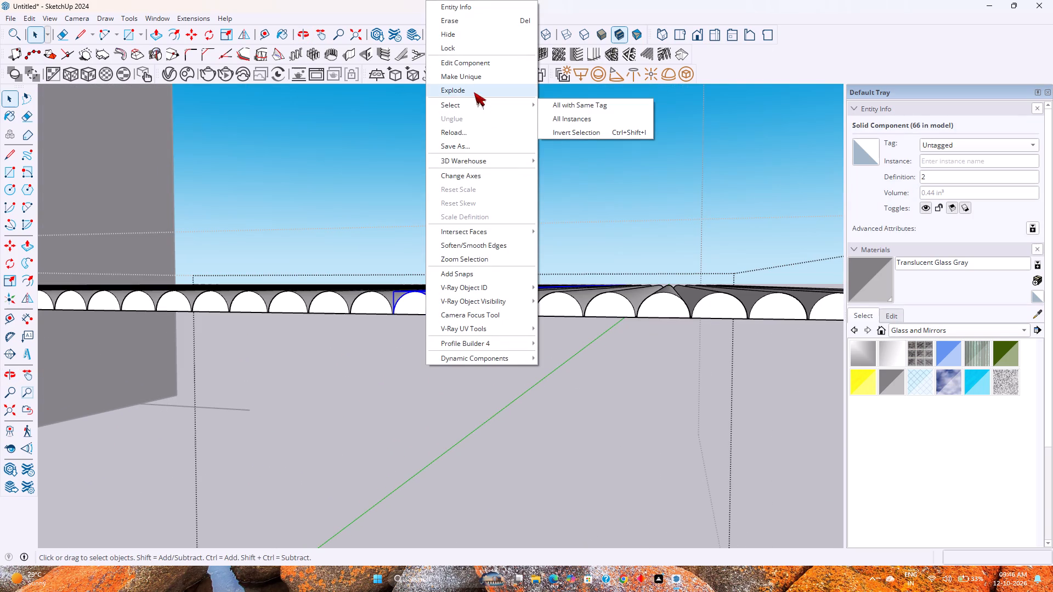
left_click(563, 117)
scroll(413, 267, "down", 5)
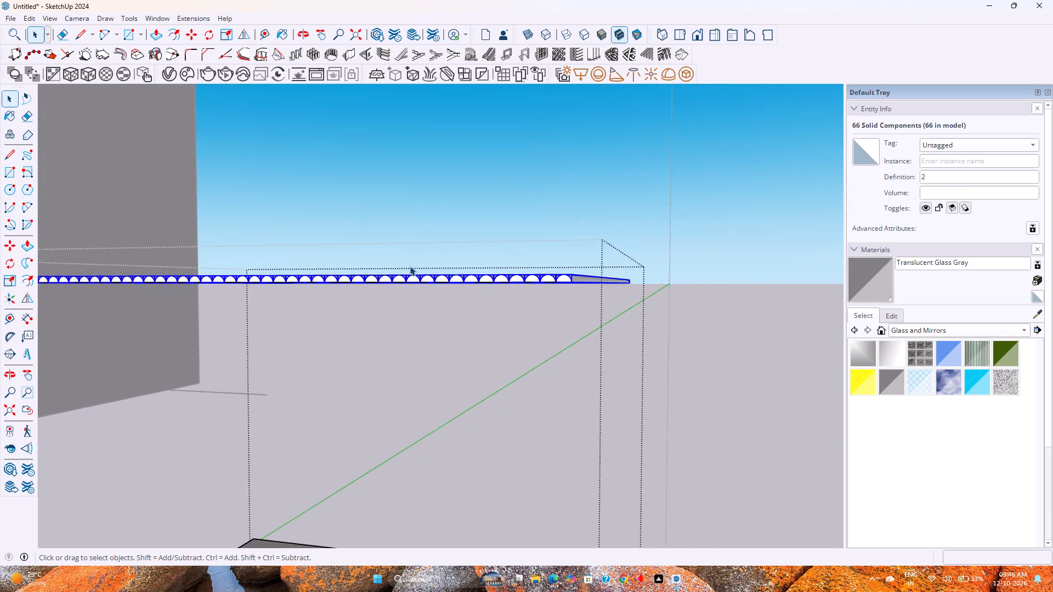
scroll(410, 266, "down", 3)
scroll(518, 280, "up", 9)
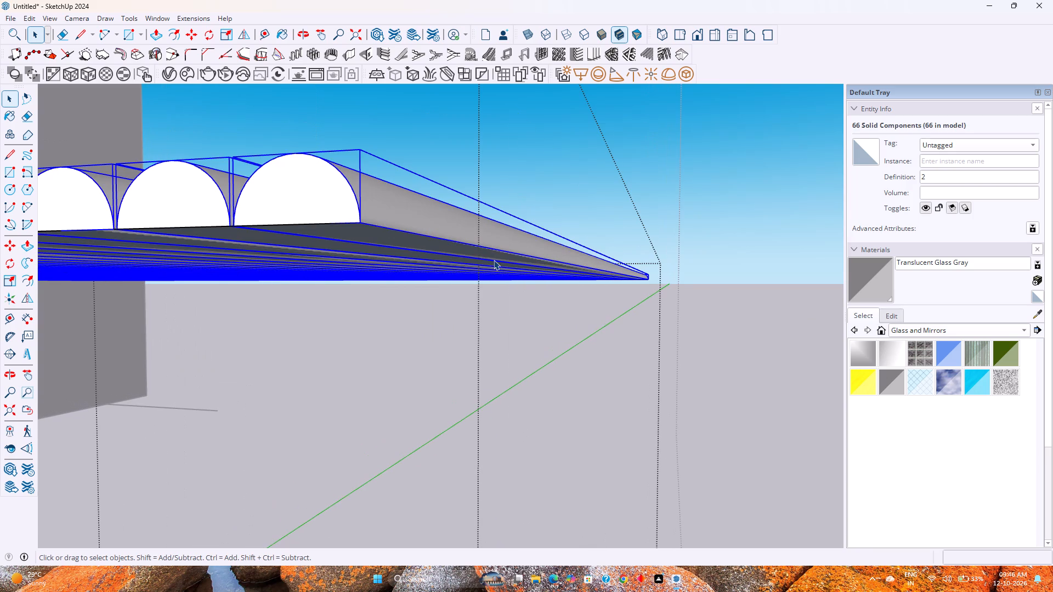
key("m")
left_click(362, 224)
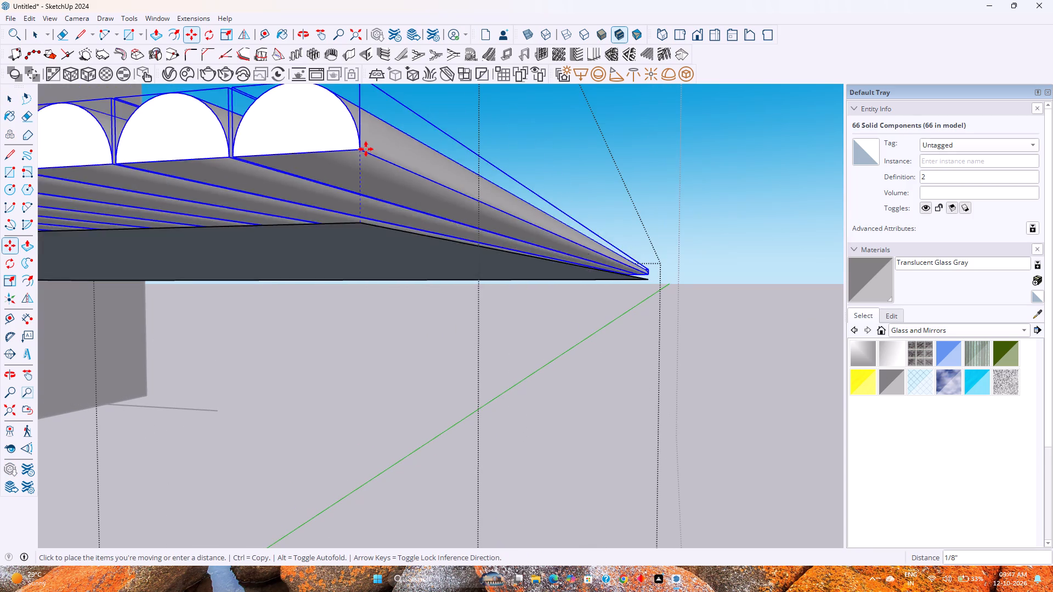
scroll(378, 119, "down", 2)
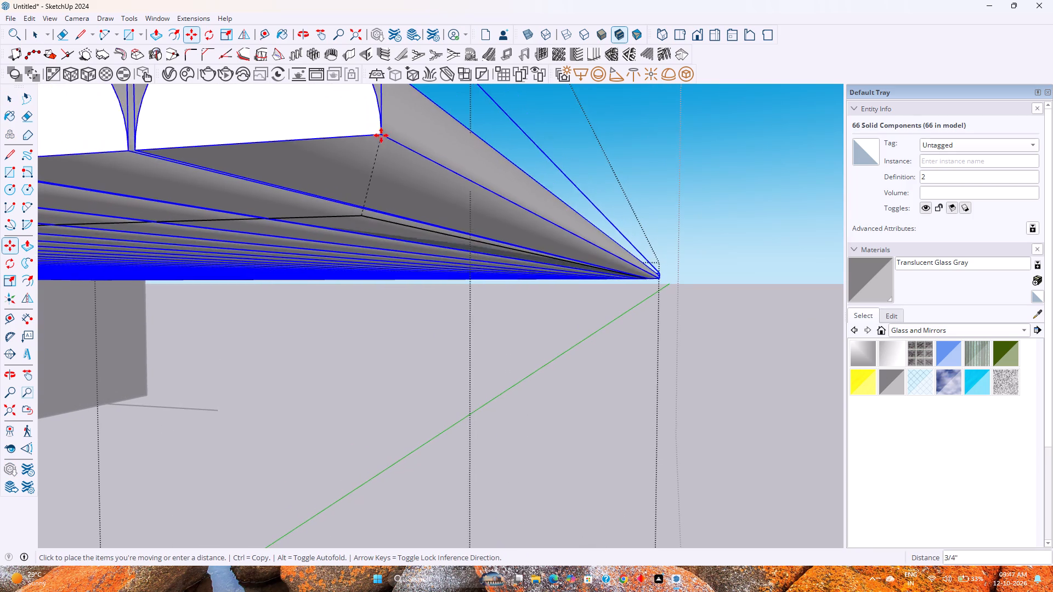
scroll(381, 152, "down", 14)
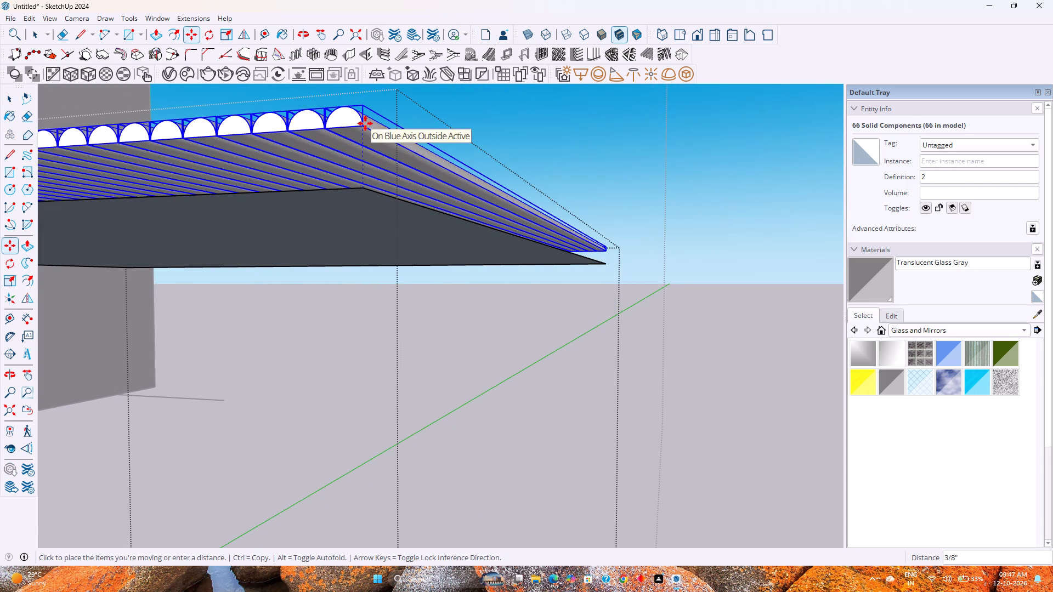
key("Up")
type("1'")
key("Return")
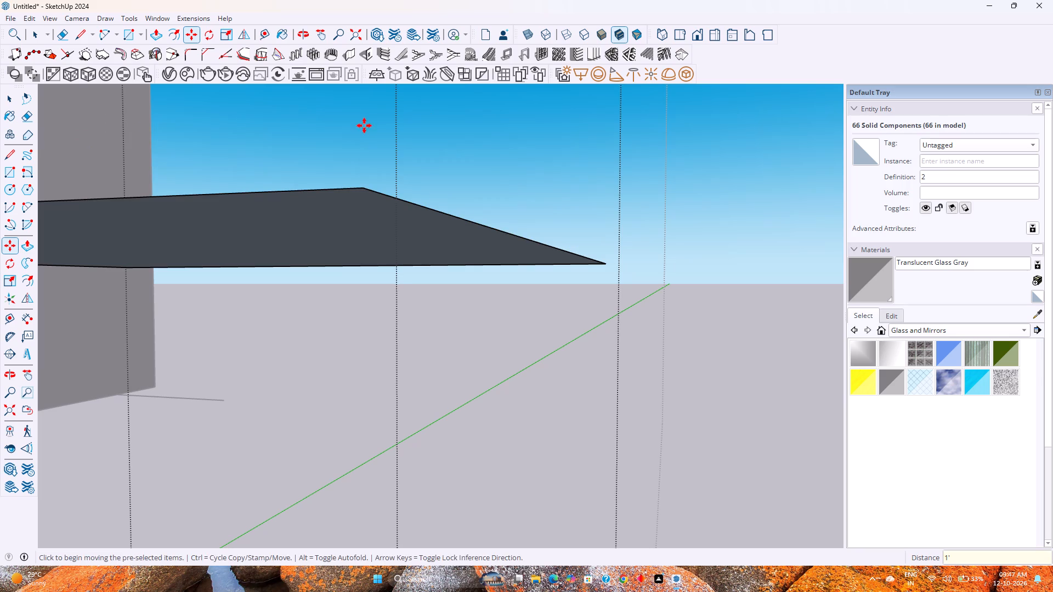
key("space")
scroll(364, 133, "down", 3)
middle_click_drag(364, 133, 378, 168)
scroll(378, 168, "down", 4)
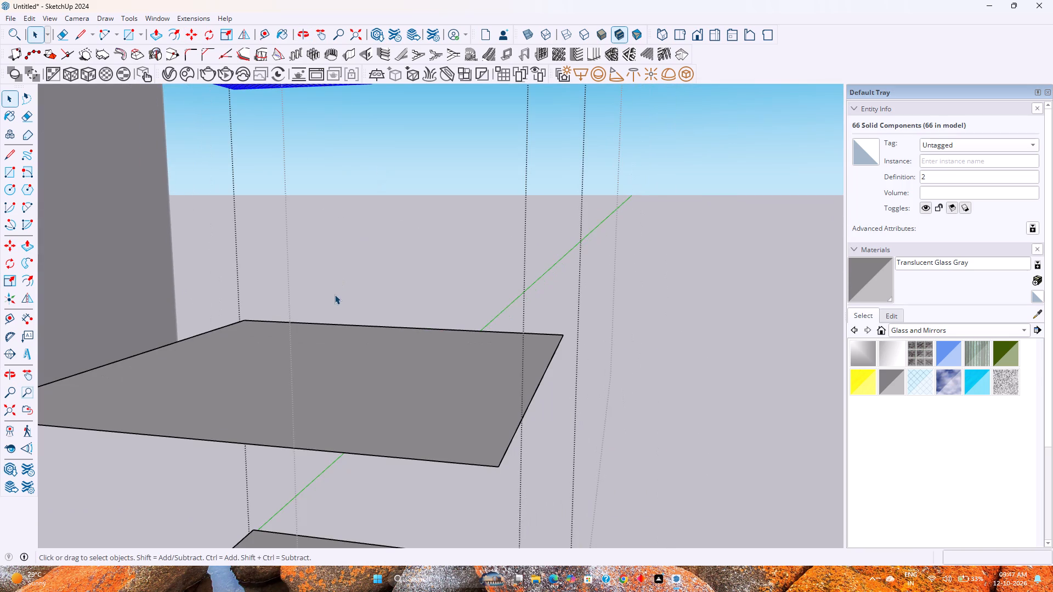
key("Escape")
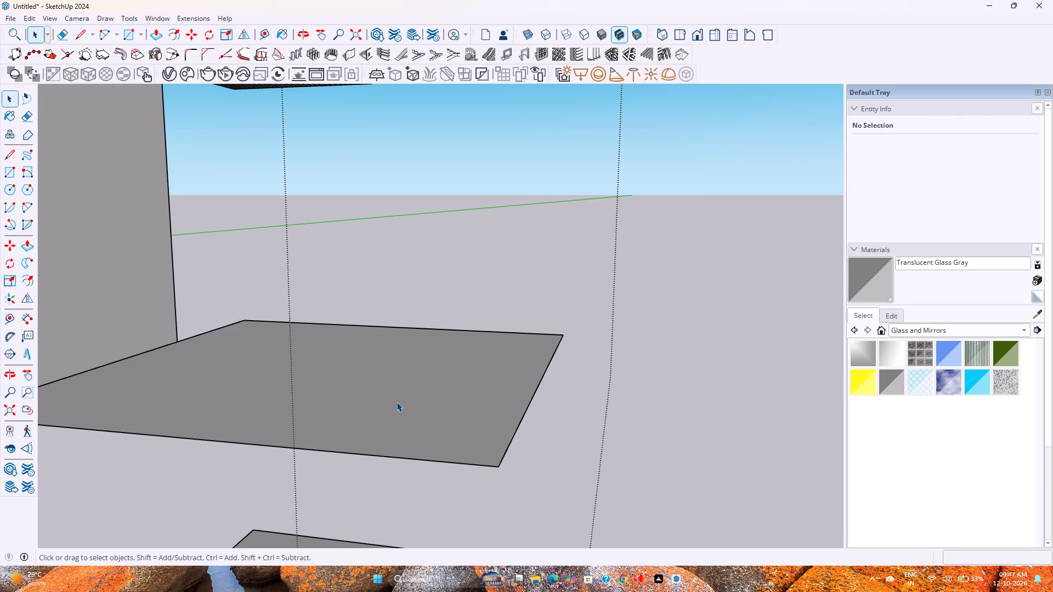
Push/pull the exposed flat face beneath the raised ribs up by 0.125" to form a thin slab.
double_click(397, 402)
scroll(397, 402, "up", 3)
left_click(397, 402)
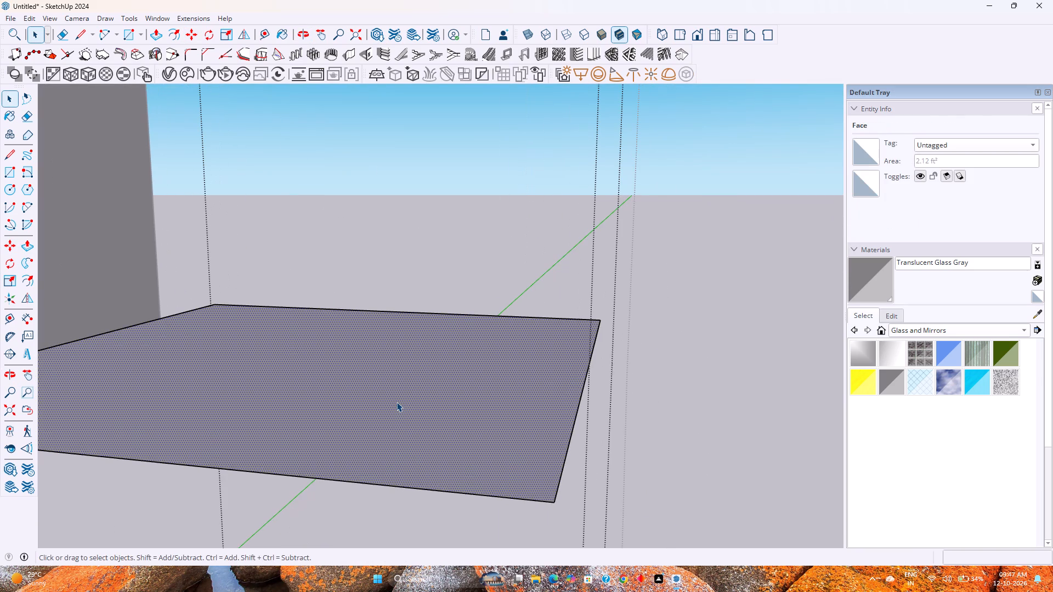
key("p")
left_click(398, 404)
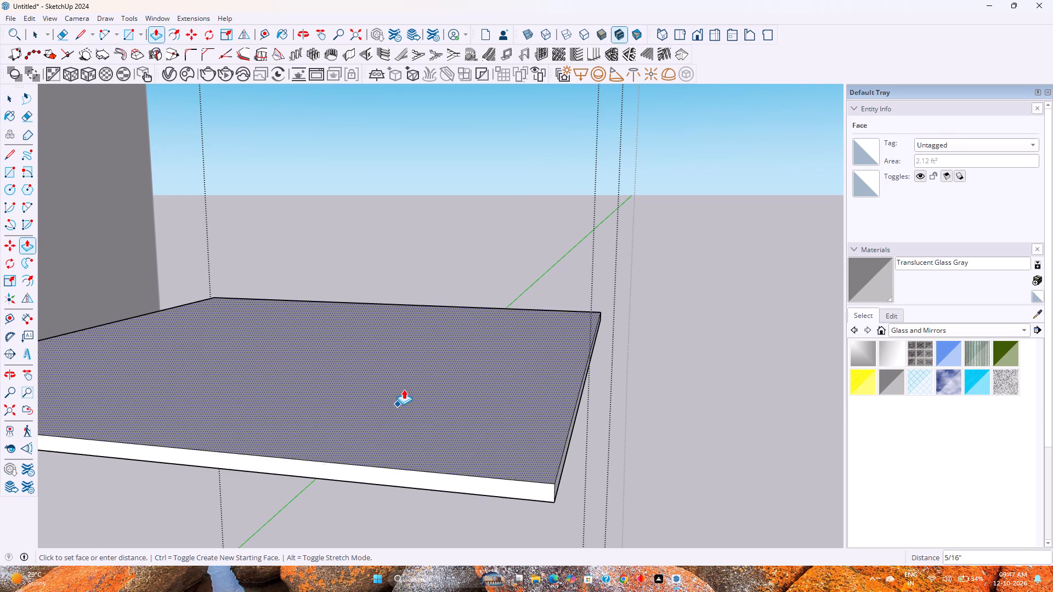
type("0.2")
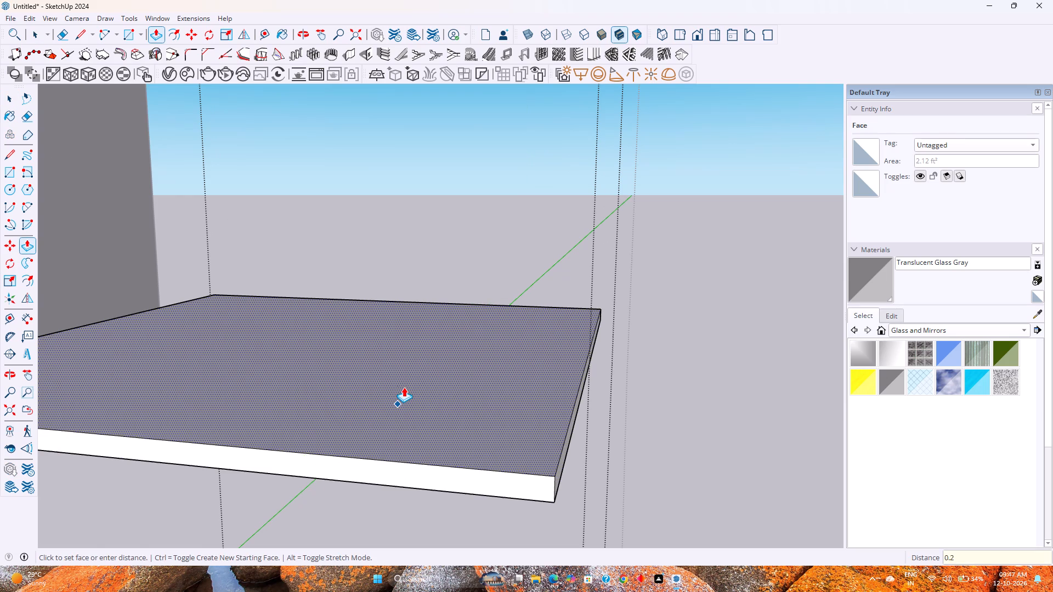
key("BackSpace")
type("125")
key("Return")
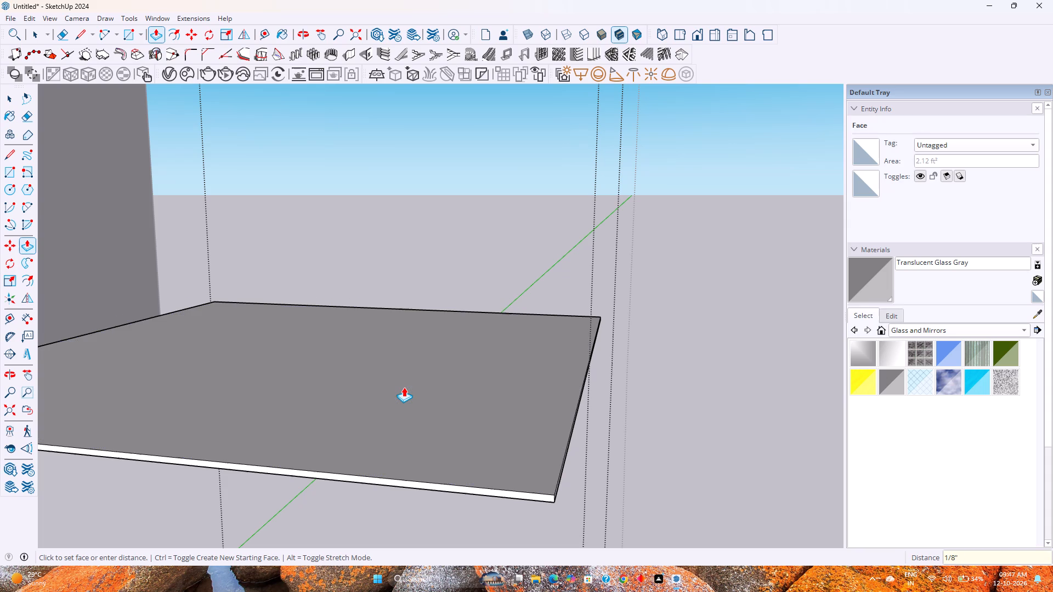
key("space")
Select all instances of the raised half-circle rib component and combine them into one group.
scroll(404, 387, "down", 5)
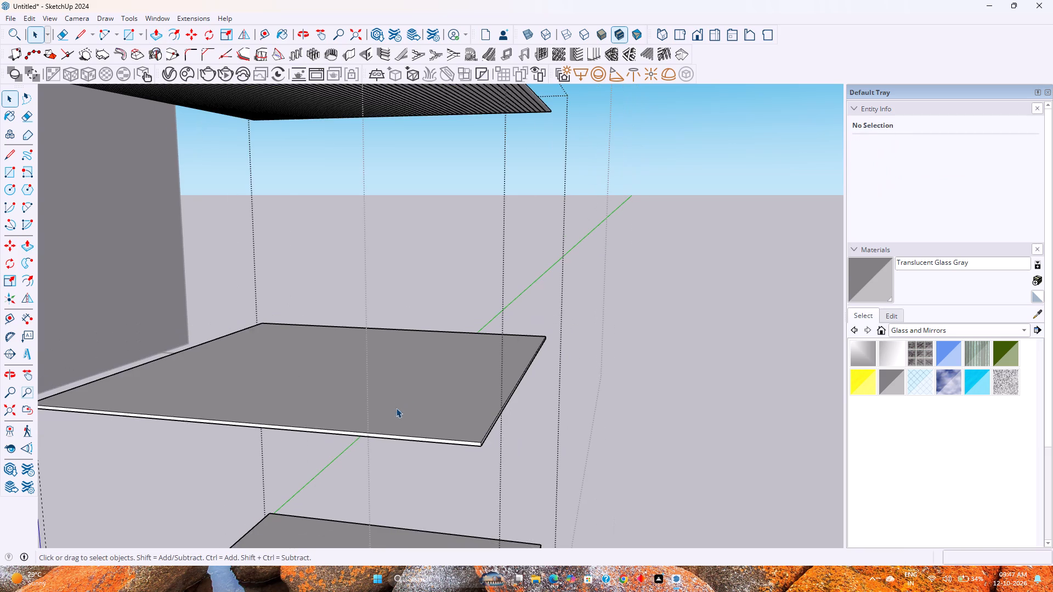
scroll(406, 182, "down", 2)
middle_click_drag(406, 182, 433, 219)
right_click_drag(429, 212, 433, 219)
left_click(463, 120)
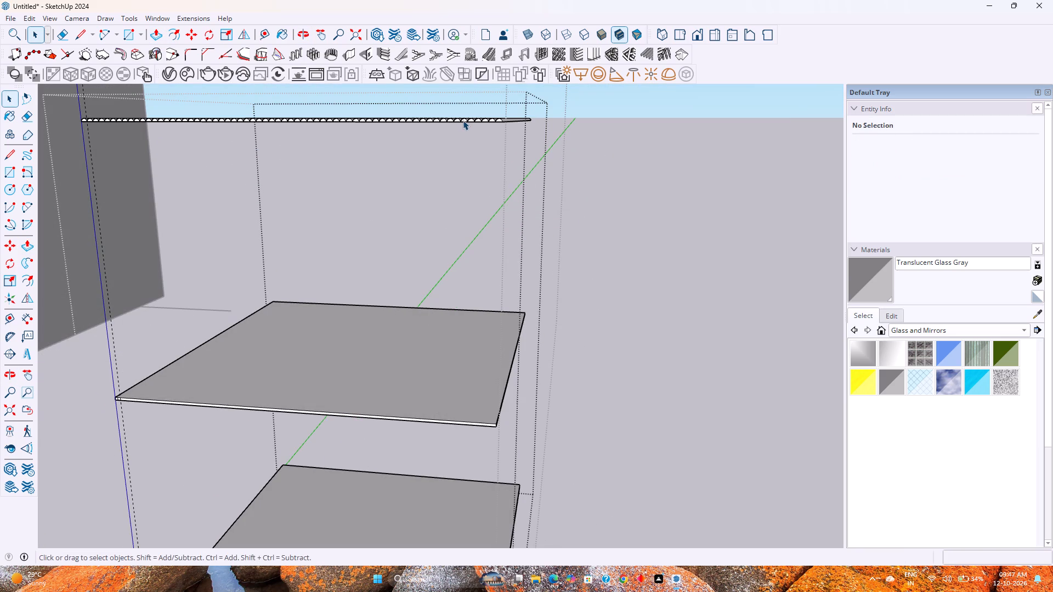
scroll(463, 120, "up", 4)
double_click(463, 120)
scroll(463, 120, "up", 3)
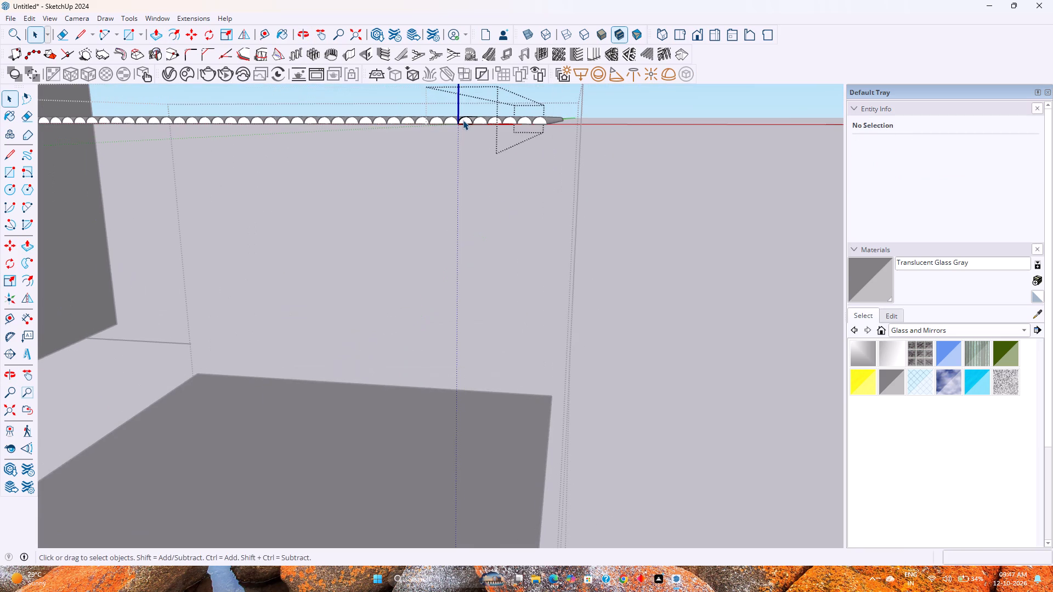
key("Escape")
left_click(463, 120)
right_click(463, 120)
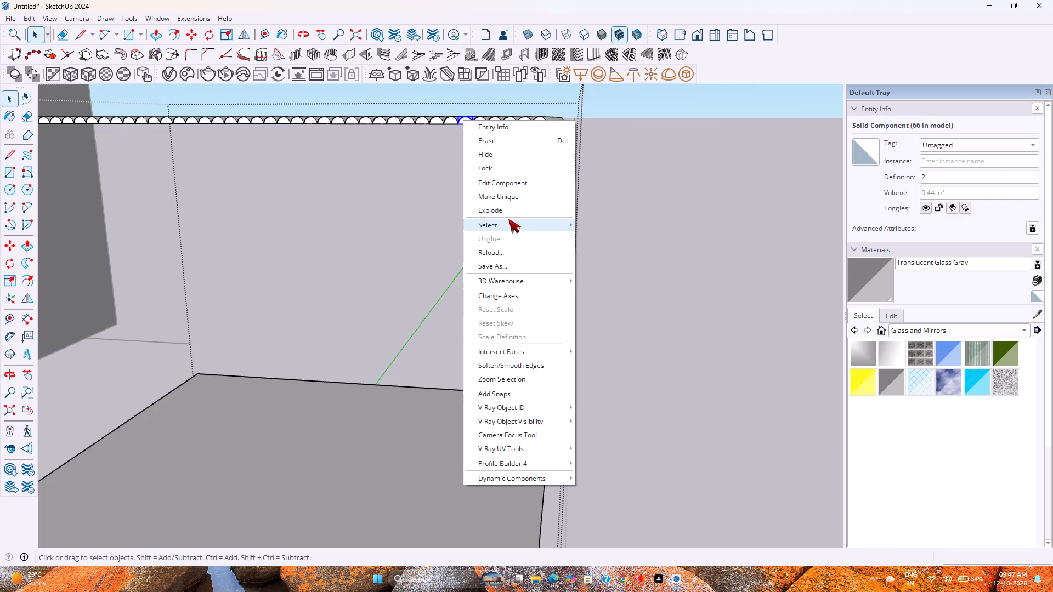
left_click(621, 241)
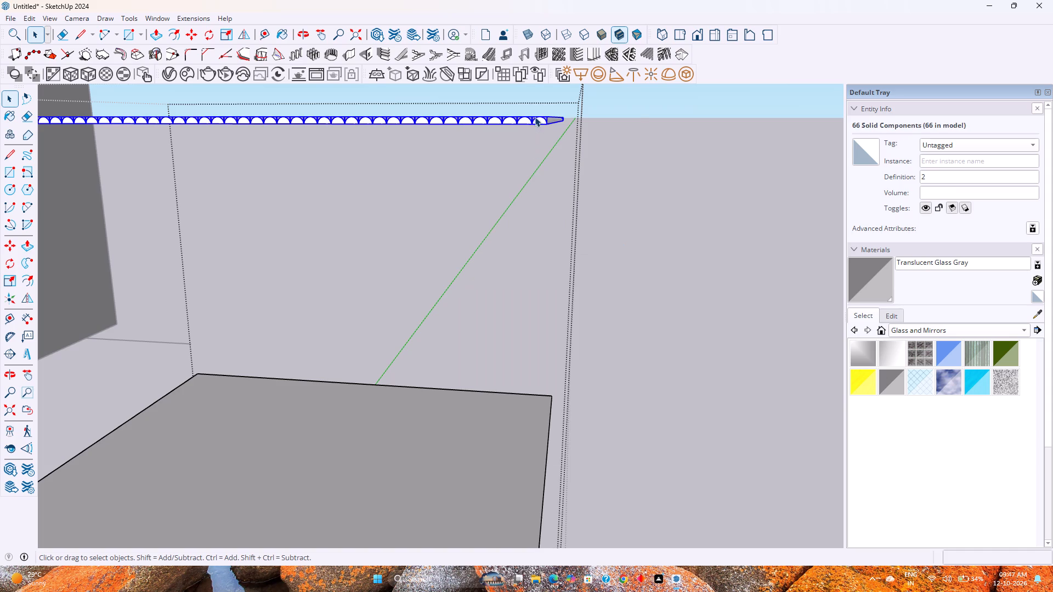
right_click(531, 121)
left_click(573, 235)
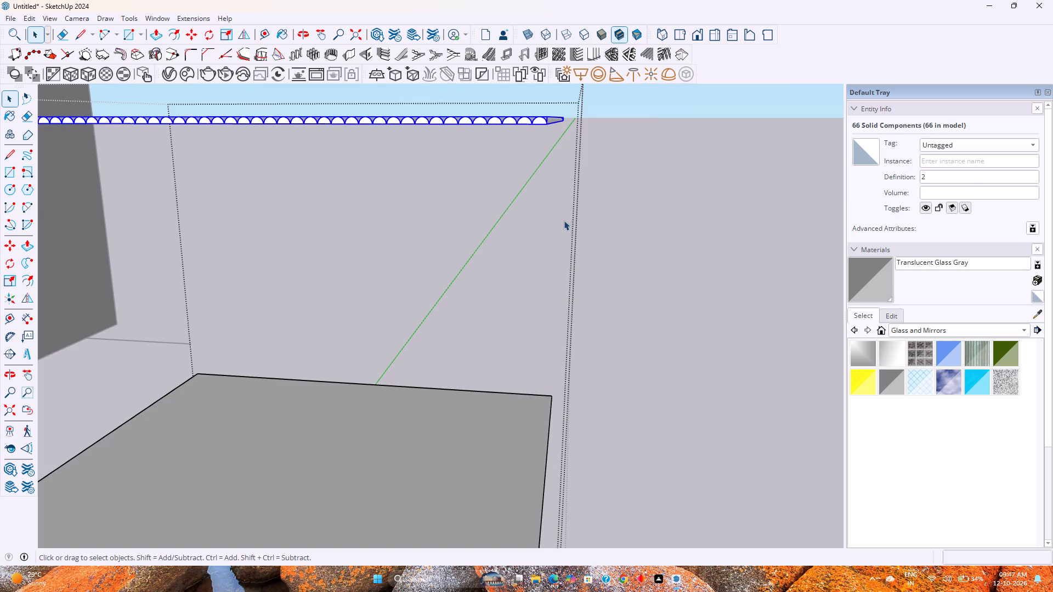
Move the rib group down about 11 7/8" so its bottom front corner meets the thin slab's top front corner.
key("m")
left_click(545, 129)
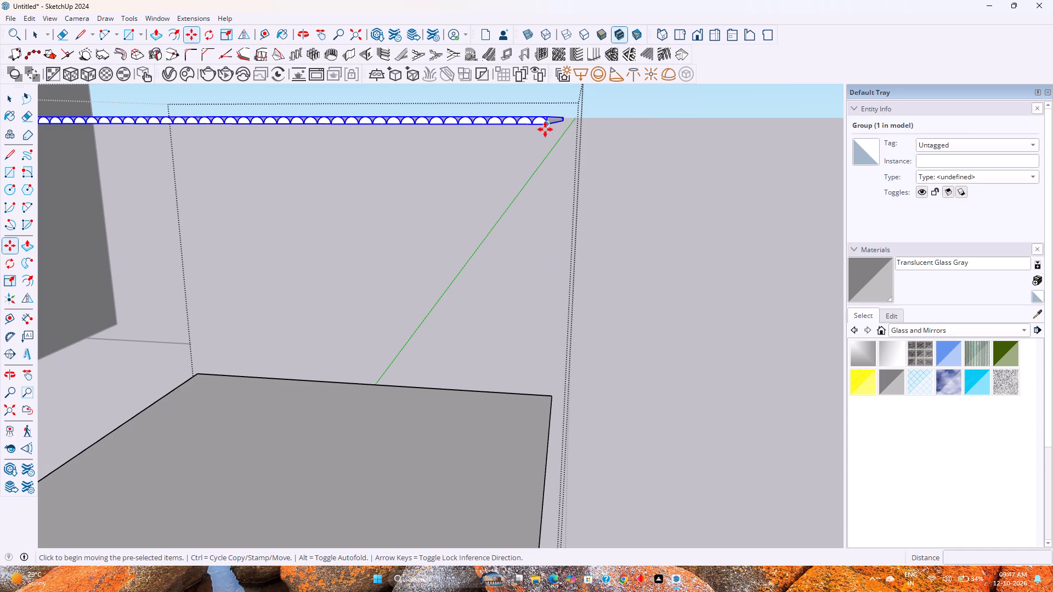
scroll(550, 254, "down", 10)
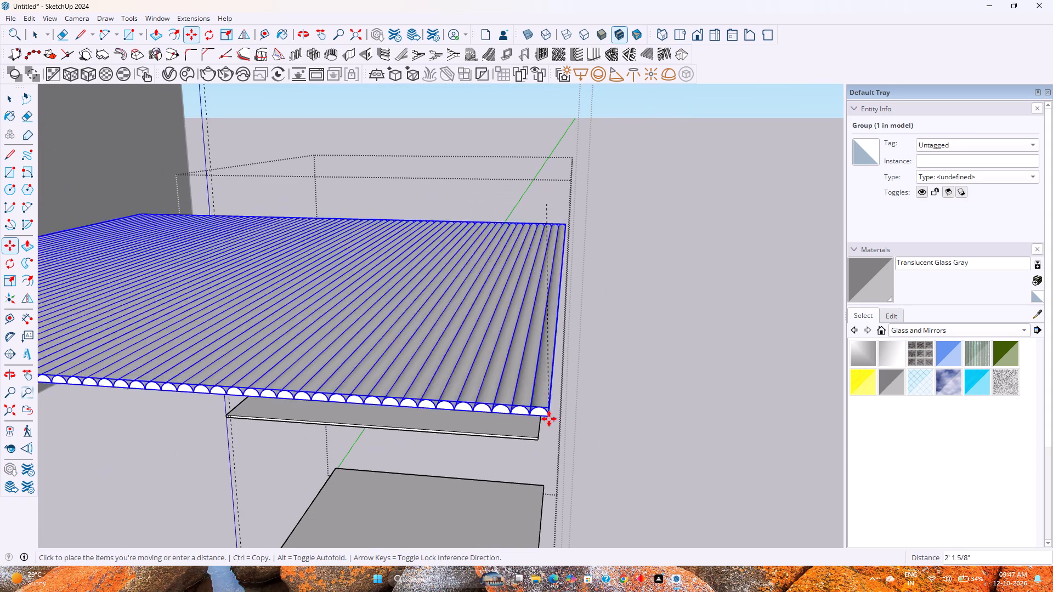
scroll(536, 433, "up", 20)
scroll(536, 433, "up", 11)
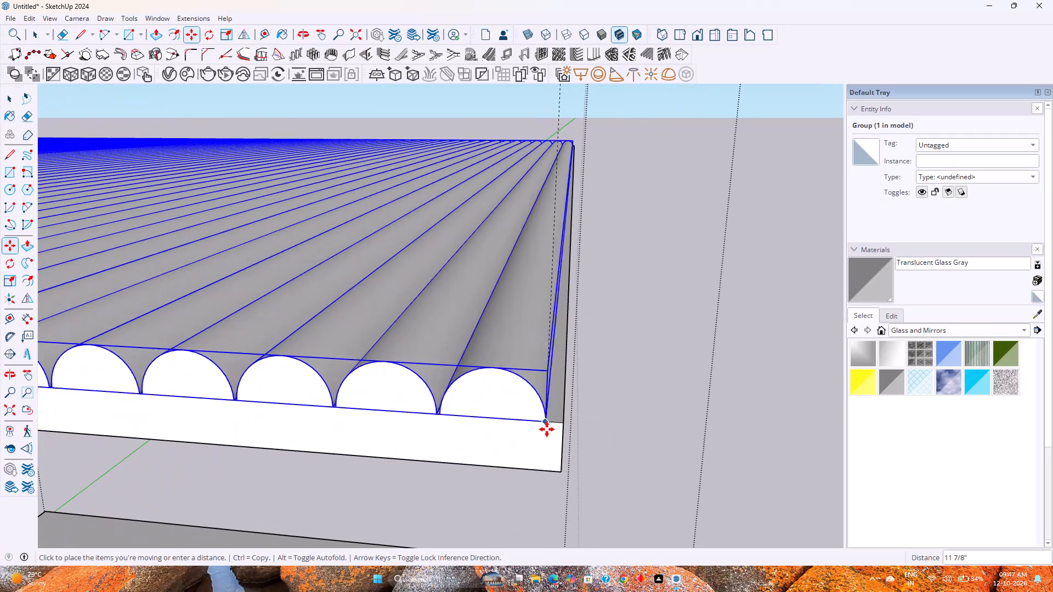
left_click(562, 424)
key("space")
scroll(501, 401, "down", 11)
key("Escape")
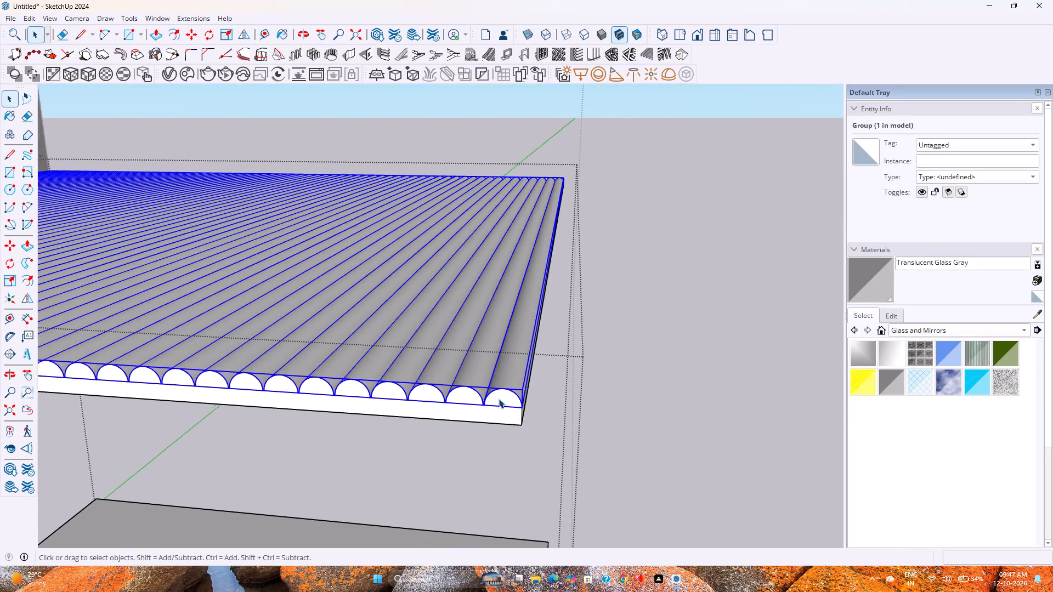
Delete the plain lower slab beneath the fluted panel from inside the panel group.
scroll(499, 399, "down", 20)
scroll(499, 399, "down", 15)
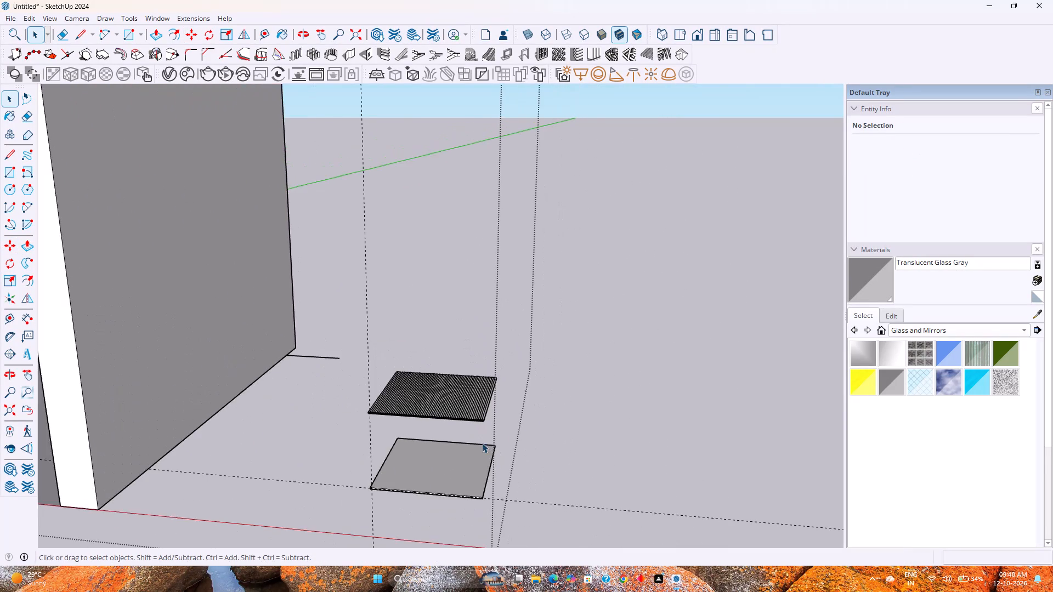
scroll(482, 443, "up", 1)
middle_click_drag(482, 443, 474, 413)
left_click(444, 443)
scroll(444, 443, "up", 3)
triple_click(444, 443)
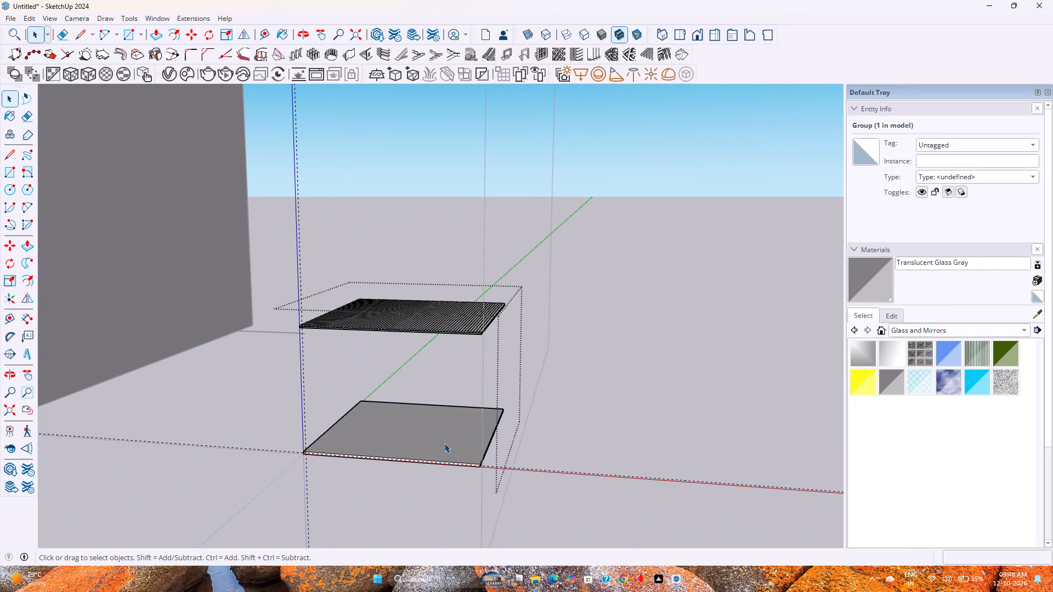
left_click(444, 443)
left_click(444, 443)
triple_click(444, 443)
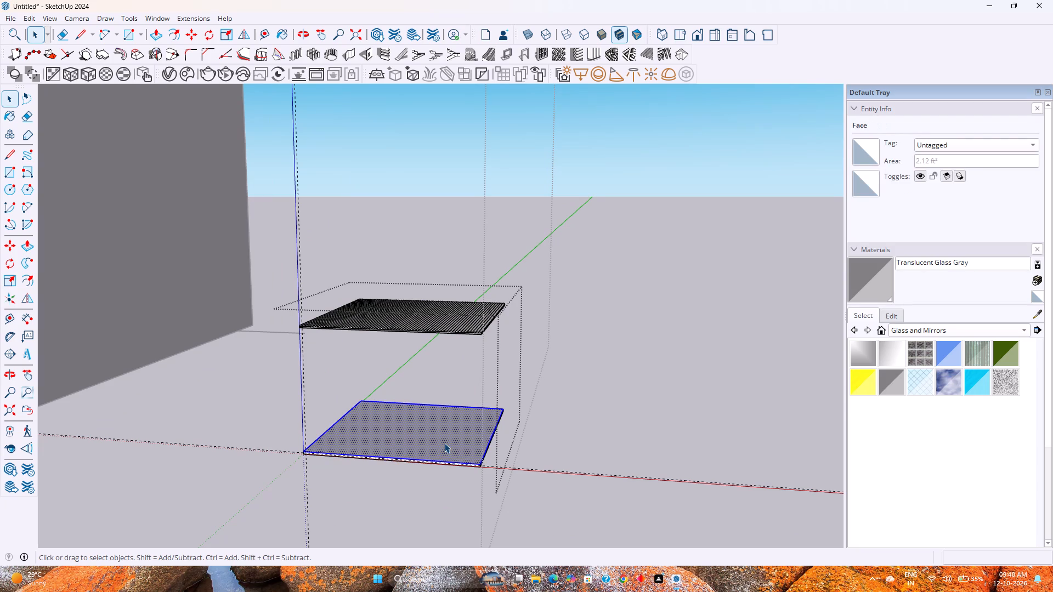
key("Delete")
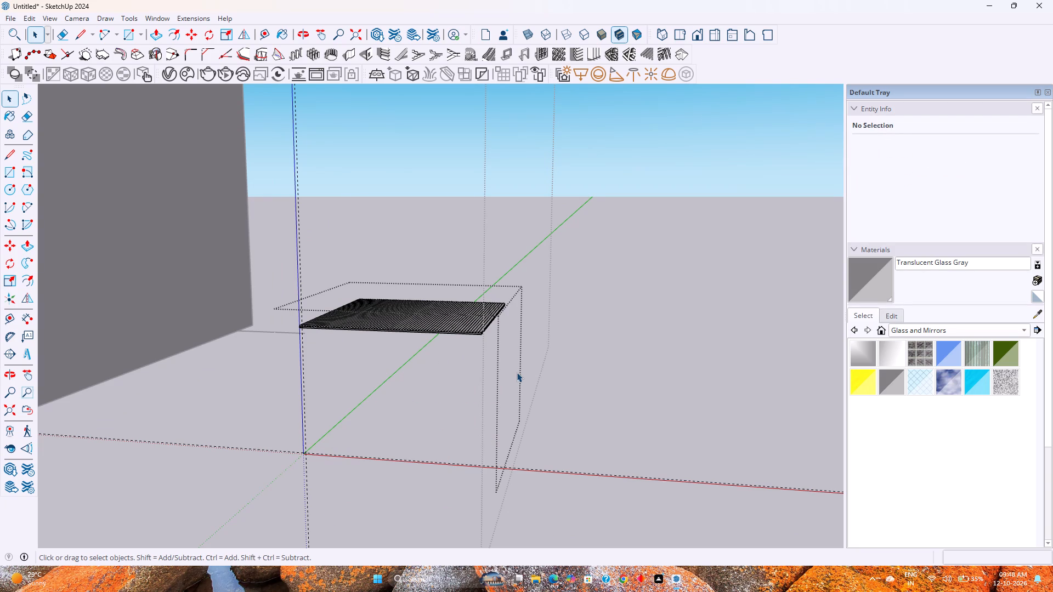
Inside the panel group, select the rib group together with the entire thin slab beneath it and combine them into one group.
key("Escape")
left_click(458, 329)
scroll(458, 329, "up", 3)
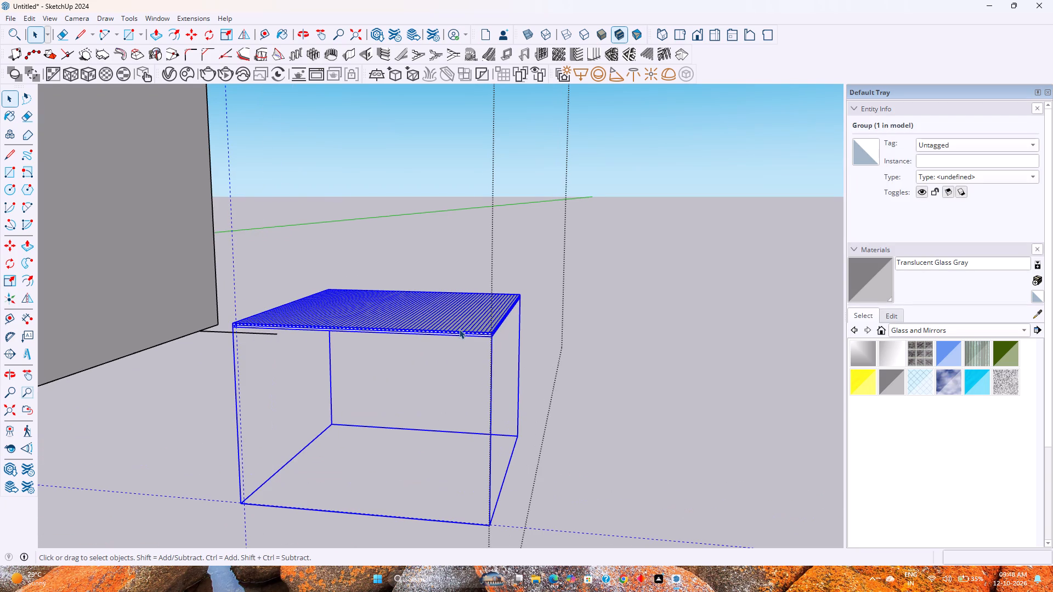
double_click(459, 329)
scroll(459, 329, "up", 3)
key("Escape")
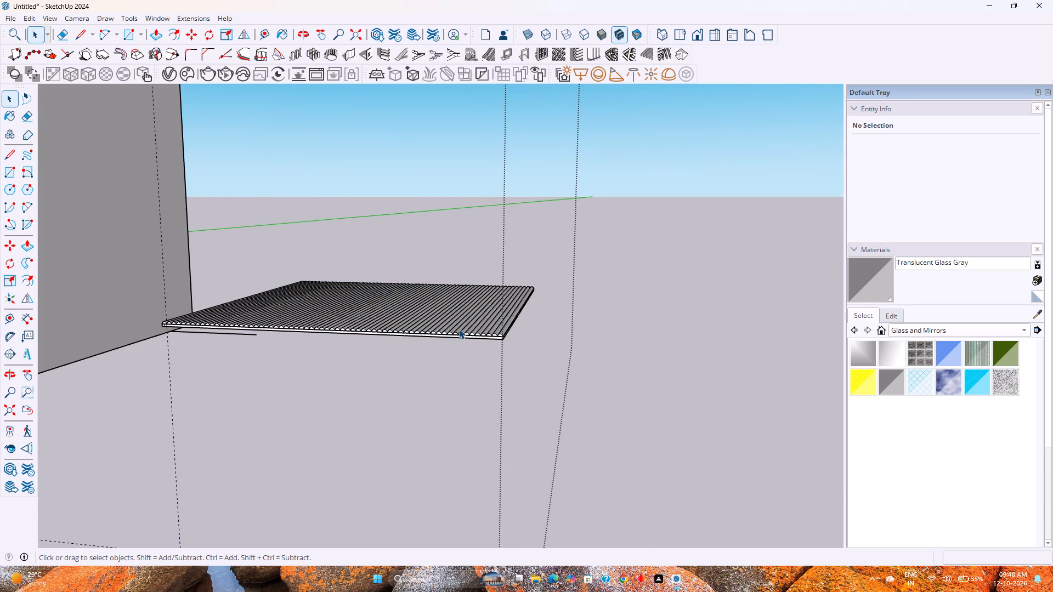
left_click(459, 329)
triple_click(459, 329)
left_click(459, 329)
scroll(459, 329, "up", 2)
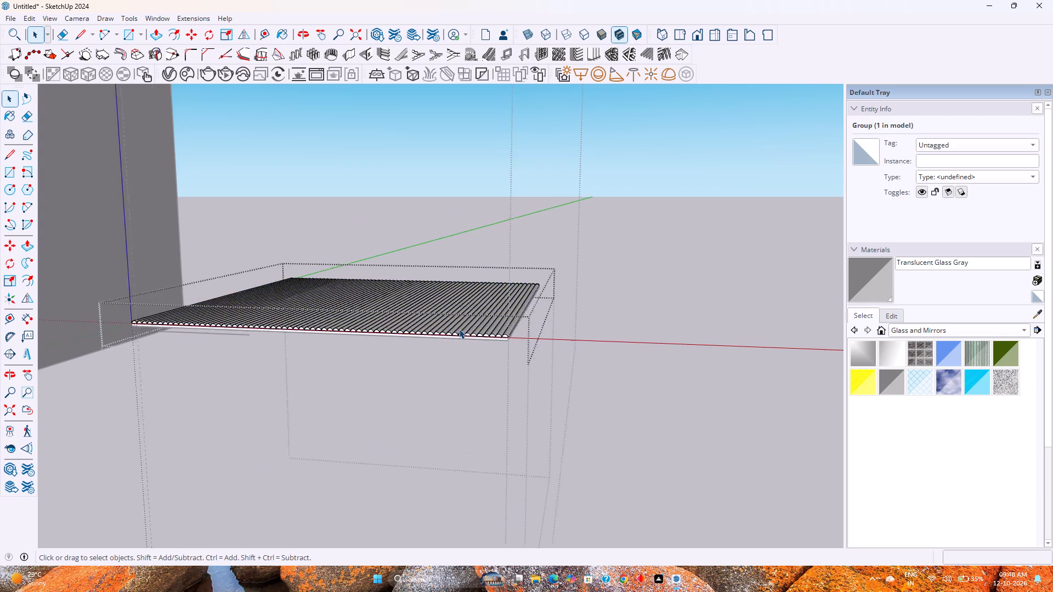
scroll(459, 329, "up", 2)
key("Escape")
left_click(459, 329)
scroll(469, 342, "up", 12)
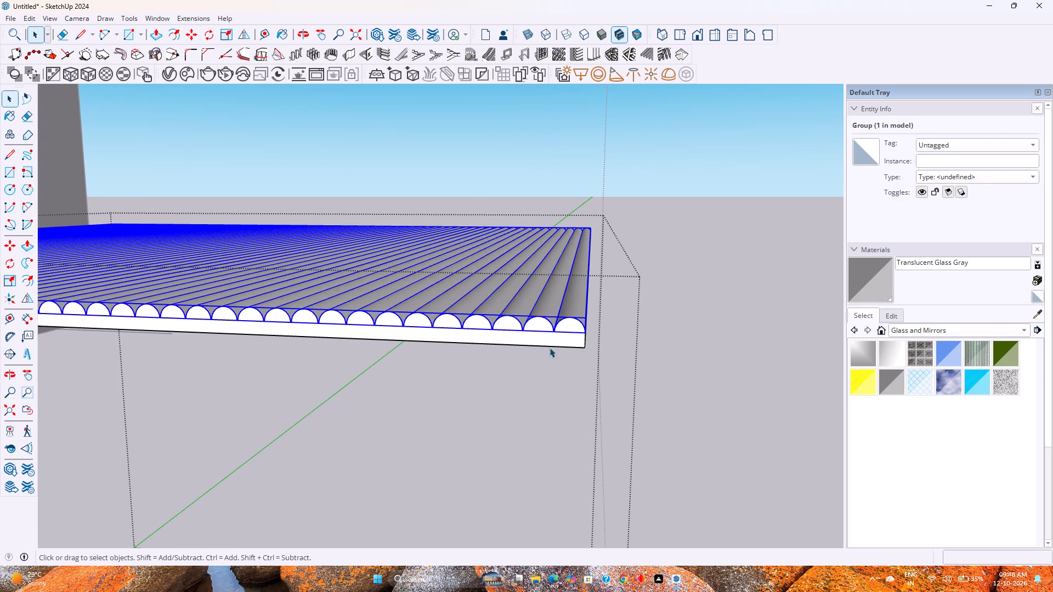
left_click(550, 344, "ctrl")
triple_click(550, 344, "ctrl")
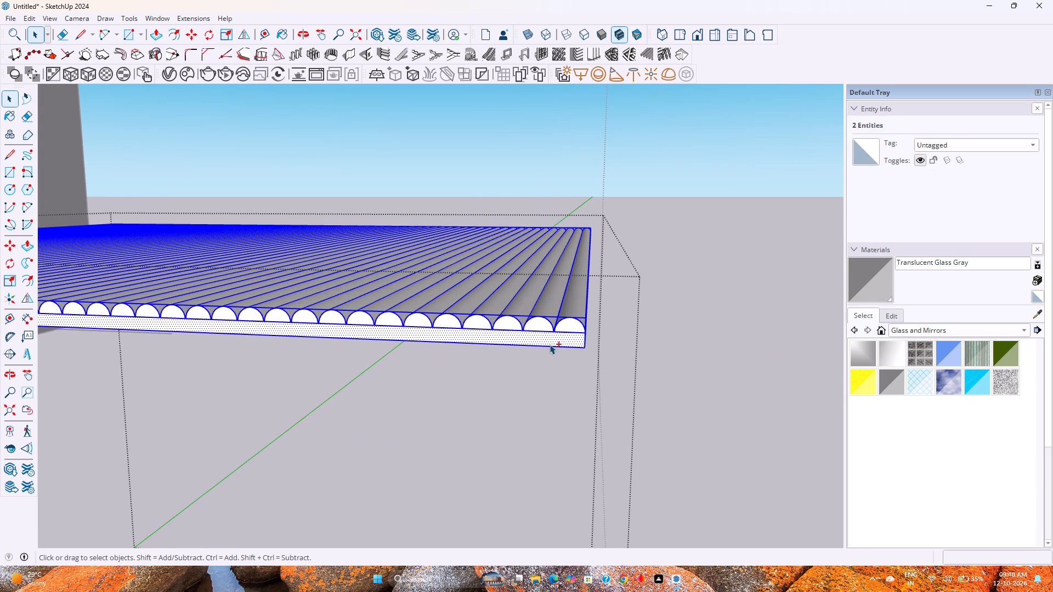
scroll(550, 345, "up", 6)
middle_click_drag(550, 348, 394, 297)
middle_click_drag(457, 356, 503, 295)
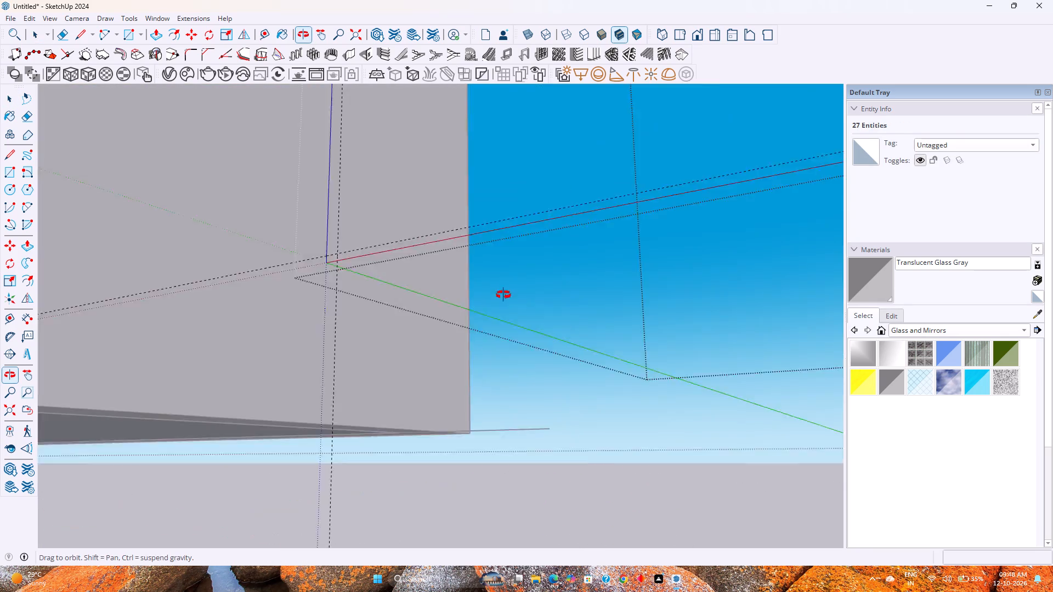
middle_click_drag(503, 295, 513, 317)
scroll(513, 316, "down", 5)
scroll(586, 312, "down", 4)
middle_click_drag(585, 317, 392, 446, "shift")
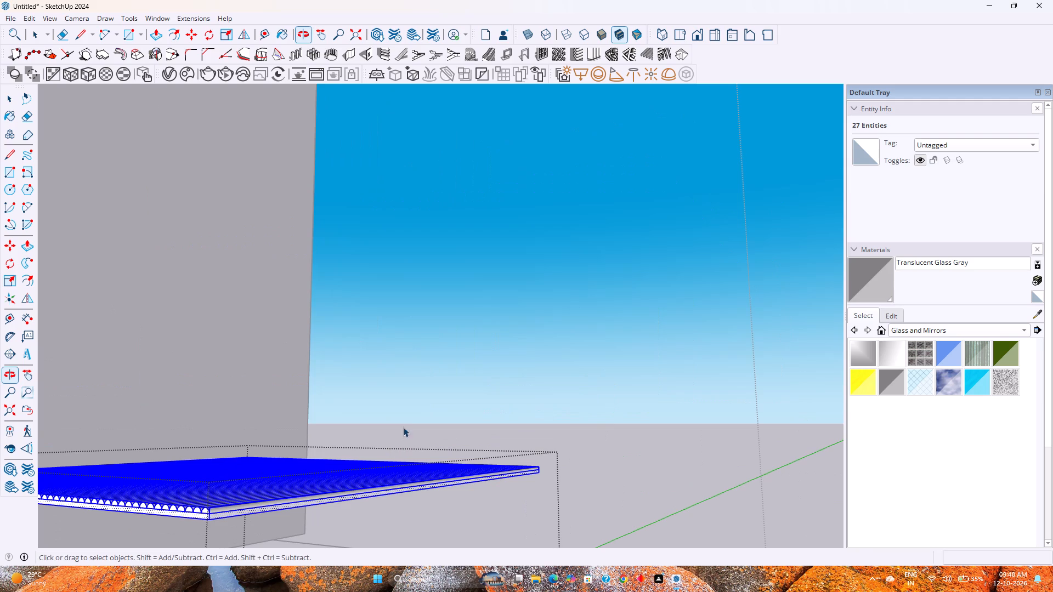
right_click(161, 513)
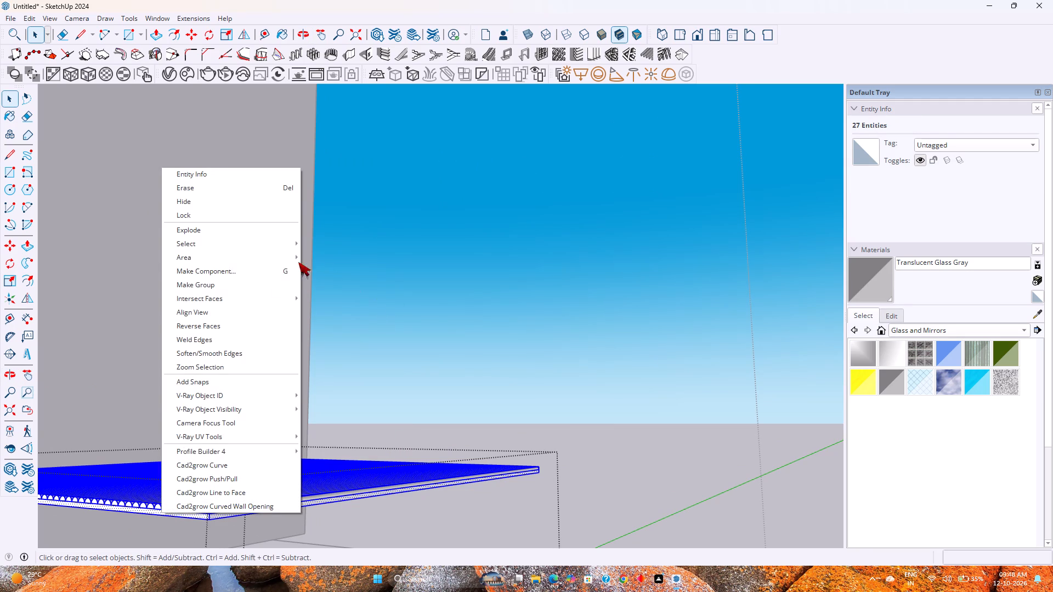
left_click(262, 289)
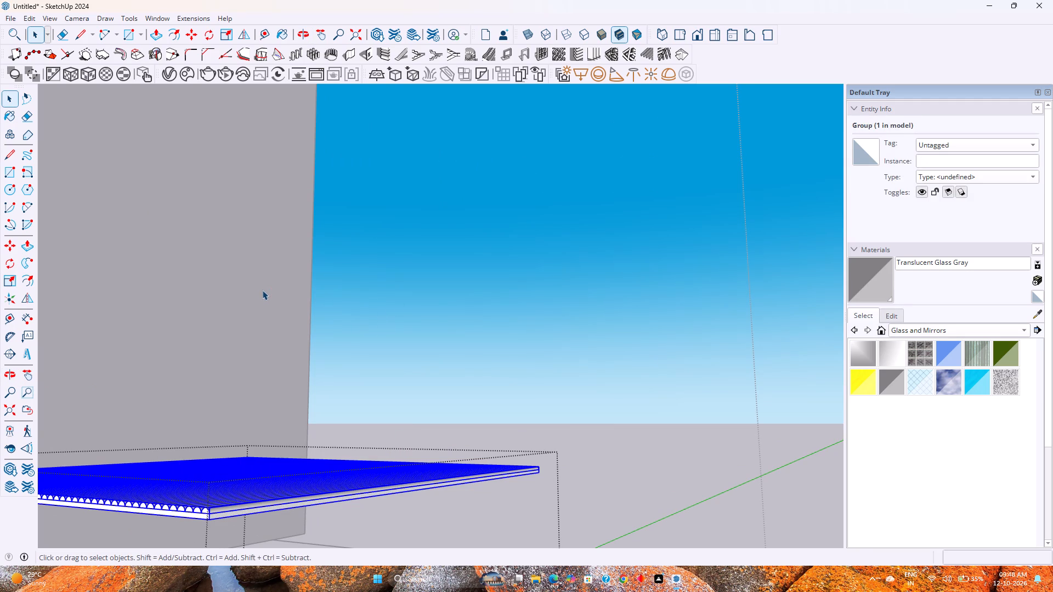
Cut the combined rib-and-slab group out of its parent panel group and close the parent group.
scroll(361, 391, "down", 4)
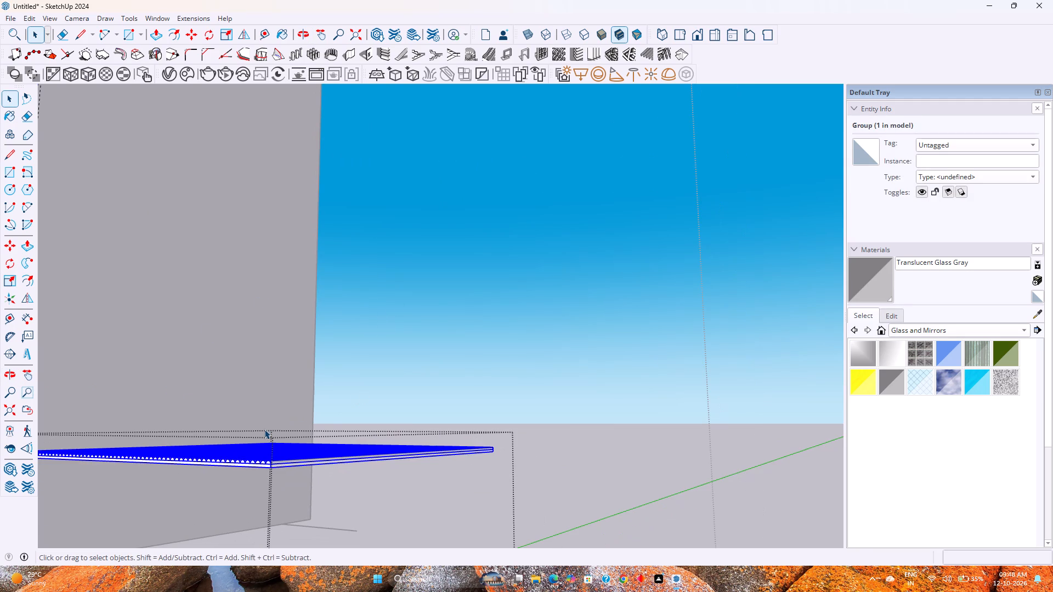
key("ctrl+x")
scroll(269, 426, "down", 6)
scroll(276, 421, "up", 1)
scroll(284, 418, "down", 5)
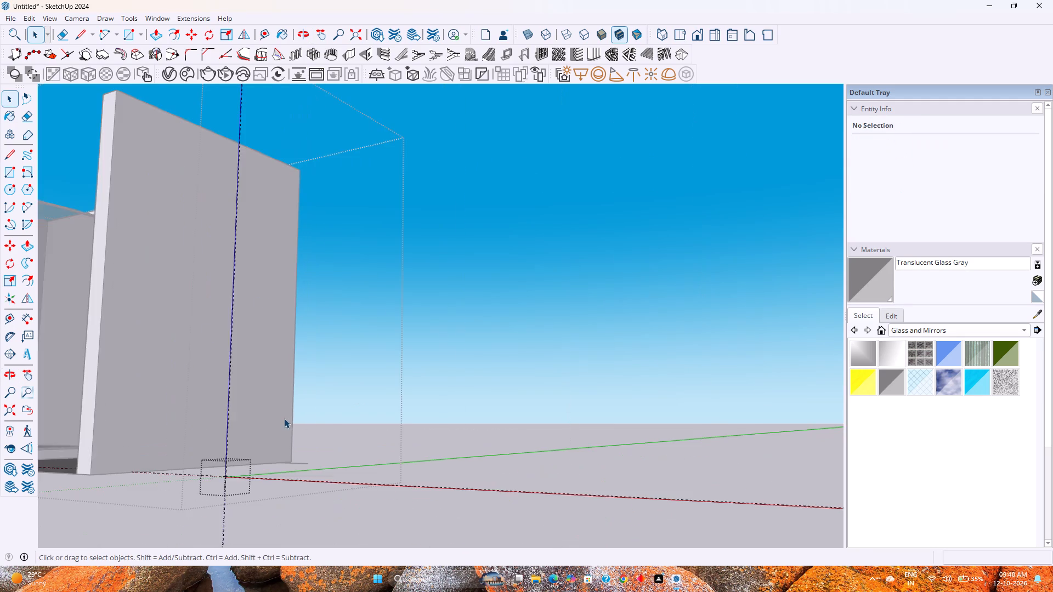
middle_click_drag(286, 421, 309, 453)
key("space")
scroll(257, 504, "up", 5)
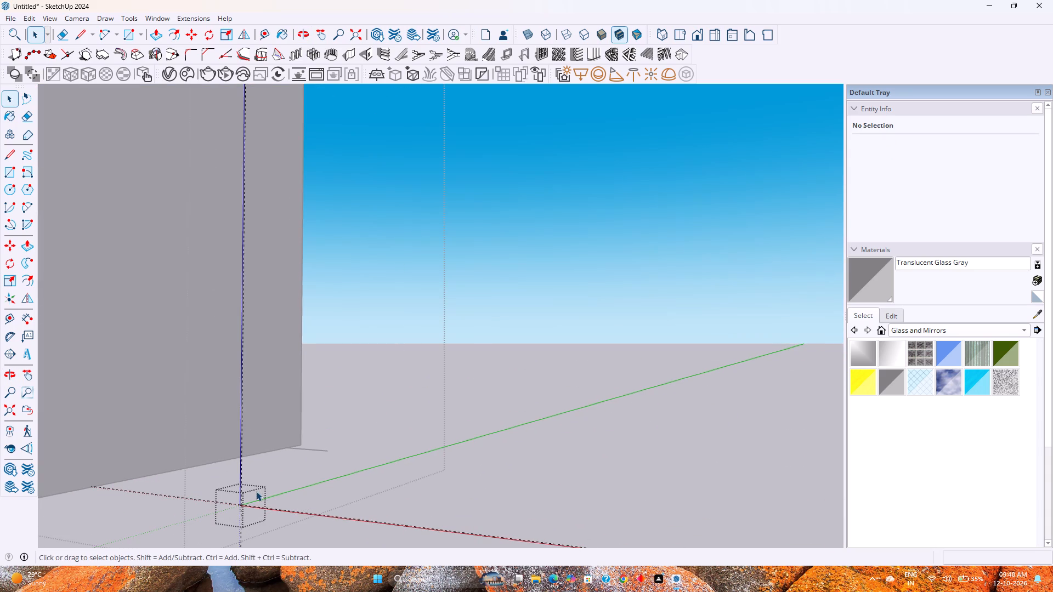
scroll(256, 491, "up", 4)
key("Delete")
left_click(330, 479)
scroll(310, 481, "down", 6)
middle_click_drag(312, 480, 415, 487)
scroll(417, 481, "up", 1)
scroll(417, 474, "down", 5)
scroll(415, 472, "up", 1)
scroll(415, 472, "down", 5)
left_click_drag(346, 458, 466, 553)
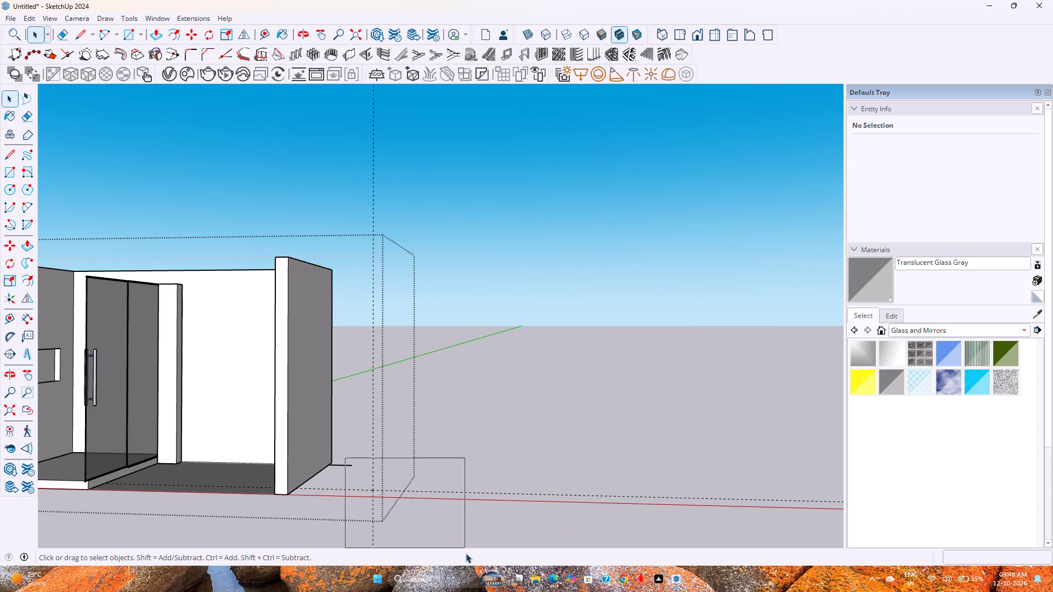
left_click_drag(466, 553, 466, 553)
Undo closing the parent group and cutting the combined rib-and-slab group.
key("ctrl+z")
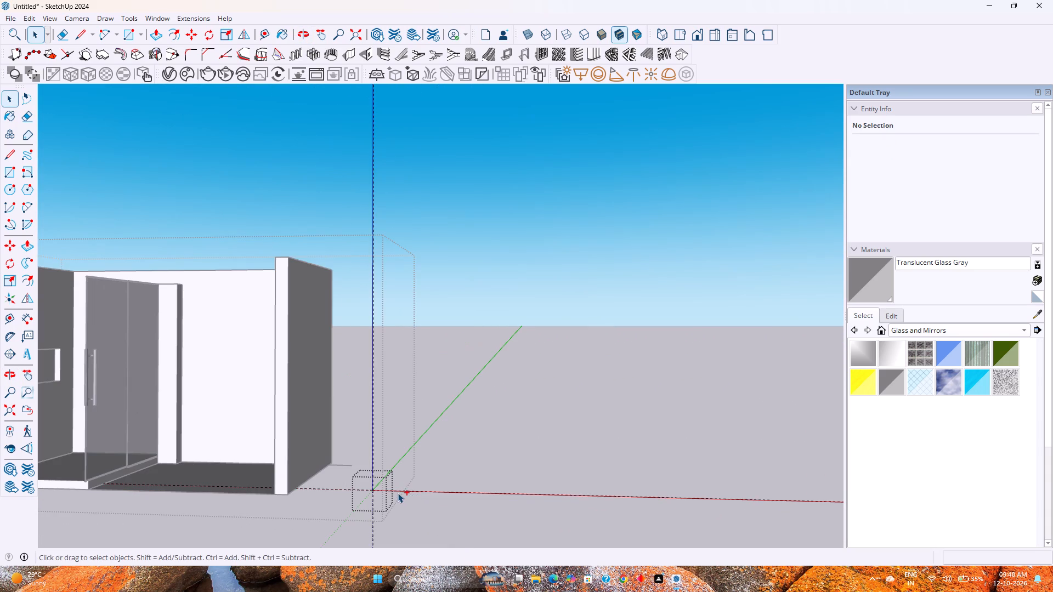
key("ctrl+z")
Inside the panel group, move the combined rib-and-slab group 1' straight down along the blue axis.
scroll(398, 493, "up", 12)
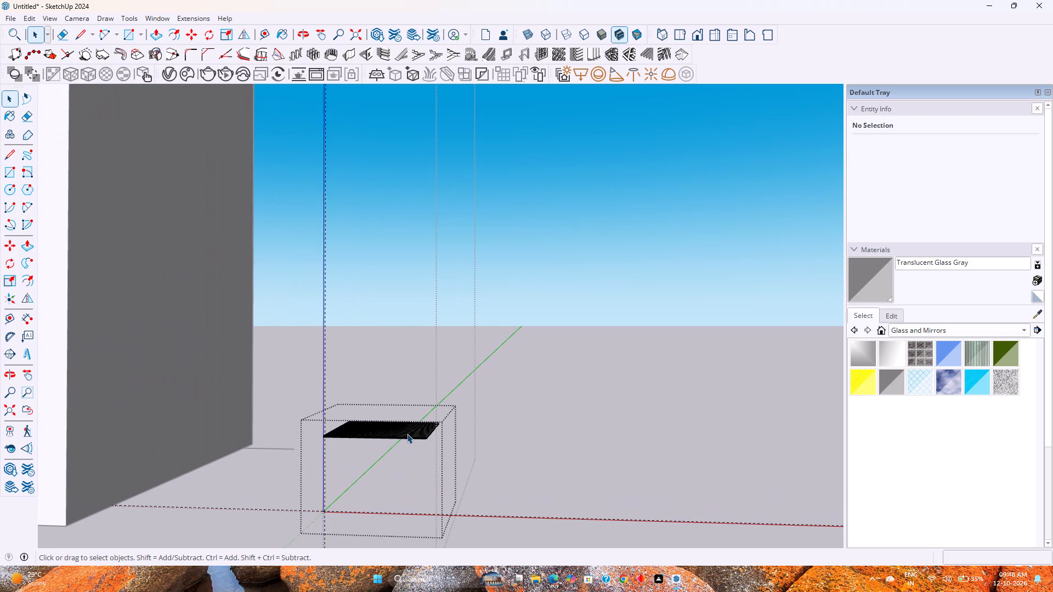
left_click(407, 434)
key("Escape")
left_click(411, 436)
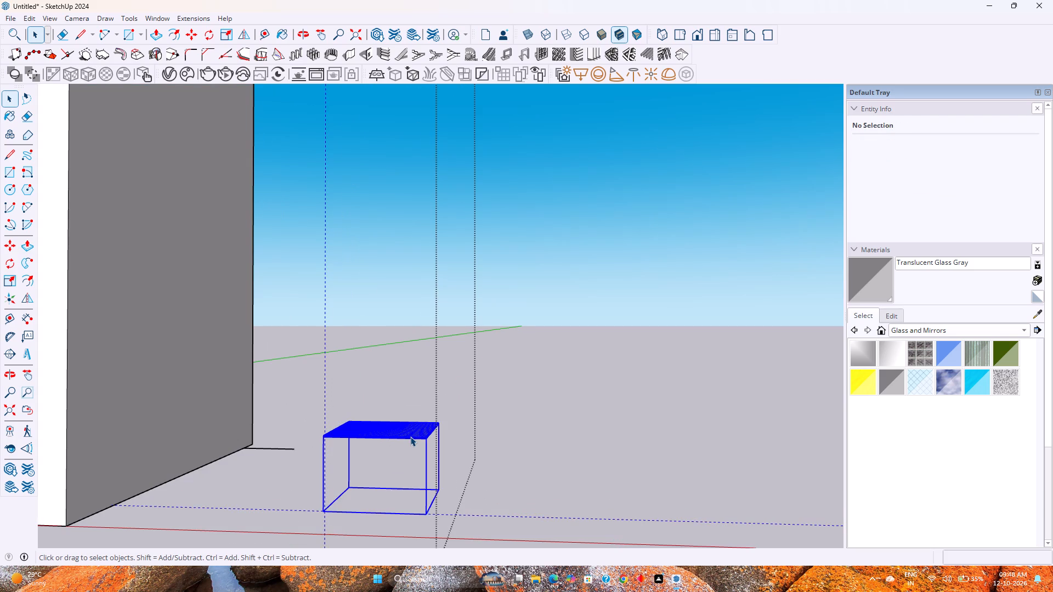
scroll(412, 442, "up", 14)
double_click(419, 430)
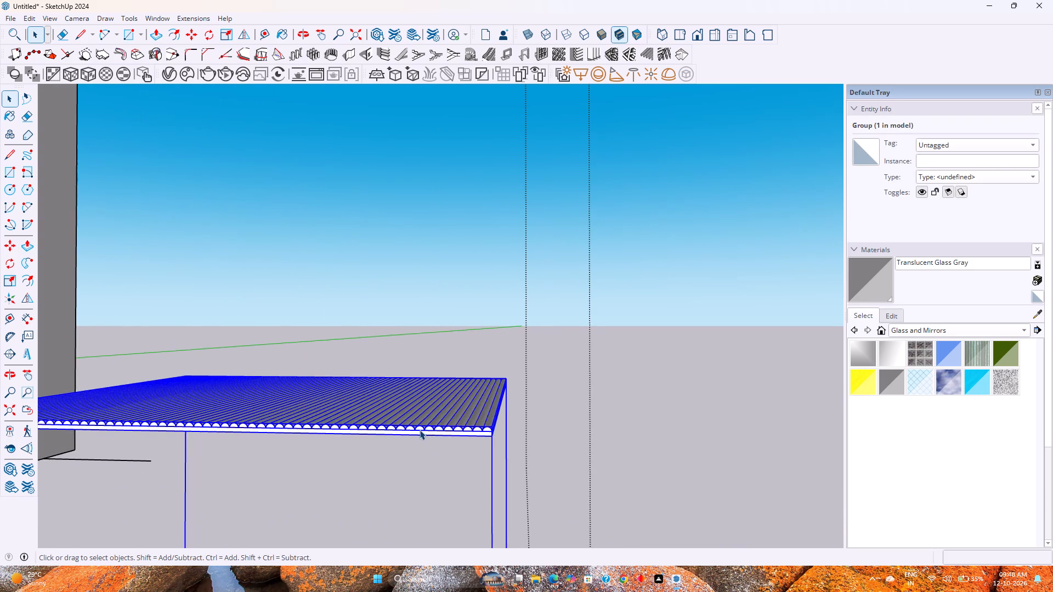
scroll(423, 433, "up", 3)
left_click(513, 424)
key("m")
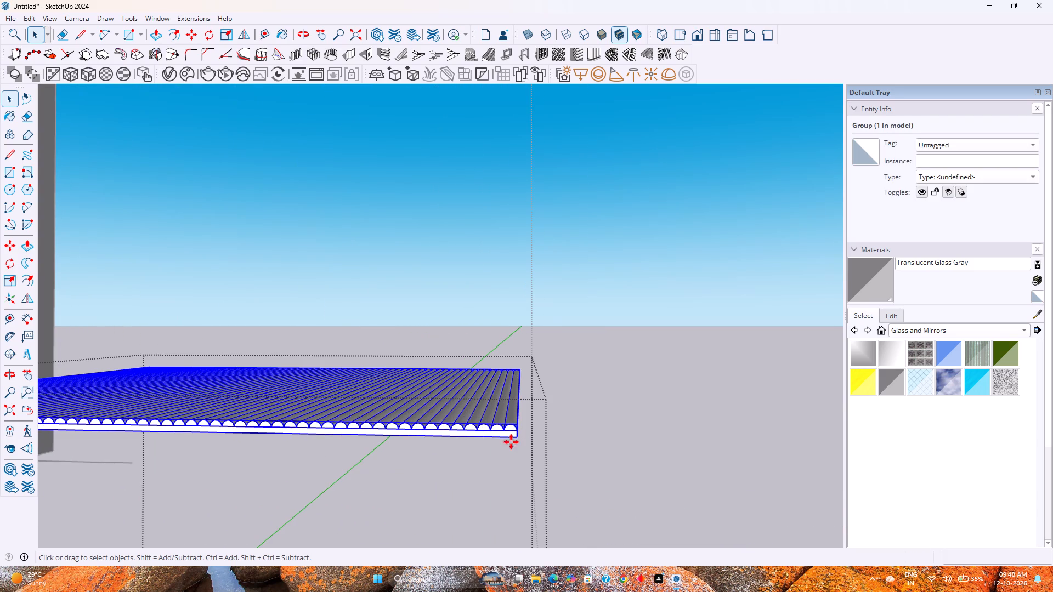
left_click(518, 439)
scroll(511, 479, "down", 7)
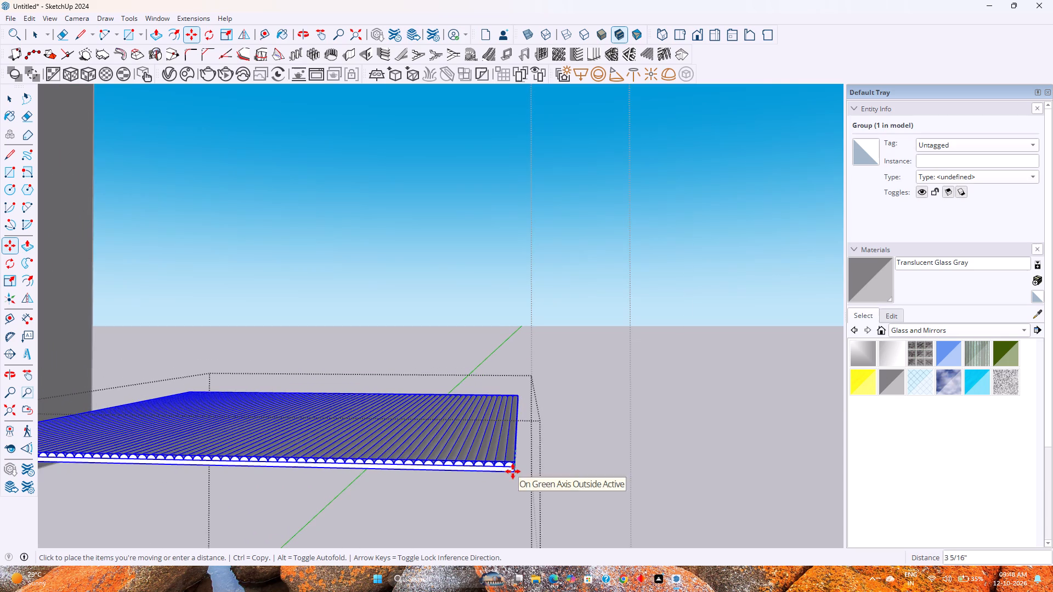
key("Up")
scroll(513, 471, "down", 10)
scroll(513, 470, "up", 1)
scroll(513, 470, "down", 10)
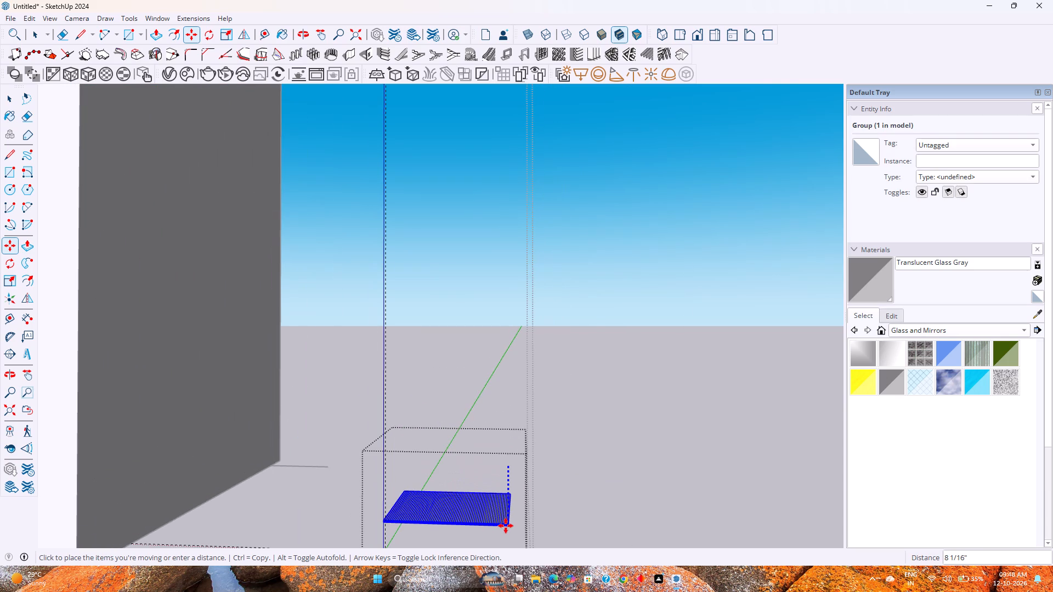
type("1'")
key("Return")
key("space")
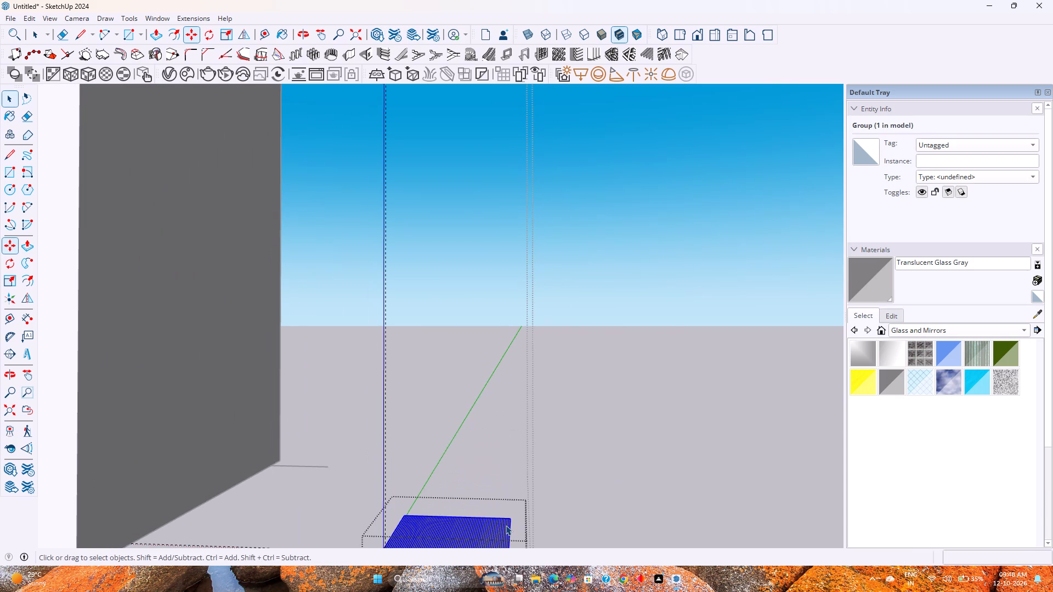
scroll(506, 525, "down", 9)
middle_click_drag(534, 527, 520, 448, "shift")
middle_click(520, 448, "shift")
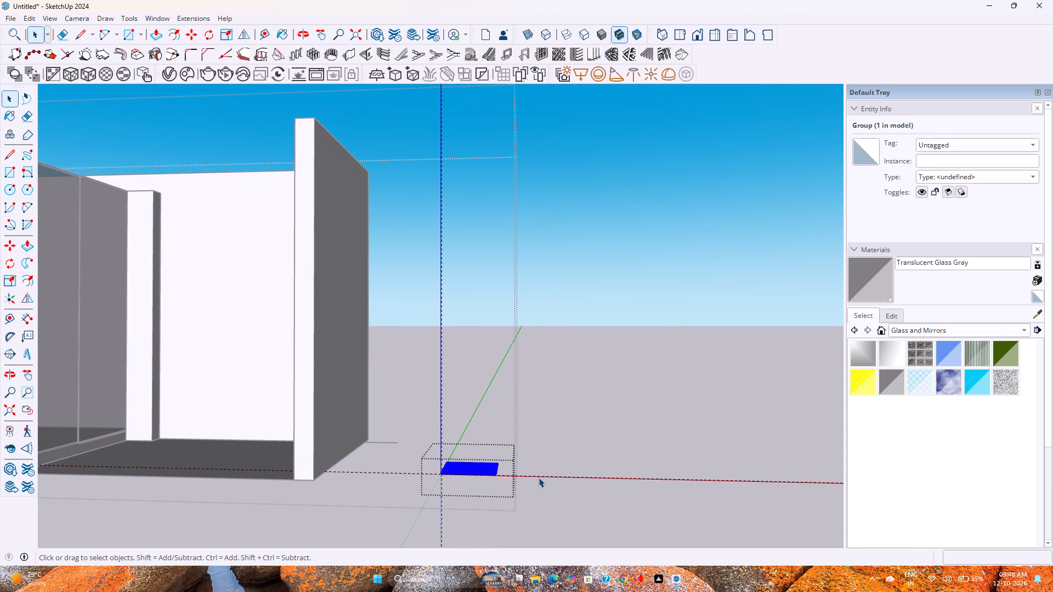
Close the fluted panel group and delete all guide lines in the model.
key("Escape")
left_click(487, 470)
middle_click_drag(490, 469, 422, 576)
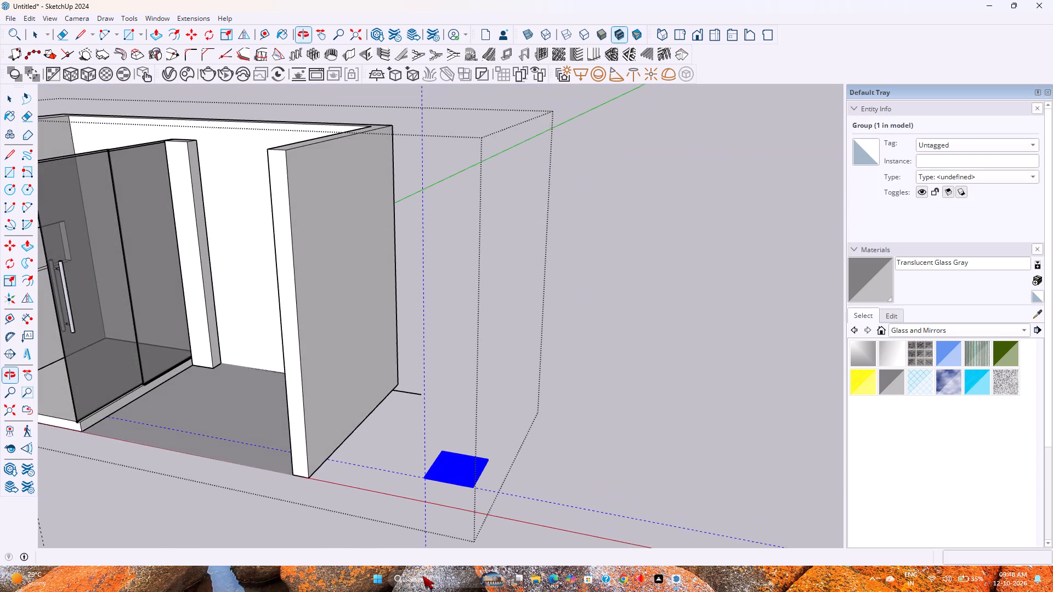
scroll(482, 478, "up", 3)
double_click(440, 474)
scroll(440, 474, "up", 5)
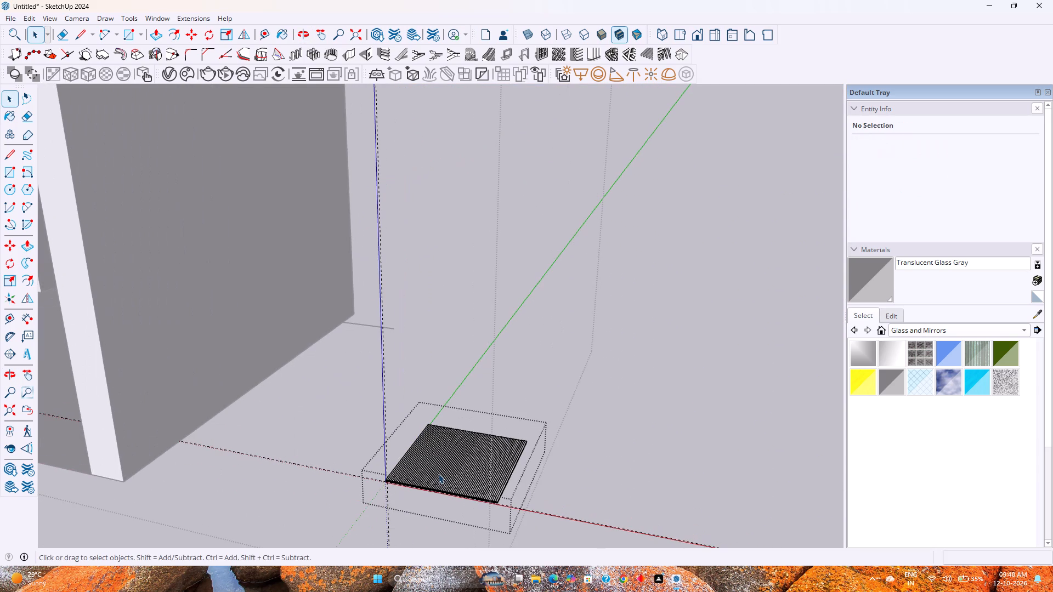
key("Escape")
left_click(438, 475)
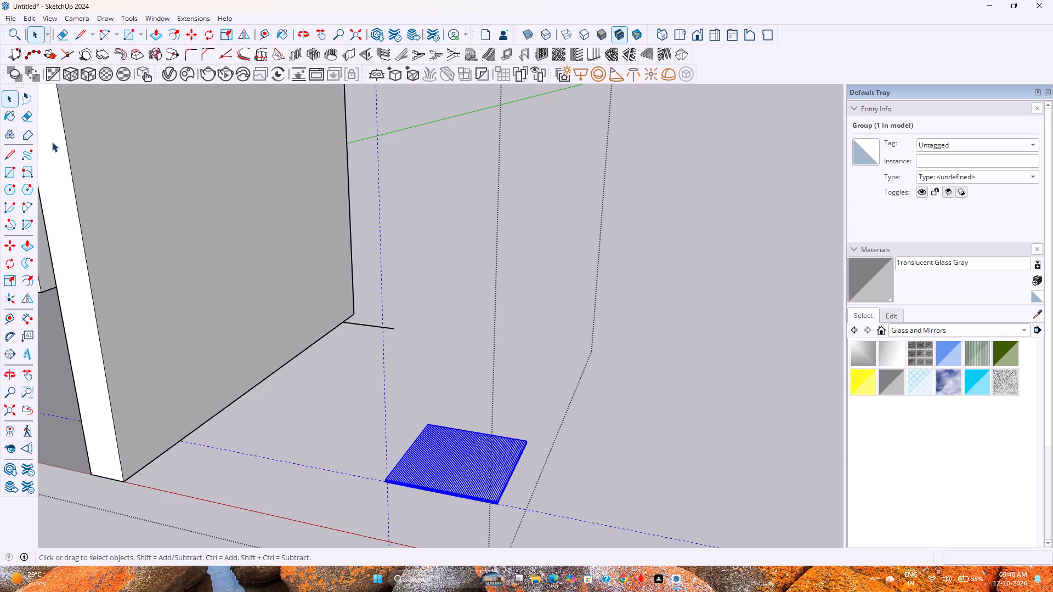
left_click(31, 15)
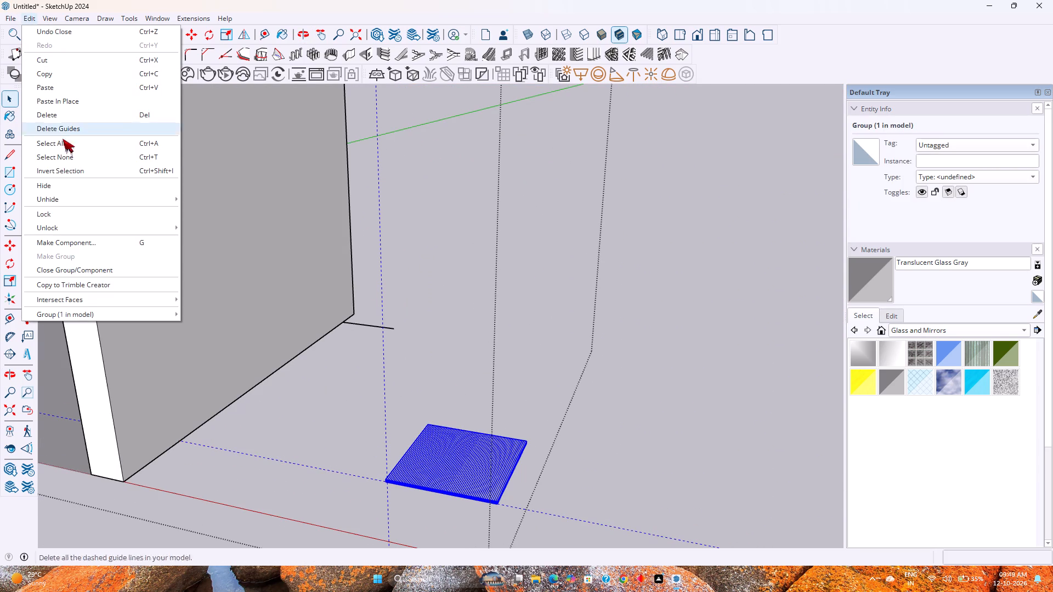
left_click(66, 132)
Rotate the fluted panel group 90° about the green axis at its lower front corner farthest from the wall, standing it upright.
middle_click_drag(398, 437, 433, 389)
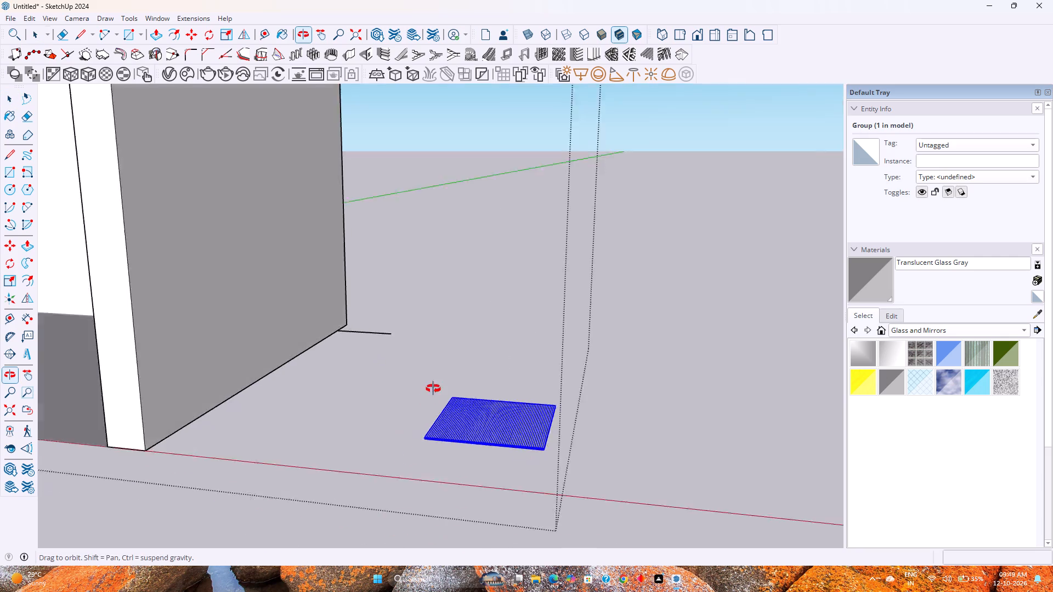
middle_click_drag(433, 389, 439, 392)
double_click(484, 426)
scroll(484, 426, "up", 3)
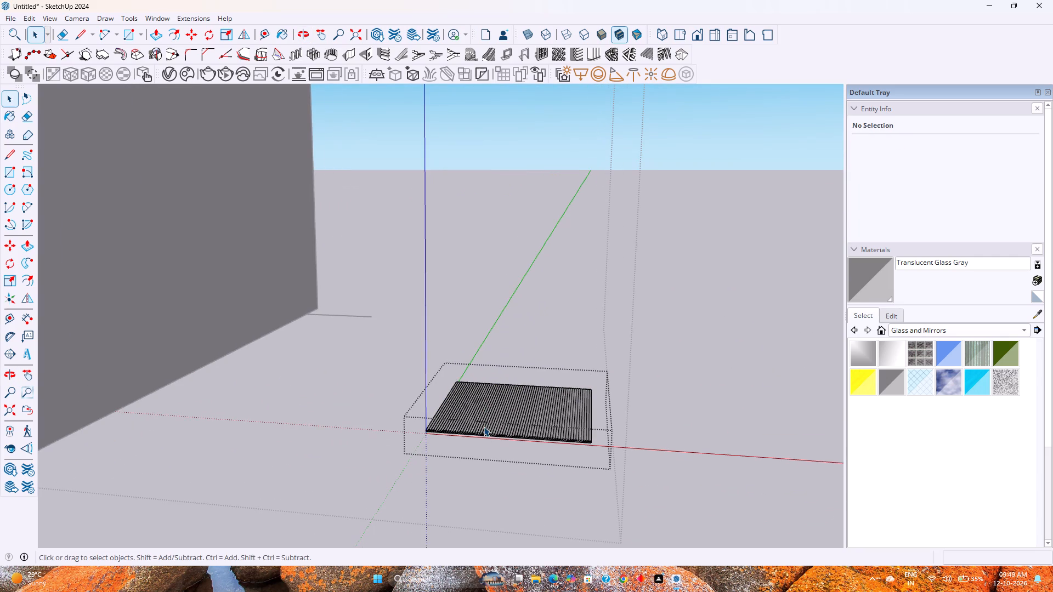
key("Escape")
left_click(484, 425)
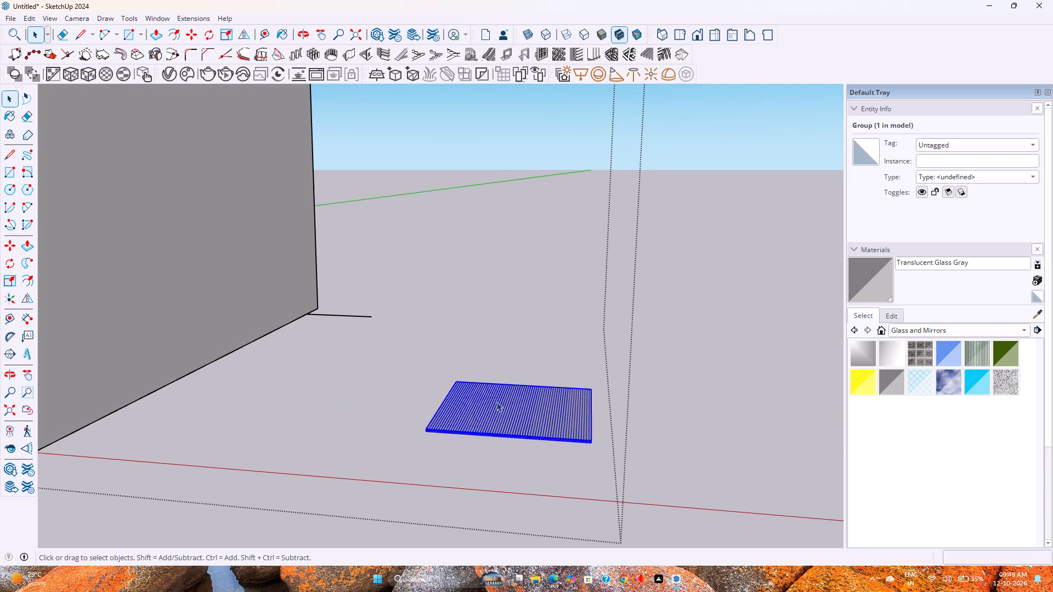
left_click(176, 38)
scroll(558, 443, "up", 13)
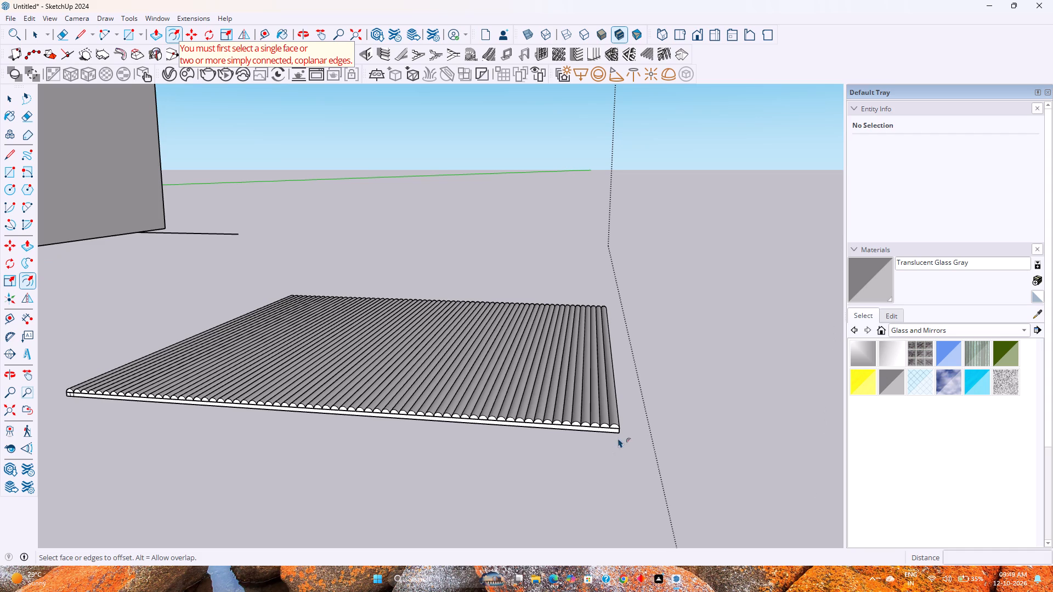
left_click(211, 36)
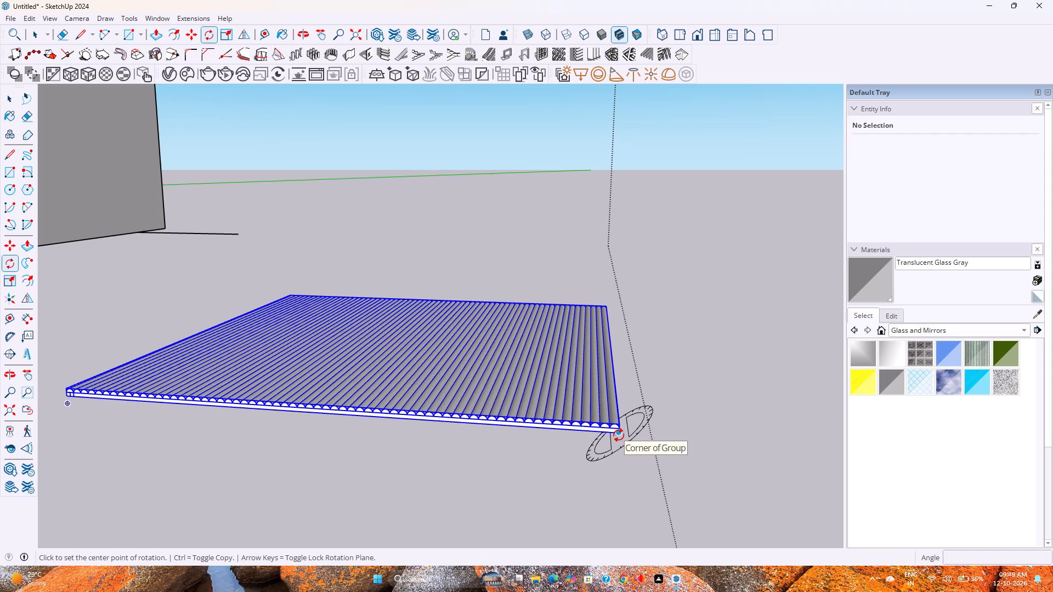
key("Up")
key("Left")
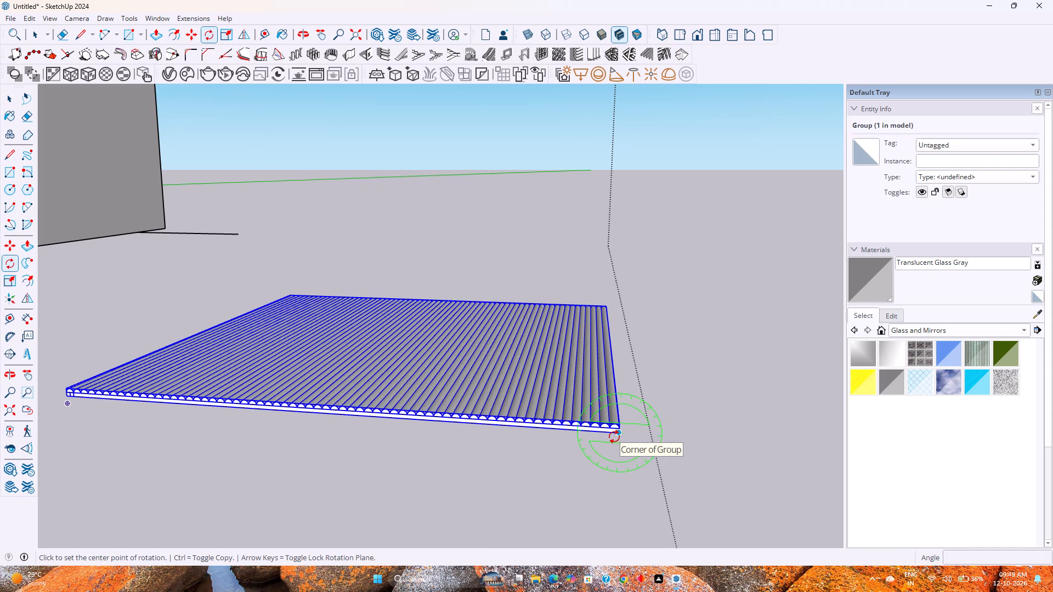
left_click(614, 437)
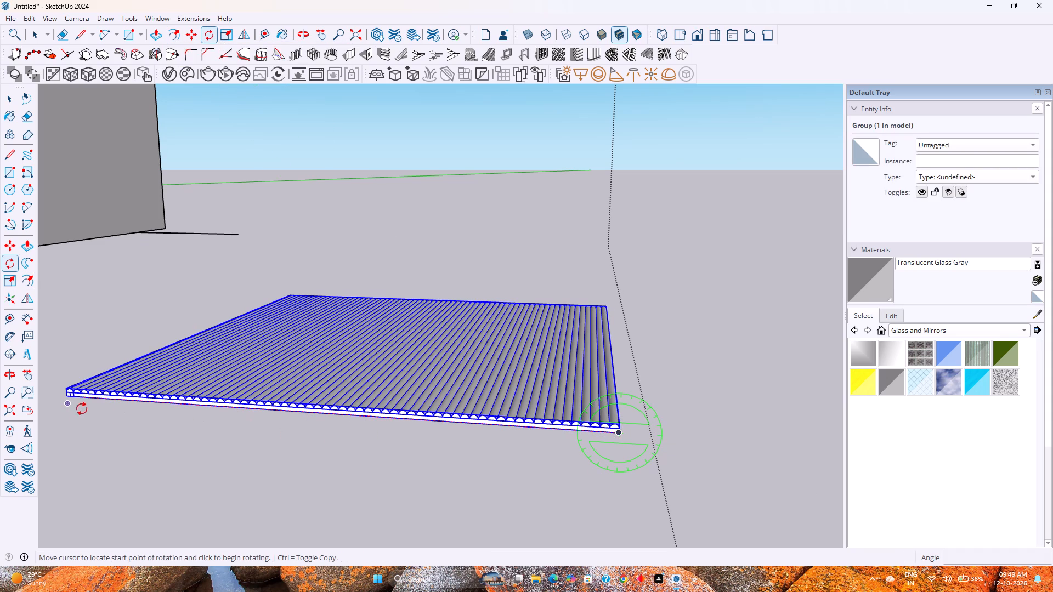
left_click(66, 398)
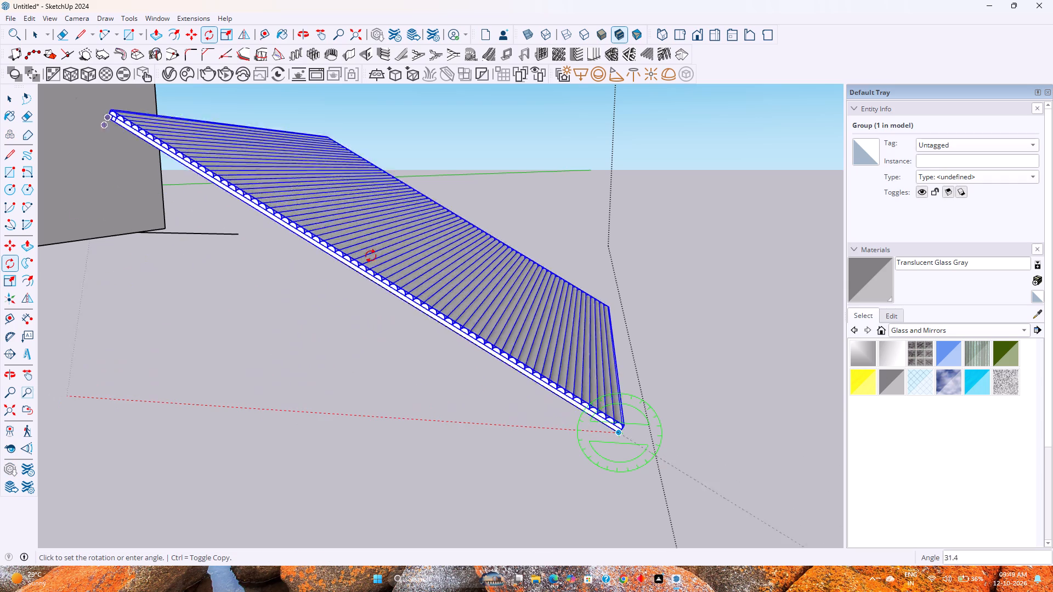
left_click(628, 232)
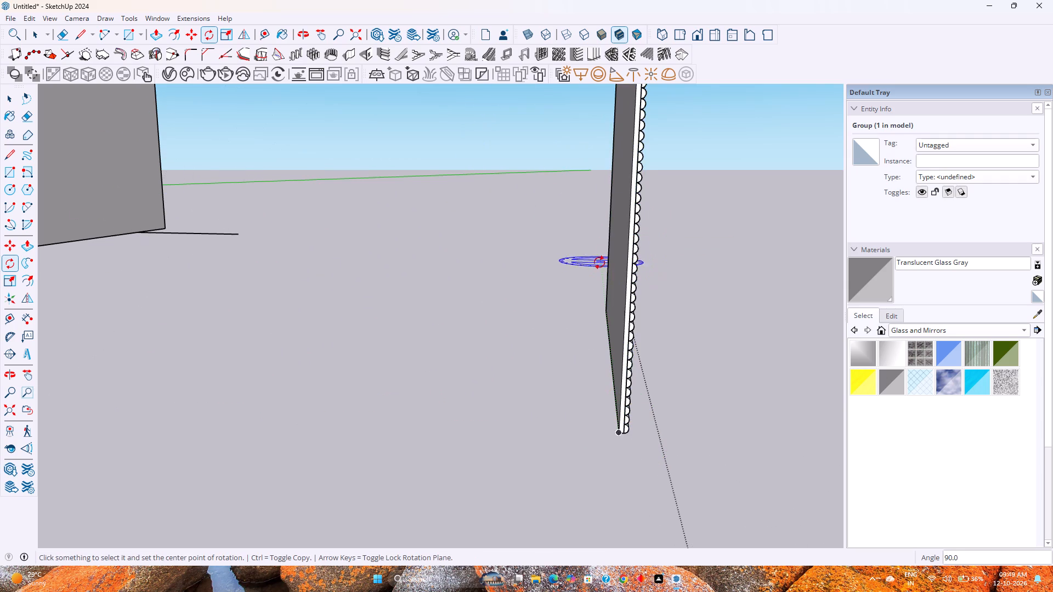
Move the upright fluted panel group 17' by its lower front corner to the raised shower floor's front corner beside the end wall.
scroll(584, 283, "down", 3)
scroll(639, 367, "up", 2)
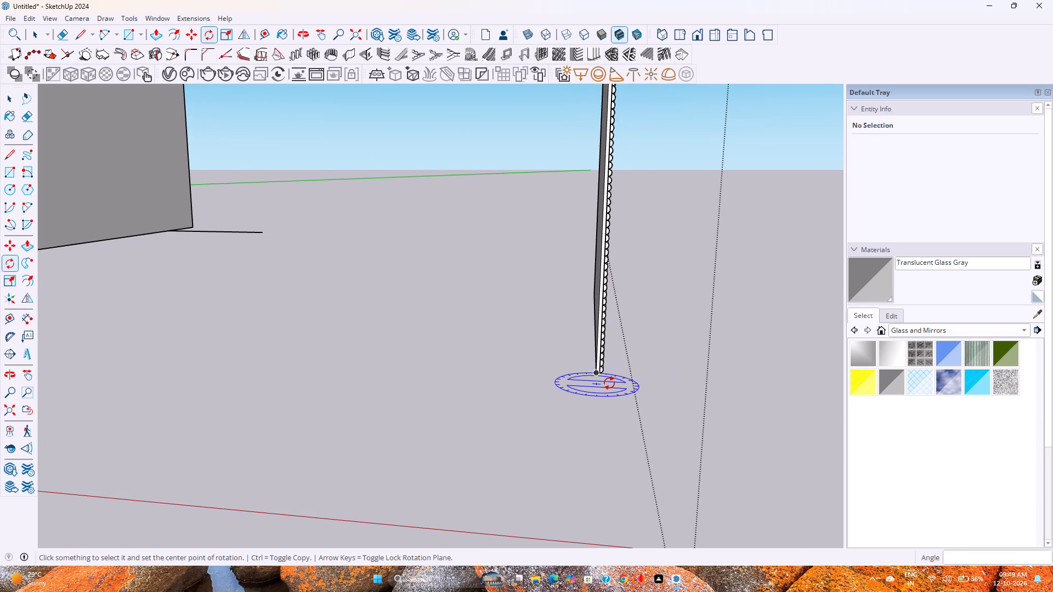
key("space")
scroll(584, 385, "up", 3)
left_click(608, 356)
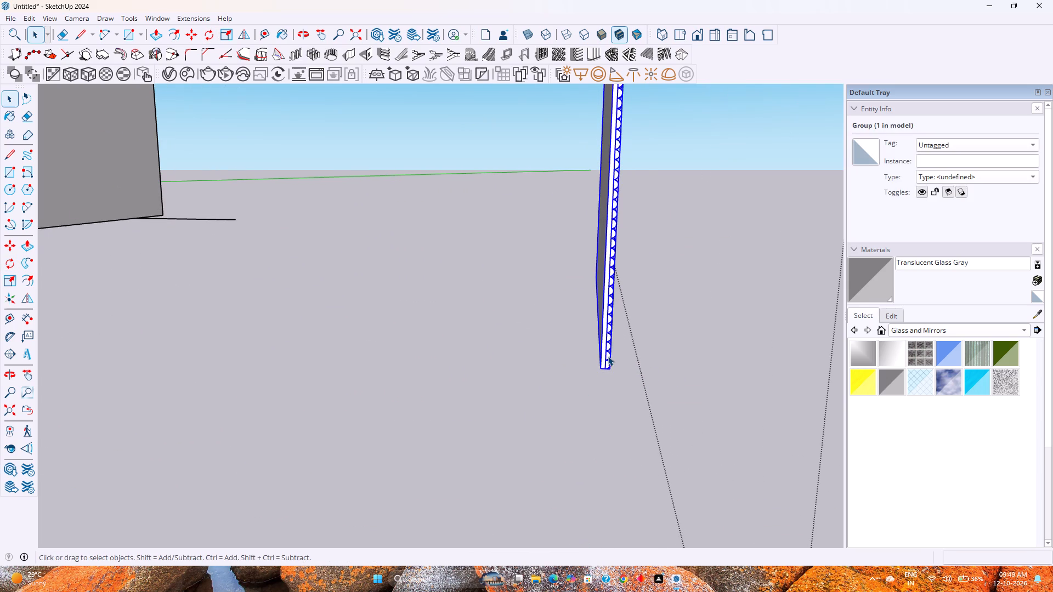
key("m")
left_click(603, 369)
scroll(479, 396, "down", 3)
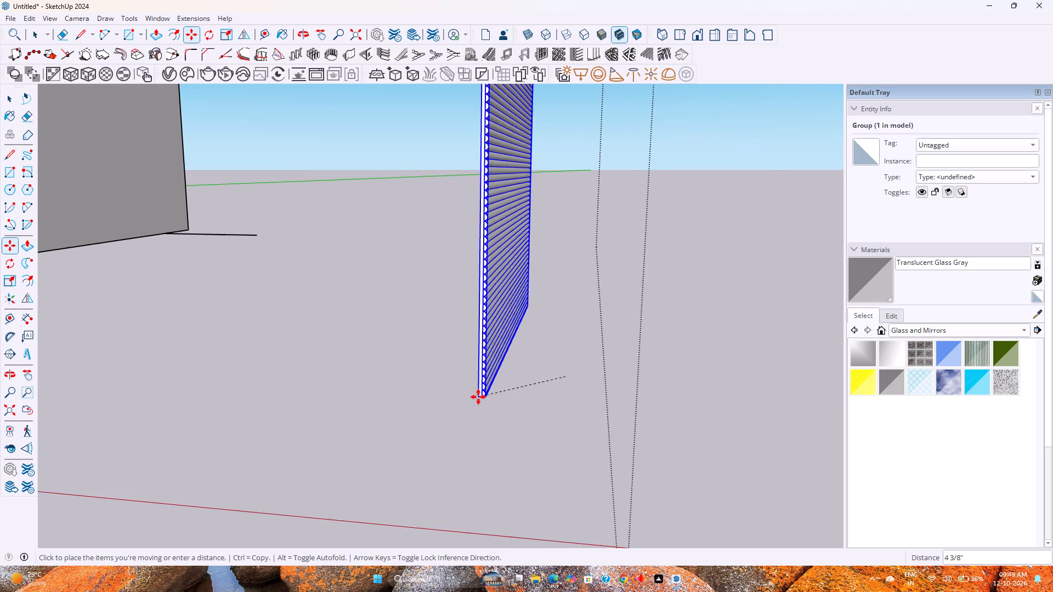
scroll(478, 397, "down", 5)
middle_click_drag(433, 412, 642, 397, "shift")
scroll(637, 391, "down", 11)
middle_click_drag(458, 403, 577, 397, "shift")
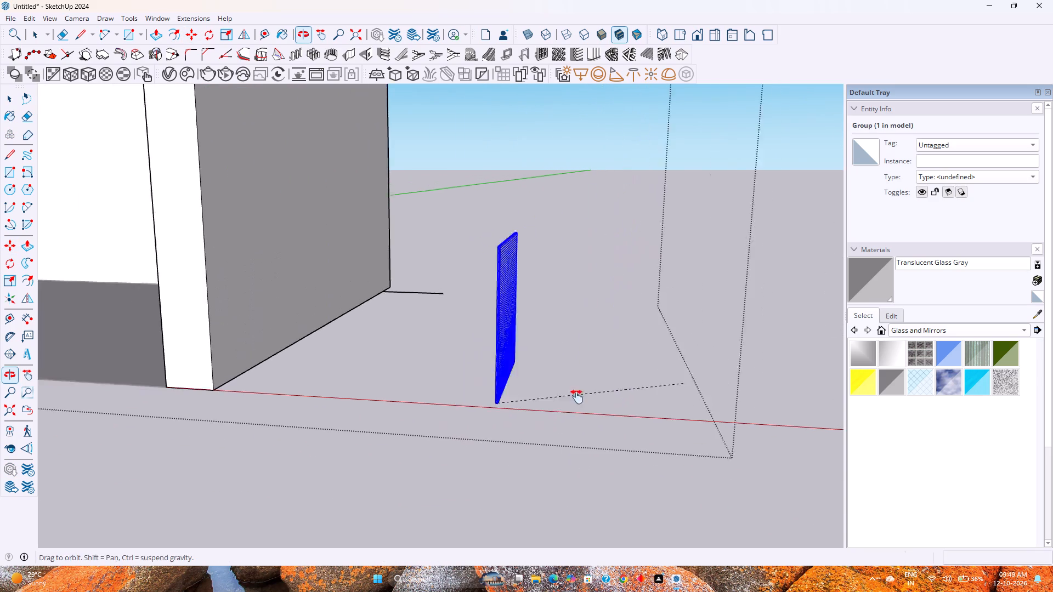
middle_click_drag(577, 397, 862, 380, "shift")
scroll(652, 388, "down", 3)
middle_click_drag(493, 401, 970, 434, "shift")
middle_click_drag(387, 388, 495, 394, "shift")
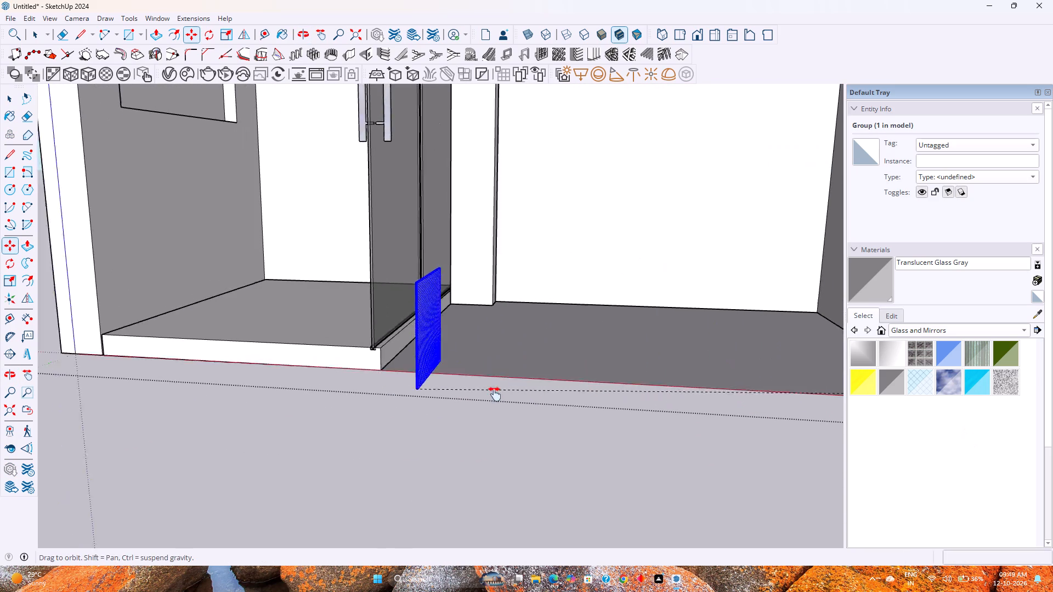
middle_click_drag(495, 394, 793, 448, "shift")
scroll(443, 371, "up", 14)
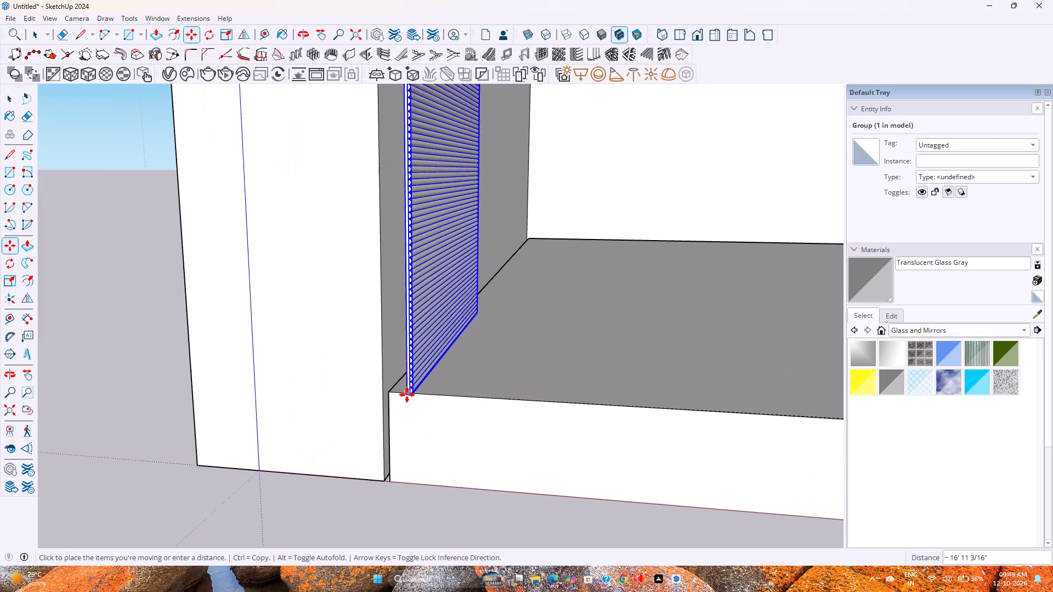
scroll(407, 395, "up", 1)
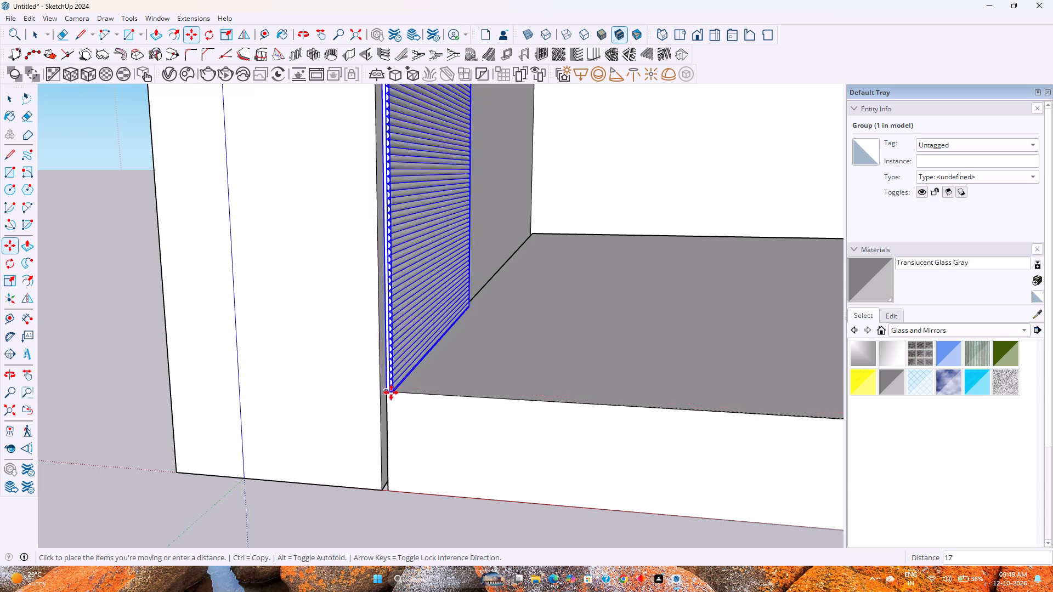
left_click(392, 392)
Shift the fluted panel group toward the end wall, placing its lower rib-side corner at the raised floor's front corner.
scroll(392, 394, "up", 12)
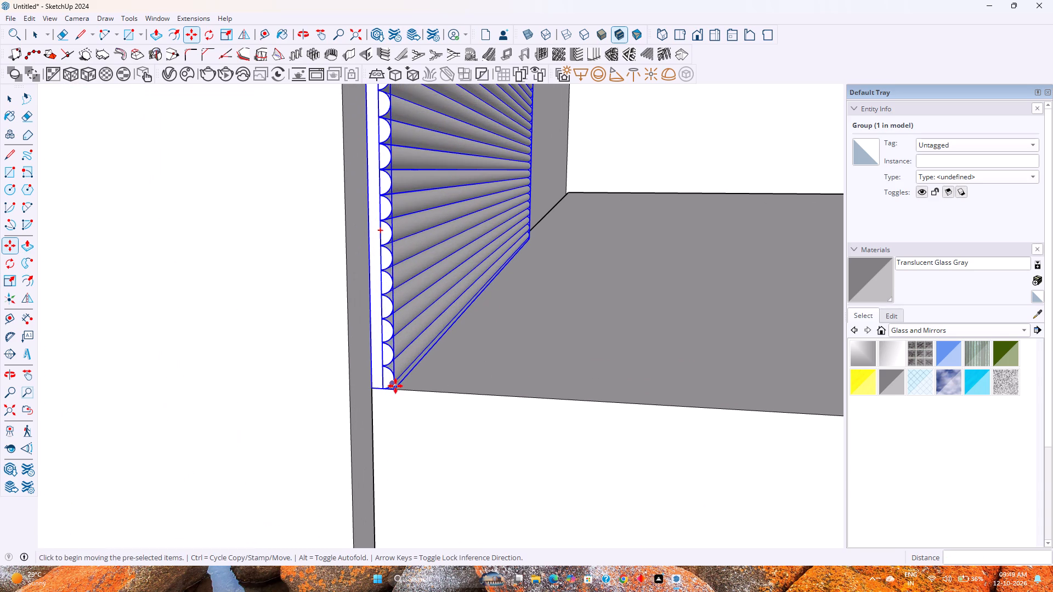
left_click(393, 390)
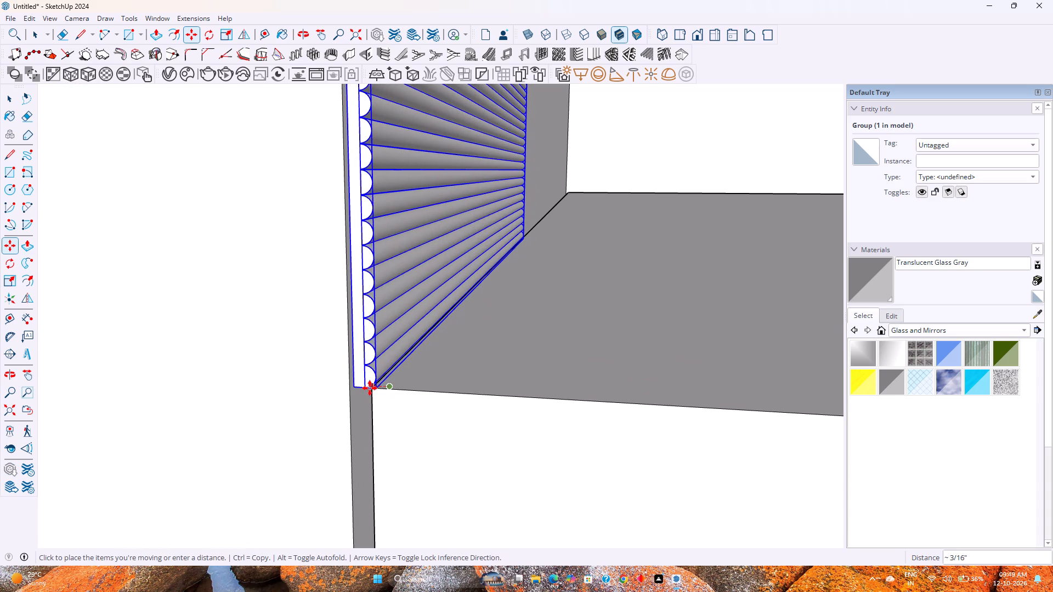
scroll(370, 388, "up", 12)
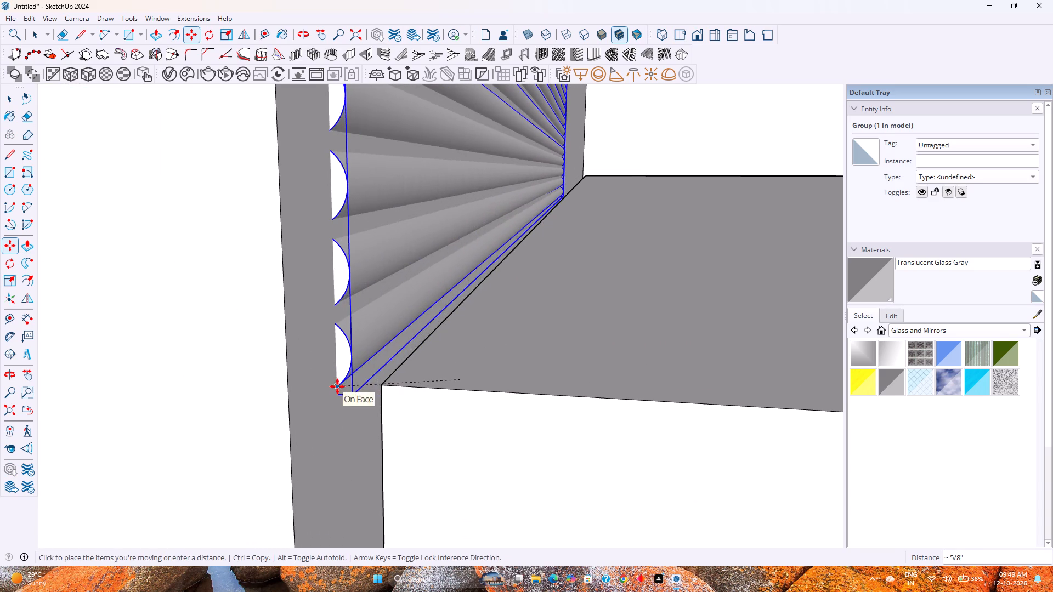
left_click(381, 387)
Move the fluted panel about 1/16" by its slab's lower corner to line up with the edge of the narrow wall recess.
scroll(438, 407, "down", 5)
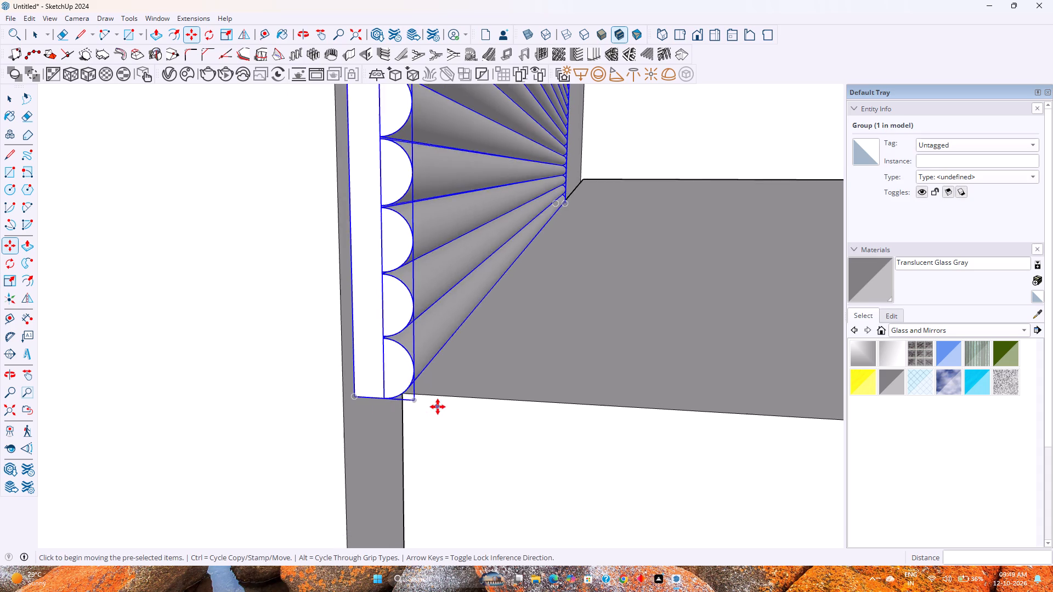
scroll(438, 407, "down", 8)
middle_click_drag(446, 399, 275, 417)
scroll(380, 375, "up", 6)
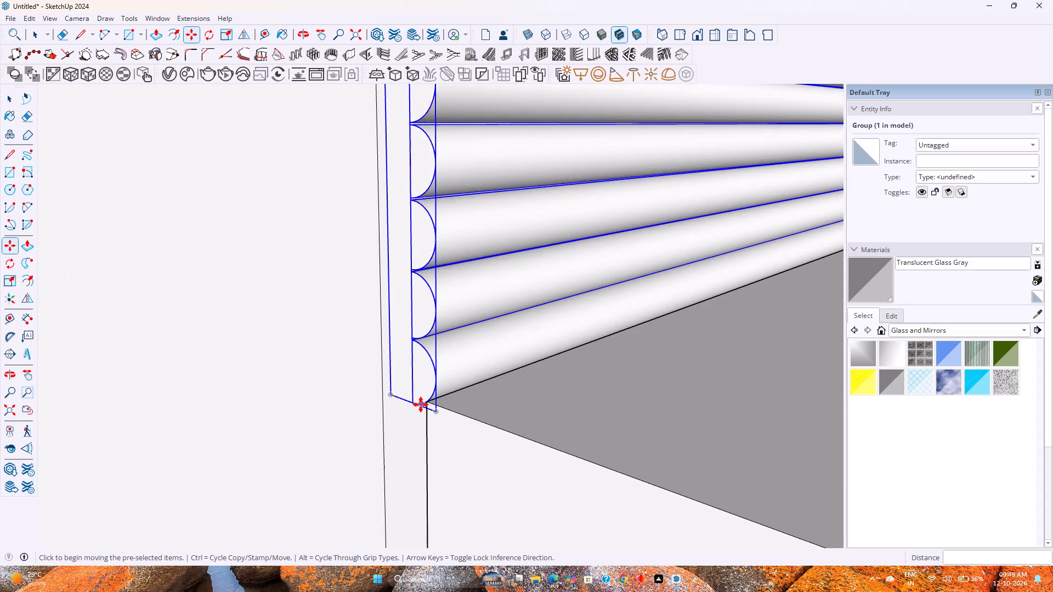
scroll(421, 405, "up", 4)
middle_click_drag(431, 409, 209, 429)
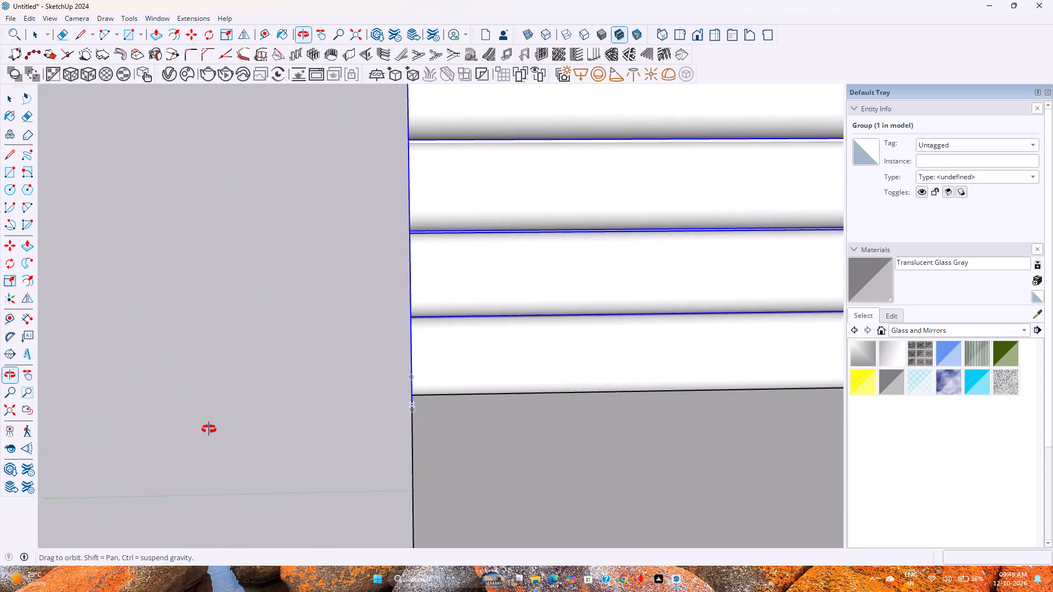
middle_click_drag(209, 429, 552, 411)
scroll(552, 411, "down", 1)
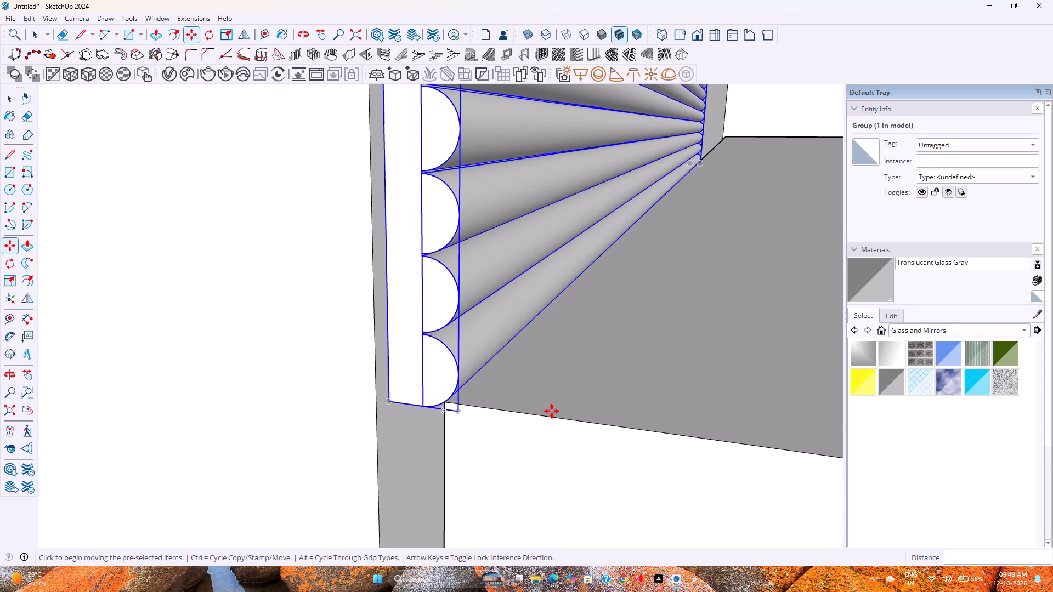
middle_click_drag(536, 411, 654, 371)
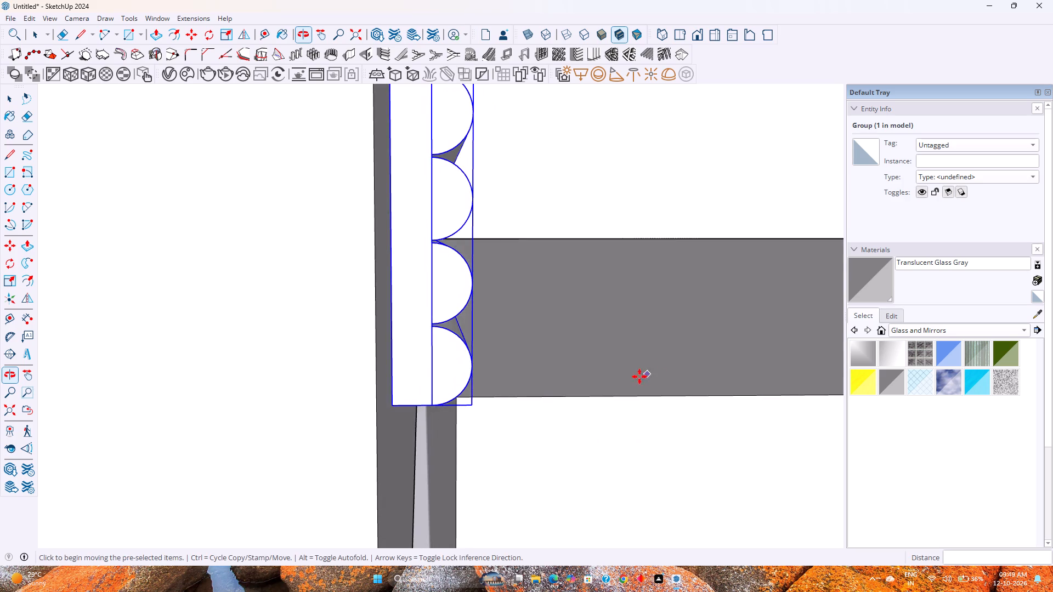
scroll(533, 390, "down", 8)
scroll(518, 398, "up", 6)
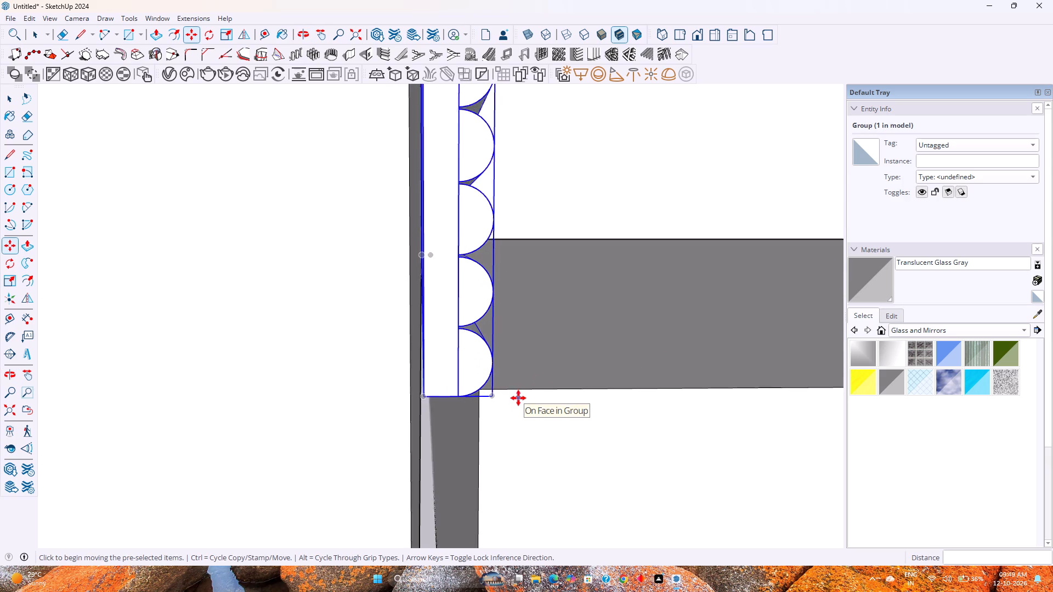
scroll(518, 398, "up", 1)
left_click(414, 398)
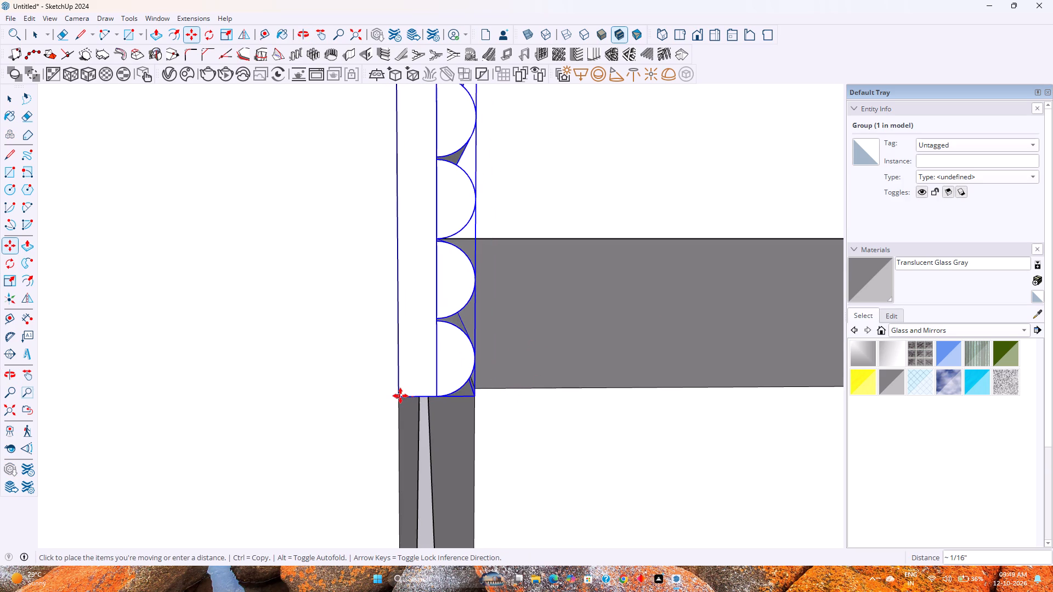
left_click(400, 396)
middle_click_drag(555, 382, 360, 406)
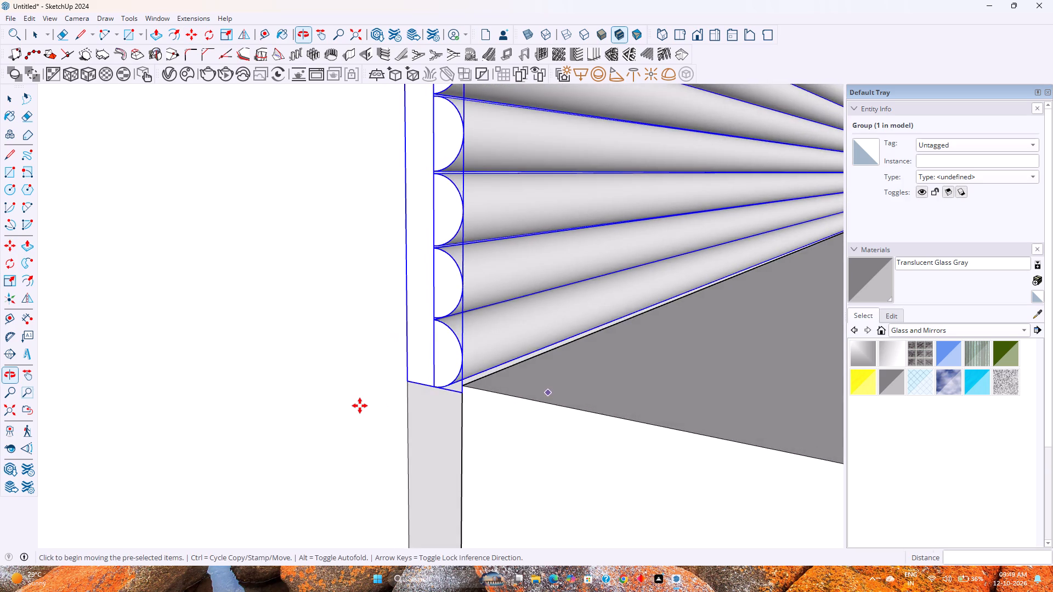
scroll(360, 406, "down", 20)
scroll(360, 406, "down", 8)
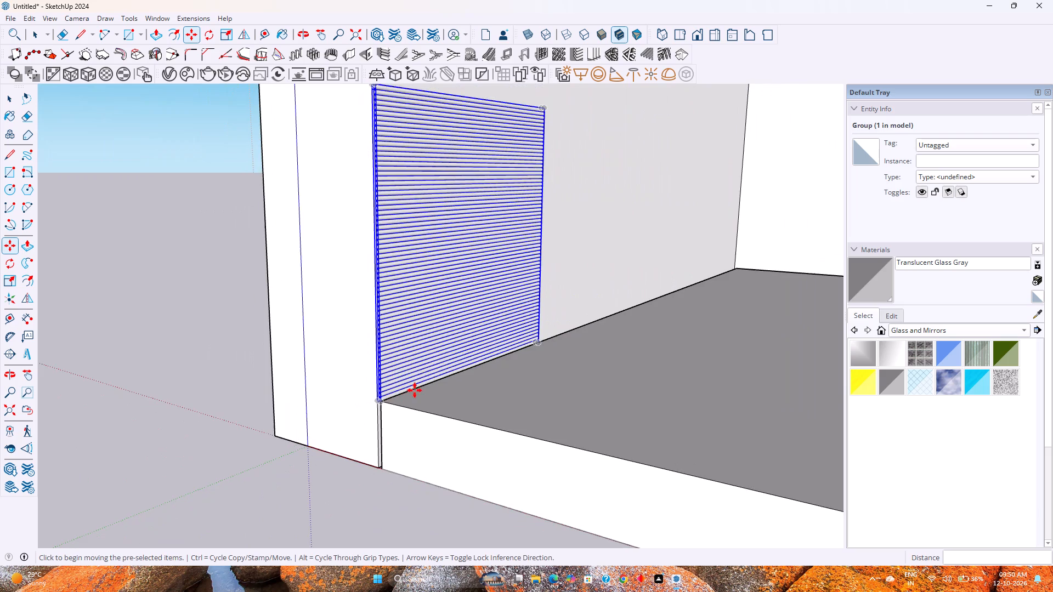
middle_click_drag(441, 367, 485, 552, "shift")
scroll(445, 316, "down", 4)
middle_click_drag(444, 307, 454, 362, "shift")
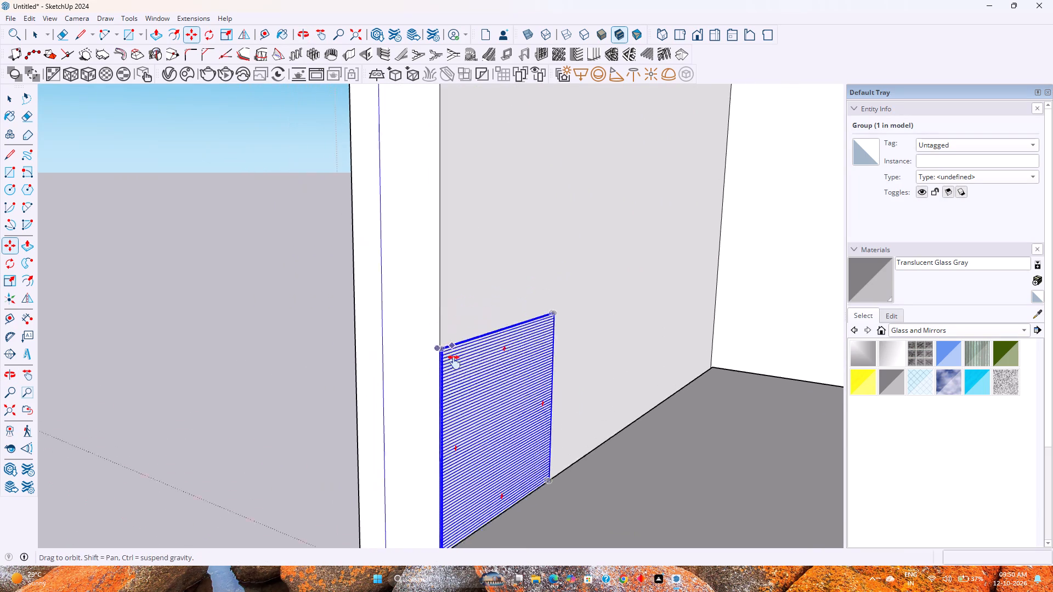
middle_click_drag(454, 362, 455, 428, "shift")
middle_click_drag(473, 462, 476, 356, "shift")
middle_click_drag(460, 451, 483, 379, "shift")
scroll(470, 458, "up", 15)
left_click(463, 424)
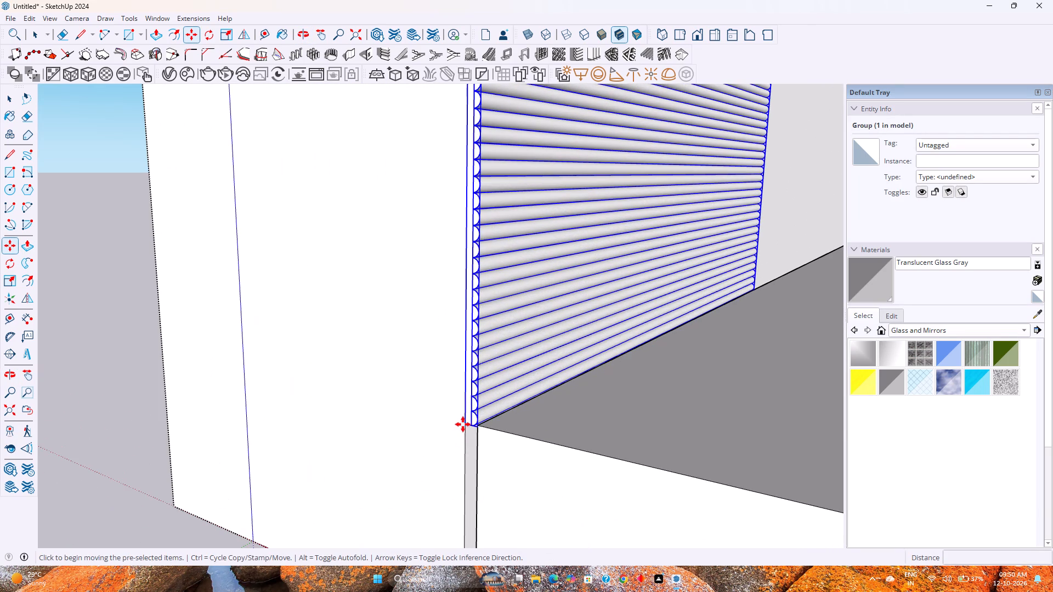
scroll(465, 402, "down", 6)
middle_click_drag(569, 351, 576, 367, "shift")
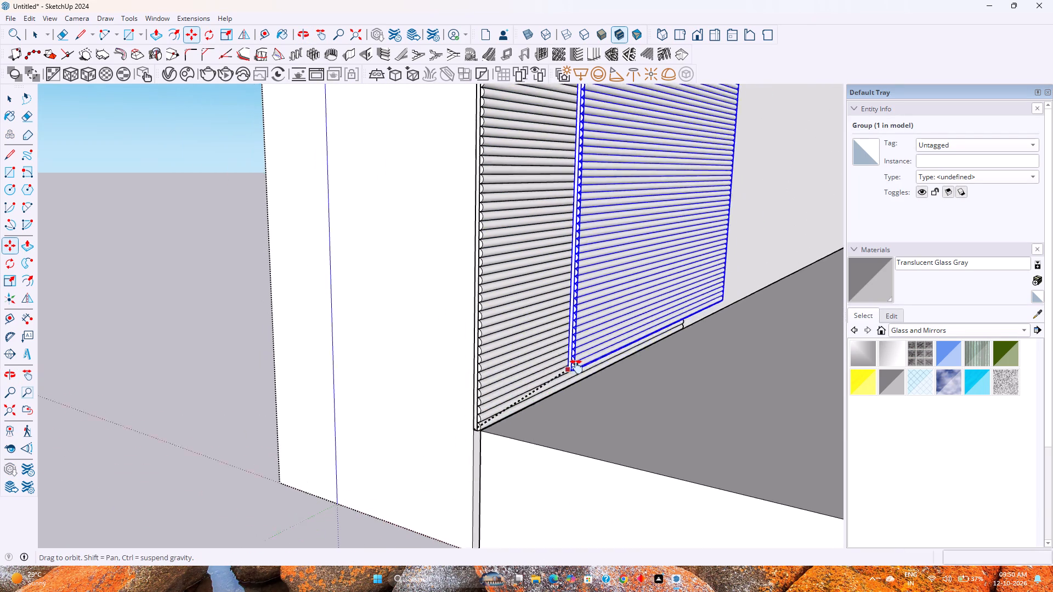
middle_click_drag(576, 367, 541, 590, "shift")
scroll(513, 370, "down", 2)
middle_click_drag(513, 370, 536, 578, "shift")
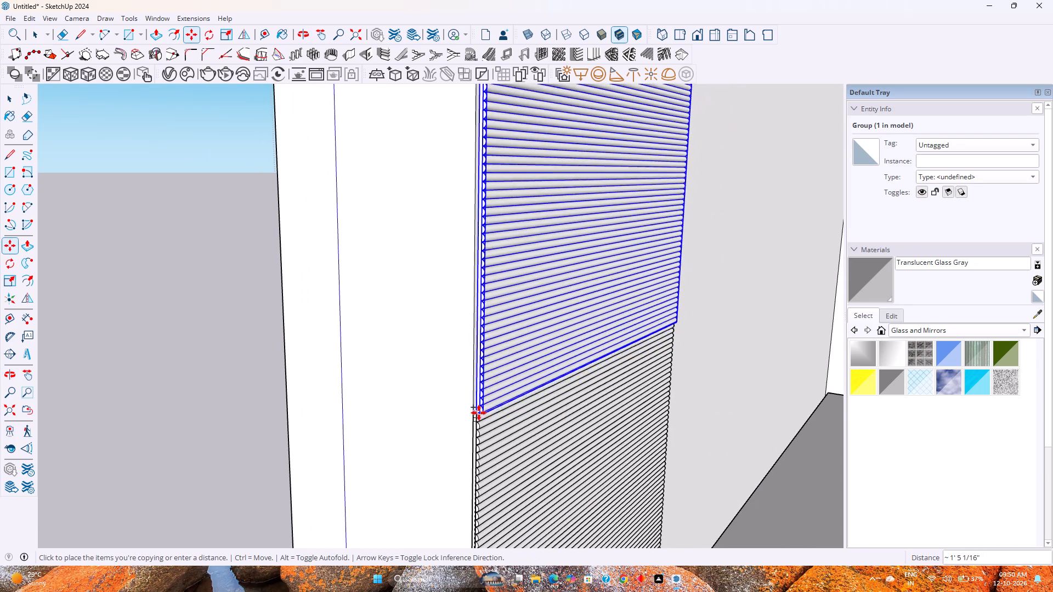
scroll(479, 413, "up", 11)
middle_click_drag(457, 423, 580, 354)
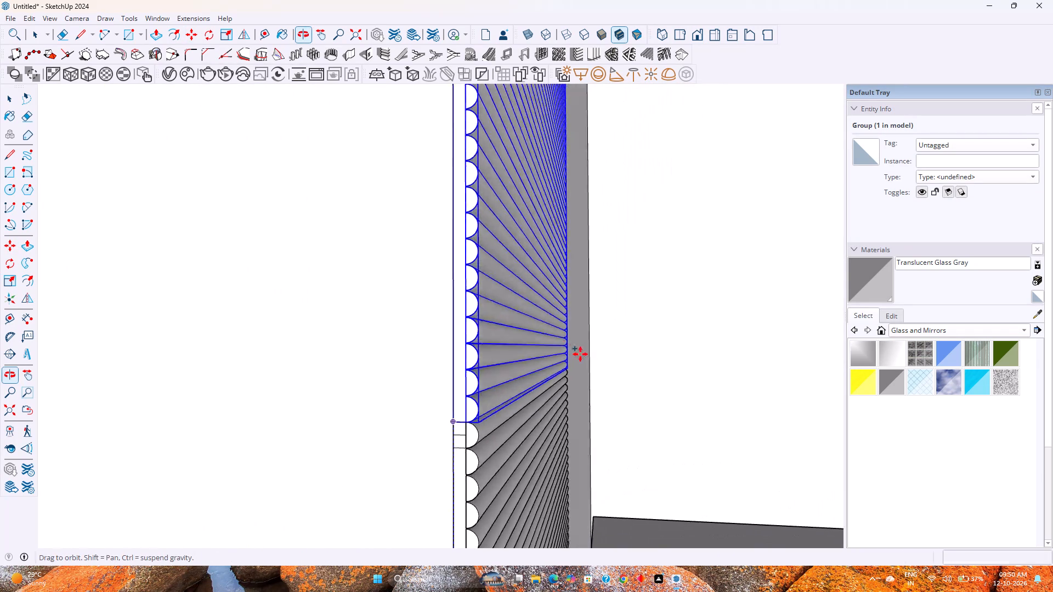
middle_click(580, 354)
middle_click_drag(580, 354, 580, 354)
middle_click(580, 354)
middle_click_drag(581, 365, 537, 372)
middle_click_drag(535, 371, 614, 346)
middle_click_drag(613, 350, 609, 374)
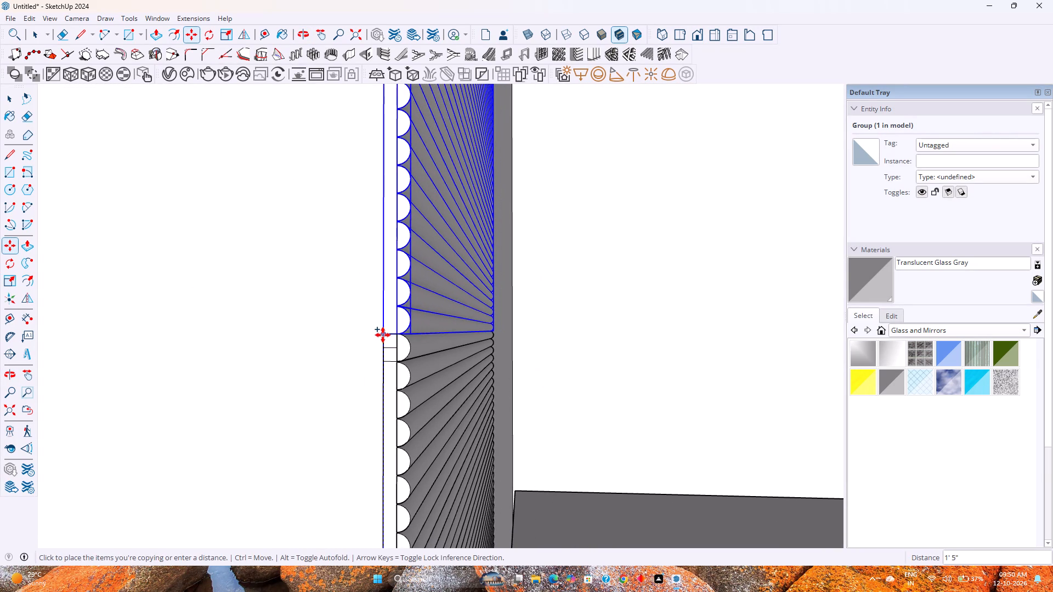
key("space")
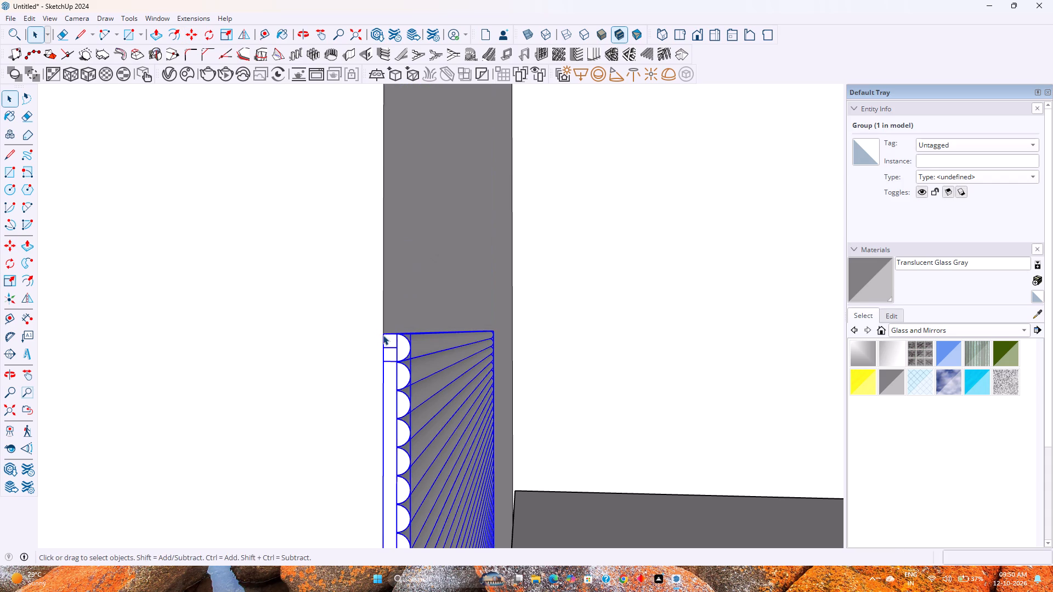
Inside the fluted panel group, delete the two stray lines across the slab's end face near its upper end, then close the group.
scroll(385, 341, "up", 8)
double_click(392, 349)
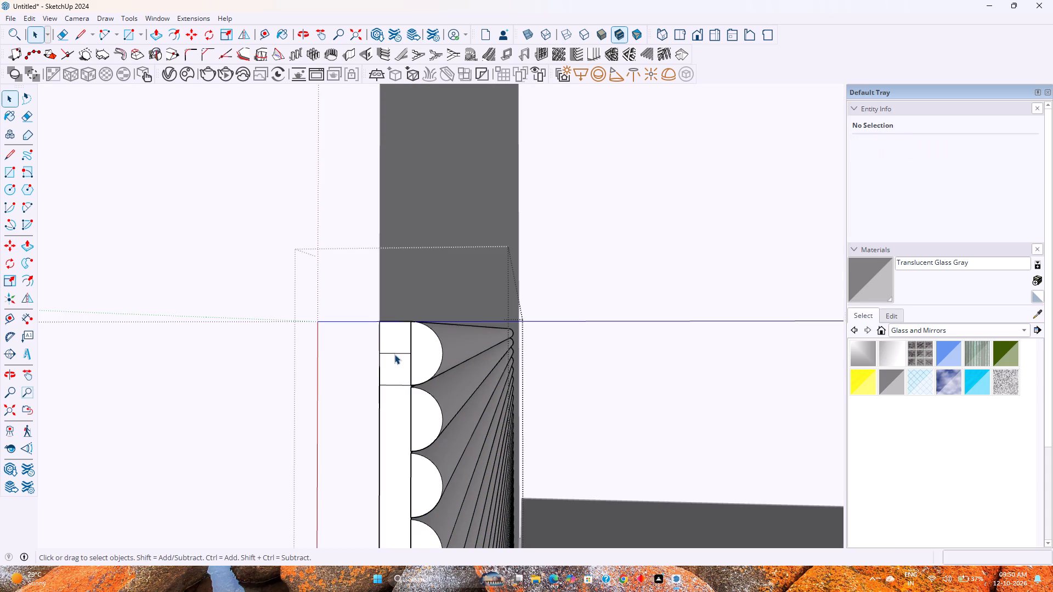
left_click(394, 354)
double_click(394, 354)
left_click(395, 354)
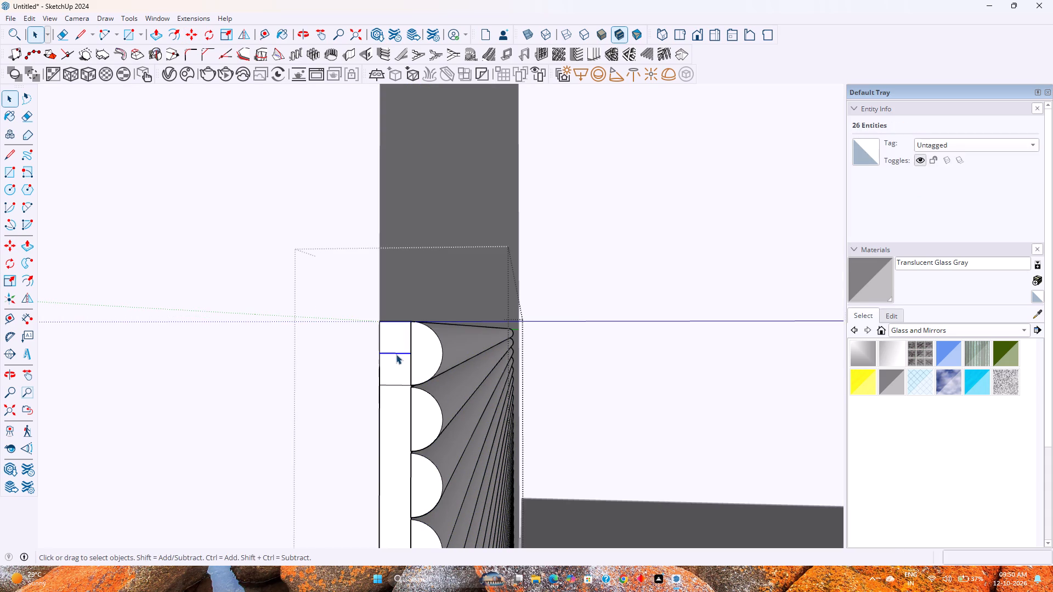
key("Delete")
left_click(394, 385)
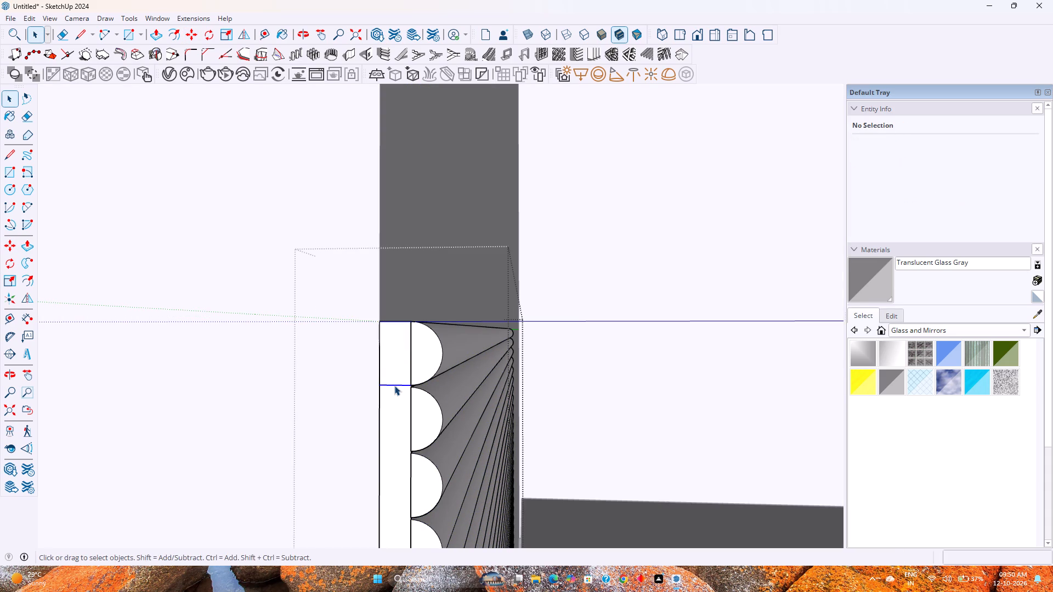
key("Delete")
scroll(383, 378, "down", 14)
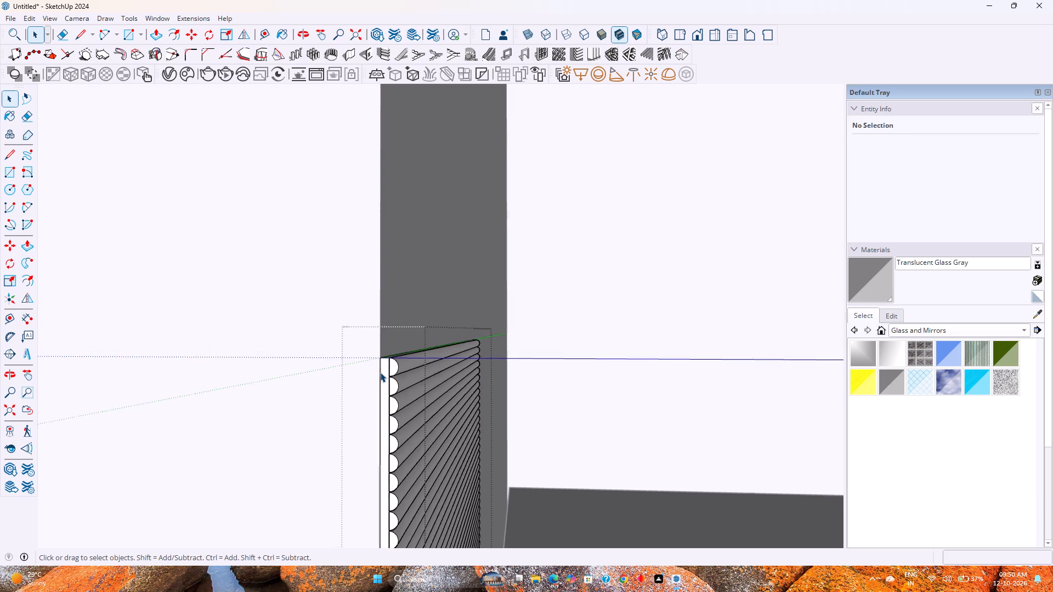
key("Escape")
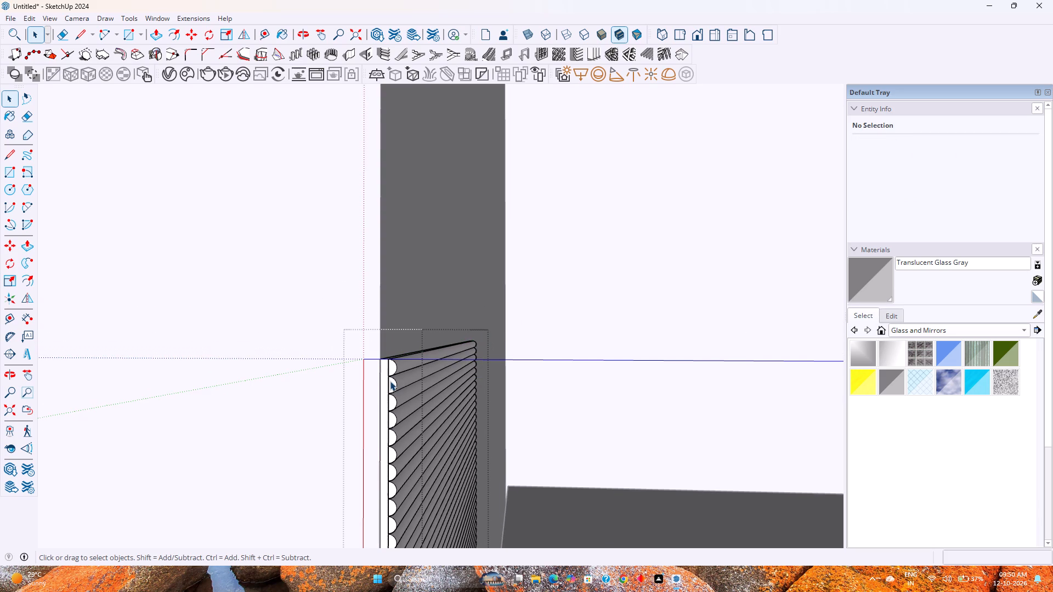
key("Escape")
Copy the fluted panel group 1' 5" straight up by its slab's lower outer corner, stacking the copy on the original's upper corner.
left_click(396, 380)
scroll(399, 405, "down", 4)
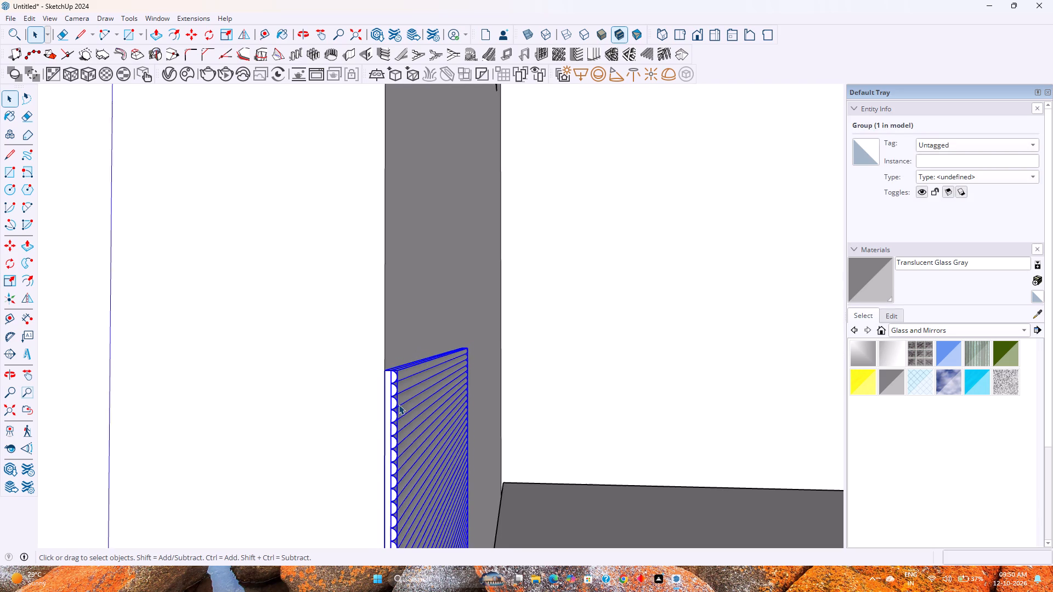
middle_click_drag(450, 464, 463, 373, "shift")
scroll(488, 339, "down", 9)
scroll(486, 461, "up", 3)
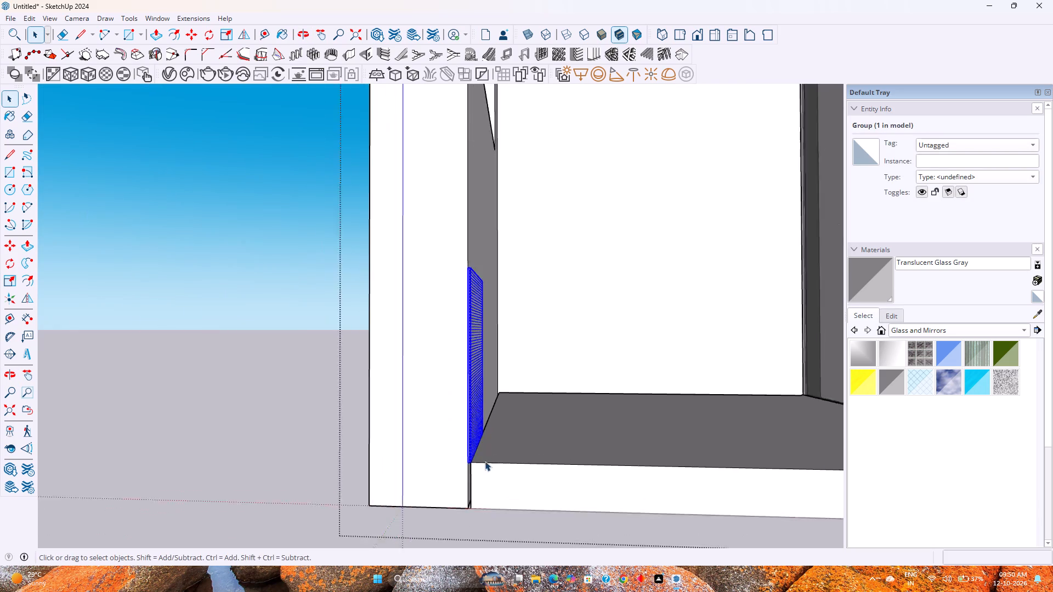
scroll(485, 461, "up", 18)
key("m")
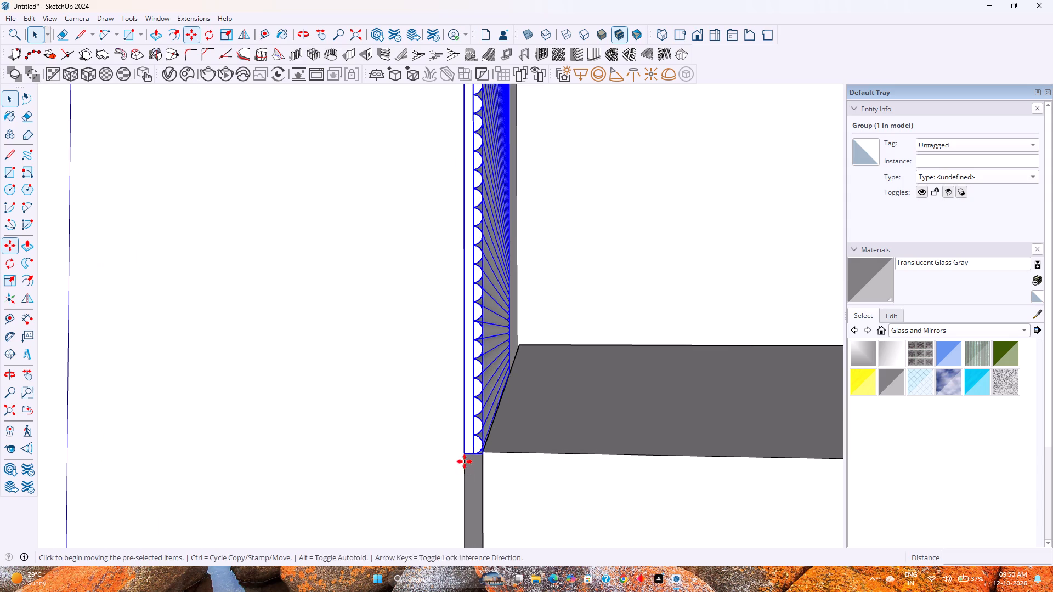
left_click(465, 457)
scroll(456, 416, "down", 10)
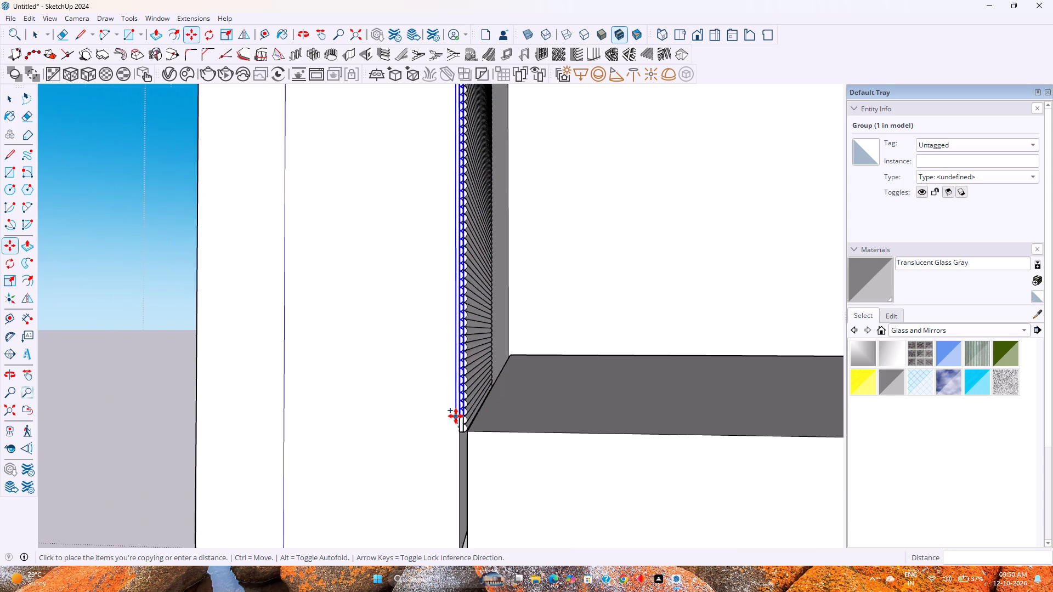
middle_click_drag(461, 375, 434, 581, "shift")
middle_click_drag(401, 339, 409, 527, "shift")
scroll(409, 527, "down", 1, "shift")
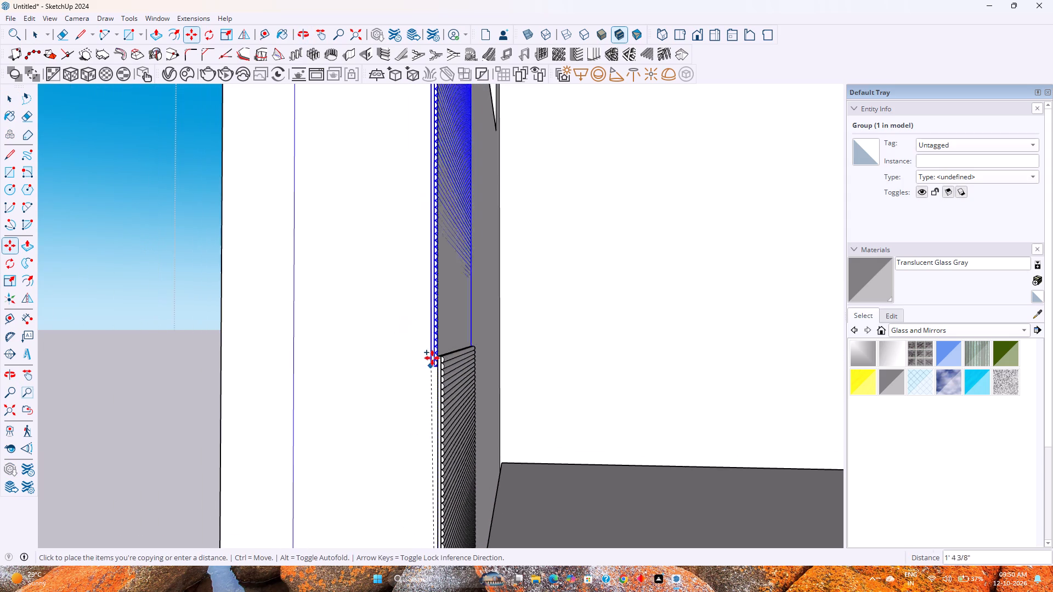
scroll(435, 351, "up", 14)
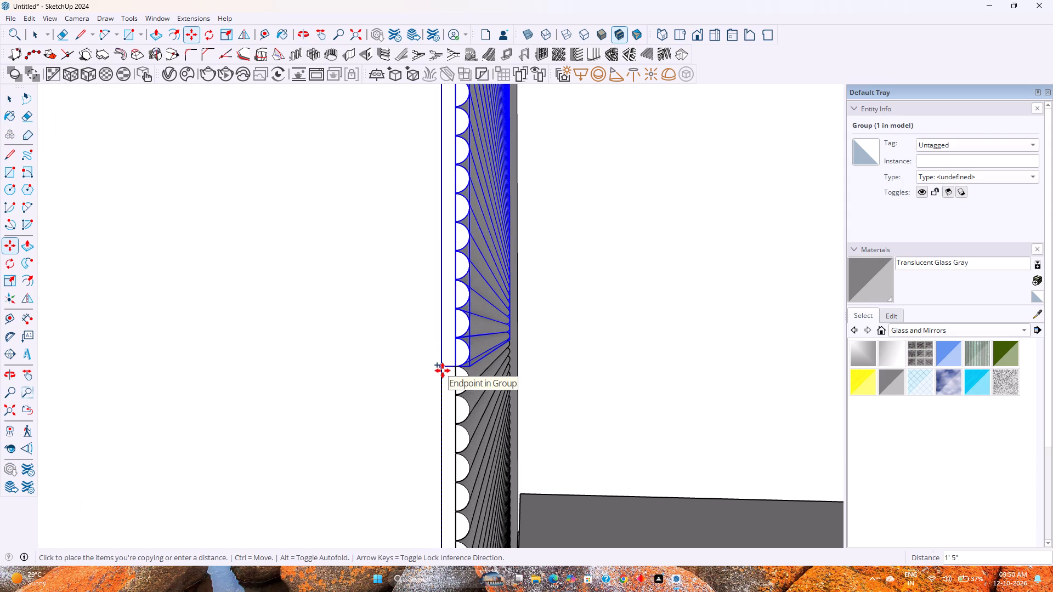
left_click(443, 371)
Repeat the upward panel copy as an array, first with multiplier 4 and finally with 5, to fill the wall height.
scroll(443, 371, "down", 20)
scroll(443, 371, "down", 2)
middle_click_drag(444, 369, 428, 447, "shift")
scroll(428, 442, "down", 11)
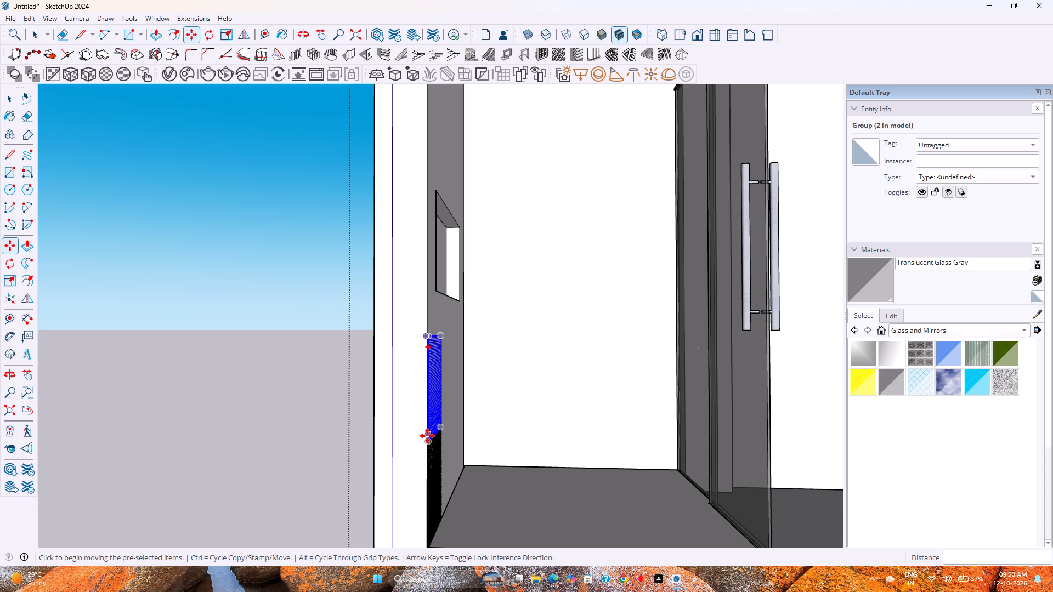
type("*4")
key("Return")
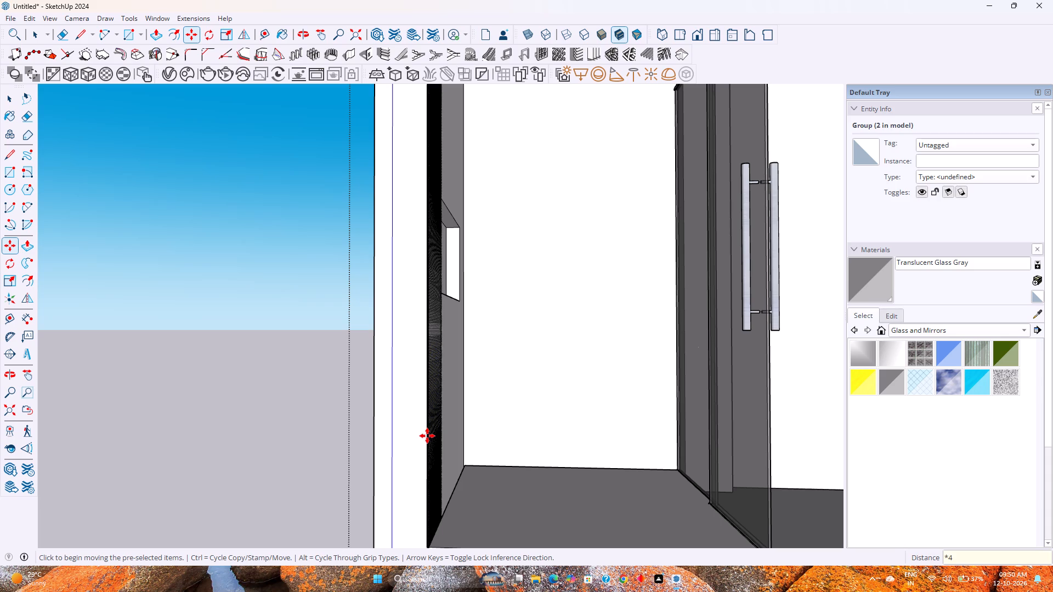
scroll(450, 452, "down", 5)
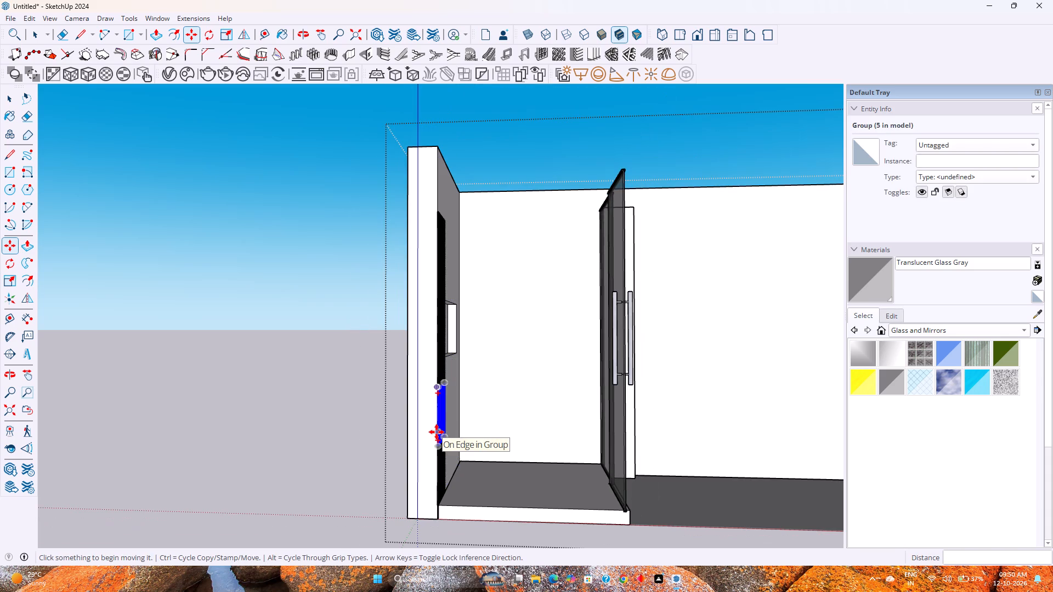
type("*5")
key("Return")
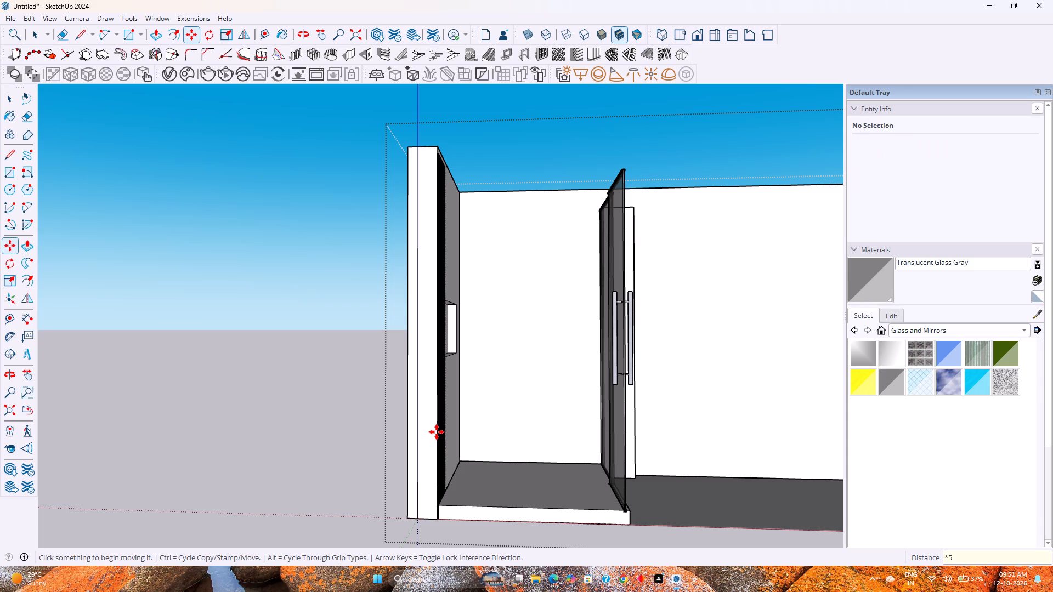
Examine the stacked fluted panels against the end wall and where they meet the wall recess.
middle_click_drag(498, 407, 274, 510)
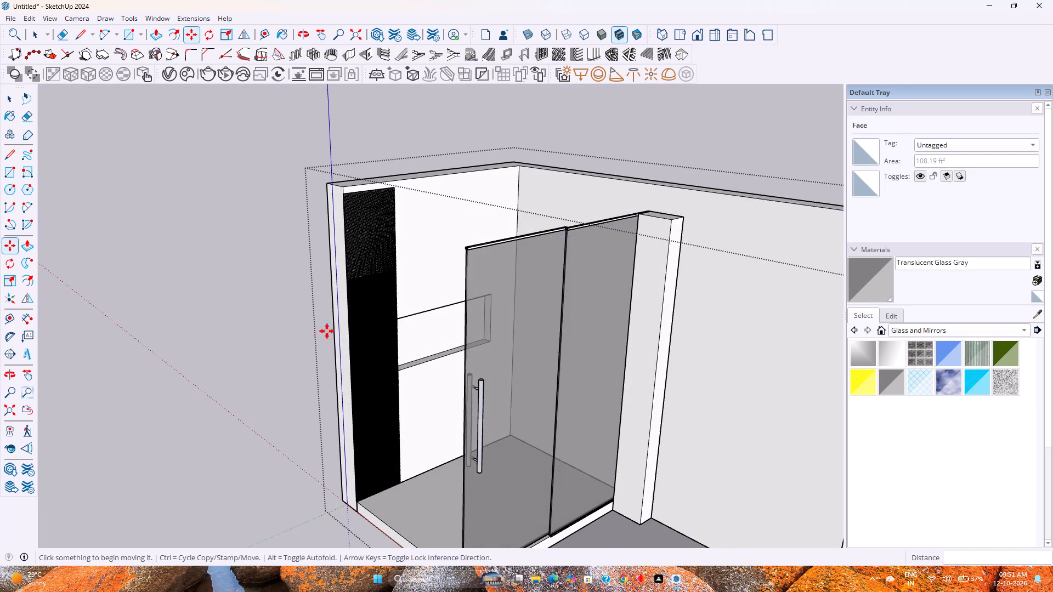
scroll(353, 329, "up", 11)
middle_click_drag(437, 354, 449, 359)
scroll(497, 355, "up", 5)
middle_click_drag(496, 357, 333, 321)
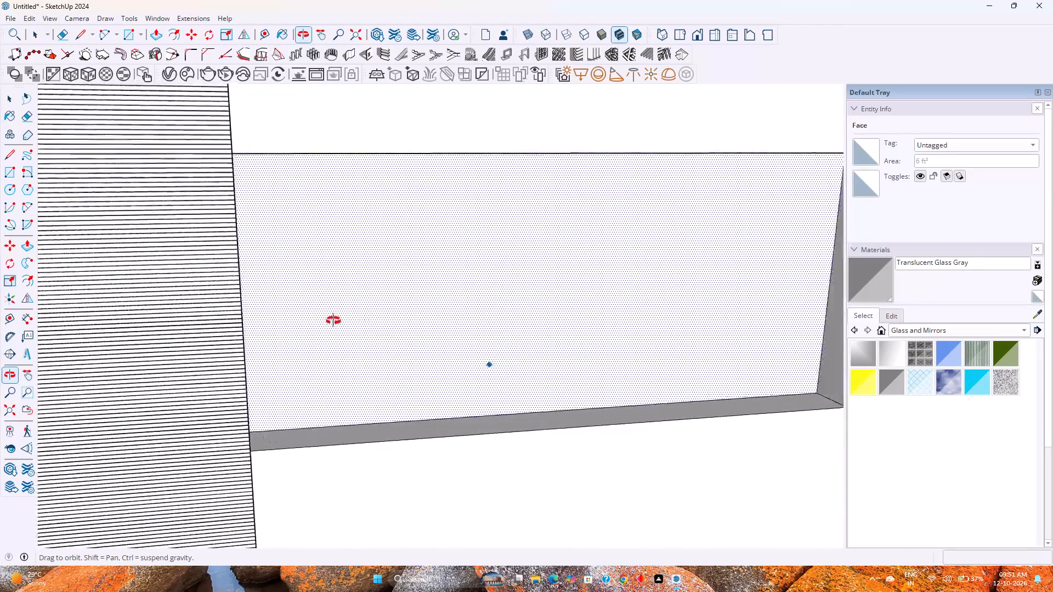
middle_click_drag(333, 321, 298, 307)
scroll(301, 312, "down", 8)
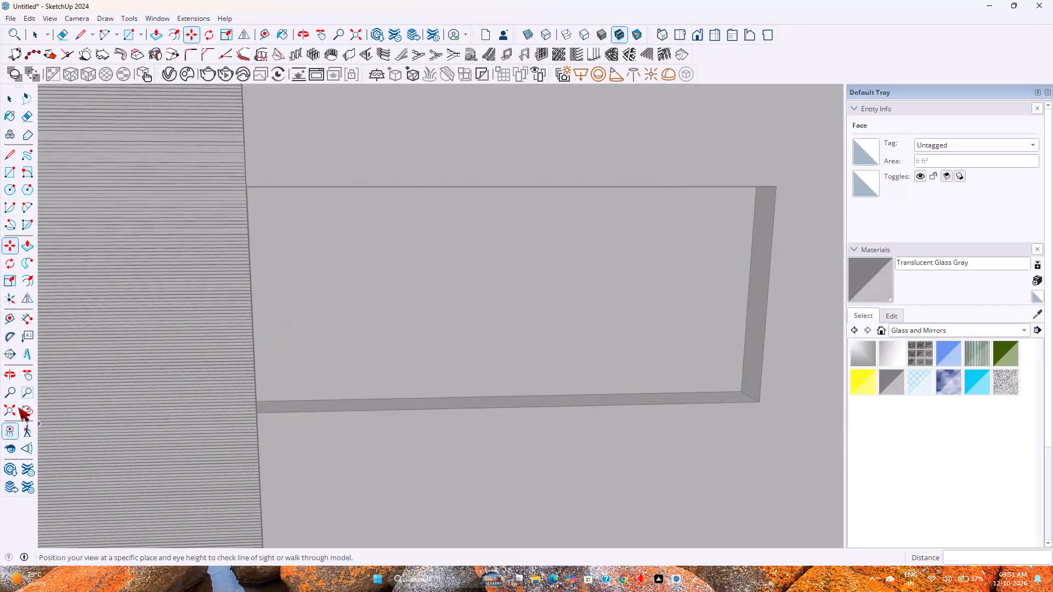
left_click(18, 407)
Select the lowest fluted panel group at the raised shower floor and bring up its available operations.
middle_click_drag(199, 399, 388, 419)
scroll(265, 350, "up", 5)
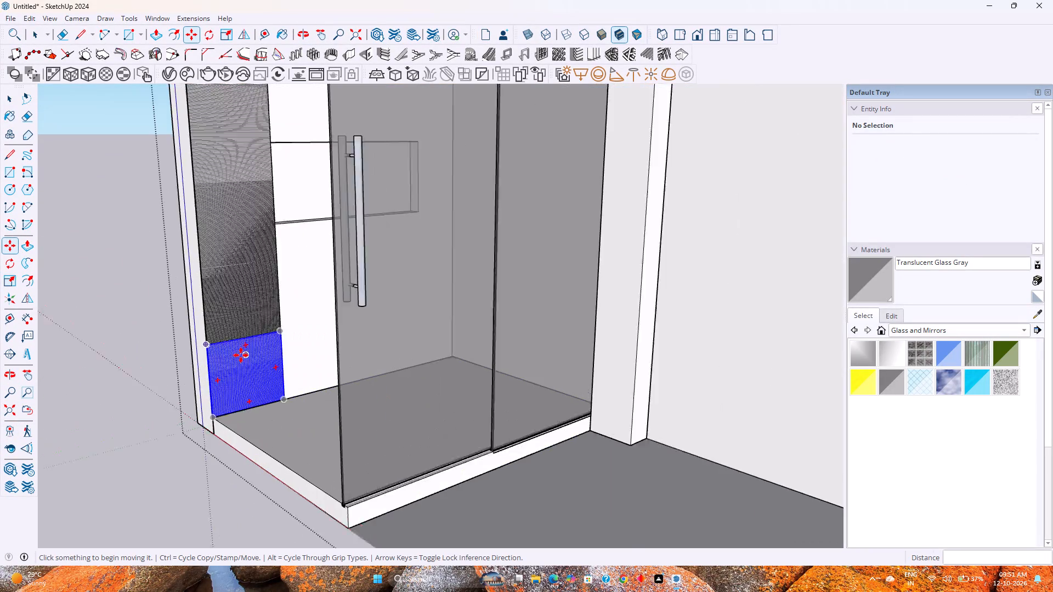
scroll(241, 355, "up", 5)
middle_click_drag(240, 357, 308, 450)
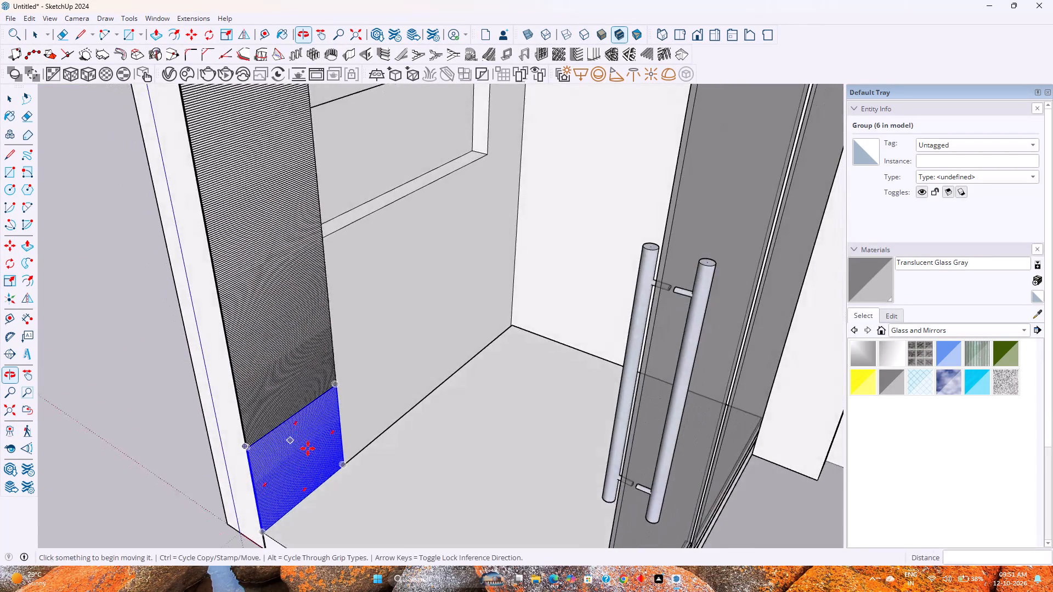
middle_click(308, 448)
middle_click(308, 448)
scroll(448, 344, "down", 2)
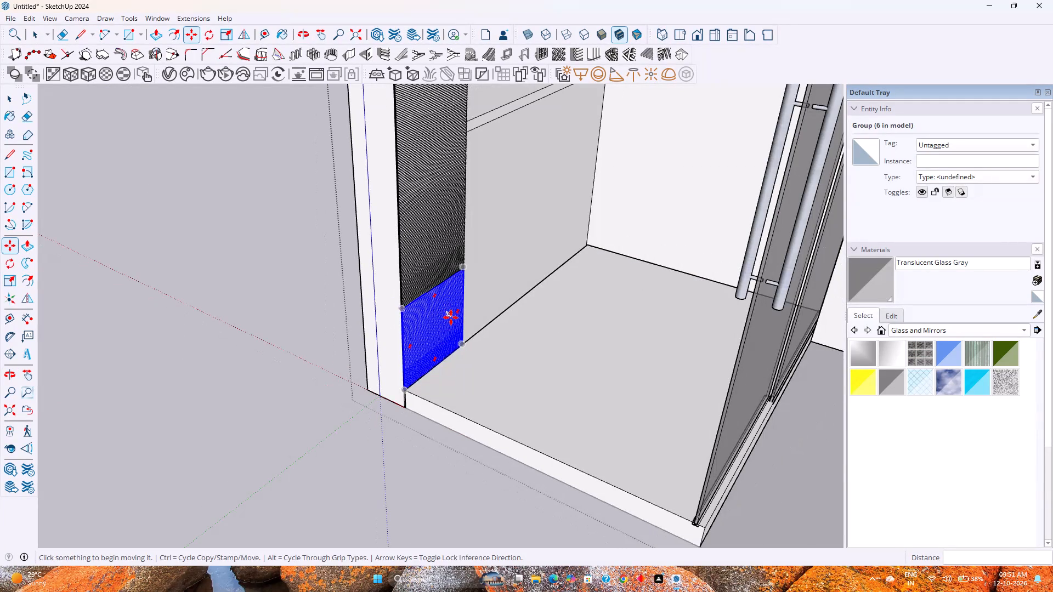
key("space")
scroll(450, 314, "up", 3)
left_click(450, 314)
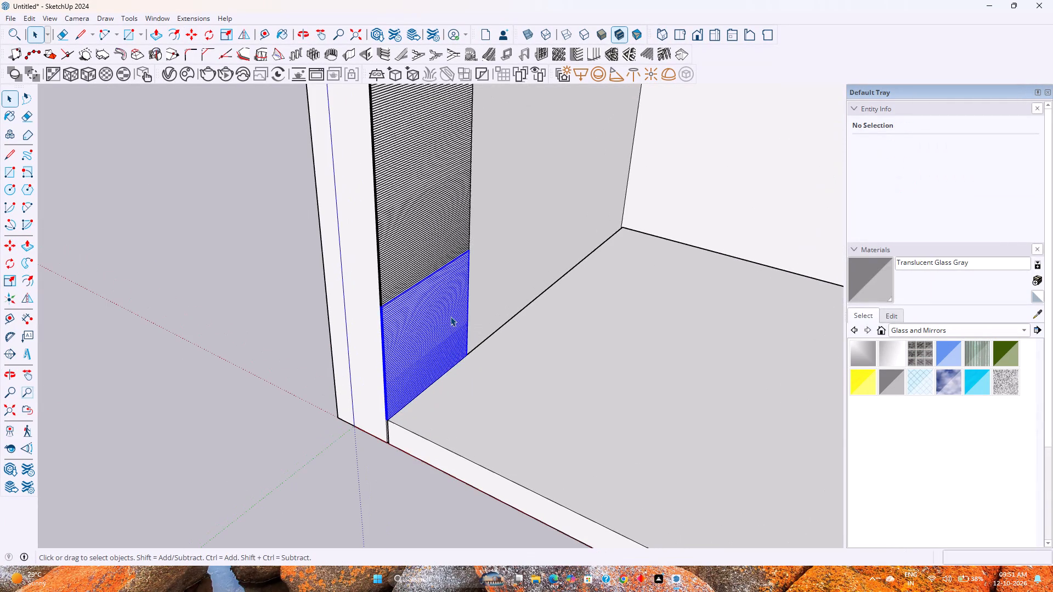
right_click(450, 316)
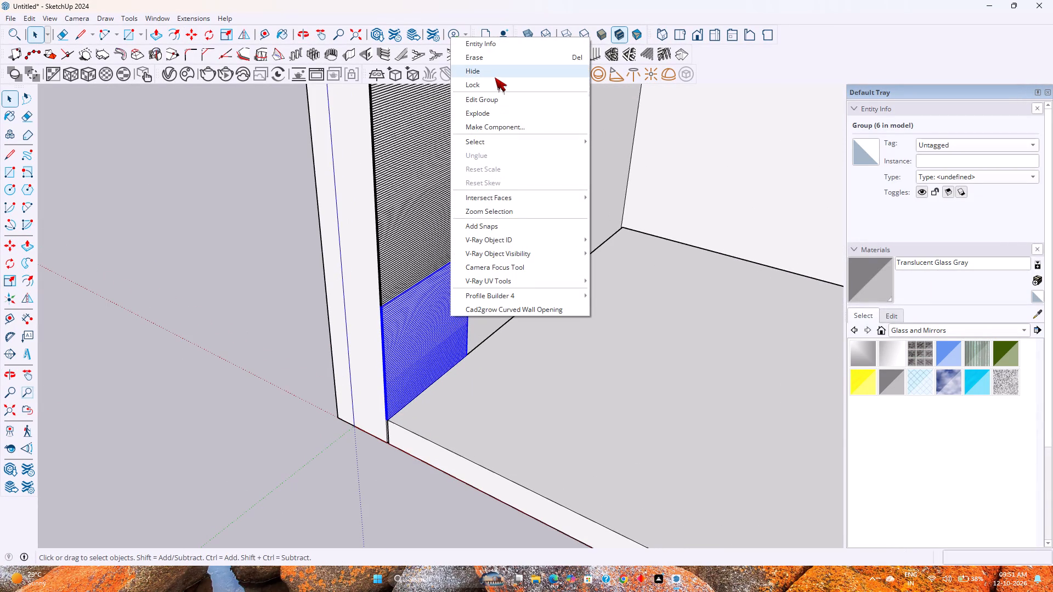
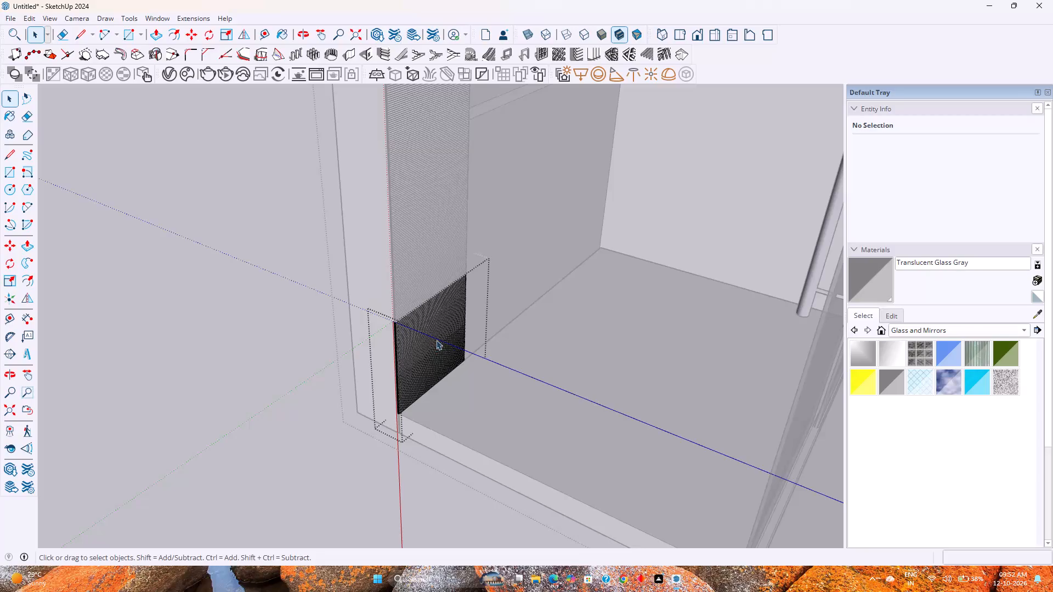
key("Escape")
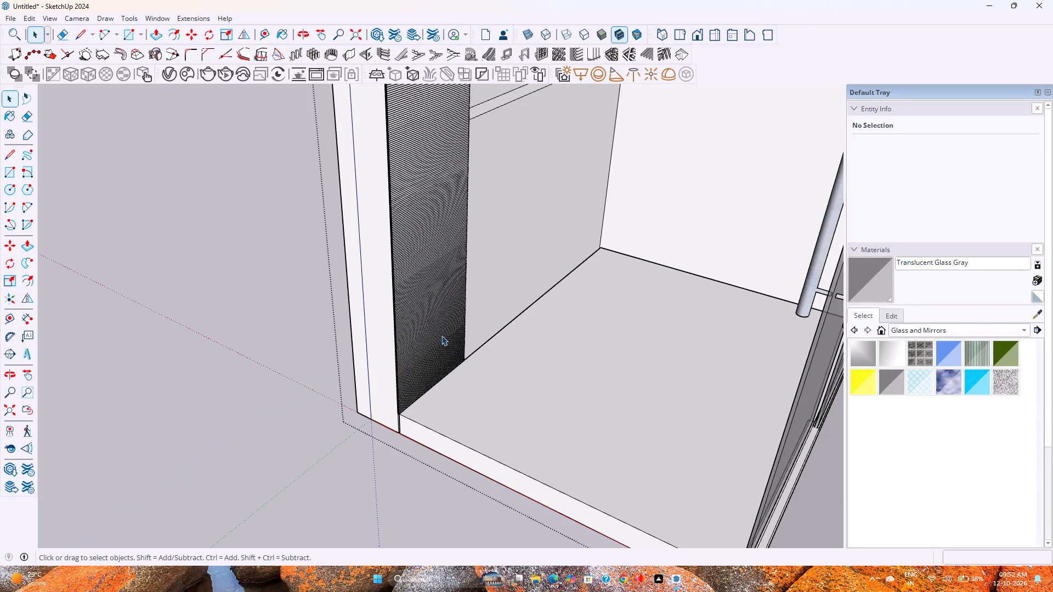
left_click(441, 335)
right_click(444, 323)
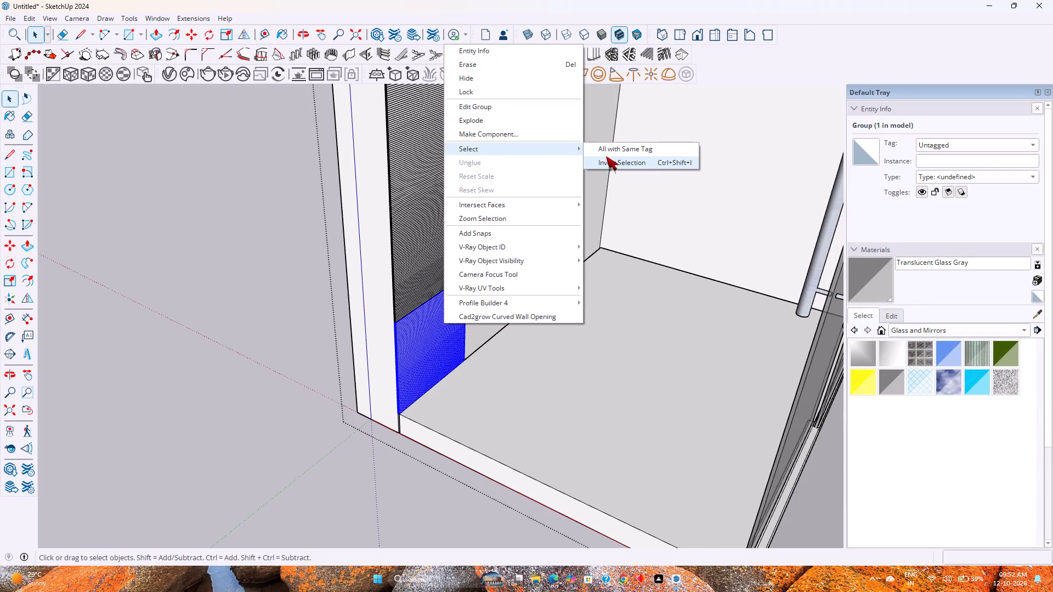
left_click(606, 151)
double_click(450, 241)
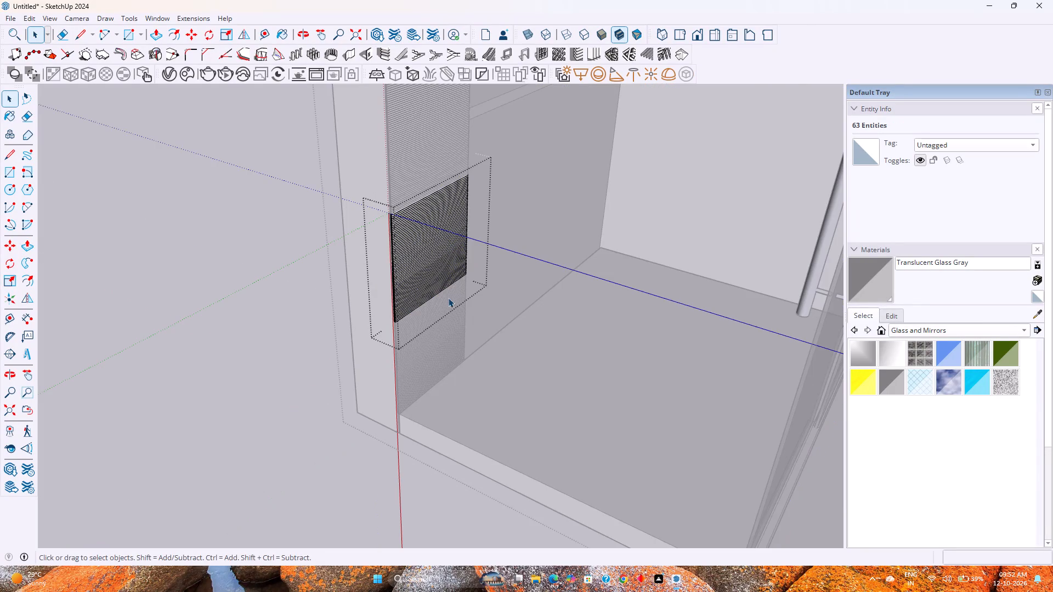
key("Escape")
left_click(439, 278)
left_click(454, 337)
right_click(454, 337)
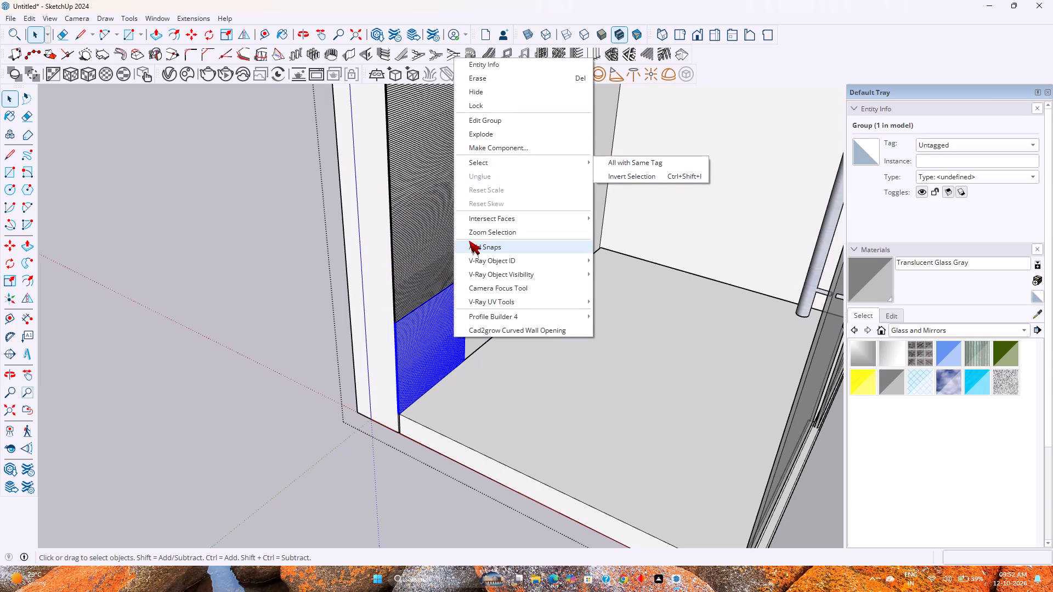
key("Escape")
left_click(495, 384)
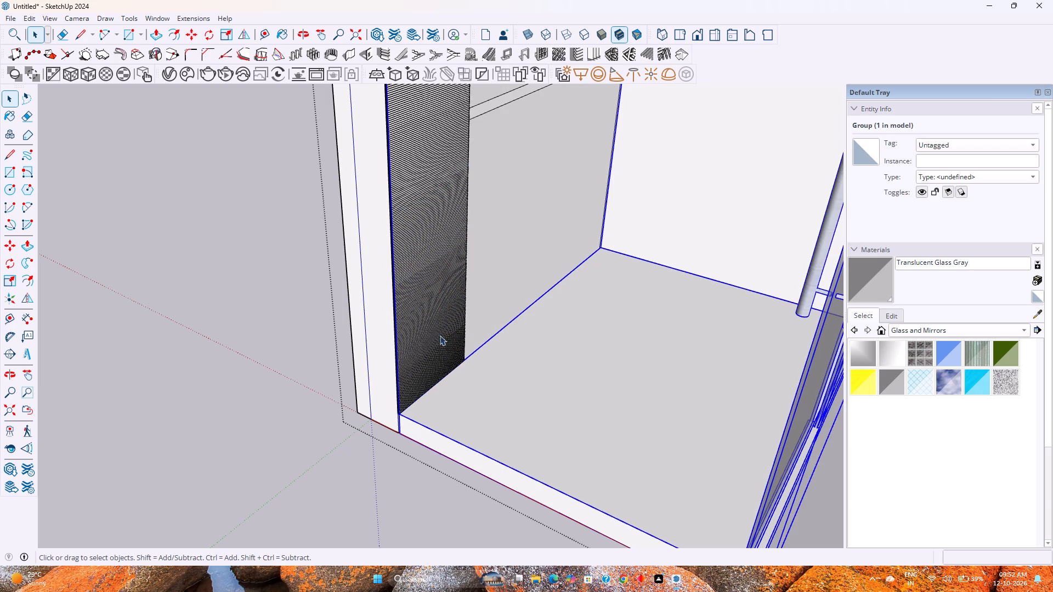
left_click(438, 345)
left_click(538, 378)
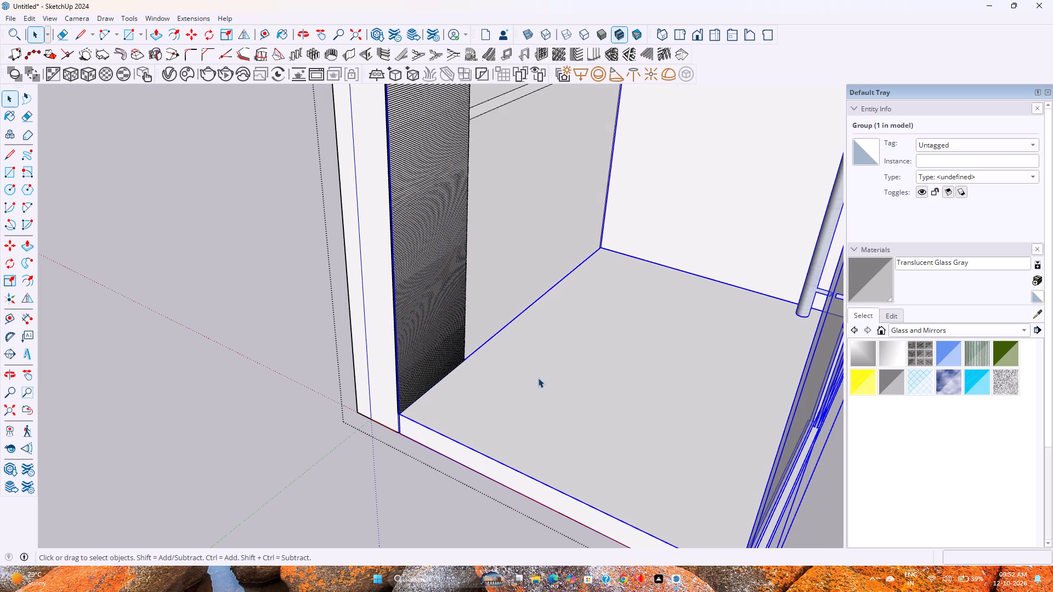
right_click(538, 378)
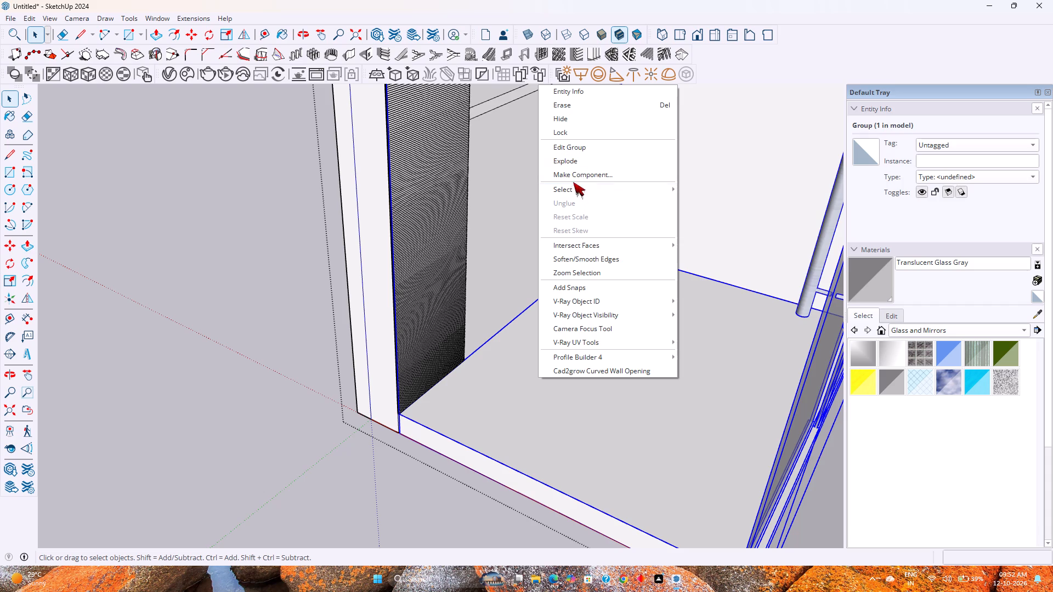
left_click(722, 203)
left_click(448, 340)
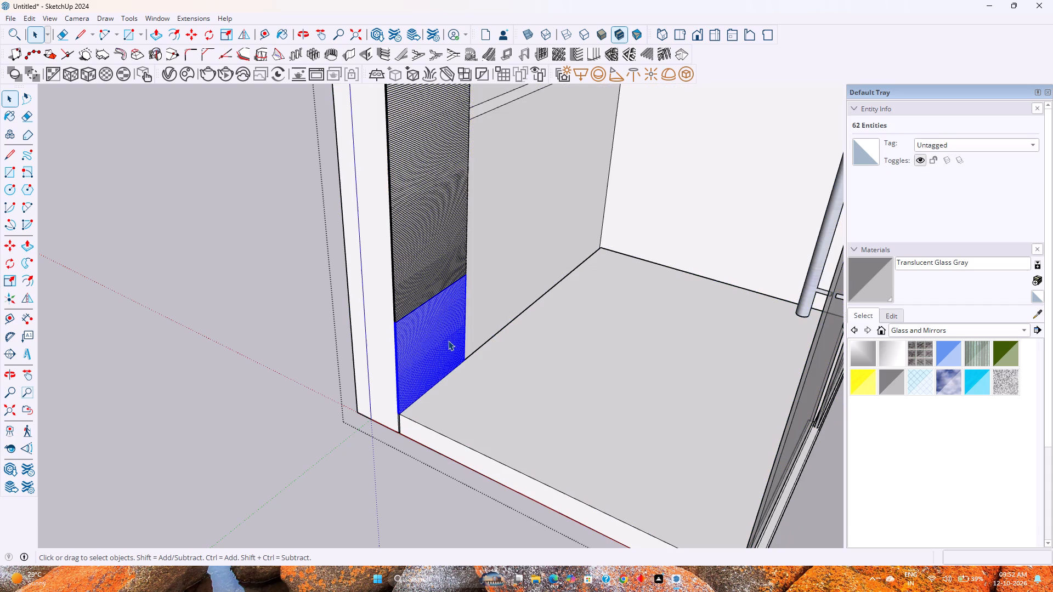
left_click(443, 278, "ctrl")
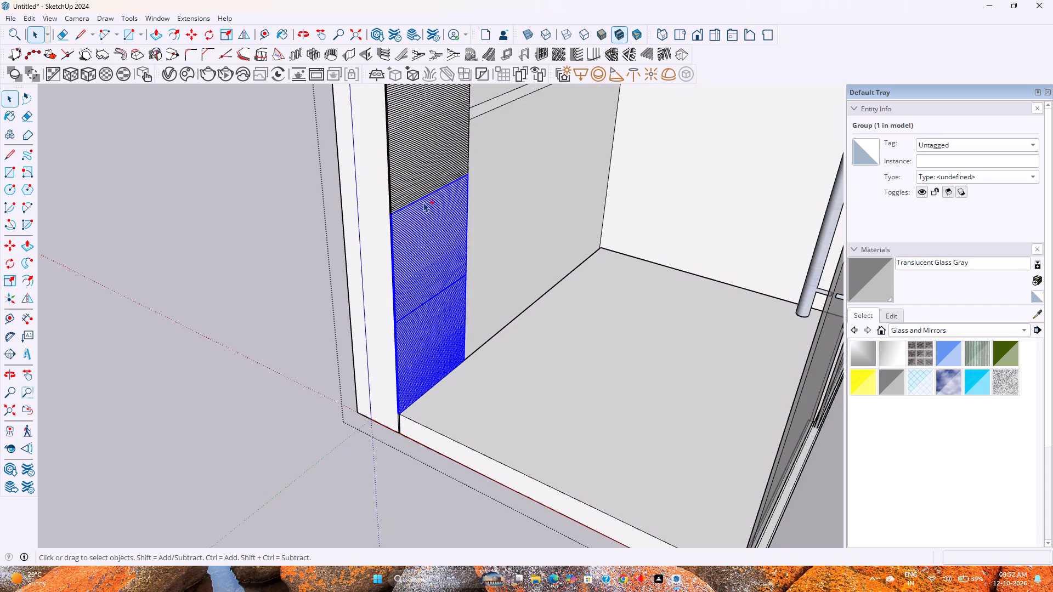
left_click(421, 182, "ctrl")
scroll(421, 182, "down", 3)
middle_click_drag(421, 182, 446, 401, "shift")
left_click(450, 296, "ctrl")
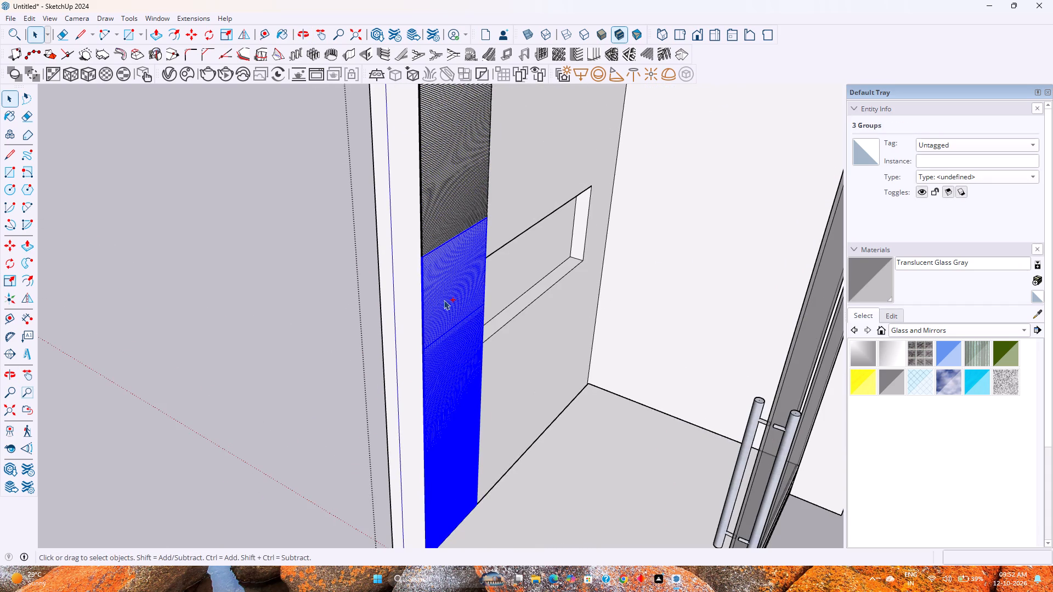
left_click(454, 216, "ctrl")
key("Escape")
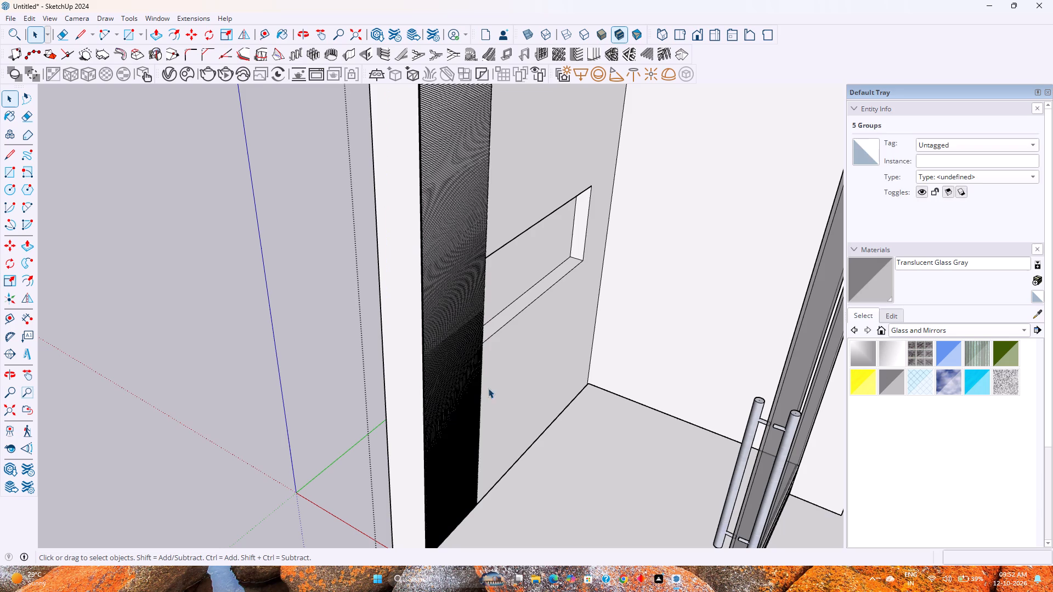
Copy the two lowest ribbed panels 1' 6" along the green axis so the copies sit edge to edge with the originals.
left_click(478, 471)
triple_click(458, 448)
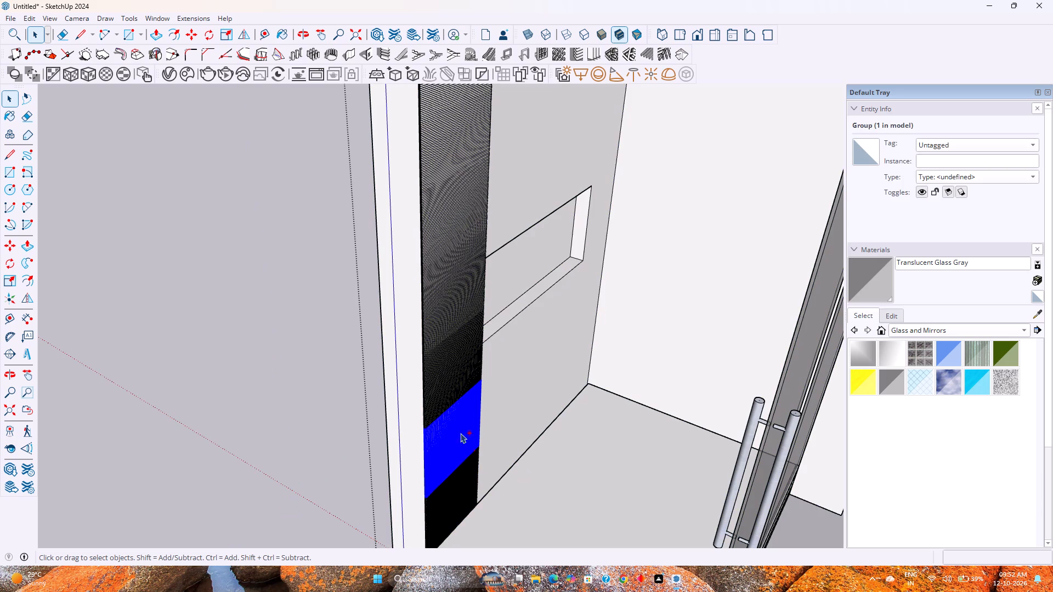
left_click(469, 500, "ctrl")
middle_click_drag(473, 478, 474, 386)
middle_click(474, 386)
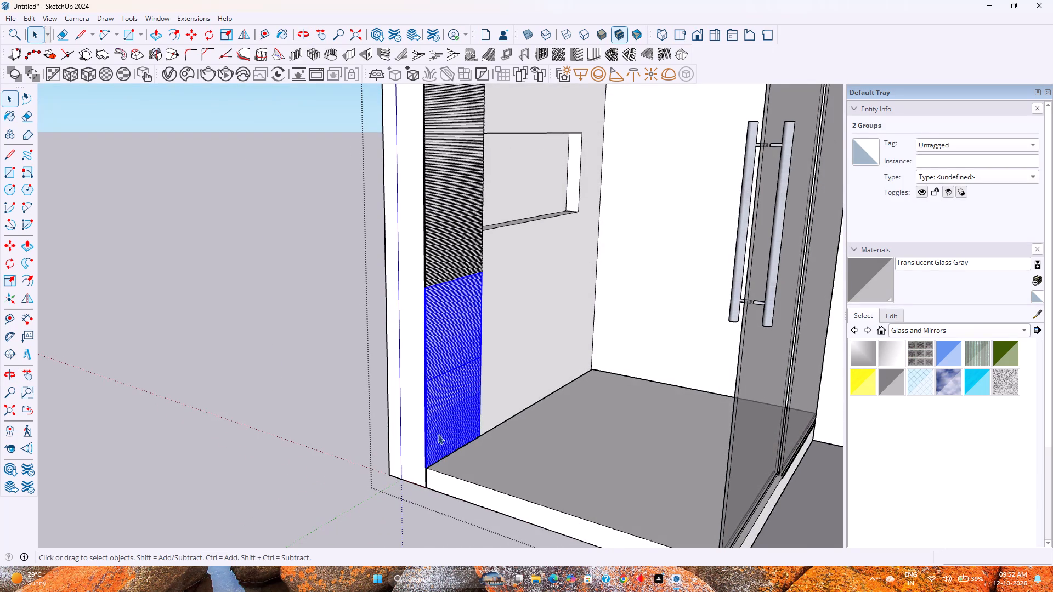
scroll(440, 452, "up", 3)
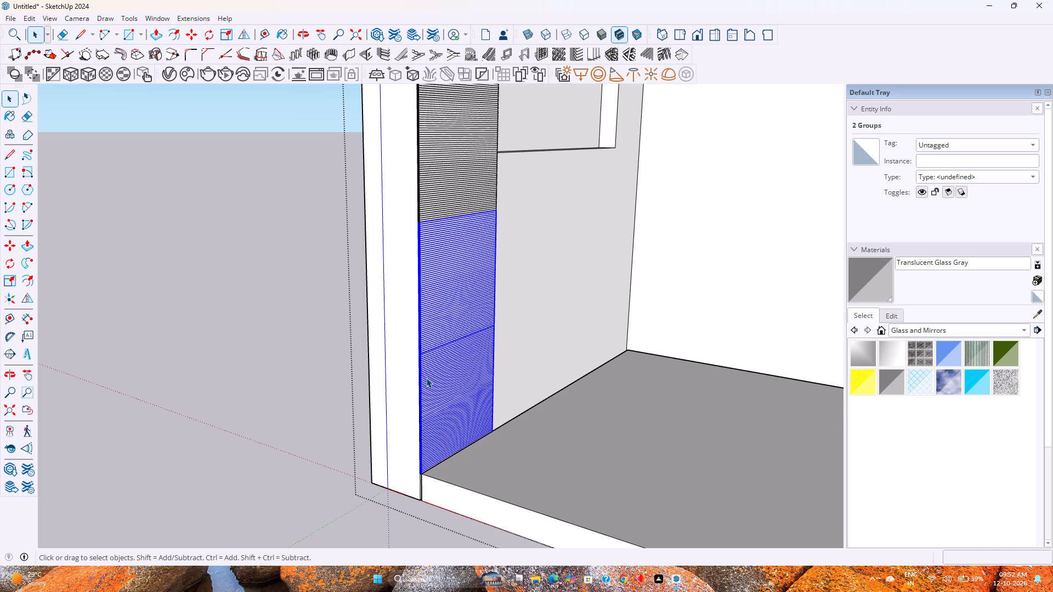
key("m")
scroll(423, 461, "up", 11)
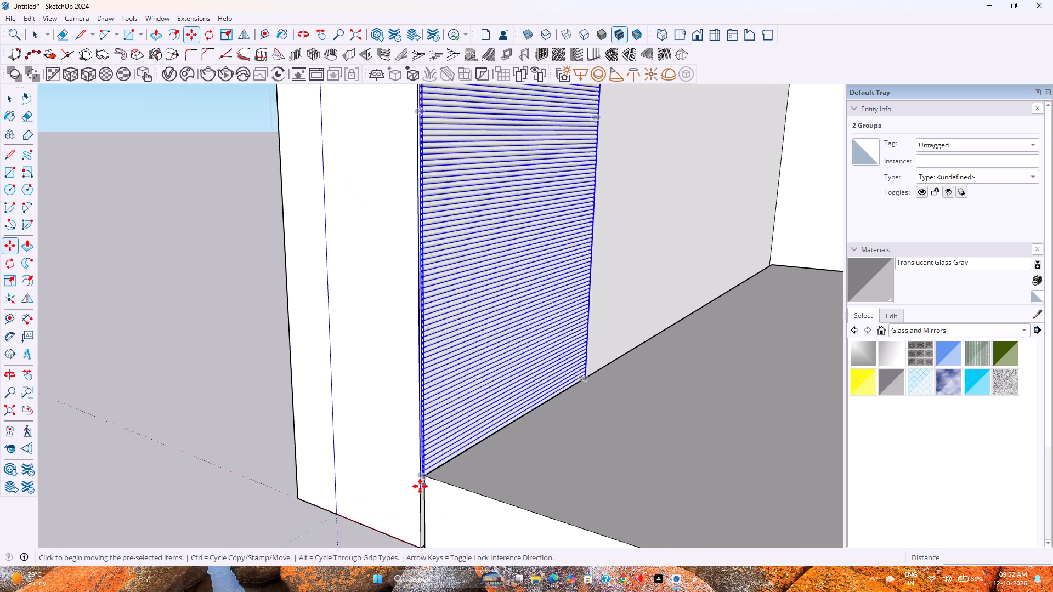
scroll(420, 486, "up", 5)
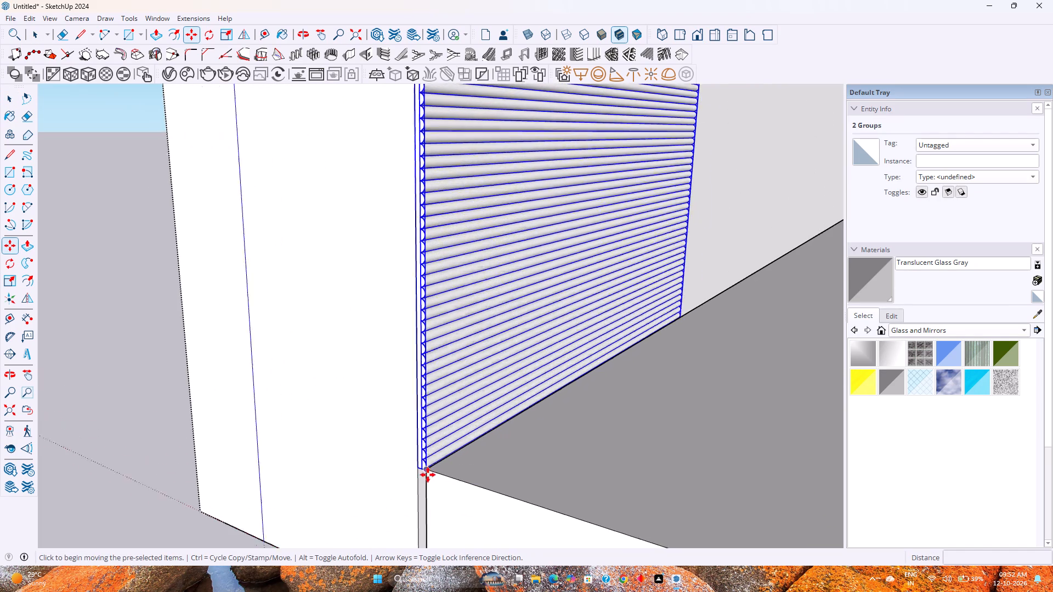
scroll(428, 475, "up", 11)
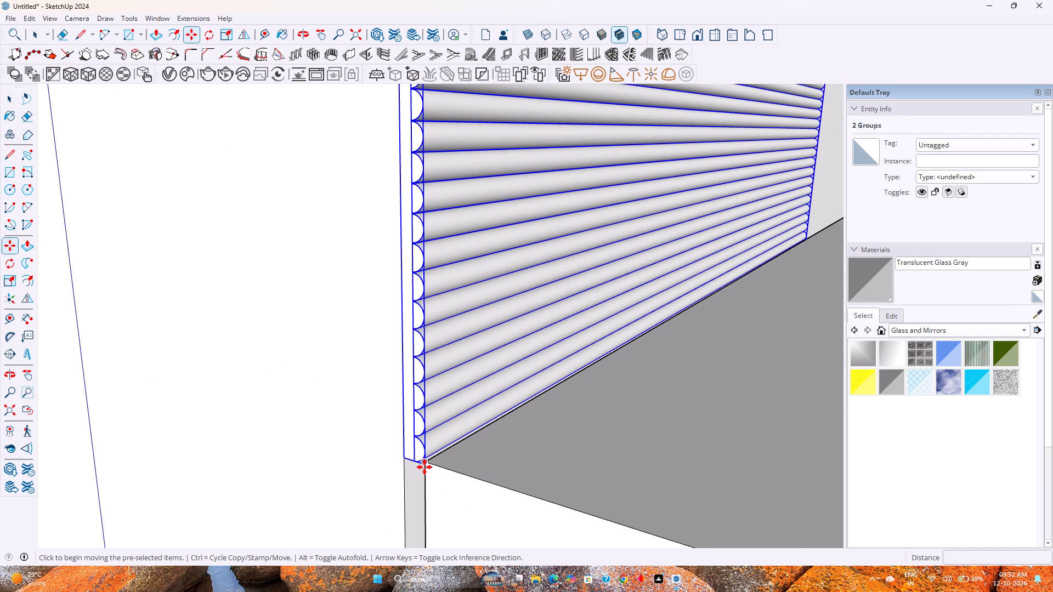
left_click(426, 470)
scroll(459, 440, "down", 5)
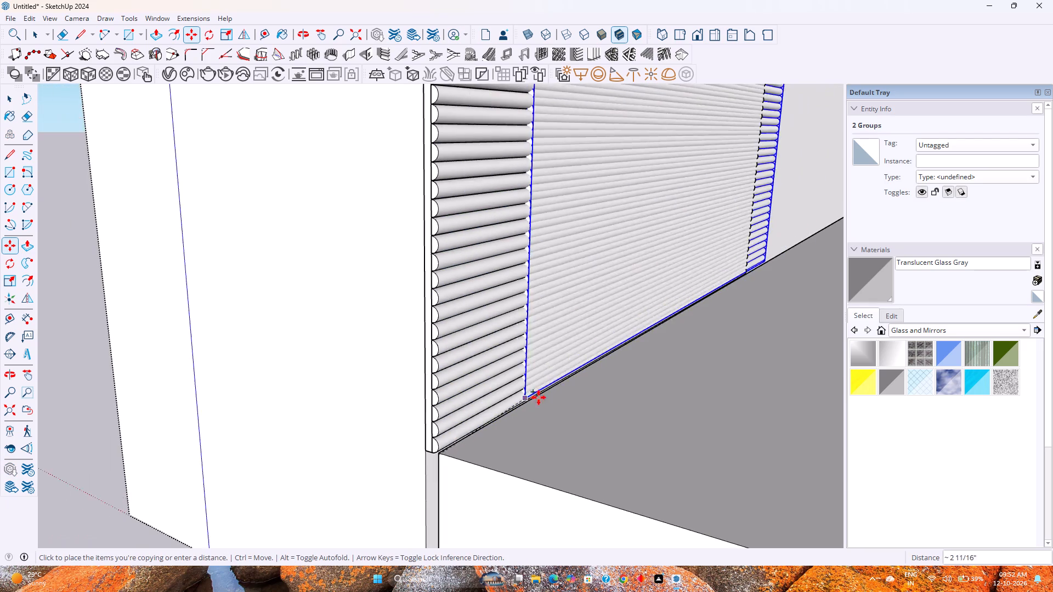
scroll(539, 397, "down", 3)
middle_click_drag(705, 328, 319, 508, "shift")
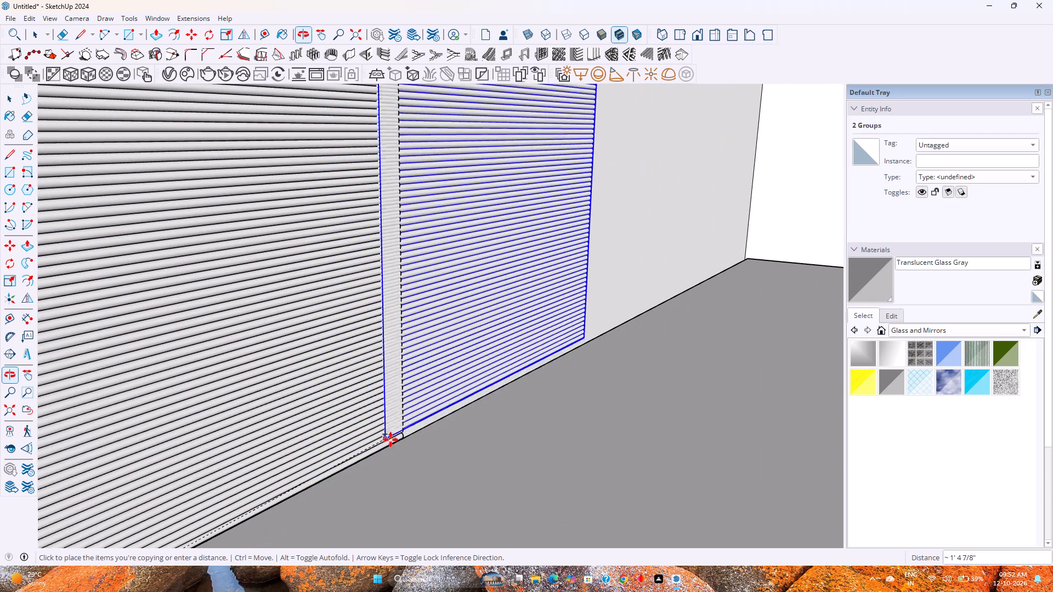
key("Left")
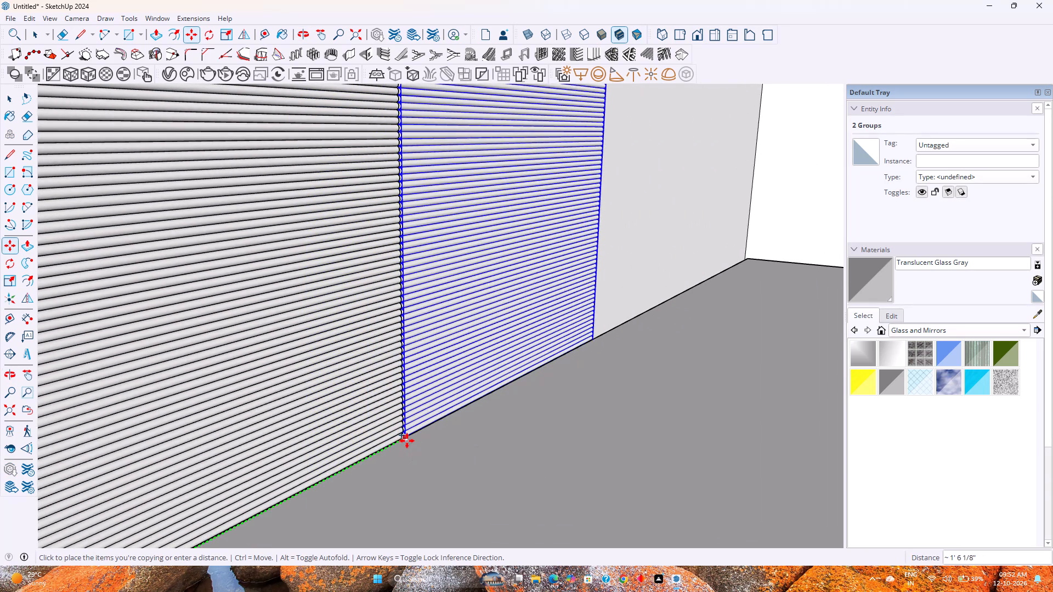
scroll(408, 439, "up", 20)
scroll(408, 439, "up", 3)
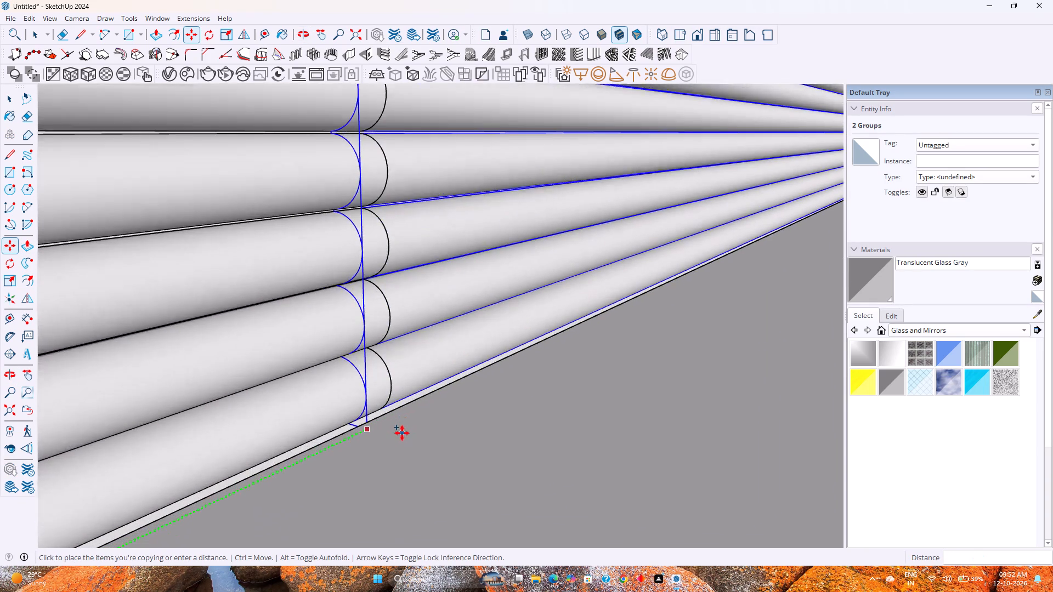
scroll(402, 433, "up", 2)
key("k")
scroll(409, 411, "up", 7)
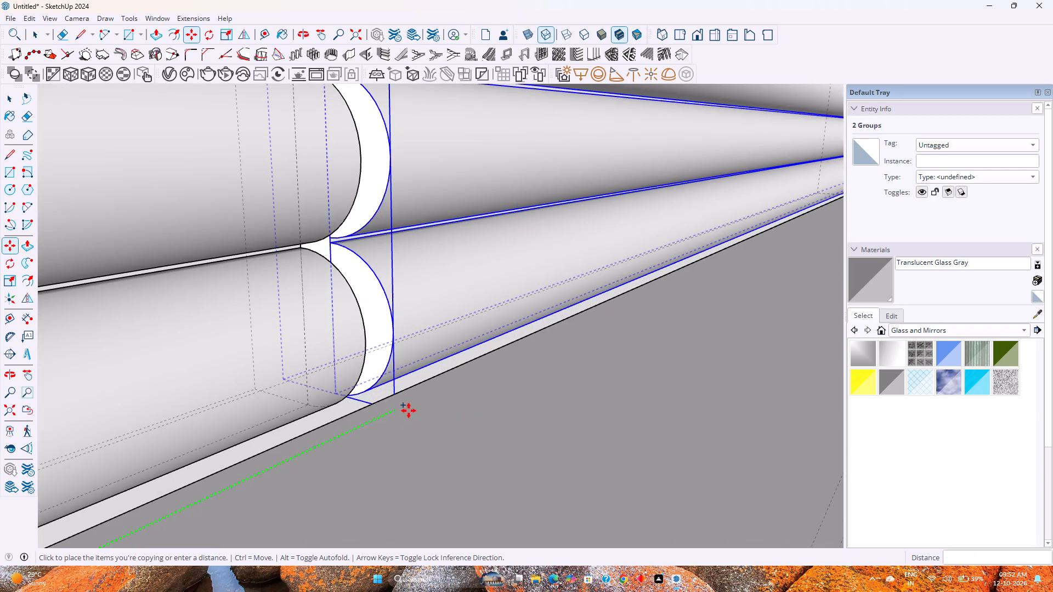
scroll(409, 411, "up", 1)
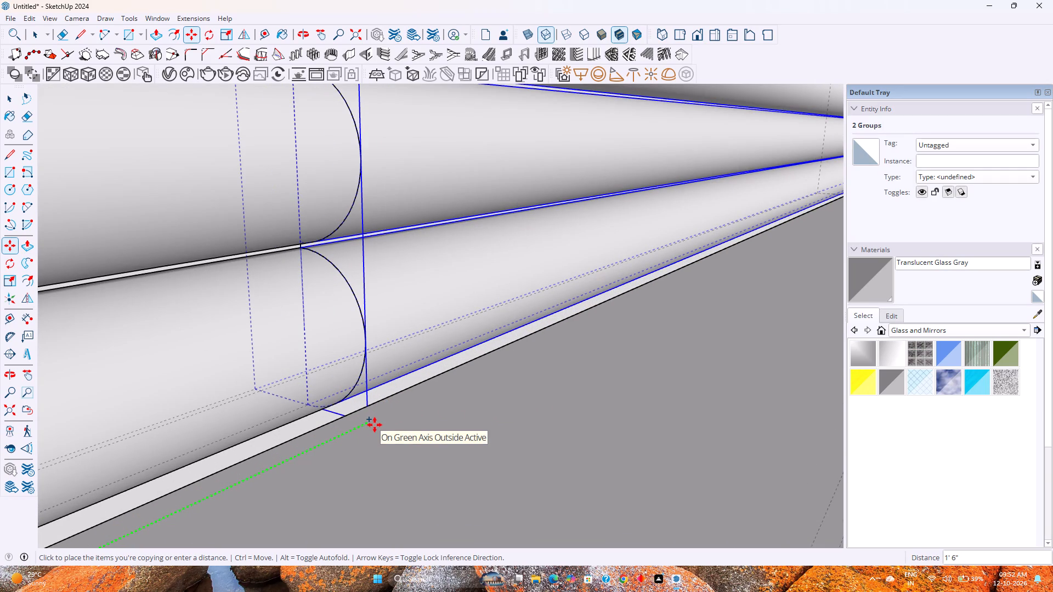
middle_click_drag(372, 428, 148, 452)
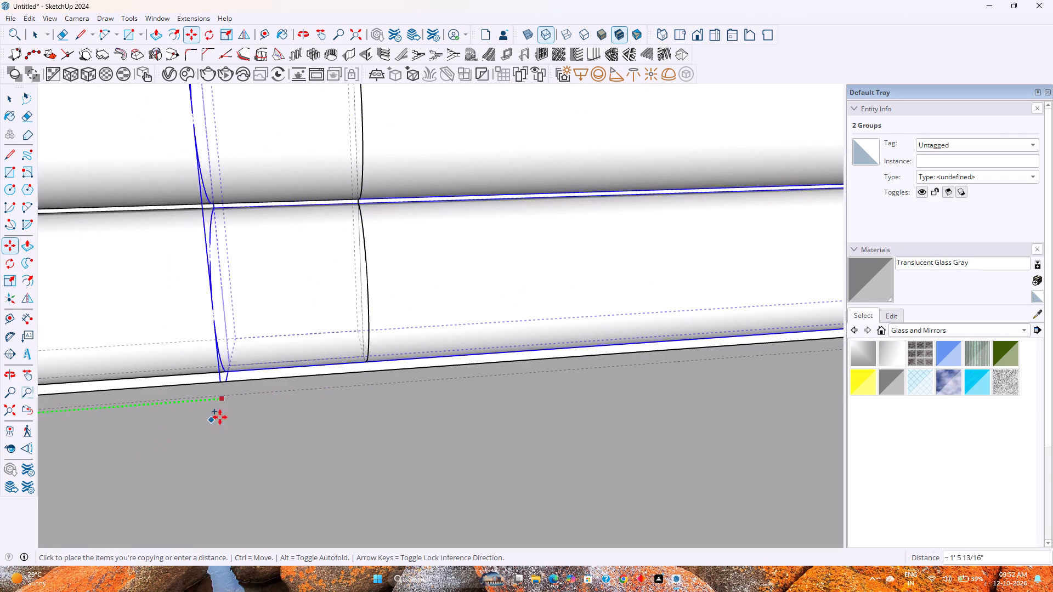
left_click(381, 390)
Multiply the panel copy by 2 to add another pair of ribbed panels toward the shower's back corner.
scroll(381, 390, "down", 18)
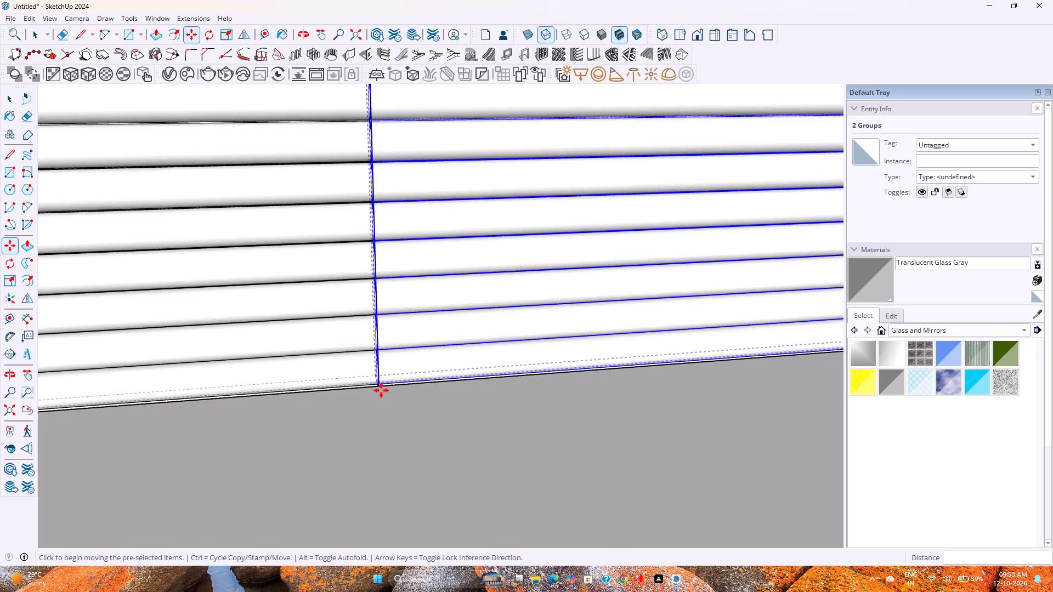
scroll(381, 390, "down", 20)
scroll(381, 390, "down", 8)
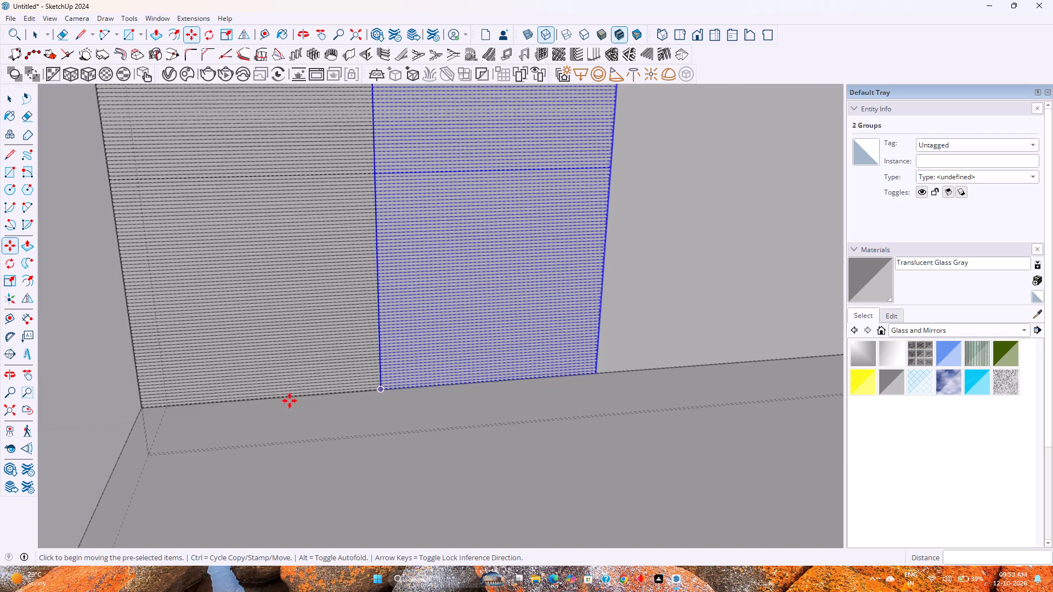
middle_click_drag(116, 453, 309, 447)
scroll(311, 443, "down", 12)
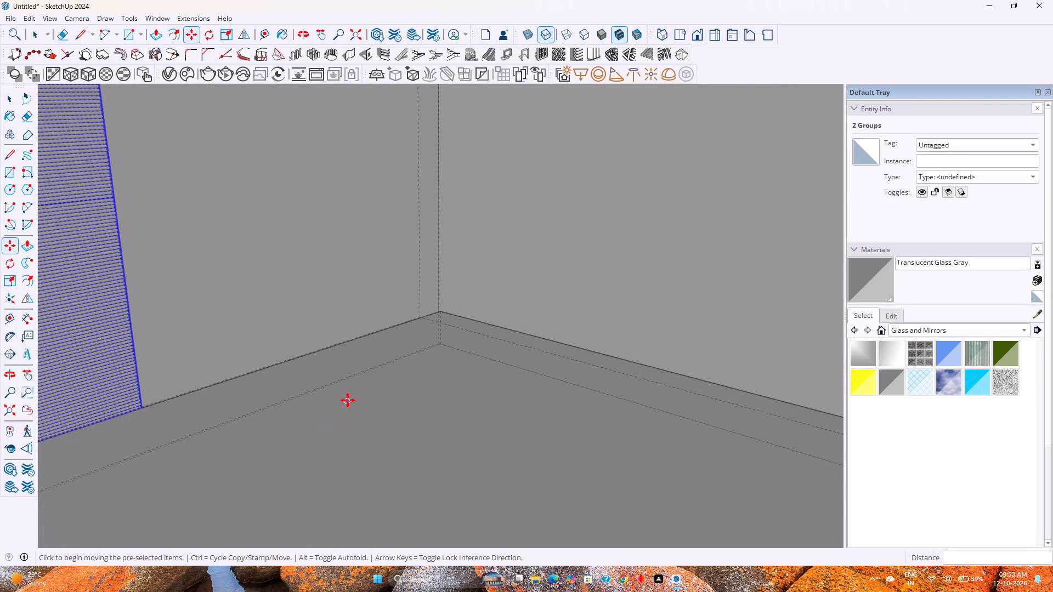
scroll(348, 400, "down", 13)
type("*2")
key("Return")
scroll(369, 423, "down", 5)
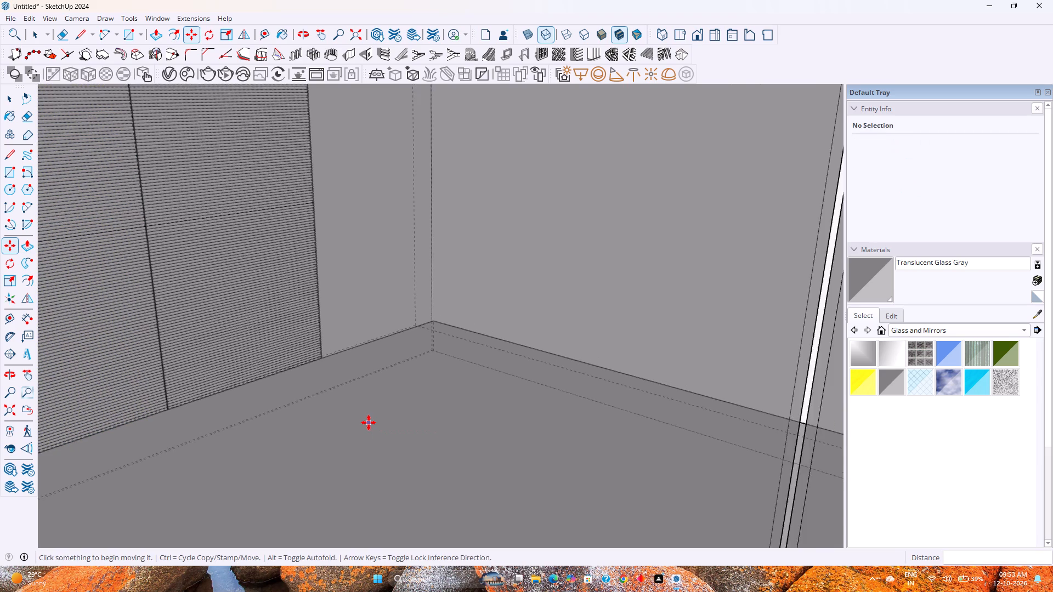
scroll(369, 423, "down", 5)
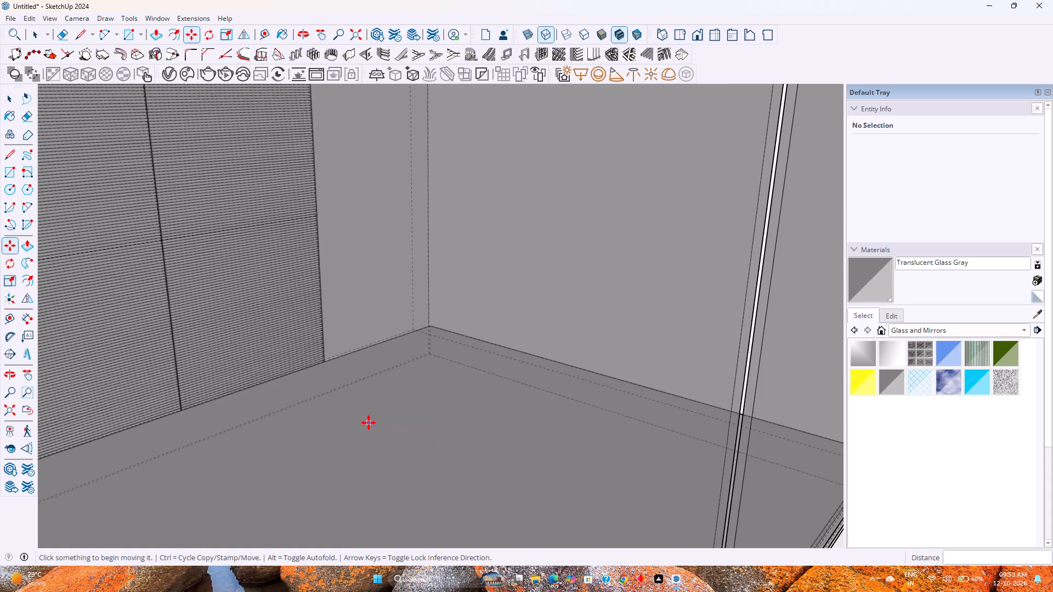
scroll(368, 283, "down", 6)
scroll(342, 370, "down", 8)
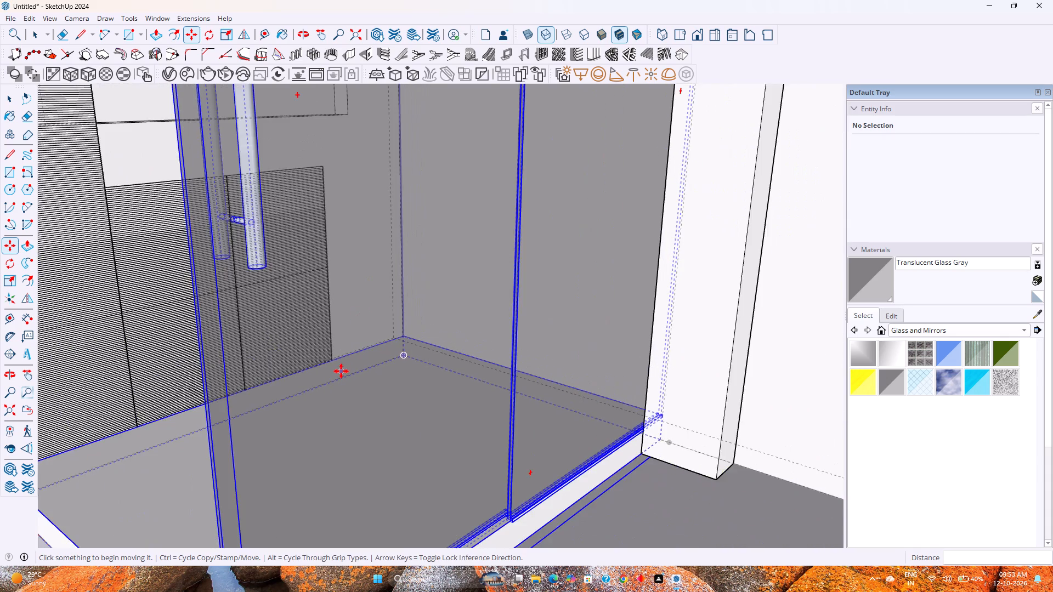
scroll(341, 371, "down", 2)
middle_click(341, 371)
key("space")
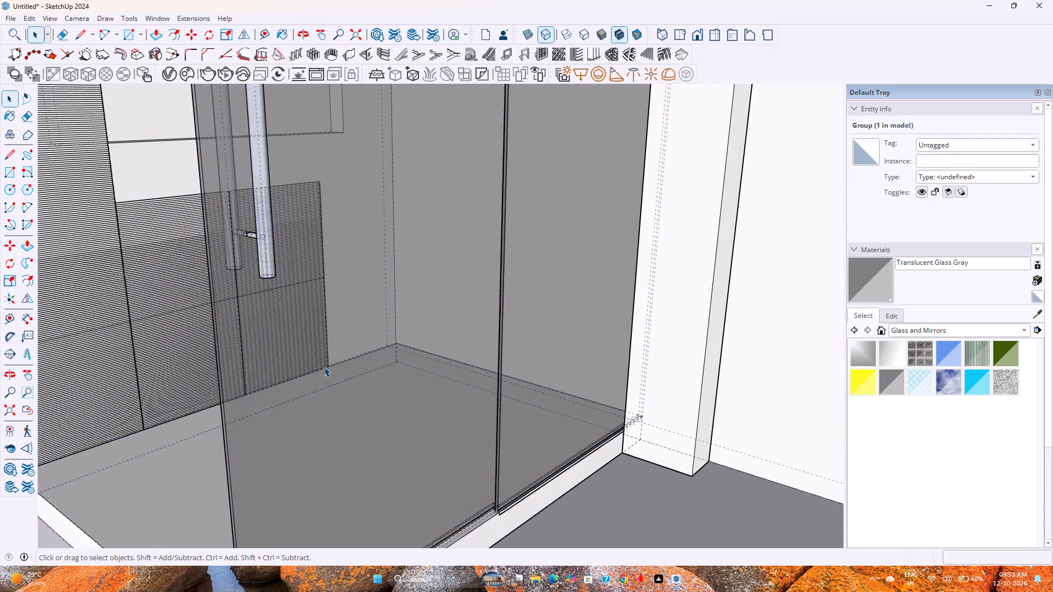
Scale the four copied ribbed panels vertically by about 1.24 so they reach the niche's lower edge.
scroll(320, 366, "down", 2)
middle_click_drag(320, 366, 619, 482, "shift")
key("Escape")
scroll(317, 432, "up", 3)
key("k")
left_click(387, 396)
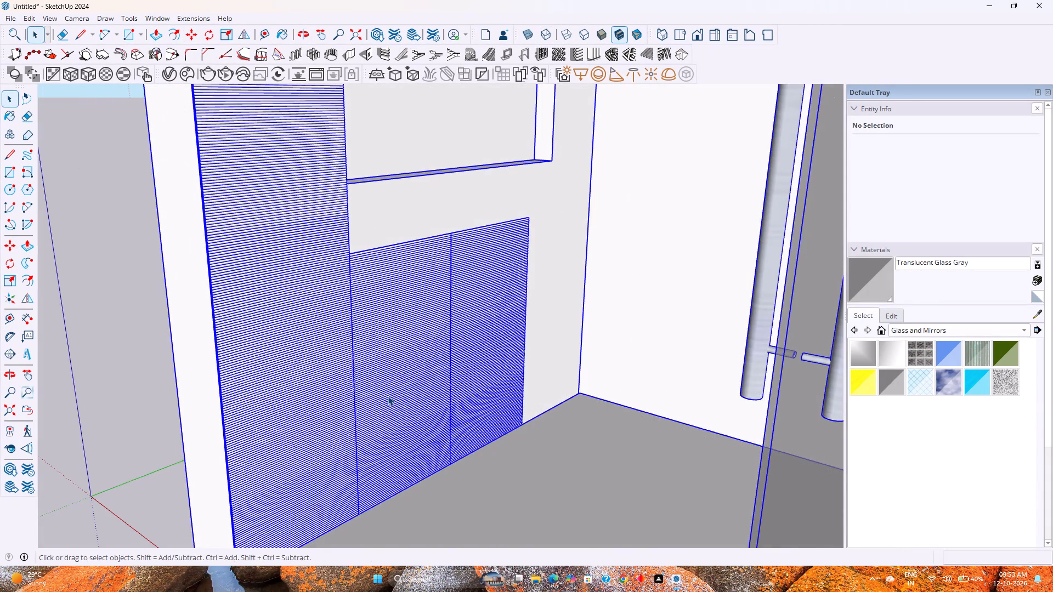
double_click(402, 389)
left_click(435, 373)
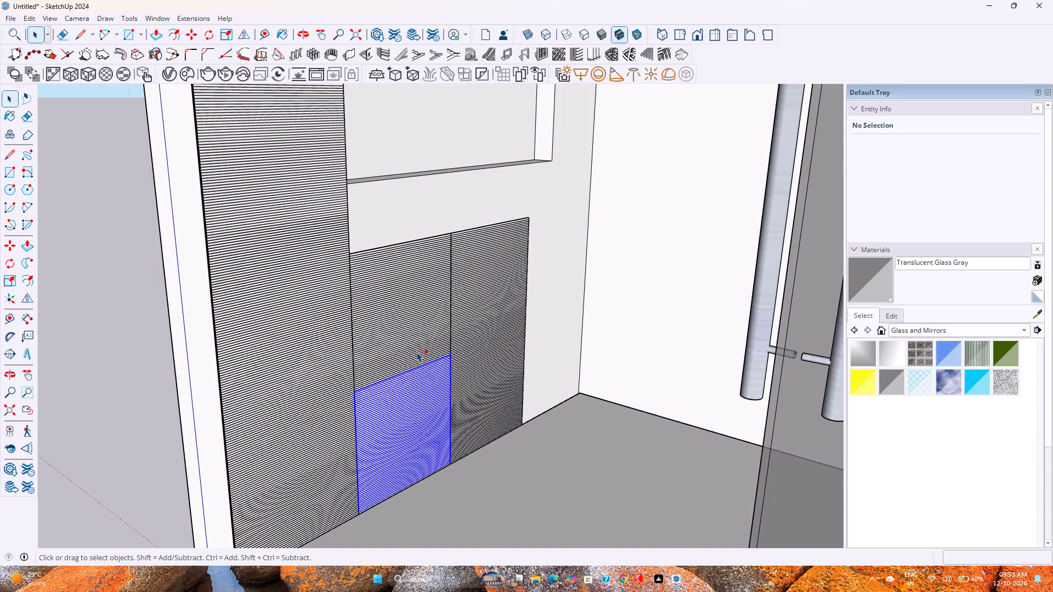
left_click(416, 351, "ctrl")
left_click(469, 334, "ctrl")
left_click(484, 367, "ctrl")
key("s")
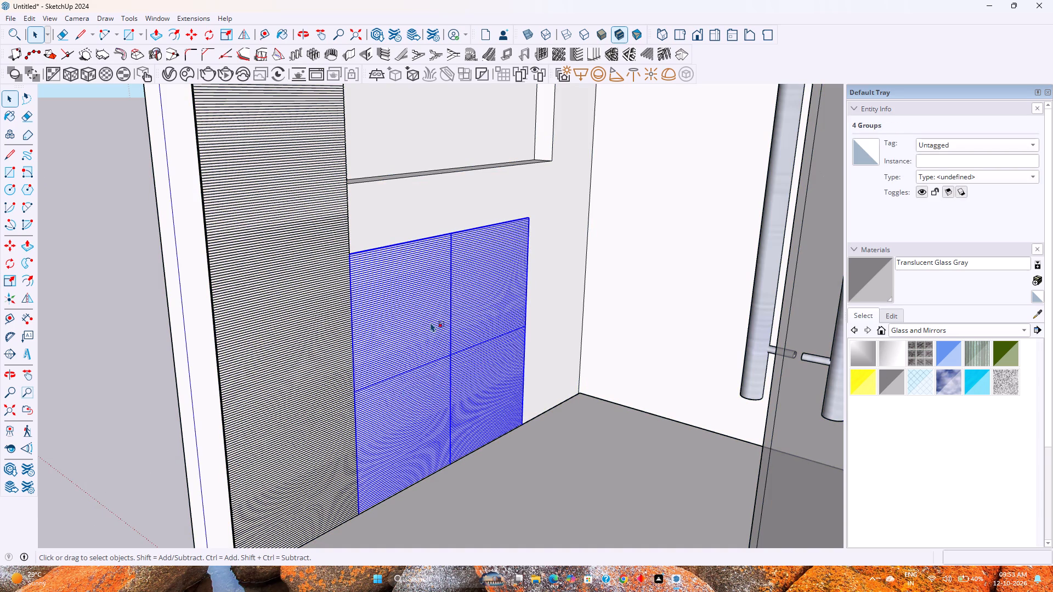
scroll(445, 231, "up", 20)
scroll(445, 231, "up", 2)
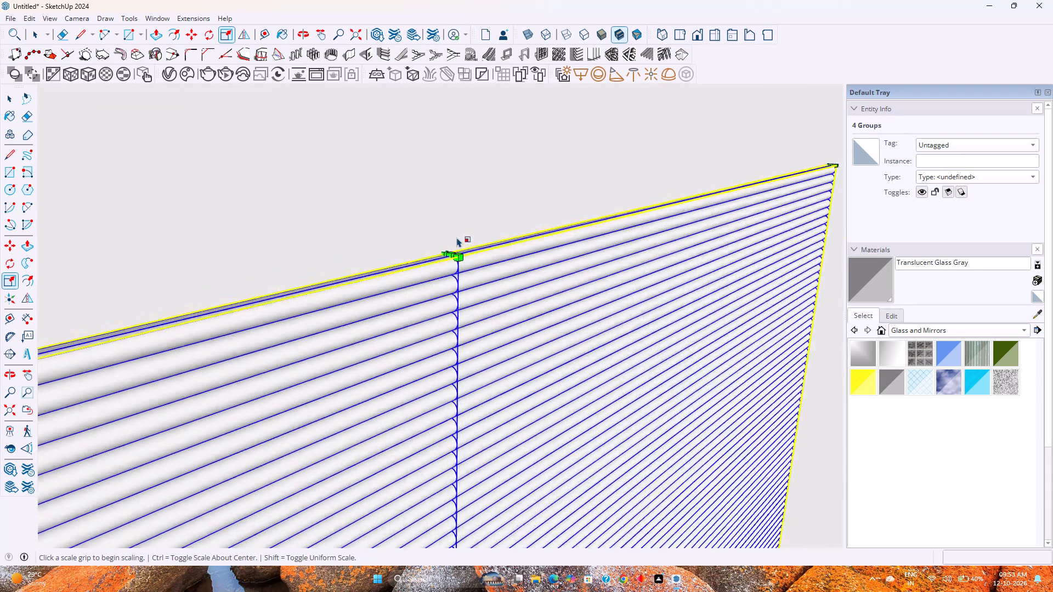
scroll(457, 237, "up", 5)
left_click(449, 258)
left_click(449, 267)
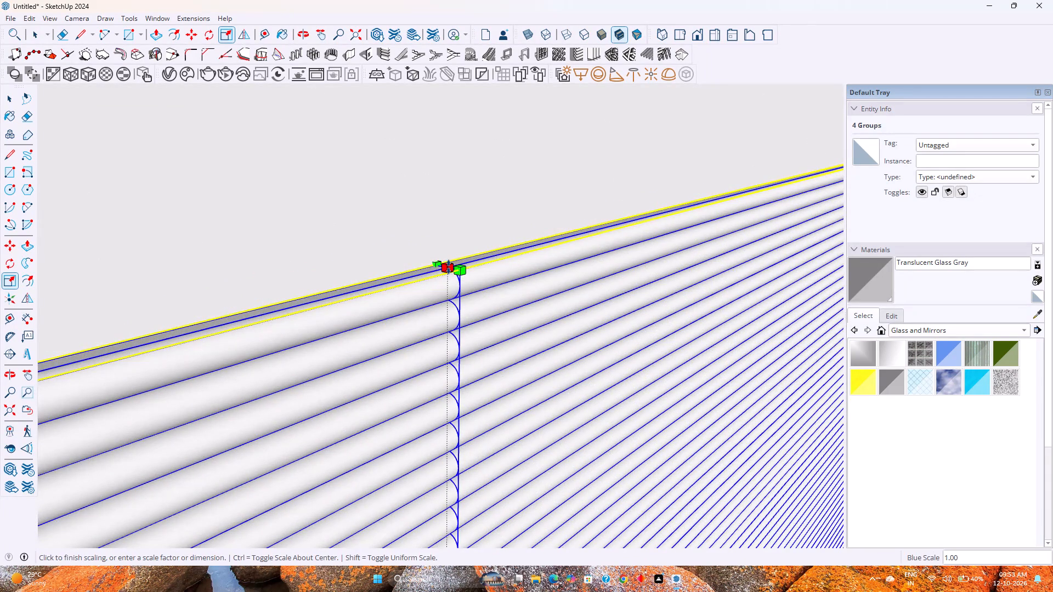
scroll(448, 245, "down", 20)
scroll(448, 245, "down", 9)
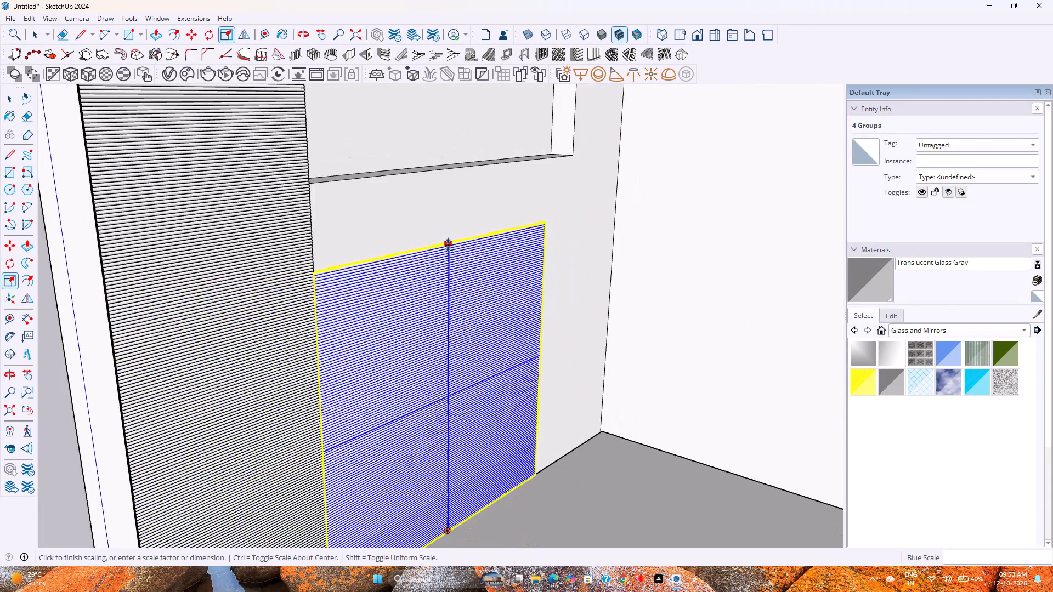
left_click(423, 171)
middle_click_drag(502, 198, 472, 292)
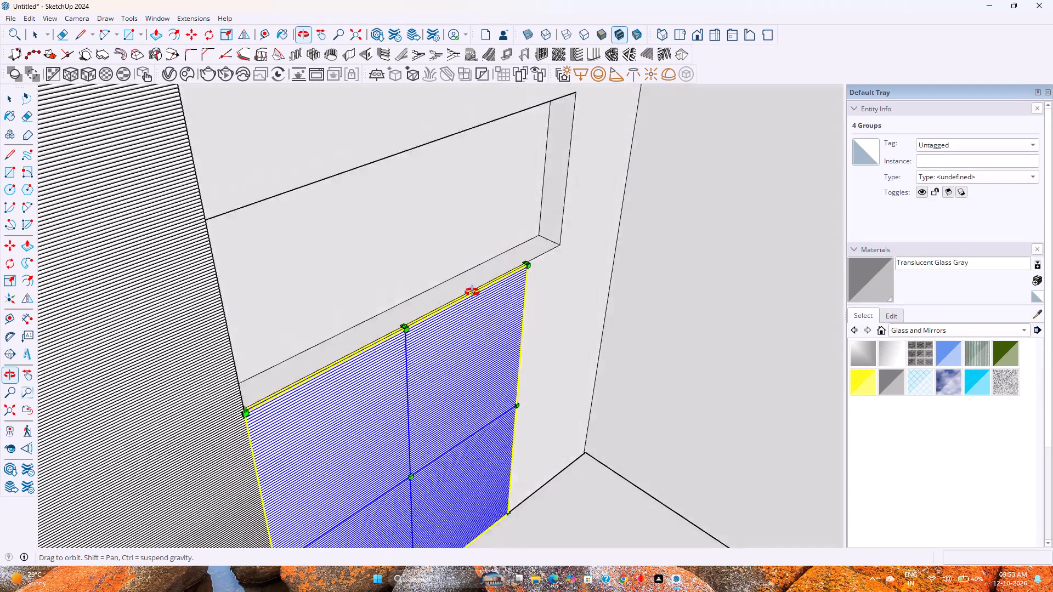
middle_click_drag(472, 292, 447, 348)
middle_click_drag(447, 348, 408, 342)
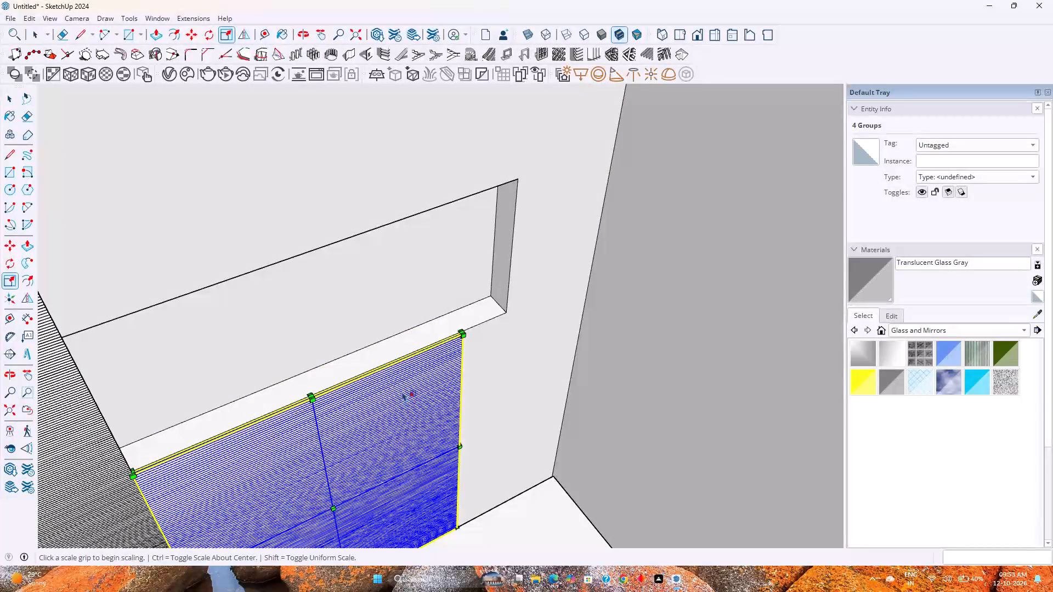
key("space")
key("Escape")
Examine how the stretched panels' upper edge meets the underside of the niche.
middle_click_drag(397, 401, 433, 357)
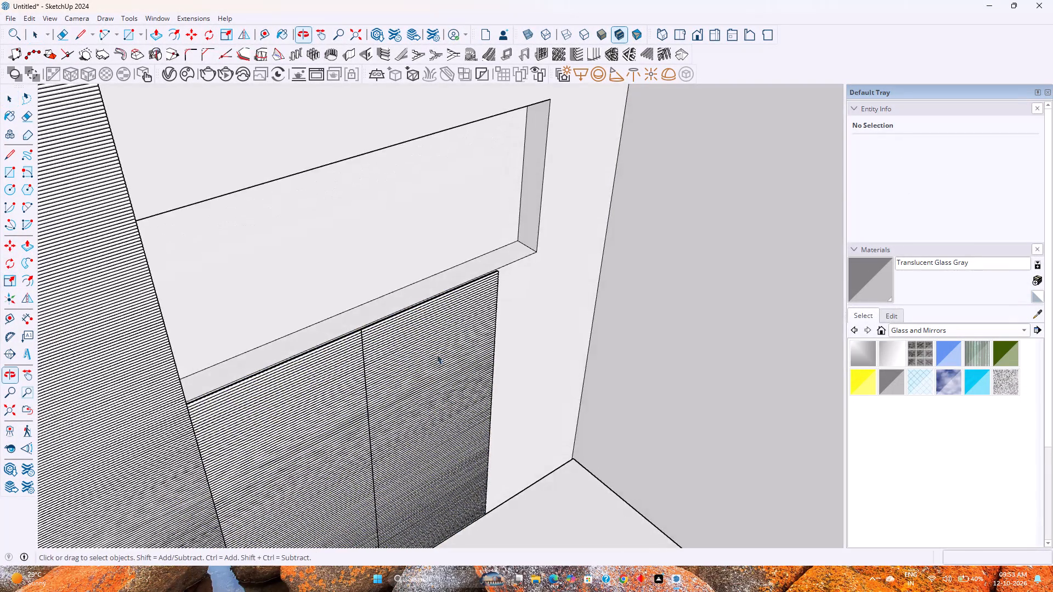
scroll(437, 354, "down", 11)
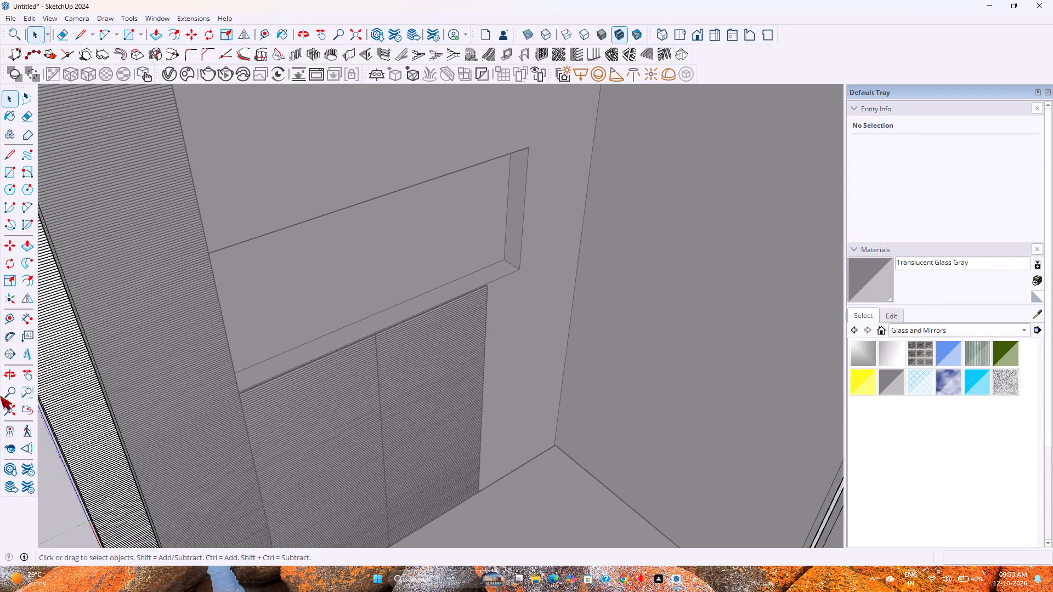
left_click(3, 407)
middle_click_drag(297, 397, 515, 326)
scroll(253, 325, "up", 8)
middle_click_drag(263, 327, 179, 332)
middle_click_drag(186, 327, 287, 304)
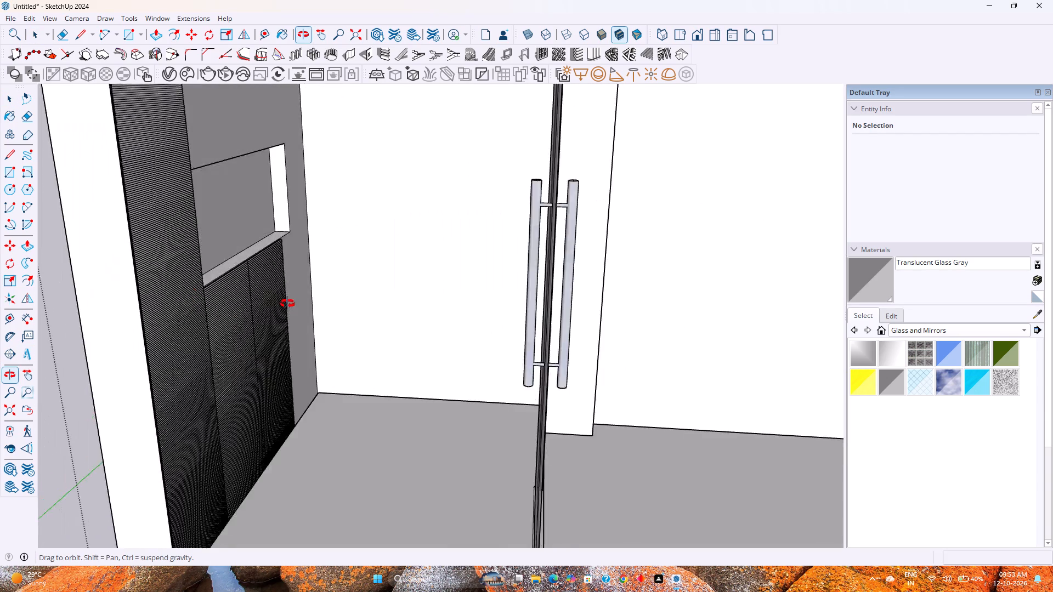
middle_click_drag(287, 304, 314, 358)
middle_click_drag(309, 376, 299, 398)
middle_click_drag(299, 398, 226, 412)
middle_click_drag(167, 377, 230, 325)
scroll(225, 352, "up", 7)
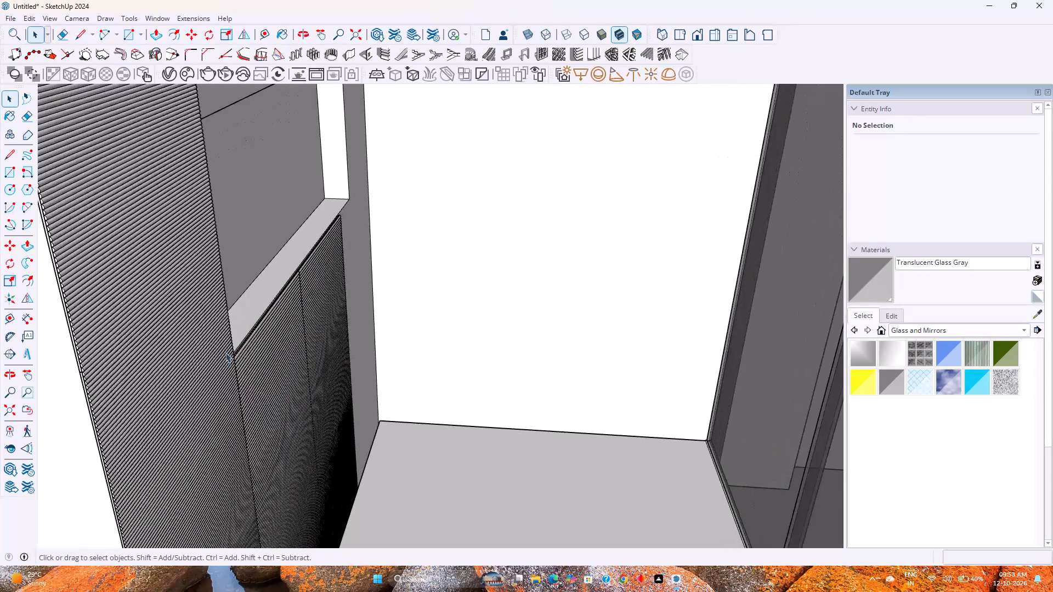
scroll(225, 352, "up", 5)
scroll(225, 352, "down", 10)
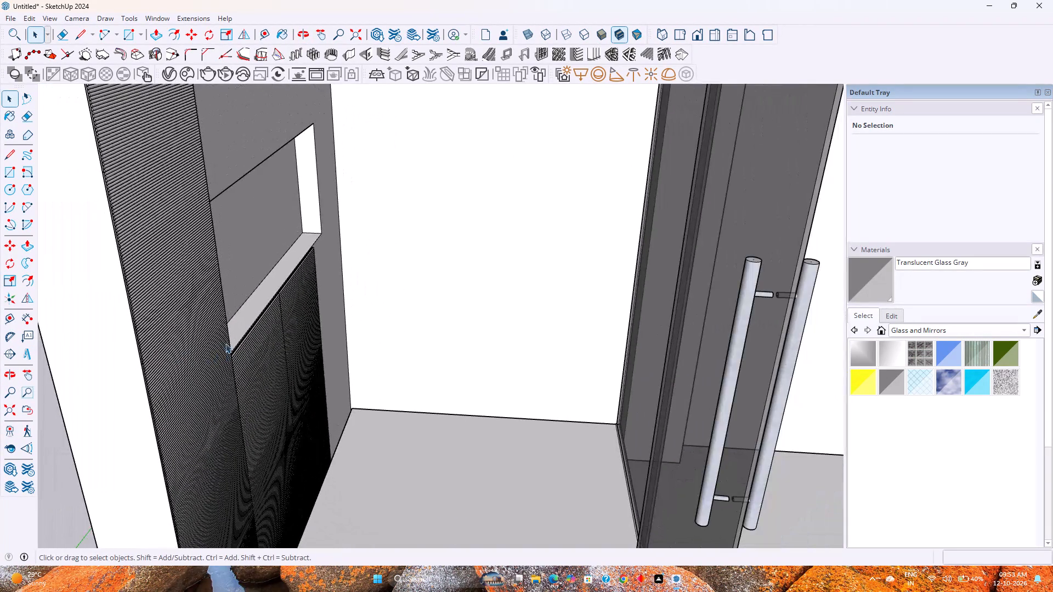
scroll(227, 342, "up", 2)
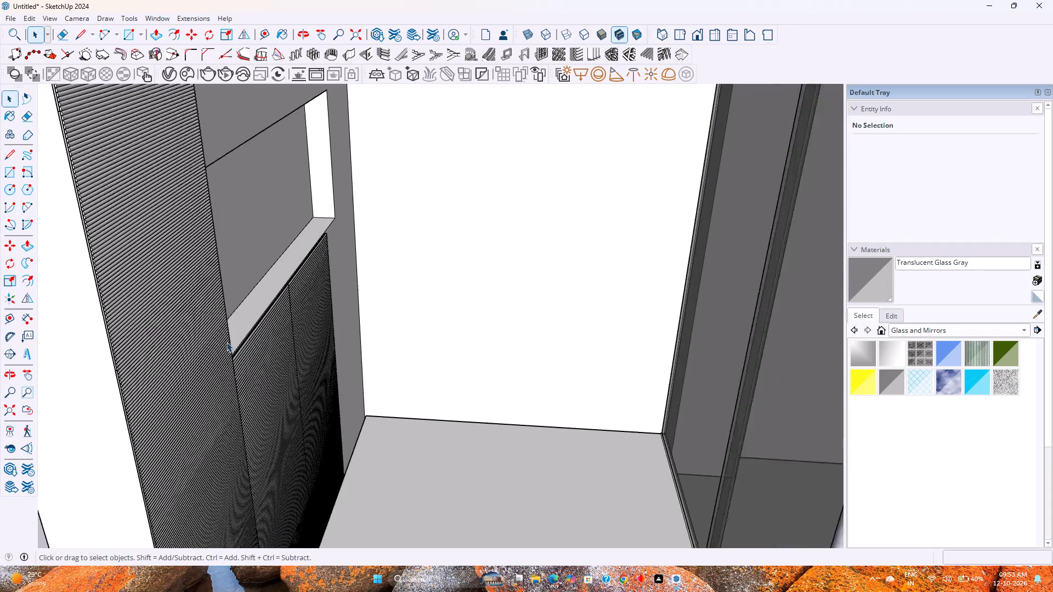
scroll(227, 342, "up", 1)
middle_click_drag(250, 318, 199, 386)
scroll(281, 299, "up", 20)
scroll(281, 299, "up", 3)
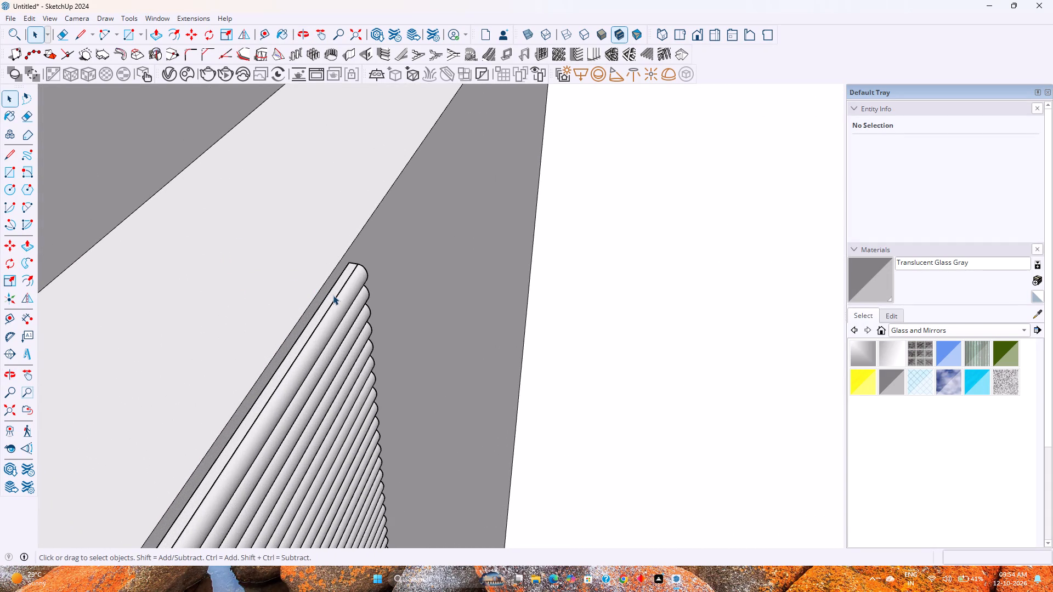
Scale the two upper ribbed panel copies slightly taller to close the gap under the niche's bottom edge.
left_click(333, 295)
middle_click_drag(296, 337, 265, 237)
scroll(293, 240, "down", 4)
left_click(319, 341)
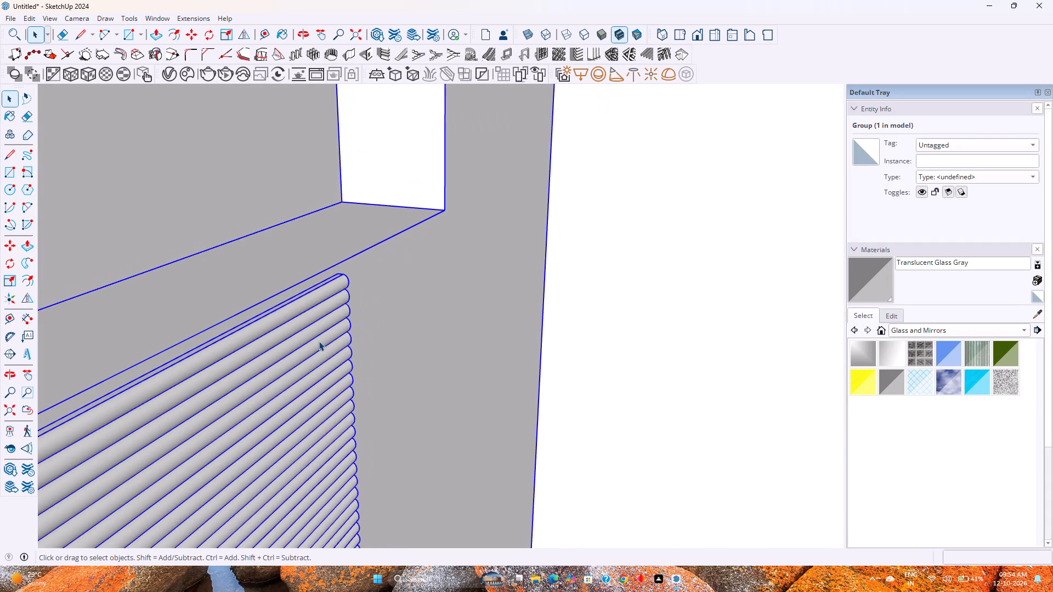
scroll(319, 341, "down", 5)
triple_click(319, 341)
scroll(319, 341, "down", 6)
middle_click_drag(319, 341, 387, 292, "shift")
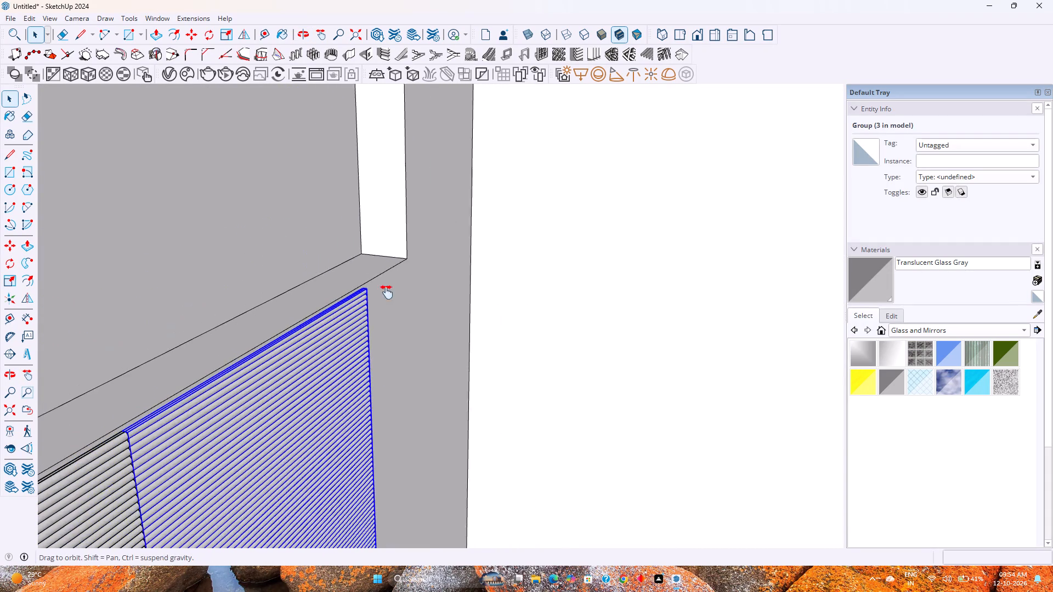
middle_click_drag(387, 292, 418, 272, "shift")
scroll(426, 270, "down", 1)
left_click(184, 445, "ctrl")
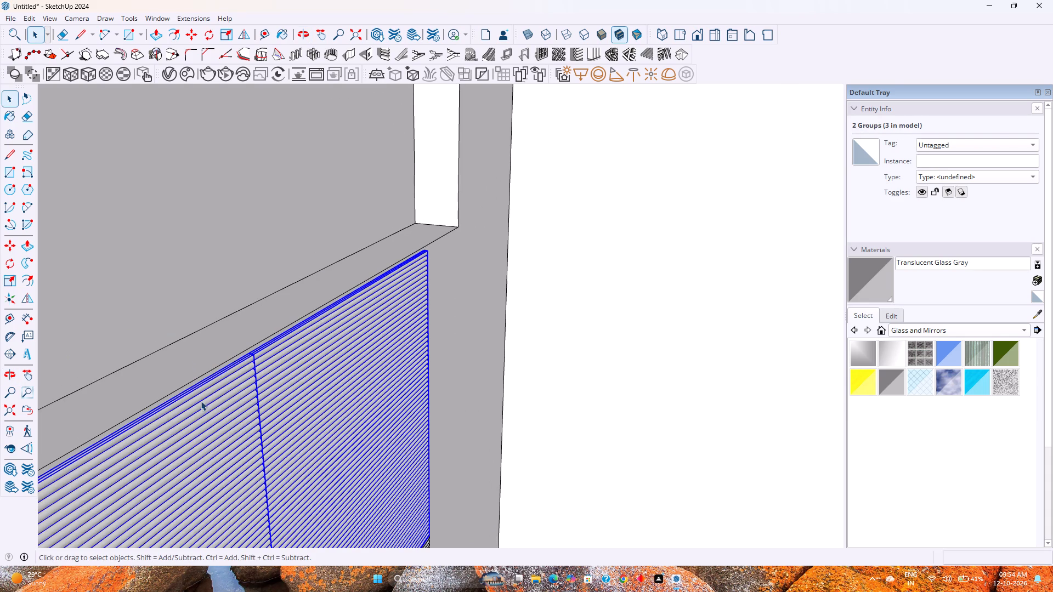
key("s")
scroll(232, 344, "up", 11)
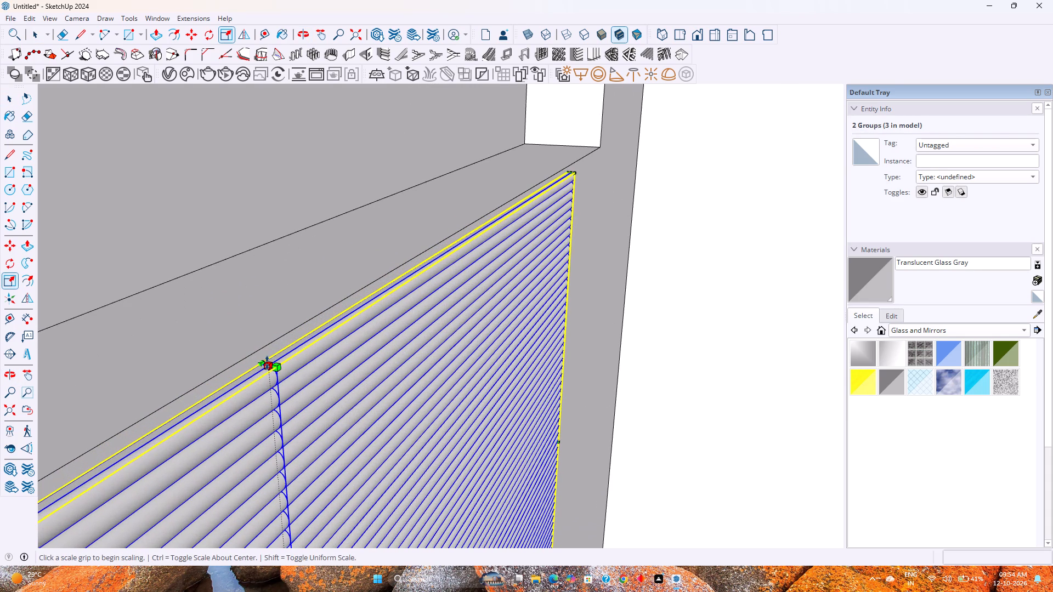
left_click(267, 363)
left_click(260, 352)
key("space")
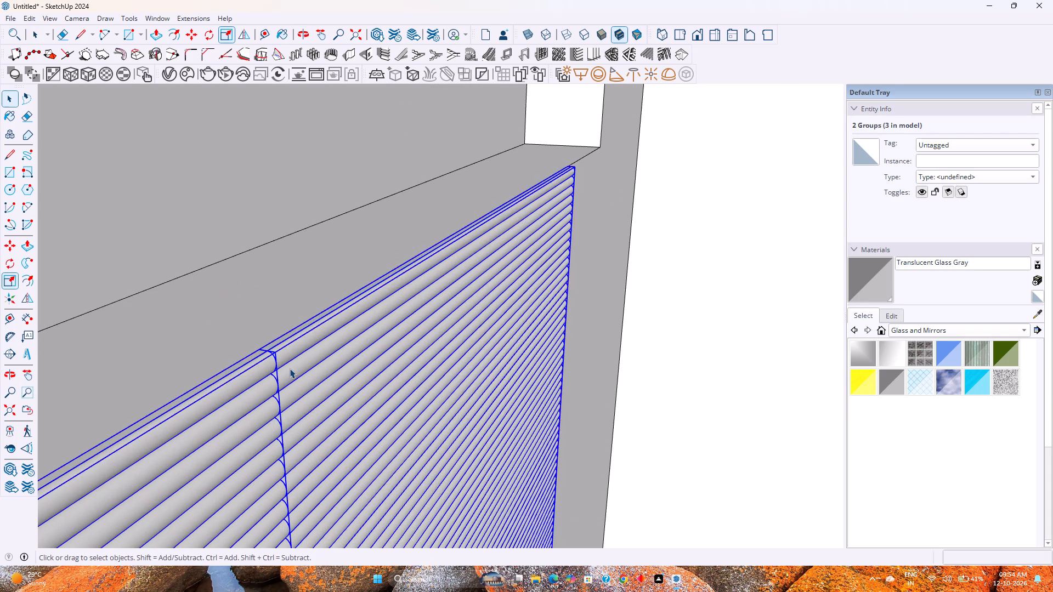
Examine the fitted panels and the uncovered wall around and above the niche.
scroll(290, 368, "down", 9)
scroll(359, 318, "down", 3)
middle_click_drag(434, 317, 167, 346)
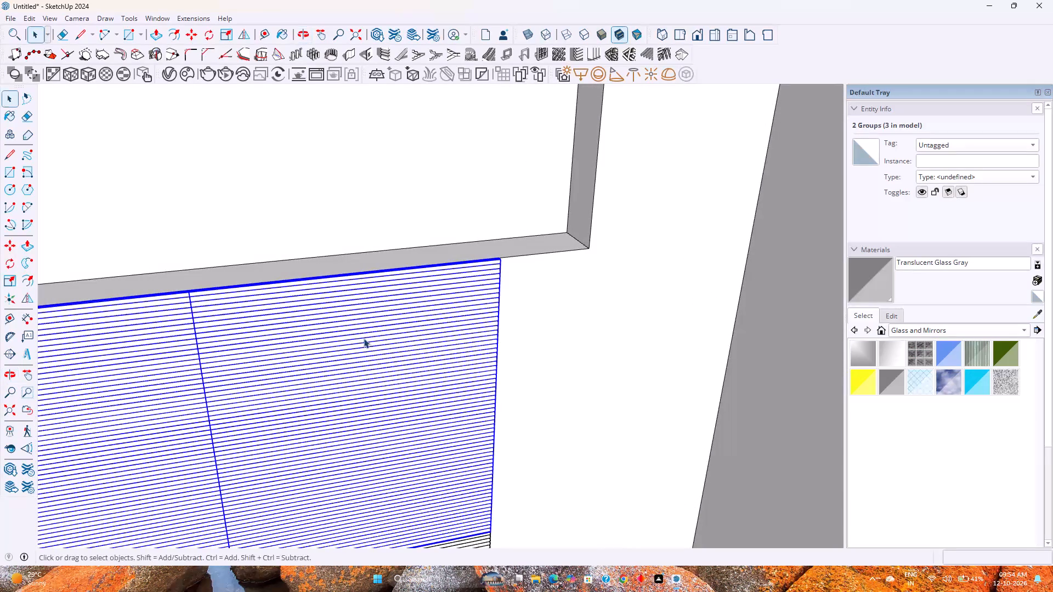
middle_click_drag(373, 352, 380, 300, "shift")
scroll(380, 300, "down", 5)
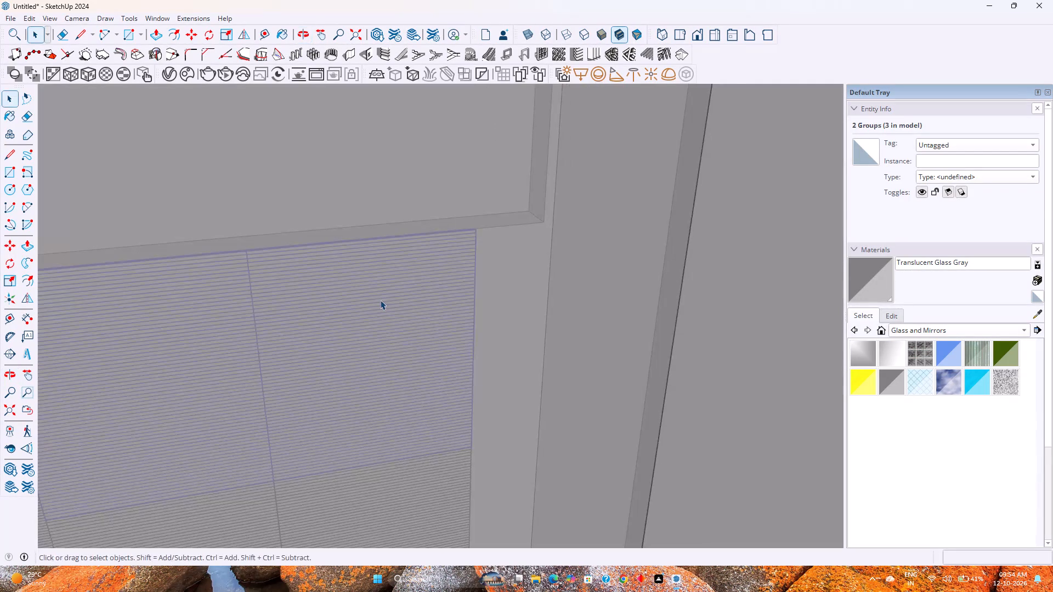
key("space")
scroll(160, 374, "down", 4)
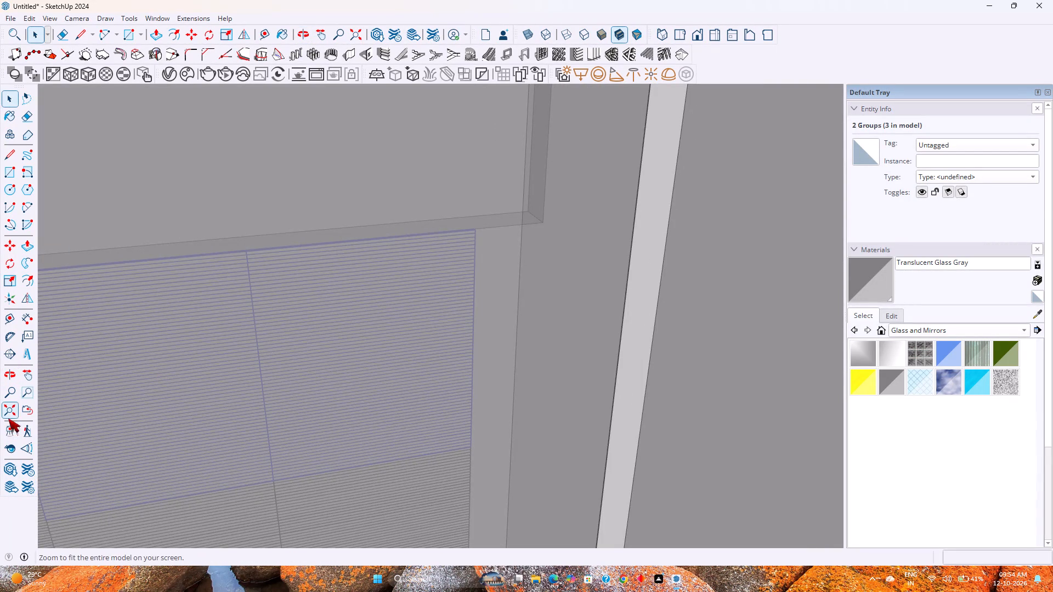
left_click(10, 414)
middle_click_drag(305, 391, 363, 463)
scroll(297, 274, "up", 3)
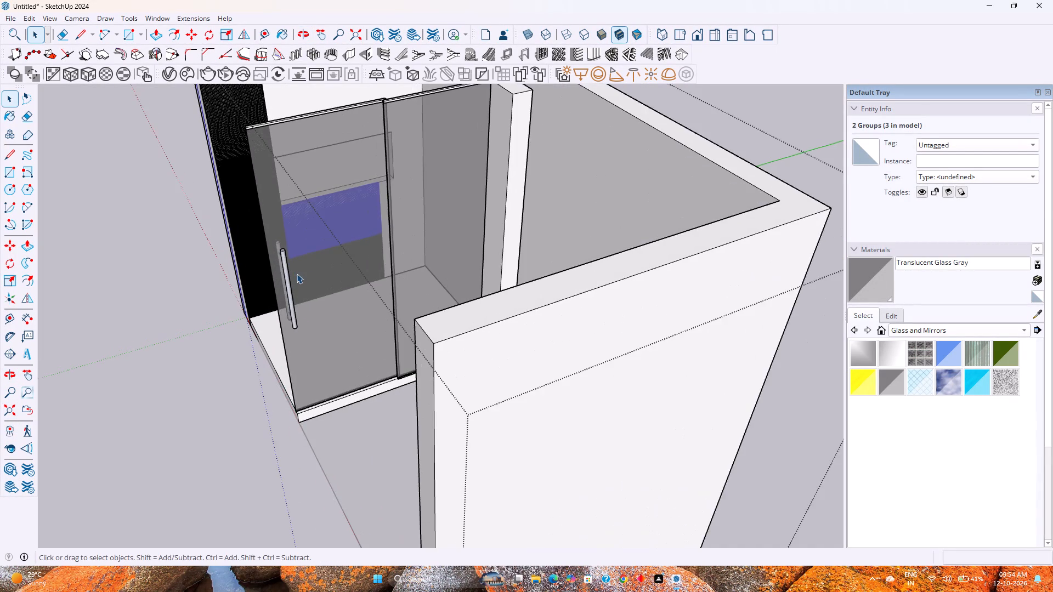
scroll(297, 274, "up", 1)
middle_click_drag(305, 281, 290, 542, "shift")
middle_click(289, 542, "shift")
scroll(392, 335, "up", 3)
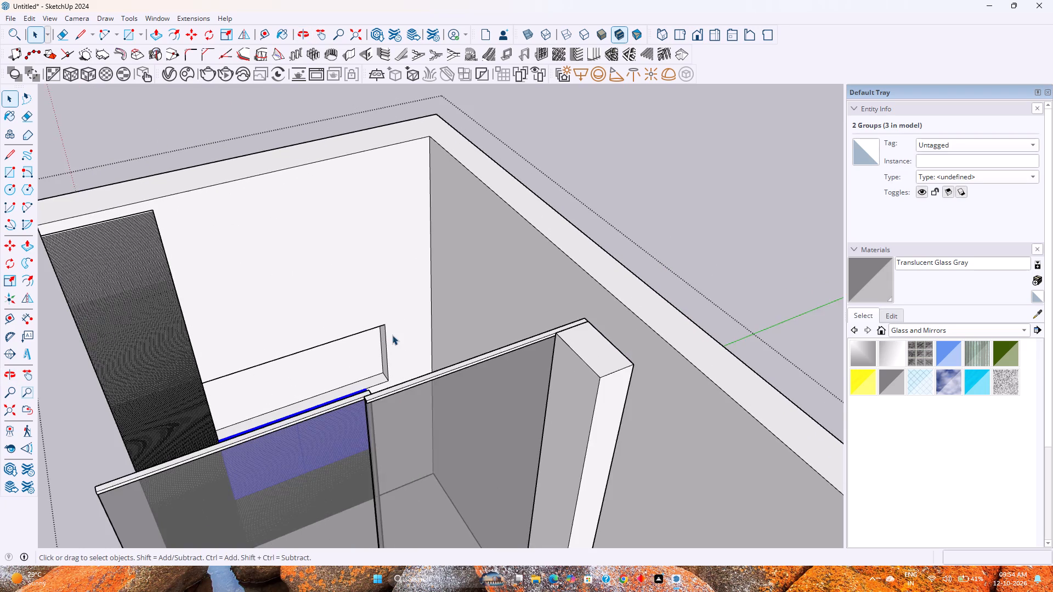
scroll(382, 340, "up", 2)
middle_click_drag(375, 365, 434, 356, "shift")
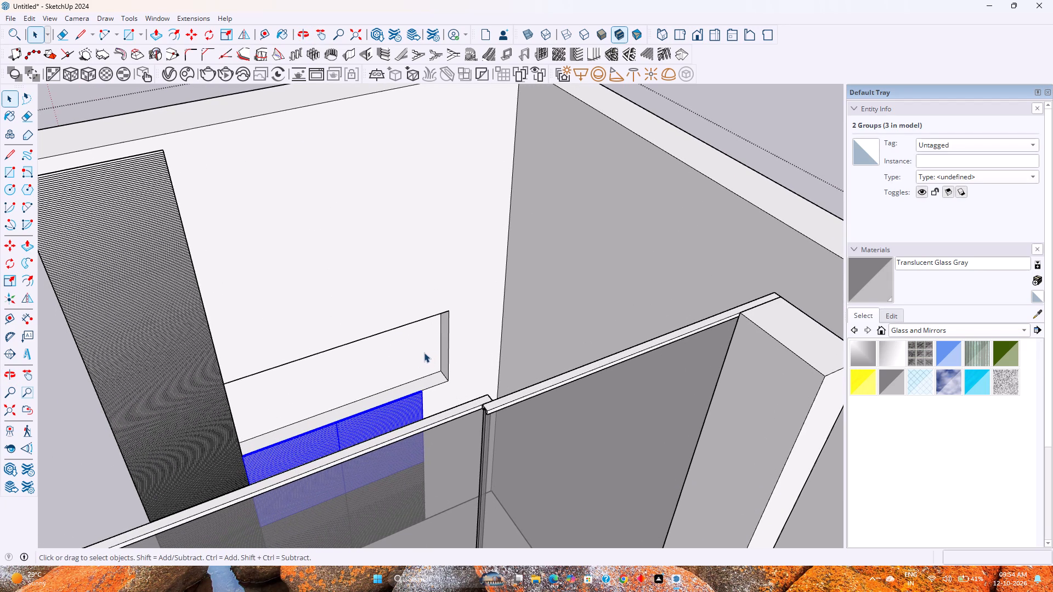
middle_click_drag(411, 357, 423, 298)
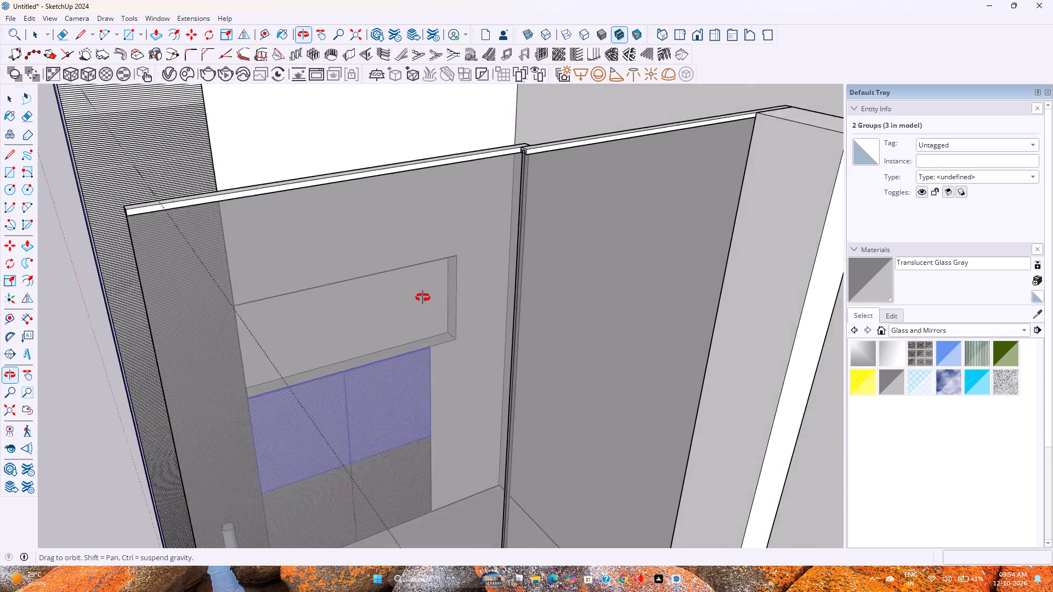
middle_click_drag(423, 298, 440, 369)
key("Escape")
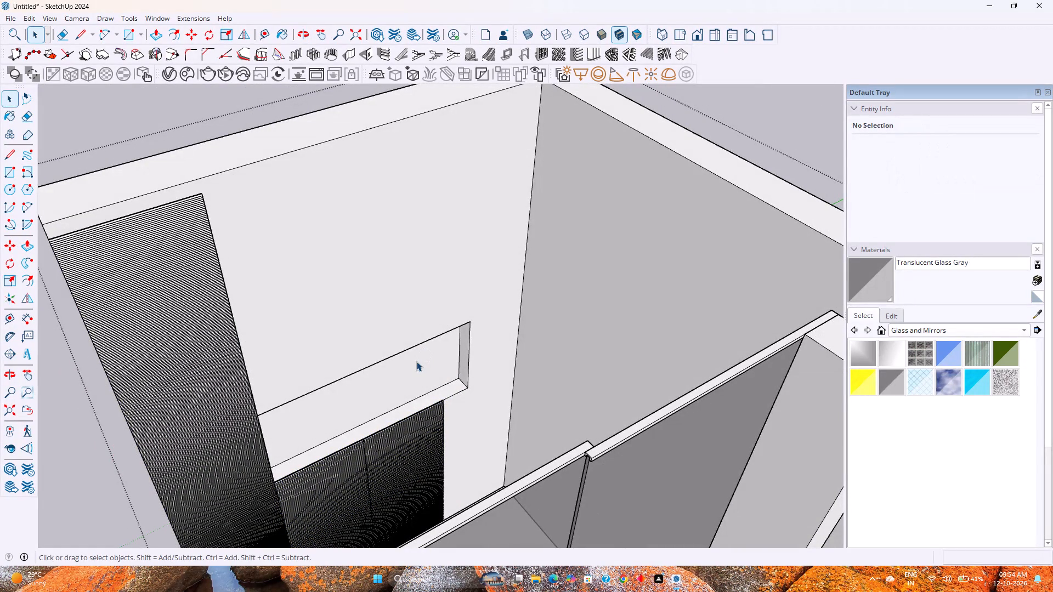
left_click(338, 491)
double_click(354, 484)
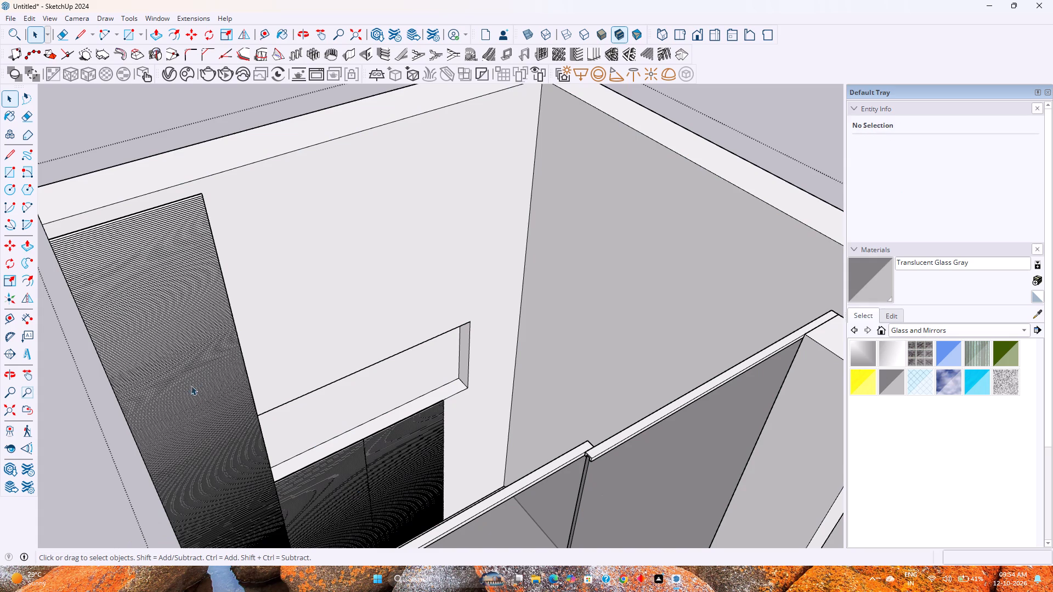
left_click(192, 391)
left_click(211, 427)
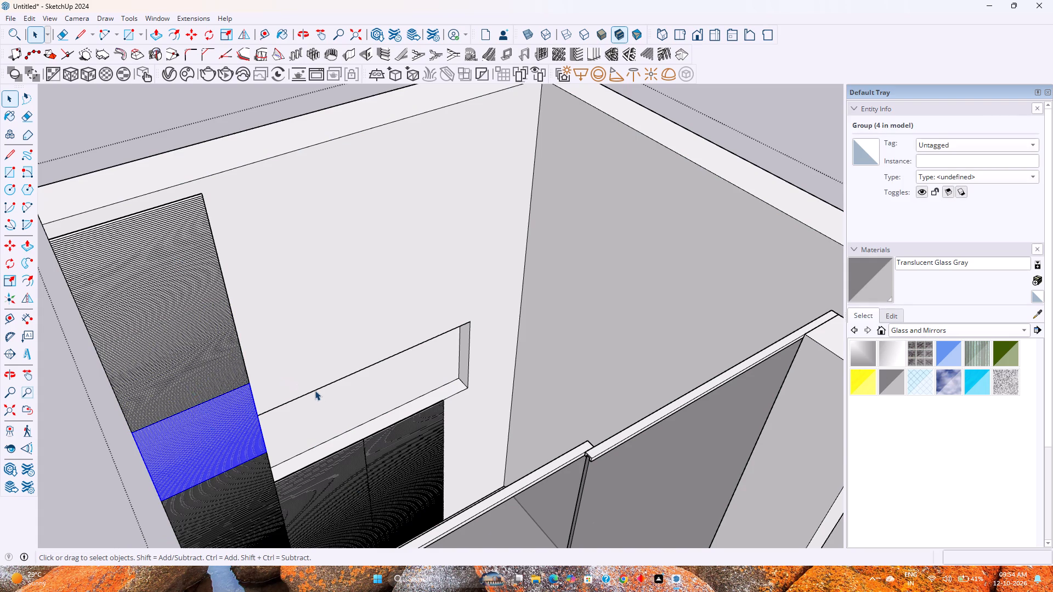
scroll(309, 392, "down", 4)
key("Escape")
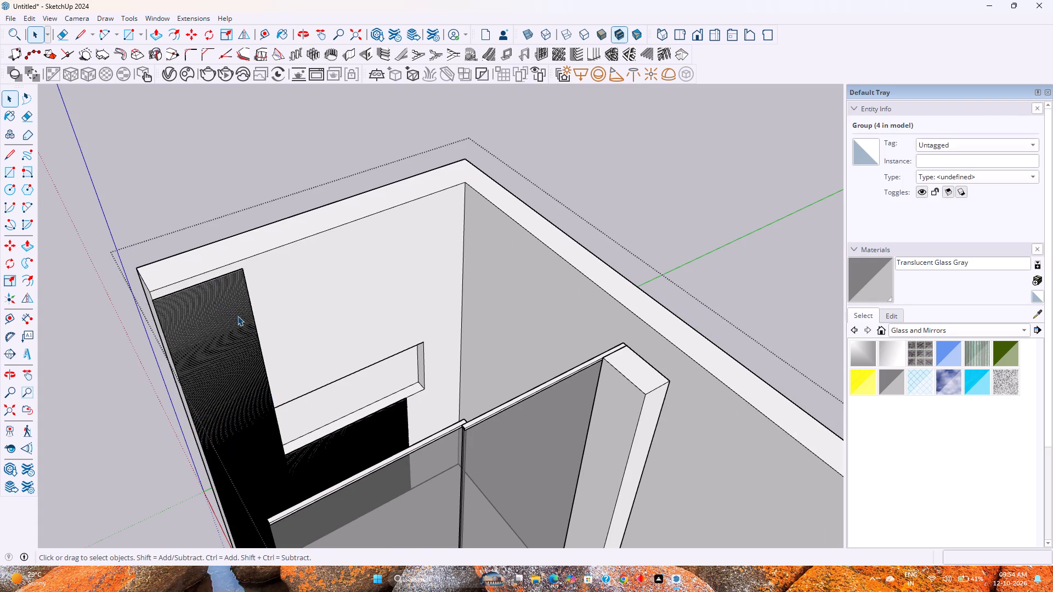
Copy the six stacked panels of the full-height ribbed column to the empty space outside the room, about 8' 4 9/16" away.
left_click(218, 303)
double_click(235, 350)
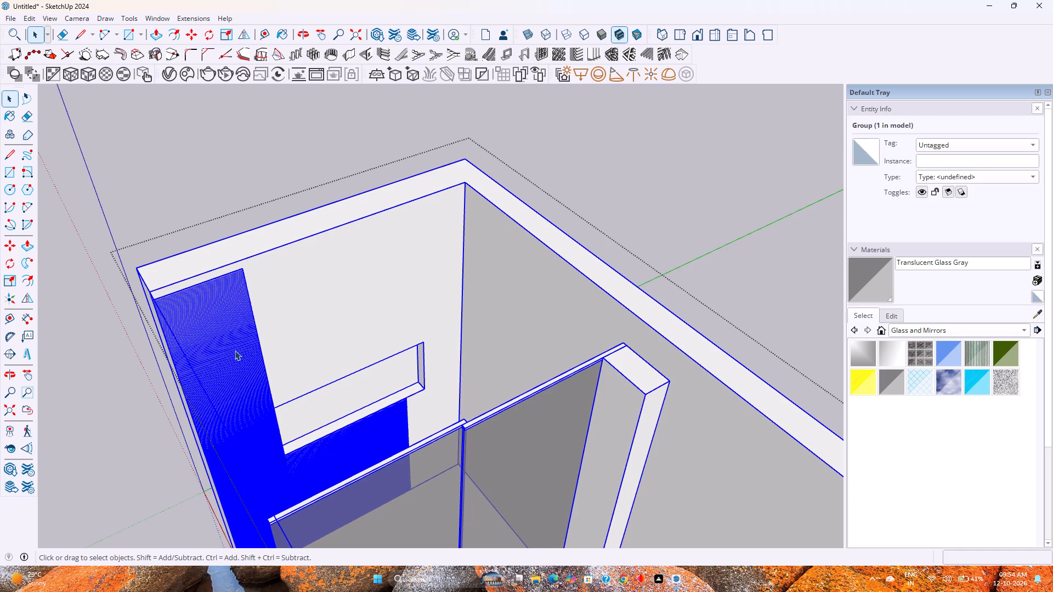
left_click(216, 311)
left_click(241, 378, "ctrl")
left_click(250, 418, "ctrl")
middle_click_drag(262, 431, 267, 399, "shift")
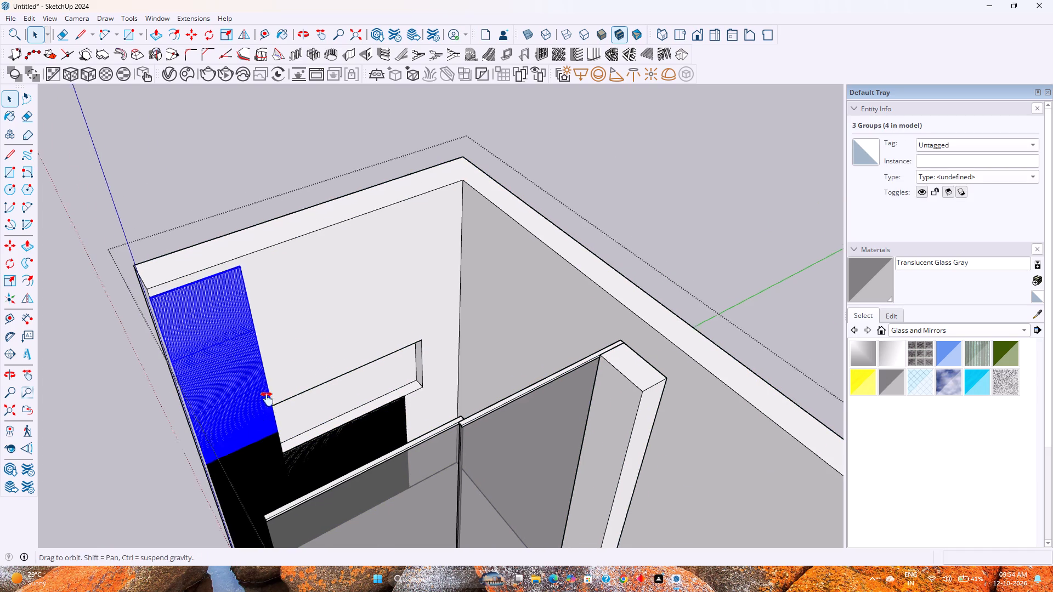
middle_click_drag(267, 399, 352, 293, "shift")
left_click(282, 400, "ctrl")
left_click(306, 450, "ctrl")
middle_click_drag(303, 446, 303, 443, "ctrl")
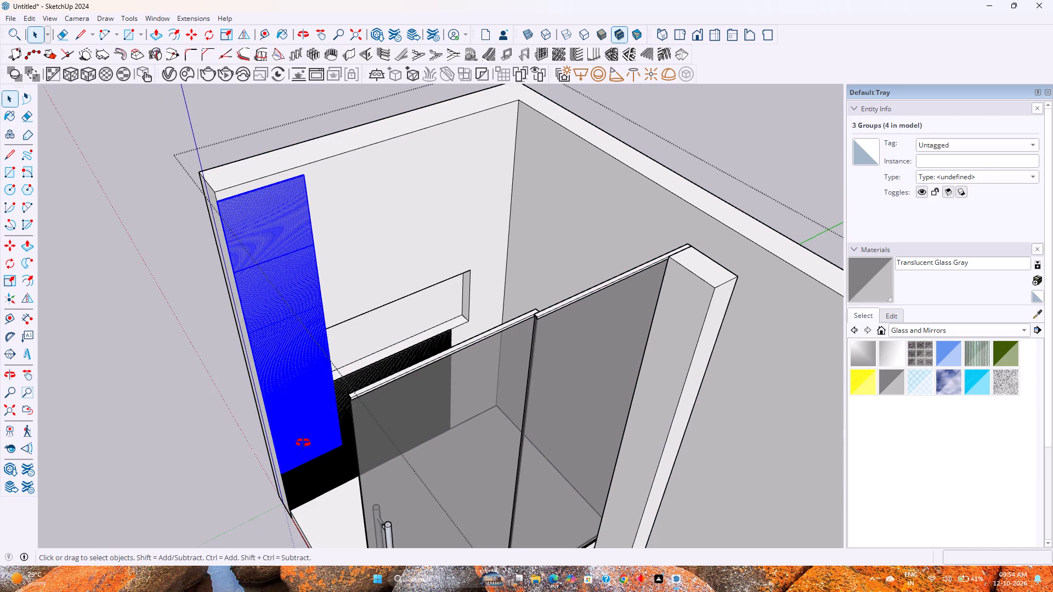
middle_click_drag(303, 443, 322, 385, "ctrl")
left_click(306, 488, "ctrl")
key("m")
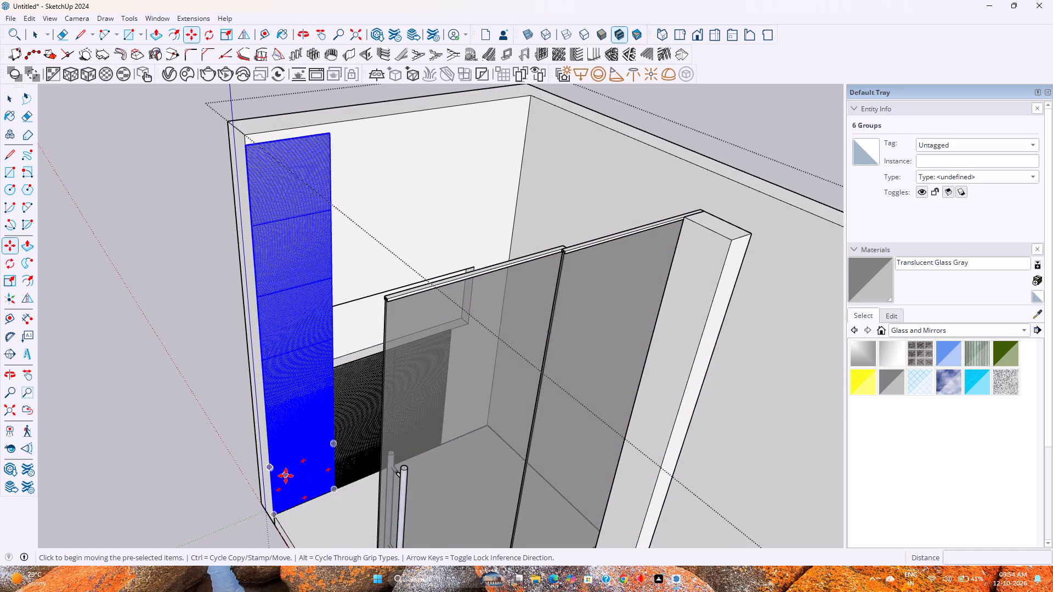
left_click(277, 518)
scroll(211, 525, "down", 11)
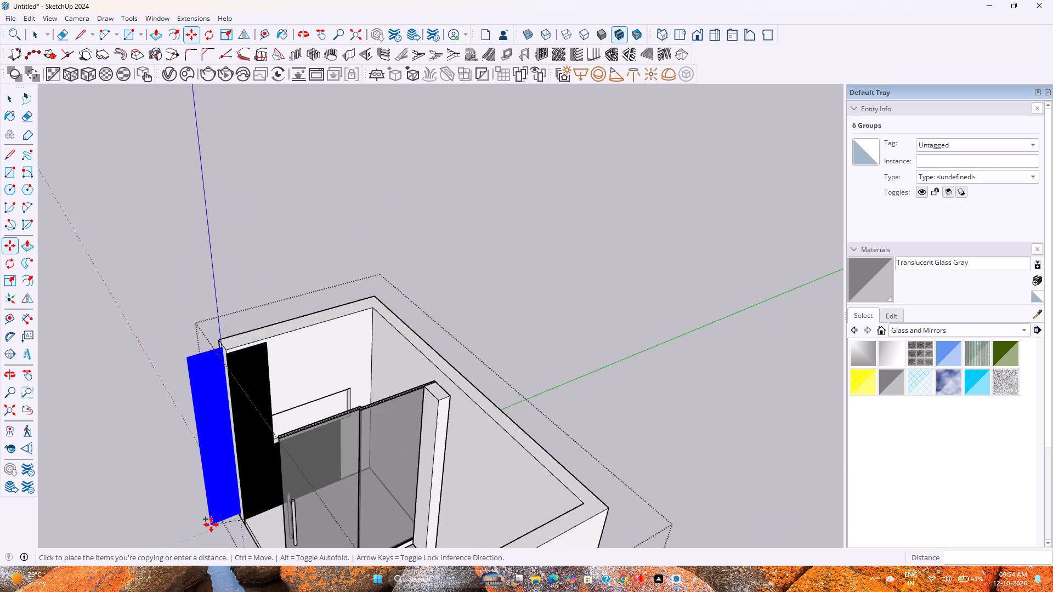
middle_click_drag(212, 523, 461, 402, "shift")
left_click(311, 469)
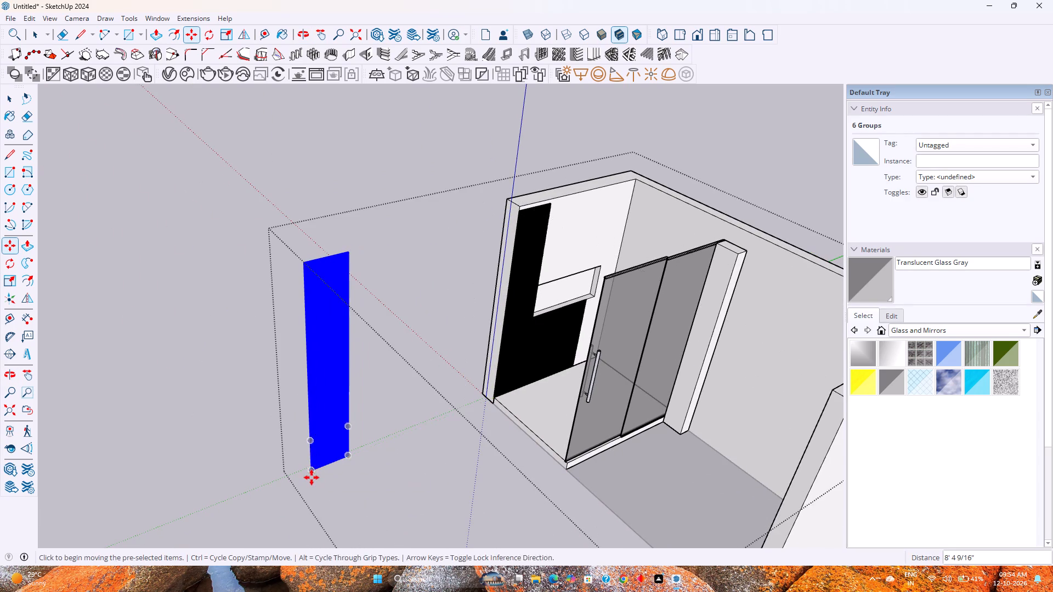
Array the copied ribbed column sideways toward the room with three adjoining copies spaced 1' 6" apart.
scroll(313, 476, "up", 5)
left_click(312, 471)
scroll(367, 447, "up", 8)
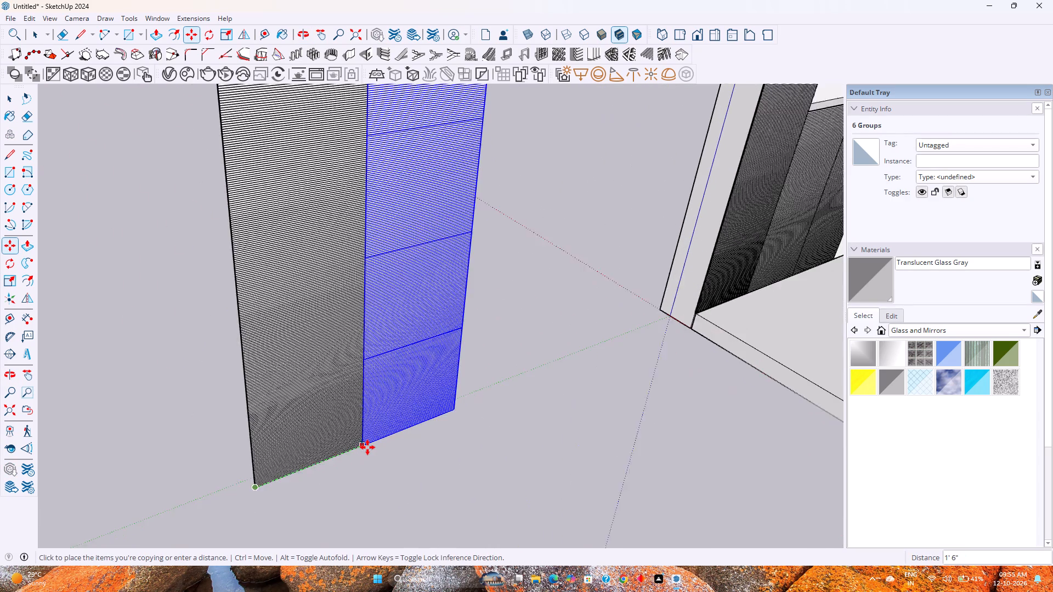
scroll(367, 447, "up", 1)
left_click(367, 447)
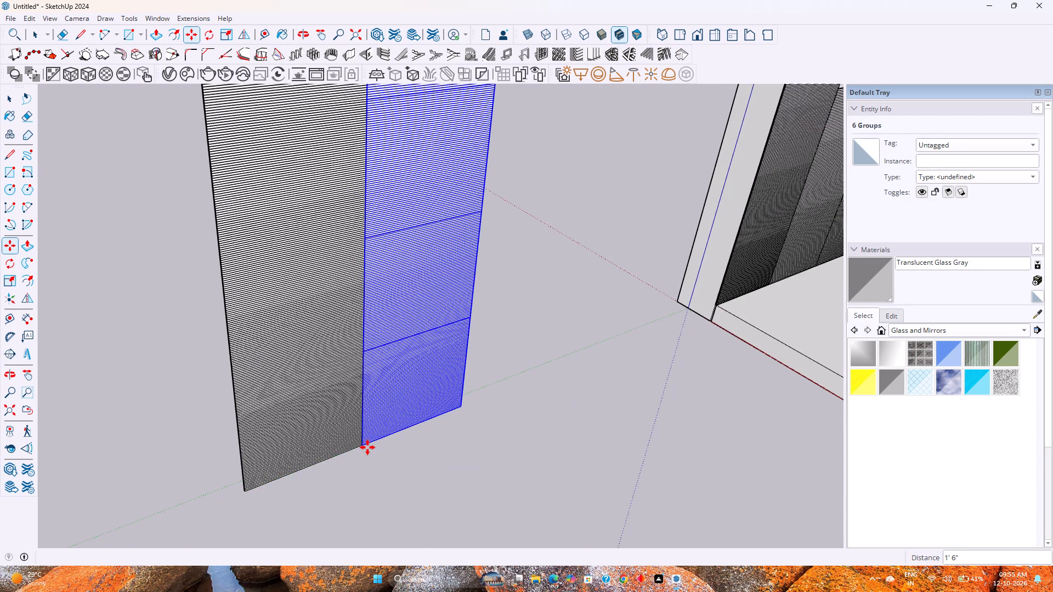
type("*3")
key("Return")
key("space")
scroll(367, 447, "down", 5)
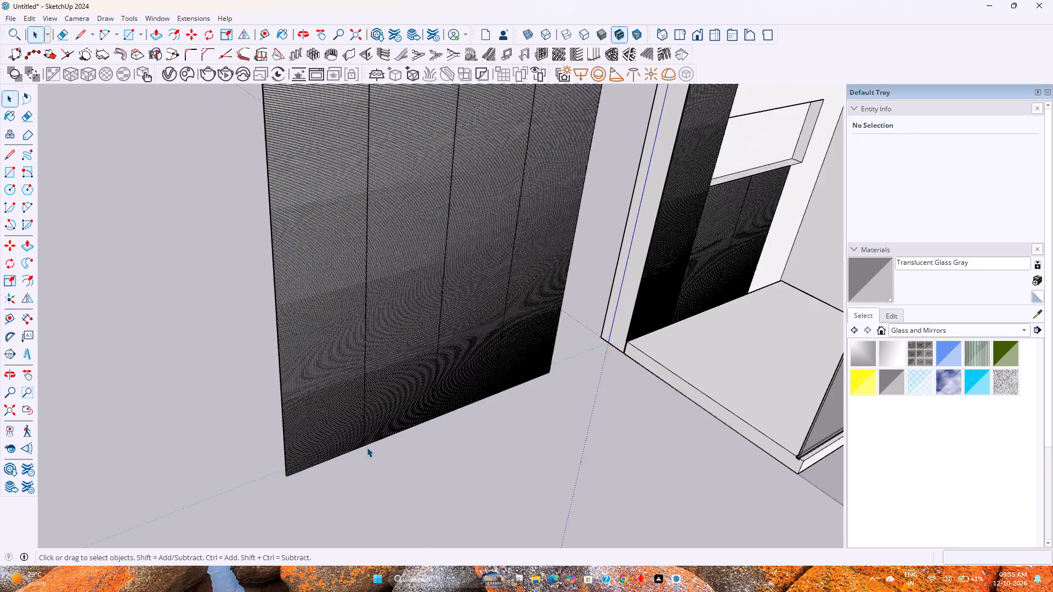
scroll(367, 447, "down", 6)
Copy the niche's back face with its edges to the empty space beyond the panel columns, about 15' 3 11/16" away.
left_click(438, 502)
double_click(615, 255)
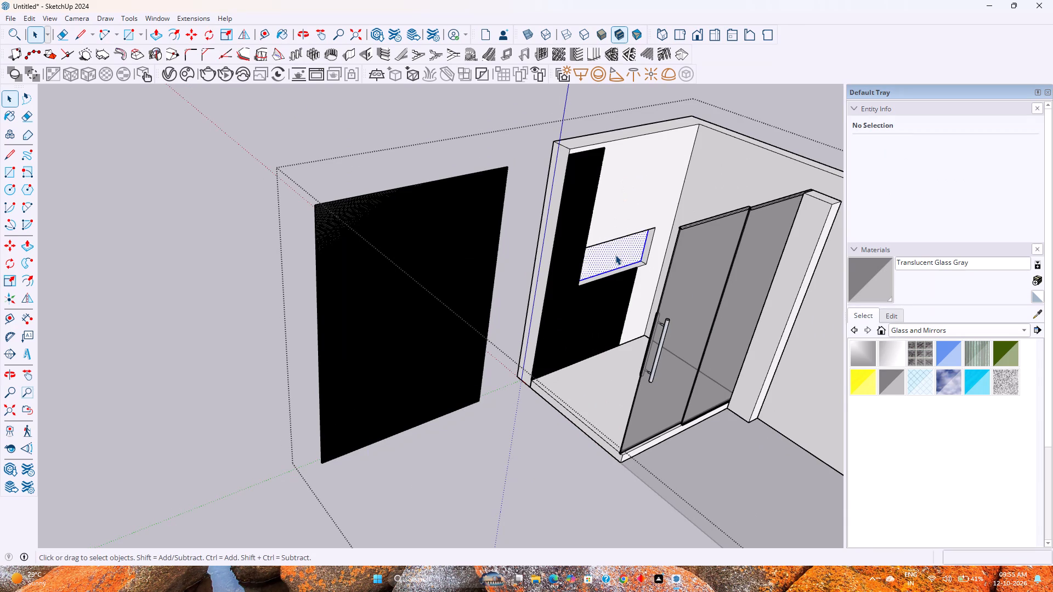
scroll(615, 255, "up", 6)
key("m")
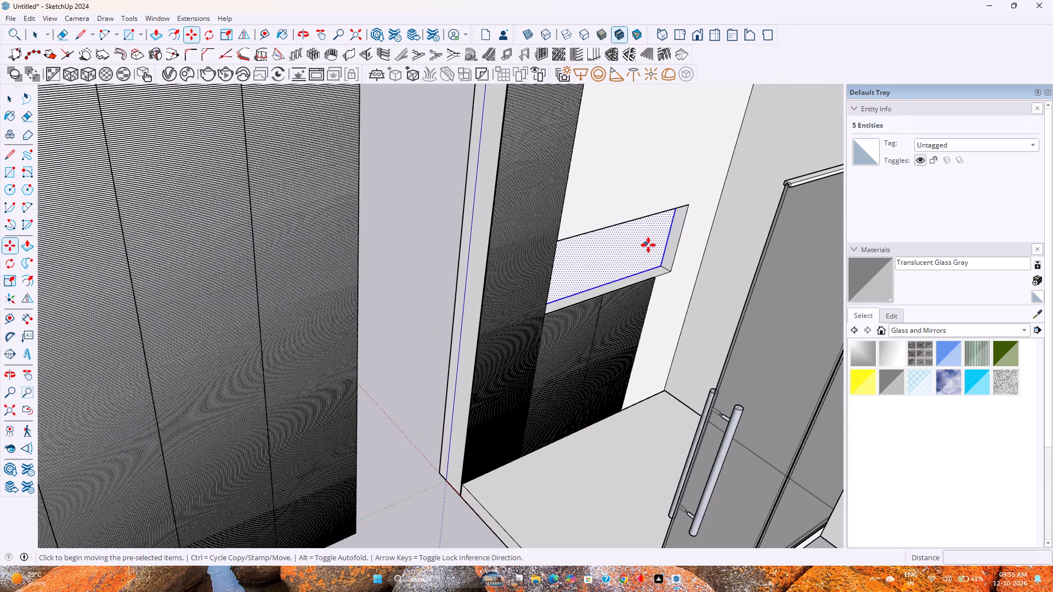
left_click(663, 264)
scroll(458, 331, "down", 9)
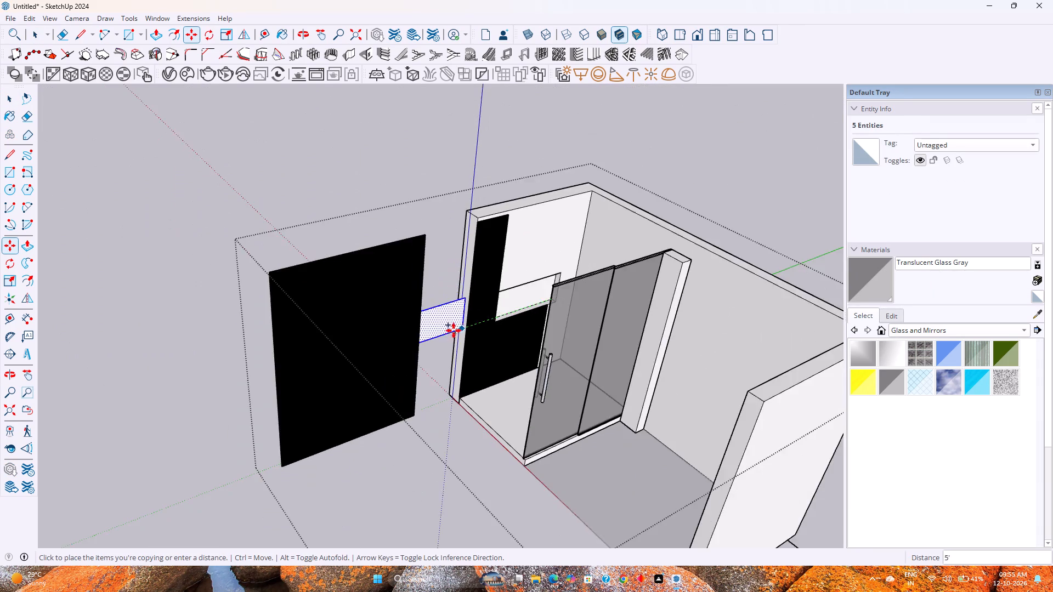
middle_click_drag(451, 332, 584, 273, "shift")
left_click(386, 338)
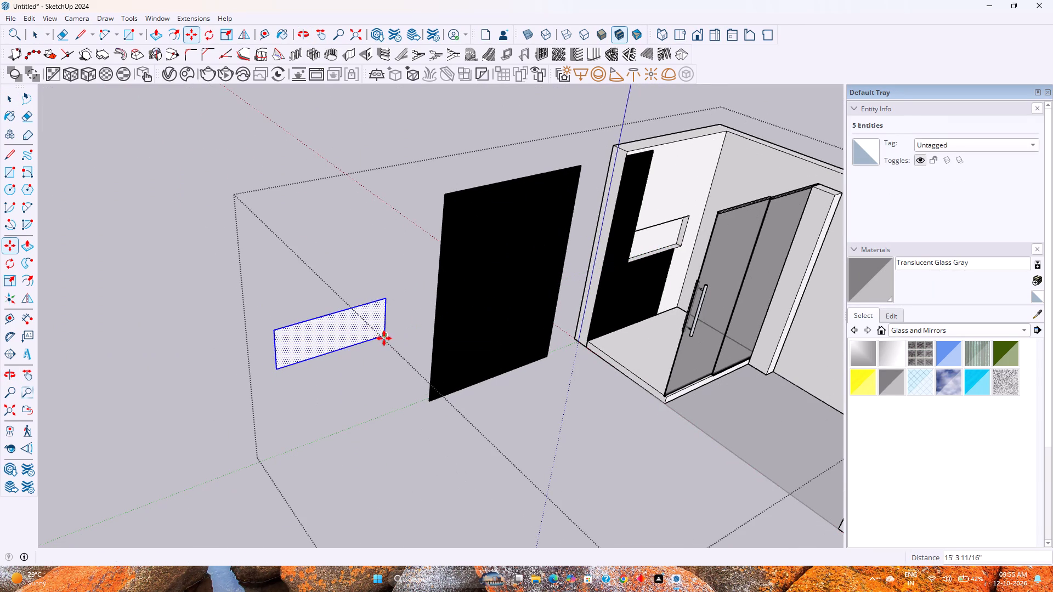
key("space")
Save the model in the Fuji Files folder as "Fuji - Bathroom Design".
key("ctrl+s")
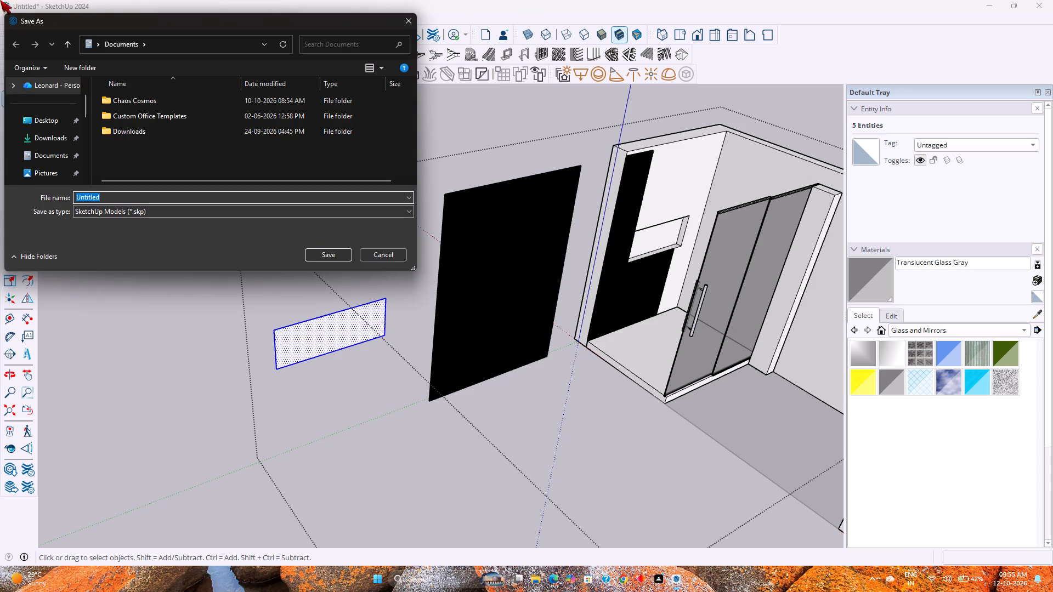
scroll(70, 151, "down", 4)
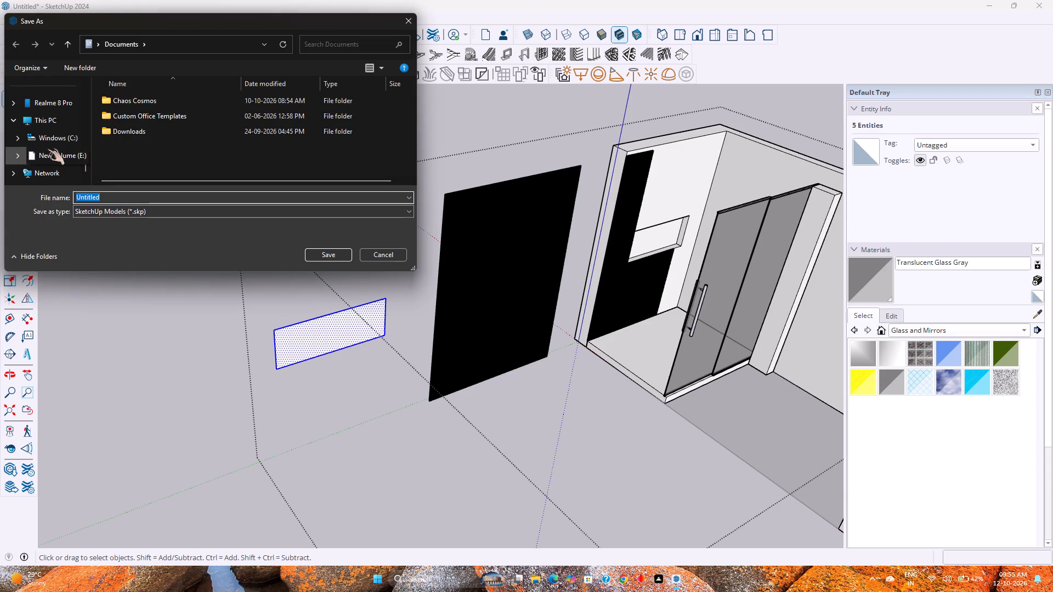
scroll(47, 149, "up", 2)
left_click(48, 141)
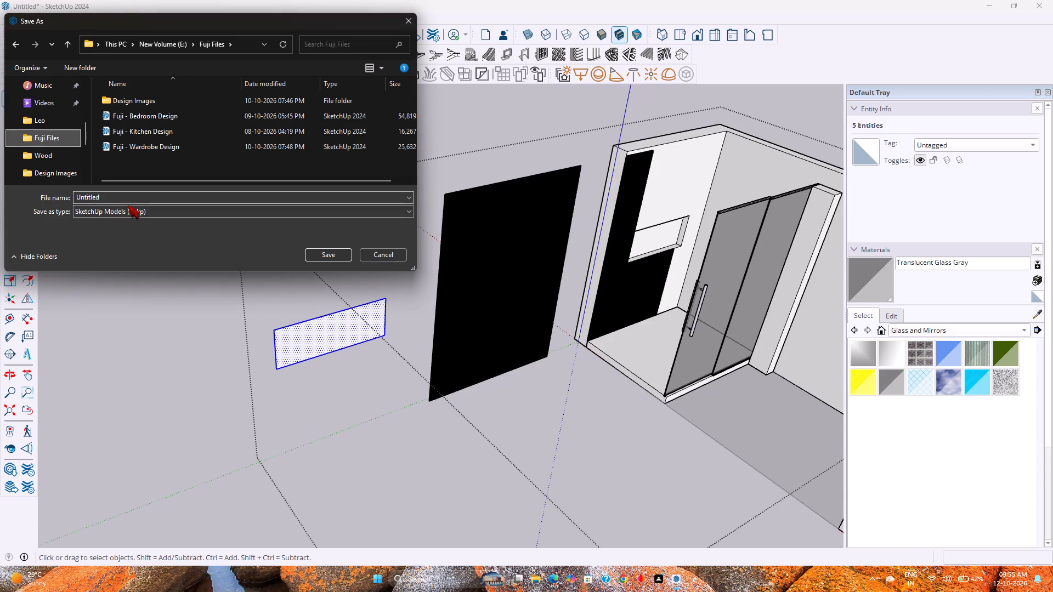
left_click(125, 193)
type("Fuji -")
key("space")
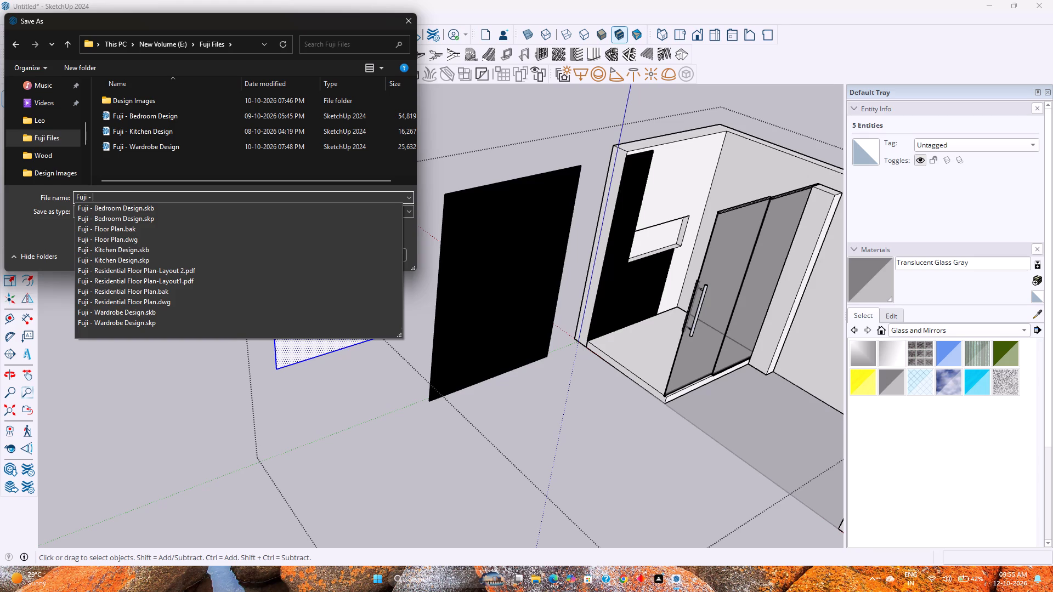
type("Bathroo")
type("m Desg")
type("=i")
key("BackSpace")
key("BackSpace")
key("BackSpace")
type("gin")
key("BackSpace")
key("BackSpace")
key("BackSpace")
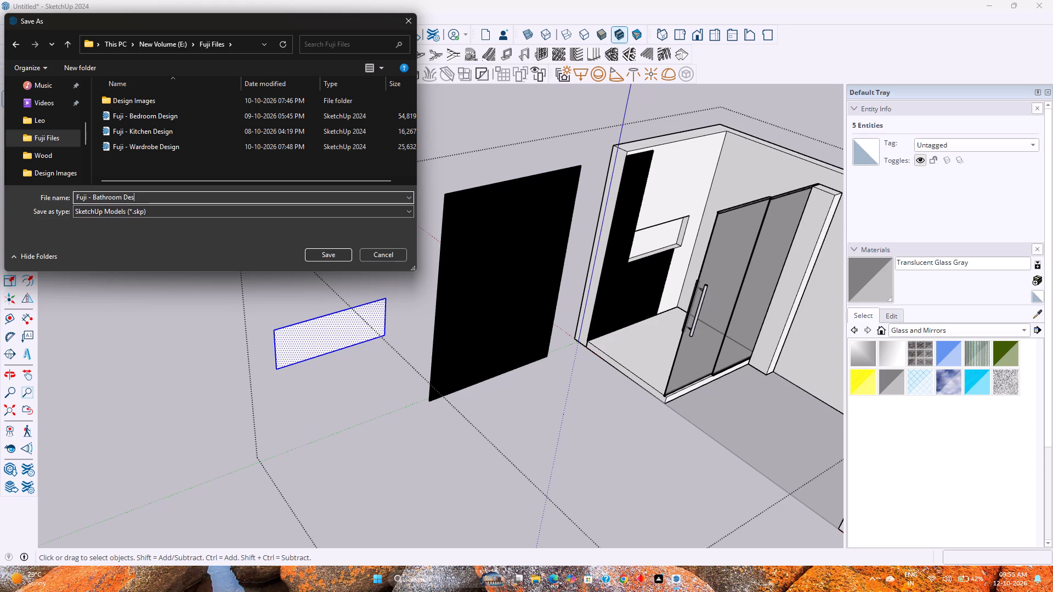
type("ign")
key("Return")
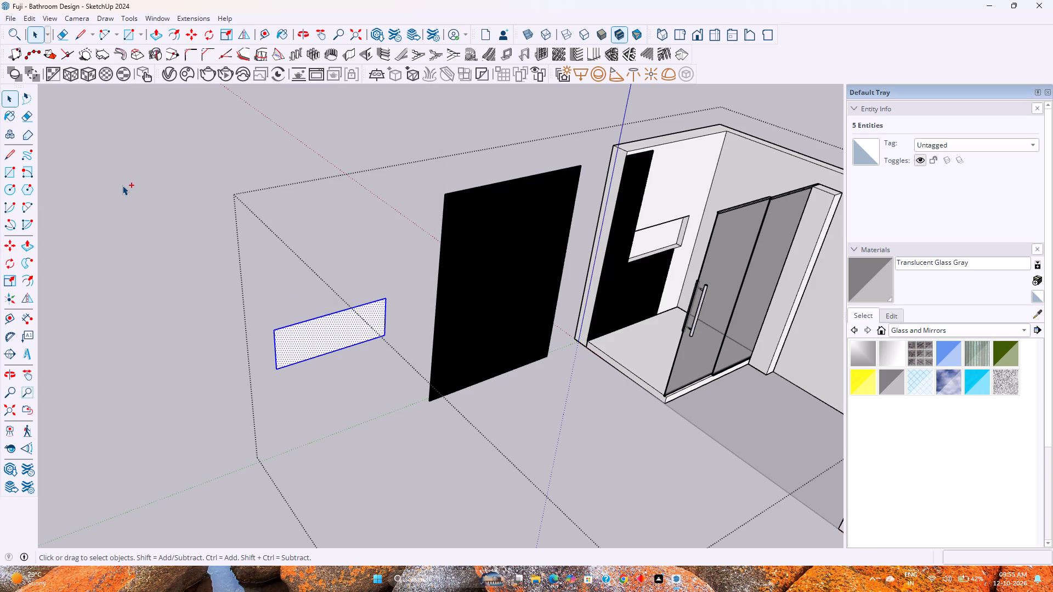
Group the copied niche face and Push/Pull it 6" into a solid block.
scroll(231, 346, "up", 4)
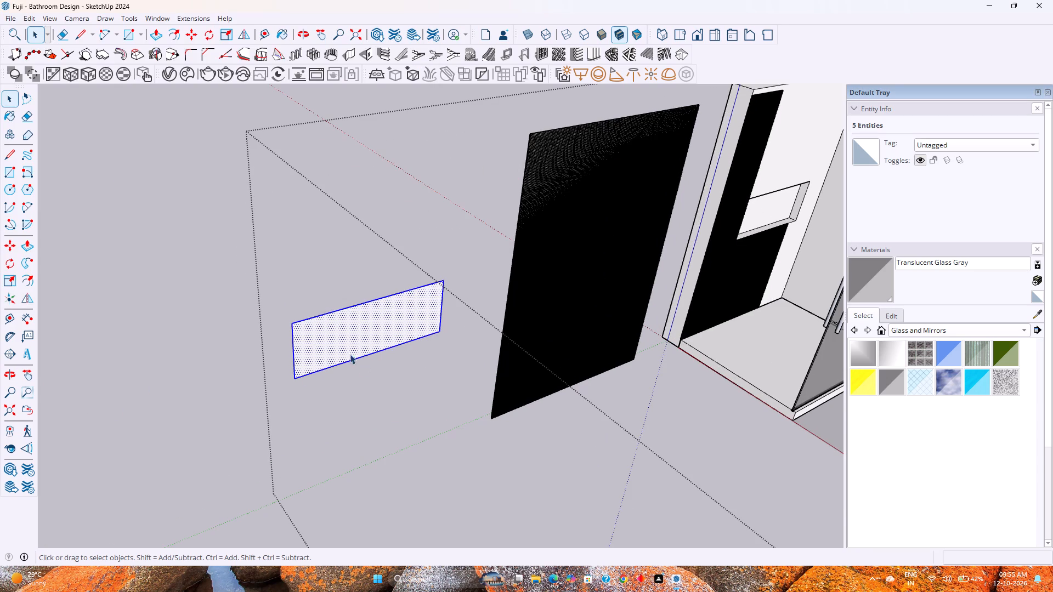
right_click(344, 349)
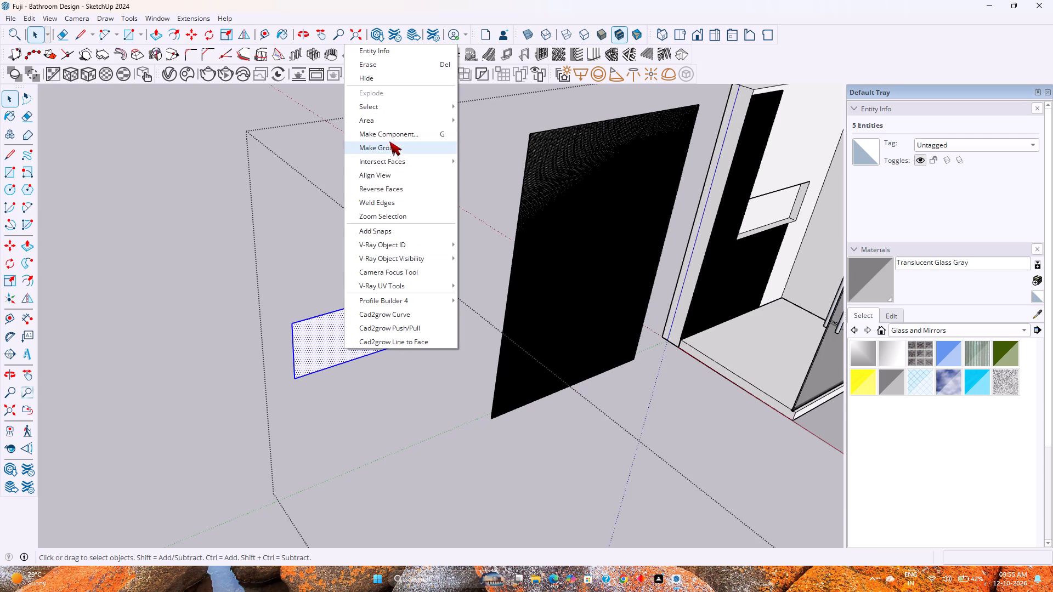
left_click(389, 146)
double_click(382, 329)
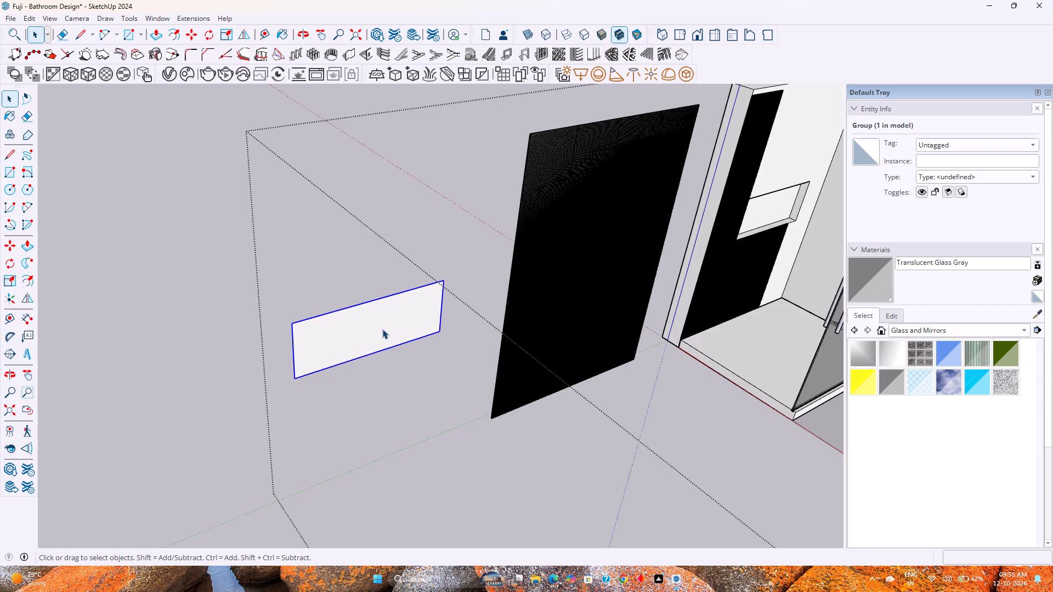
key("p")
left_click(382, 329)
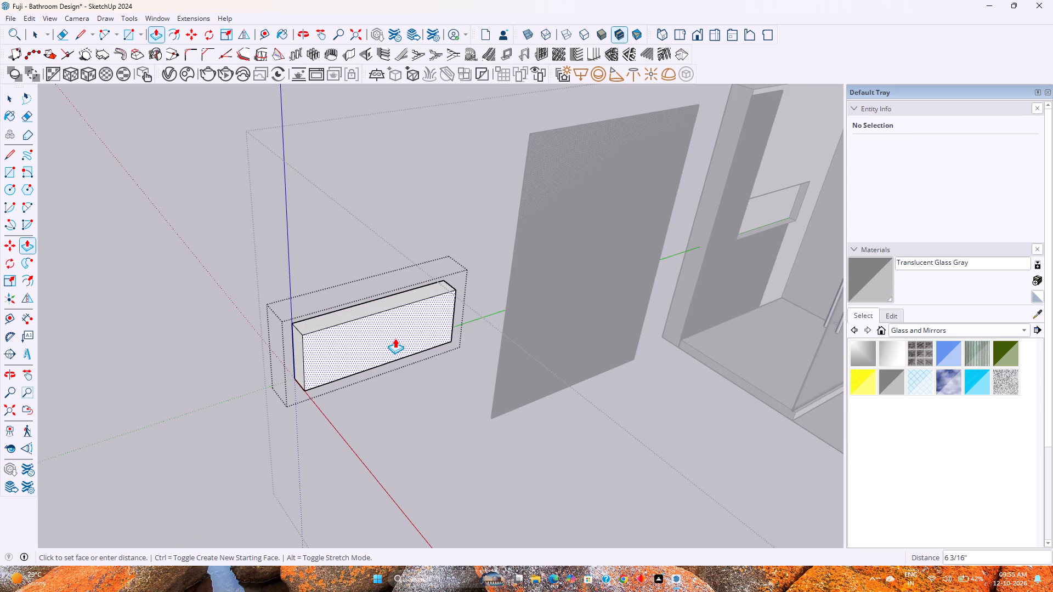
key("6")
key("Return")
key("space")
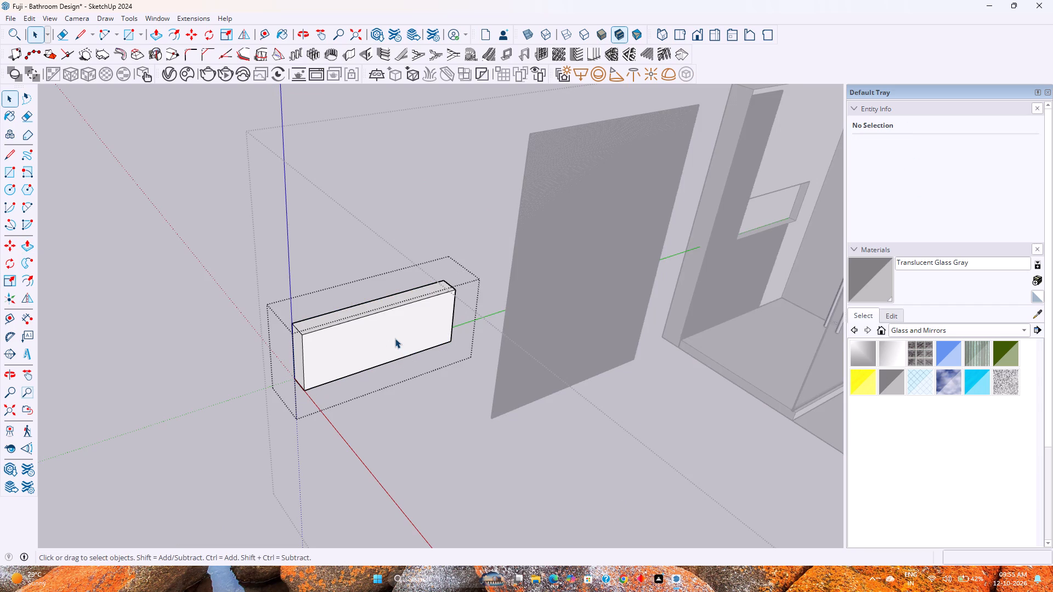
key("Escape")
Examine the niche block, the four-column panel set and the shower's side wall from several sides.
middle_click_drag(512, 422, 388, 356)
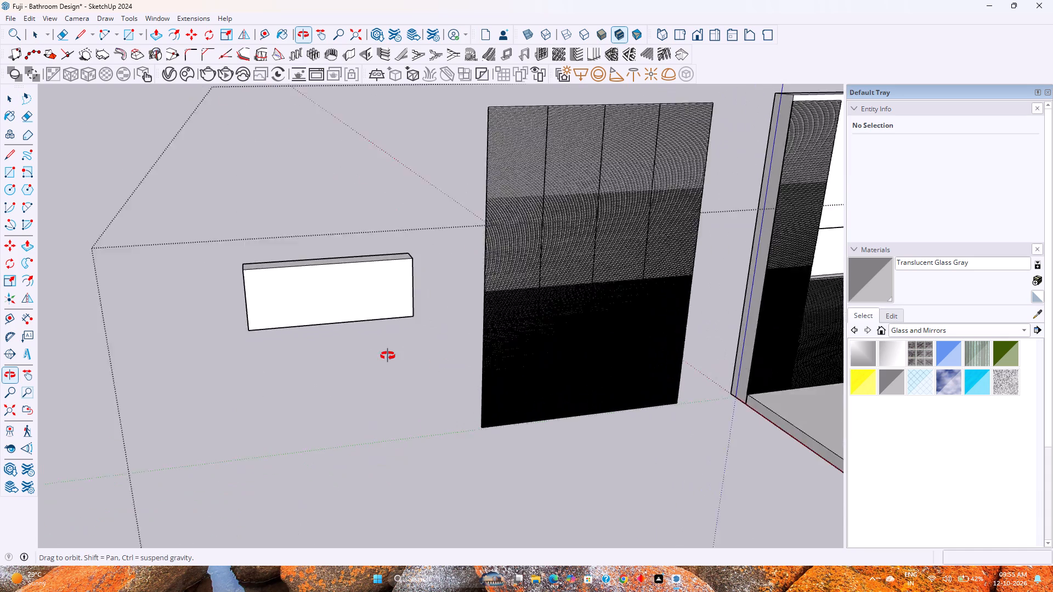
middle_click_drag(388, 356, 351, 264)
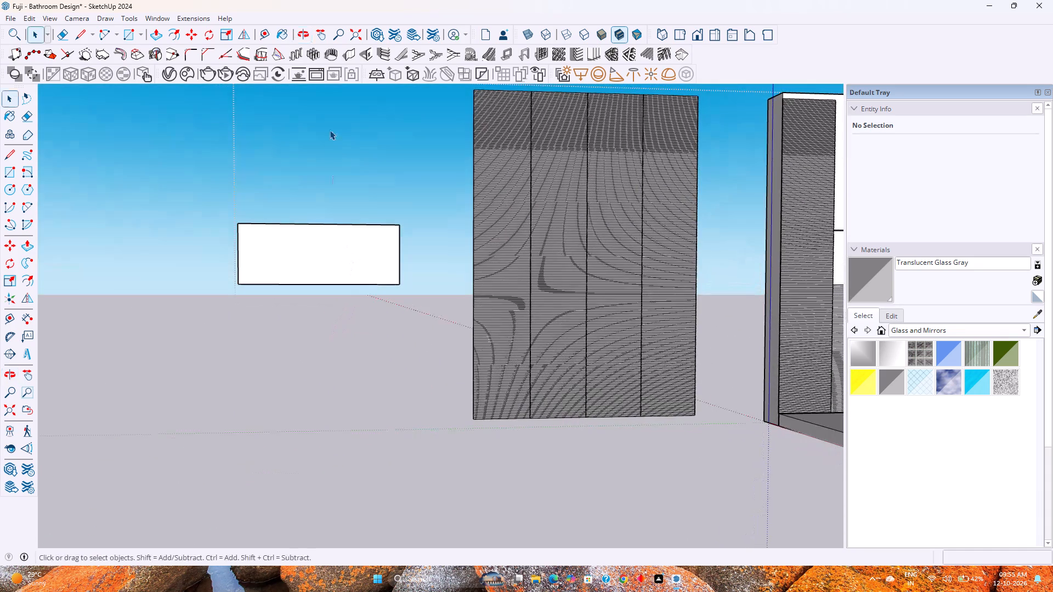
scroll(446, 394, "up", 2)
middle_click_drag(444, 391, 903, 423)
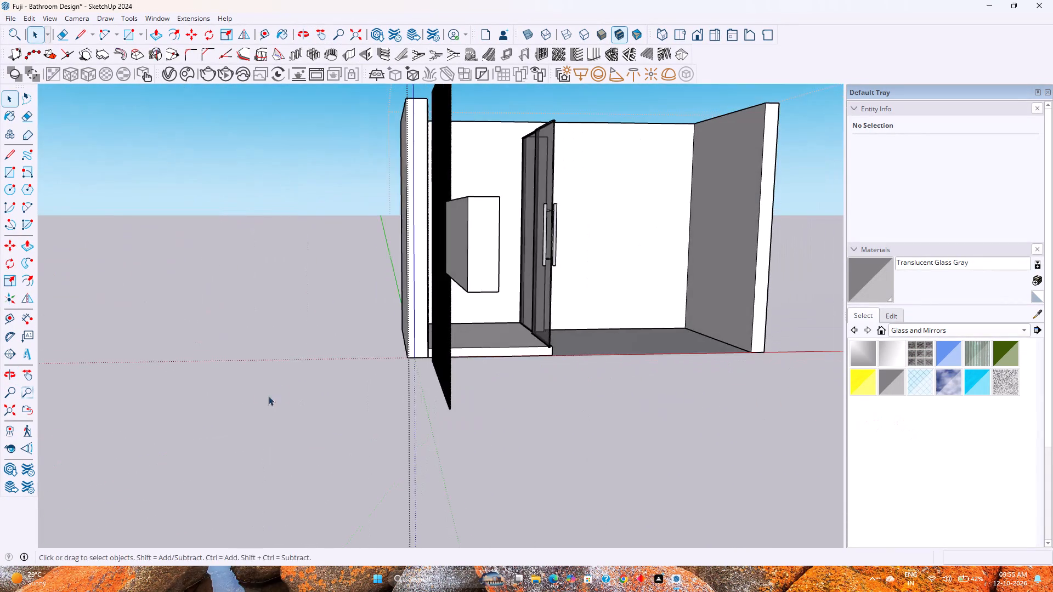
middle_click_drag(268, 396, 612, 444)
middle_click_drag(600, 379, 511, 390, "shift")
scroll(511, 390, "down", 1)
middle_click_drag(529, 395, 0, 434)
scroll(109, 3, "up", 3)
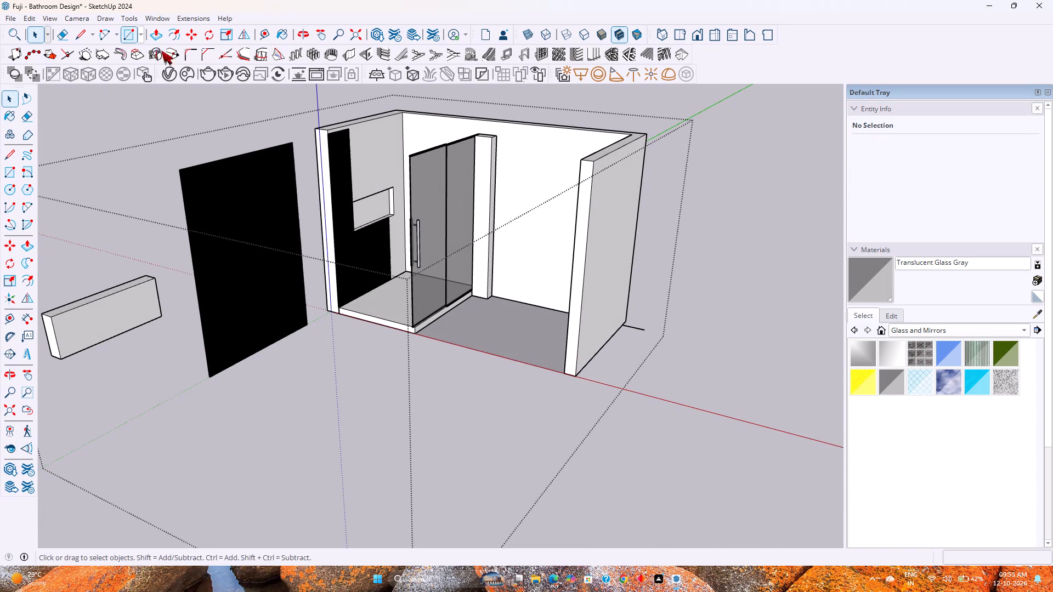
scroll(161, 50, "up", 8)
Place a vertical guide 1' from the shower's back corner, along the niche's side edge nearest that corner.
left_click(262, 34)
scroll(325, 147, "up", 3)
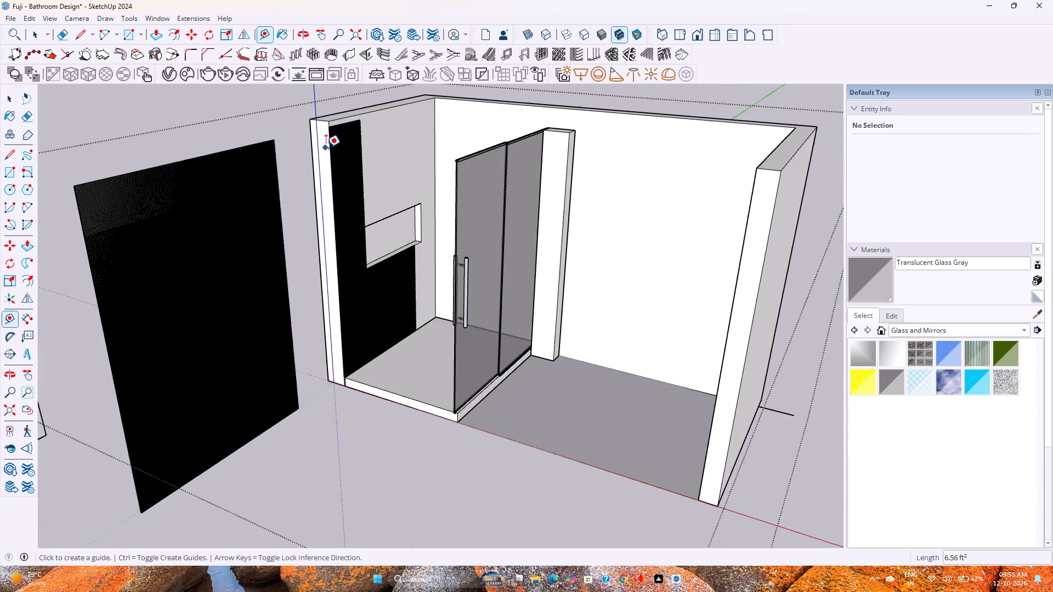
scroll(326, 147, "up", 4)
scroll(456, 203, "up", 4)
left_click(462, 189)
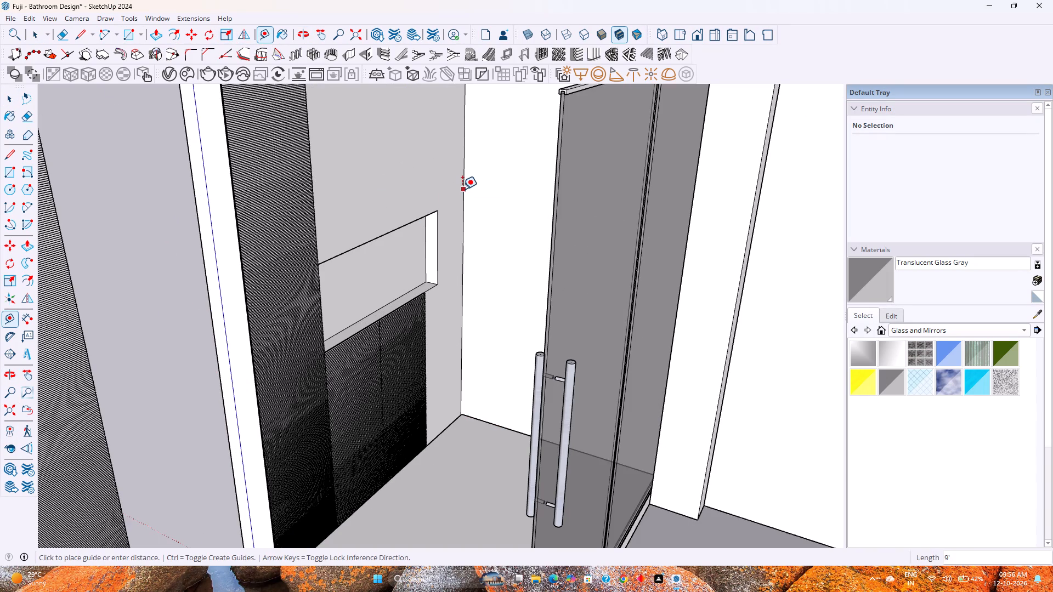
left_click(440, 212)
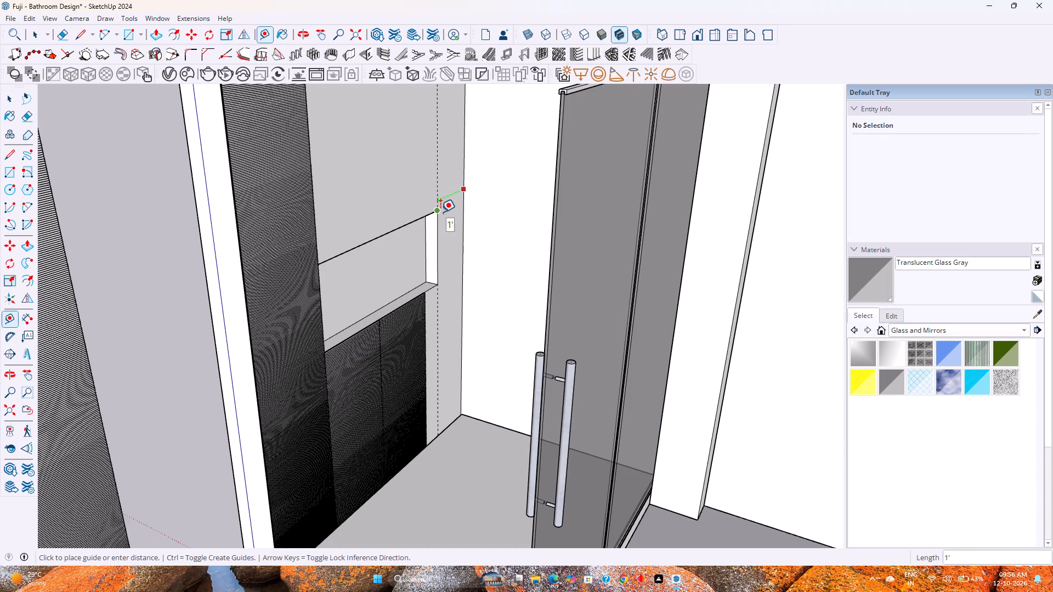
Place horizontal guides along the niche's bottom edge, 3' 6" above the floor, and its top edge, 1' 6" higher.
left_click(446, 429)
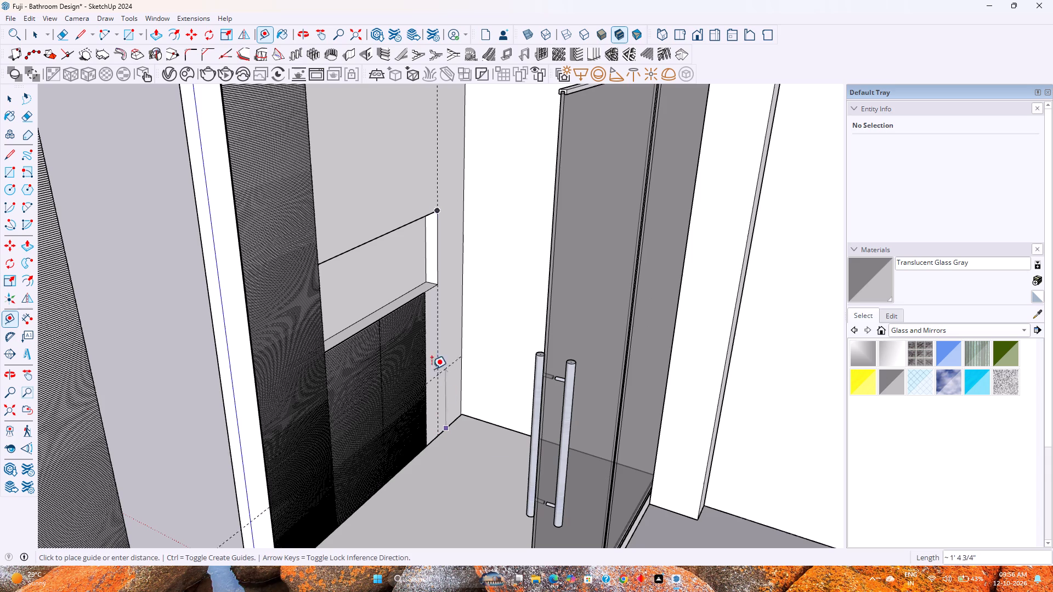
left_click(434, 290)
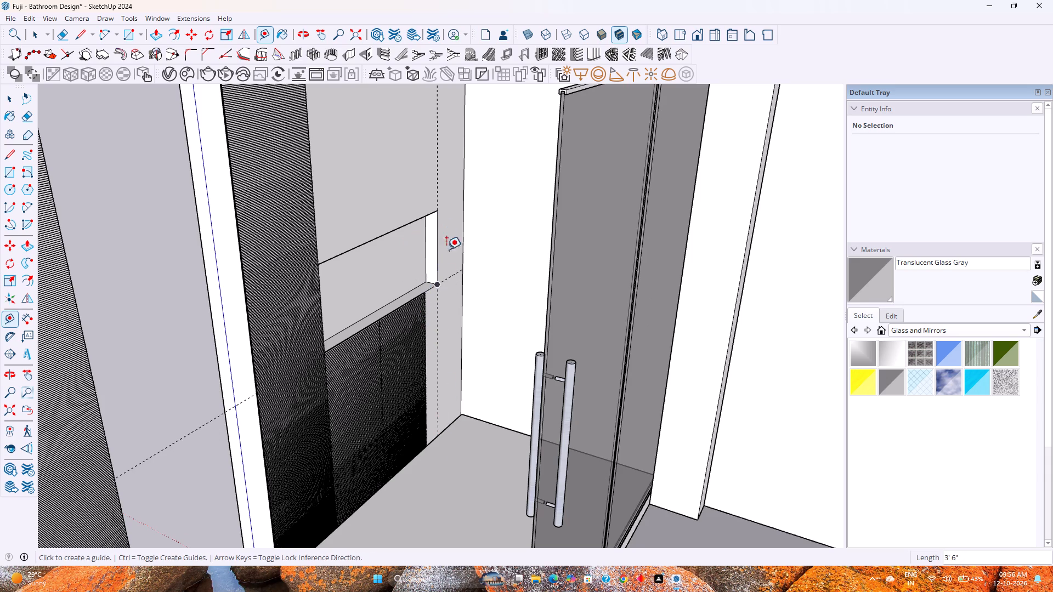
left_click(450, 277)
left_click(417, 219)
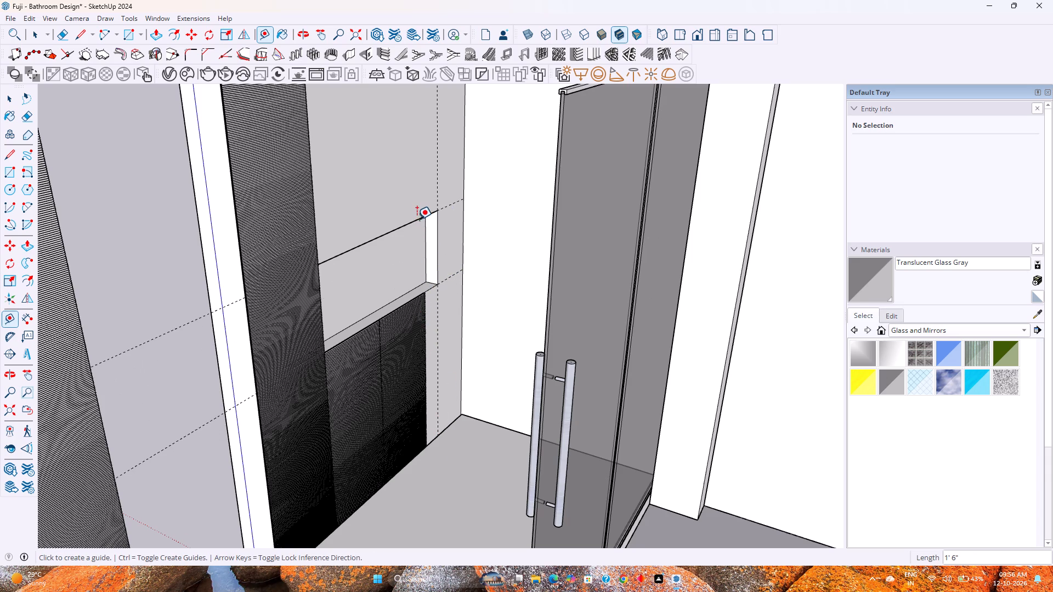
Place a second vertical guide 3' 6" from the first, along the inner edge of the wall's tall panel column.
left_click(435, 190)
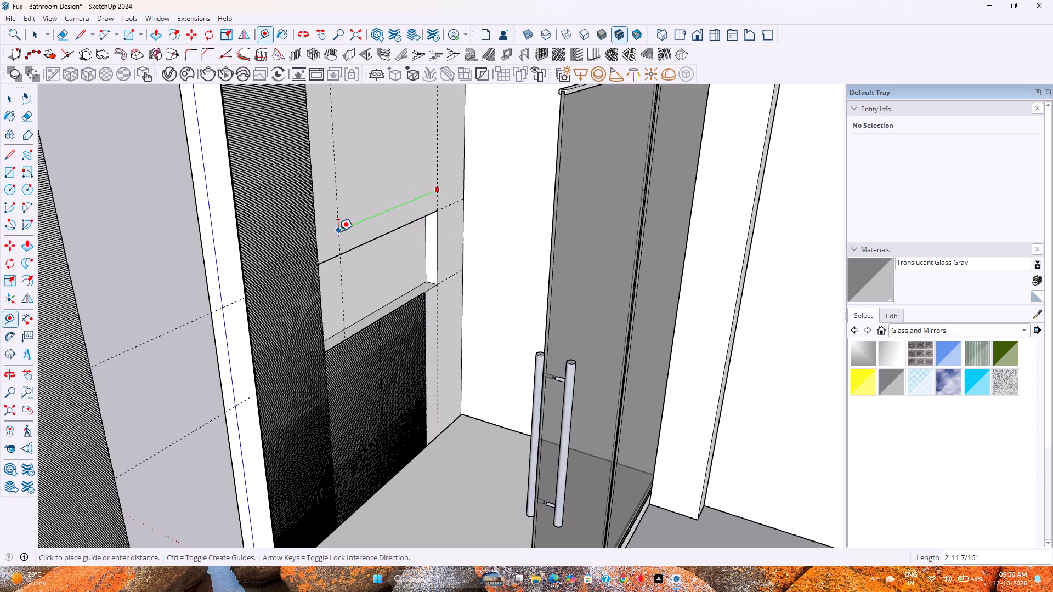
scroll(320, 241, "up", 3)
middle_click_drag(320, 241, 225, 365)
left_click(84, 236)
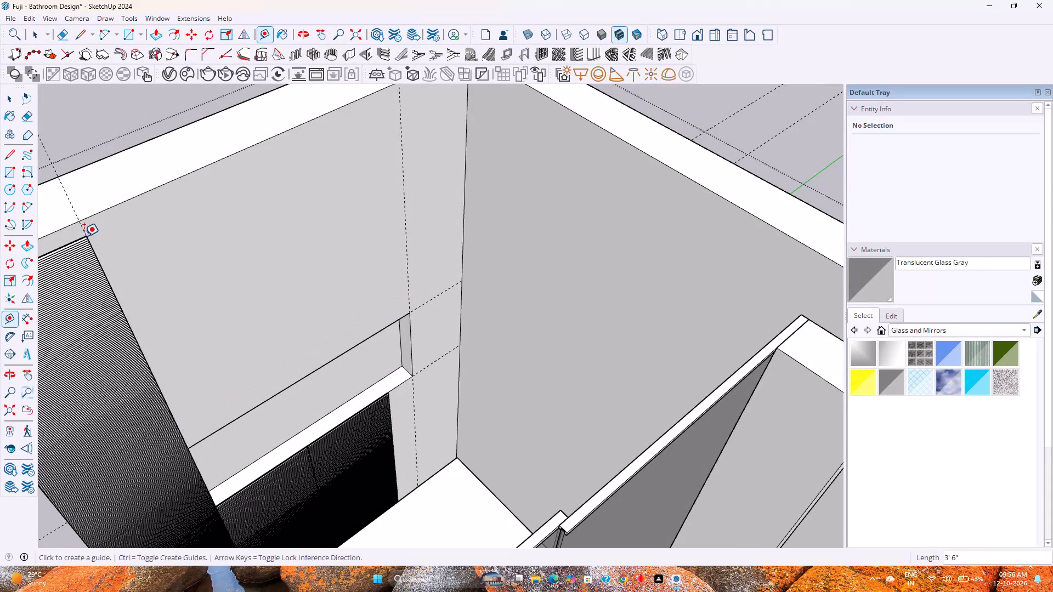
key("space")
Copy the four niche guides from the wall panelling's top outer corner to the freestanding panel set's matching corner, about 8' 4 9/16" away.
scroll(197, 245, "down", 4)
middle_click_drag(207, 253, 394, 218, "shift")
scroll(400, 223, "down", 4)
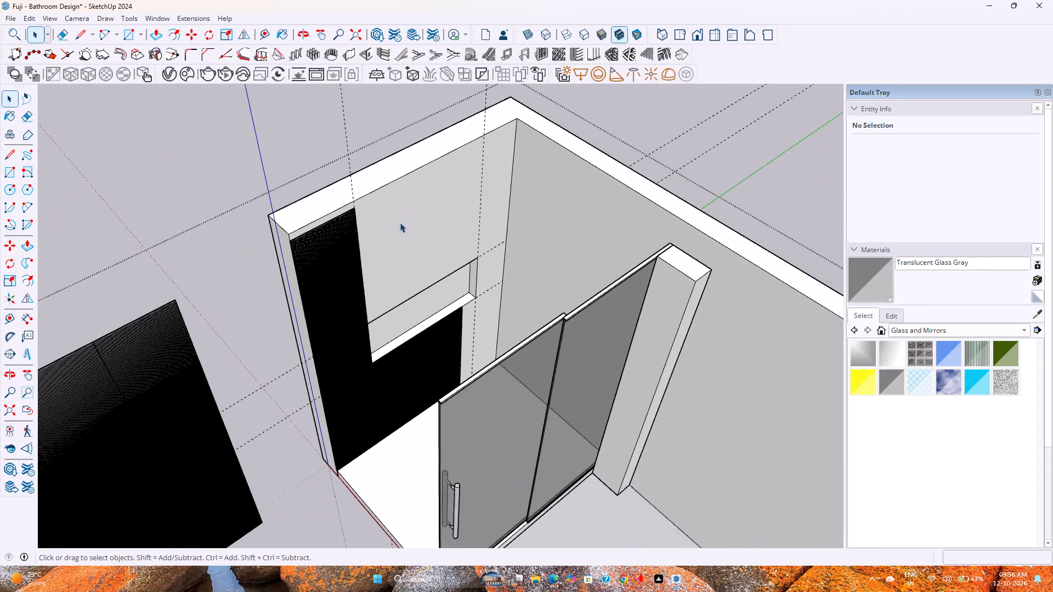
scroll(400, 223, "down", 1)
left_click(354, 166)
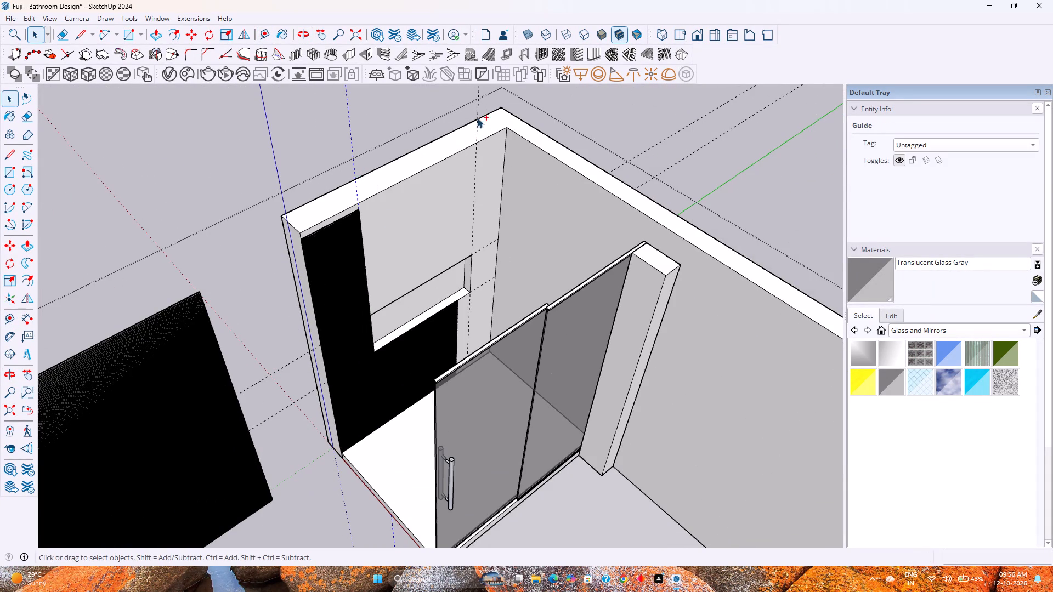
left_click(477, 112, "ctrl")
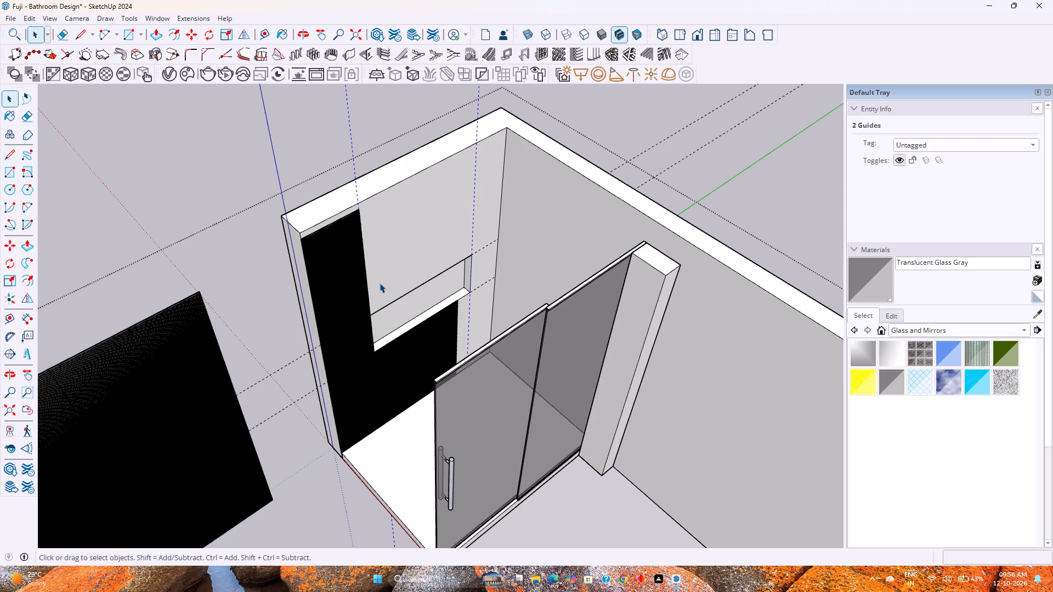
scroll(445, 293, "up", 6)
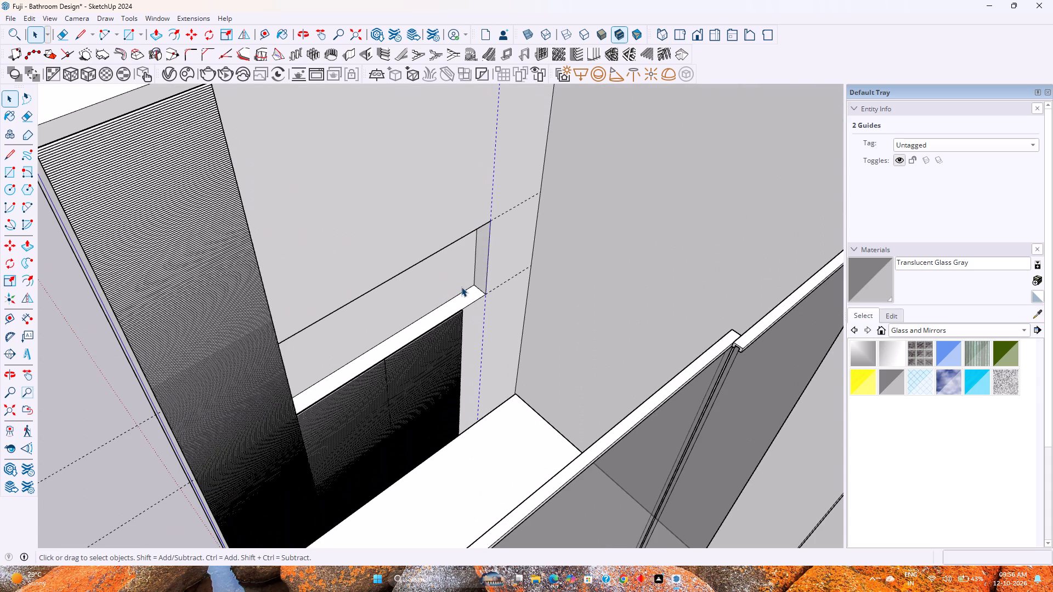
left_click(511, 280, "ctrl")
left_click(513, 208, "ctrl")
scroll(513, 209, "down", 5)
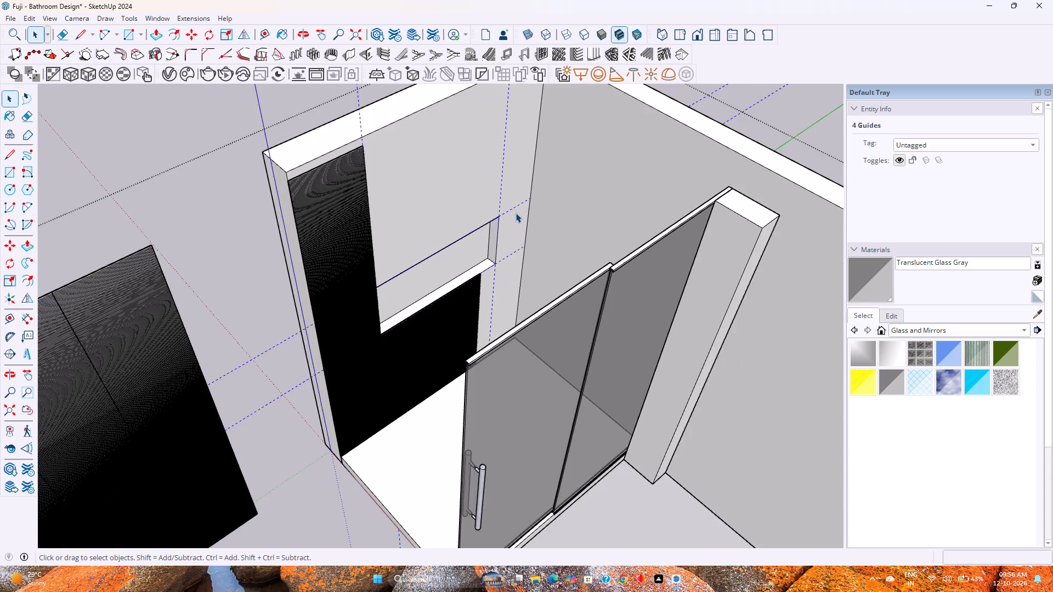
scroll(516, 213, "down", 1)
key("m")
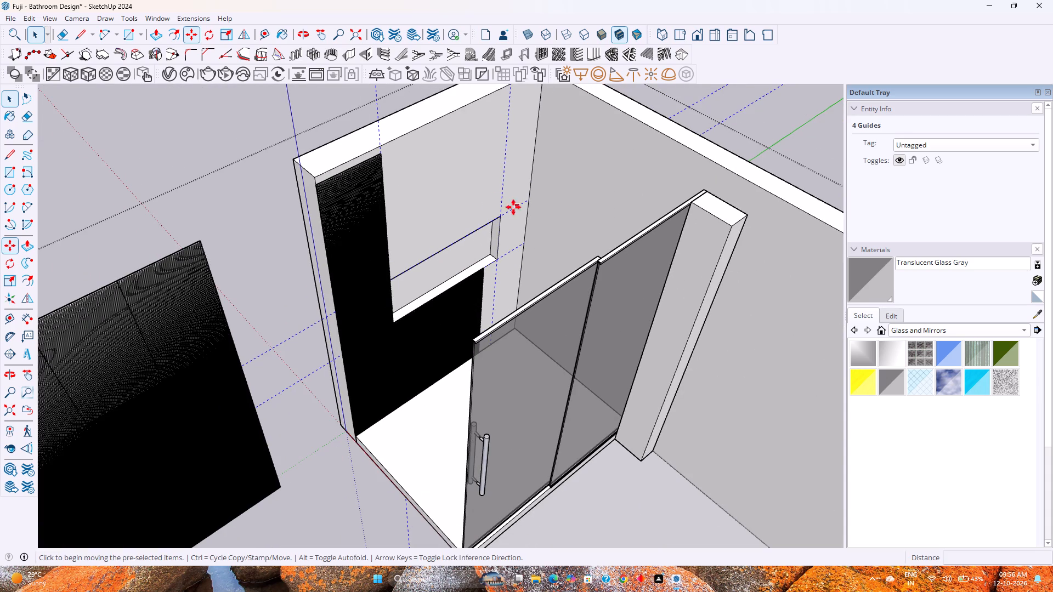
scroll(372, 156, "up", 14)
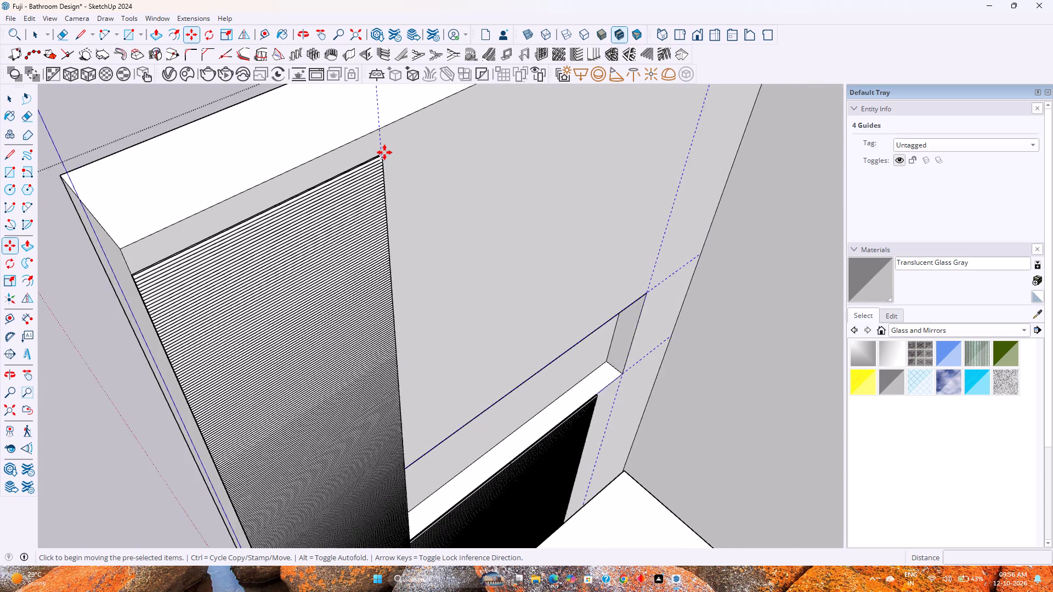
scroll(384, 152, "up", 14)
scroll(365, 177, "down", 11)
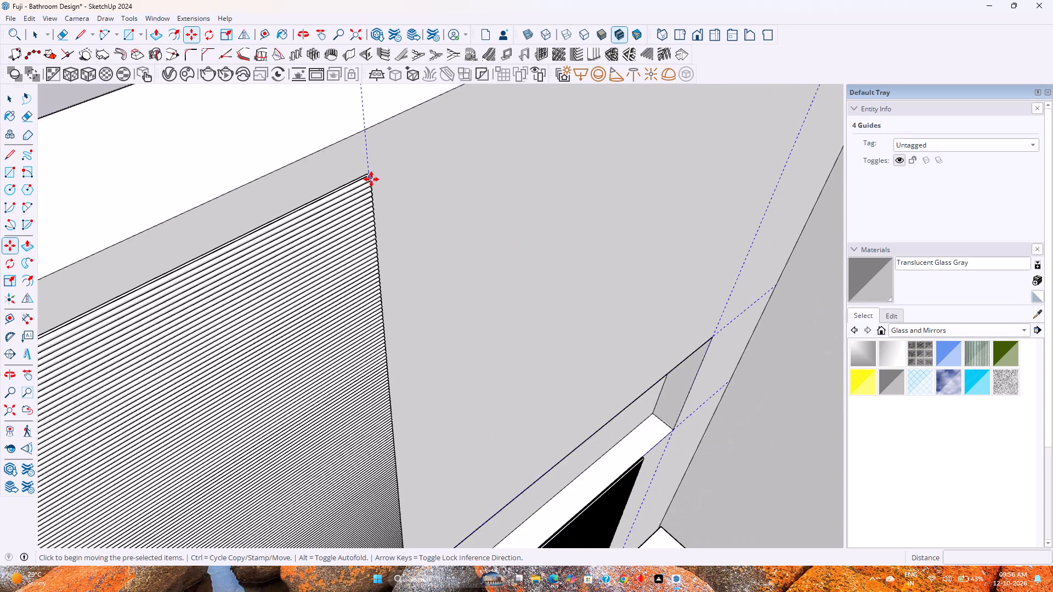
scroll(371, 179, "down", 6)
scroll(66, 330, "up", 20)
scroll(66, 330, "up", 1)
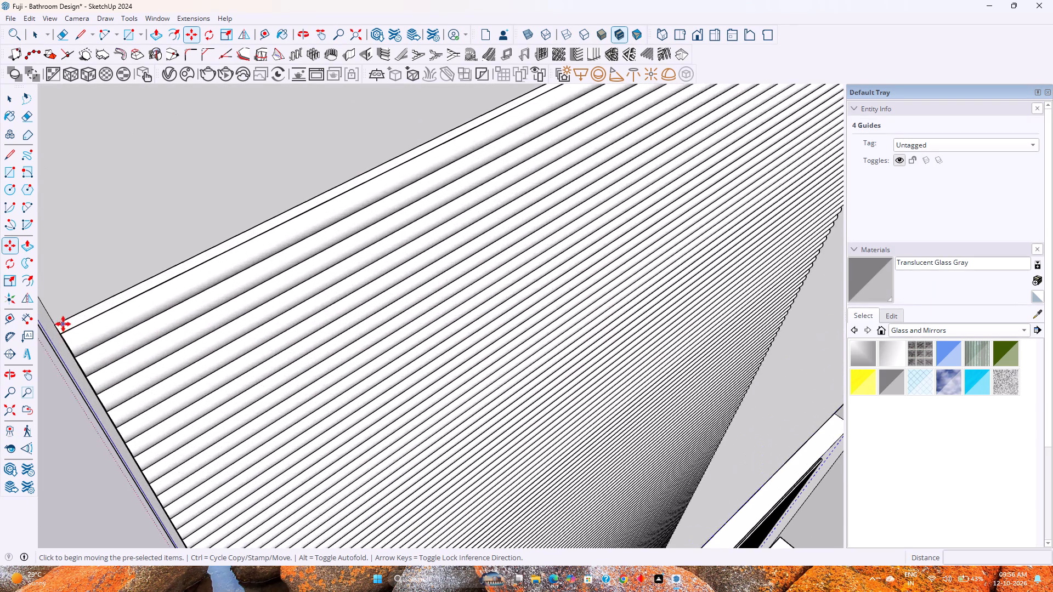
scroll(63, 324, "up", 2)
middle_click_drag(84, 312, 219, 298, "shift")
scroll(219, 298, "up", 1)
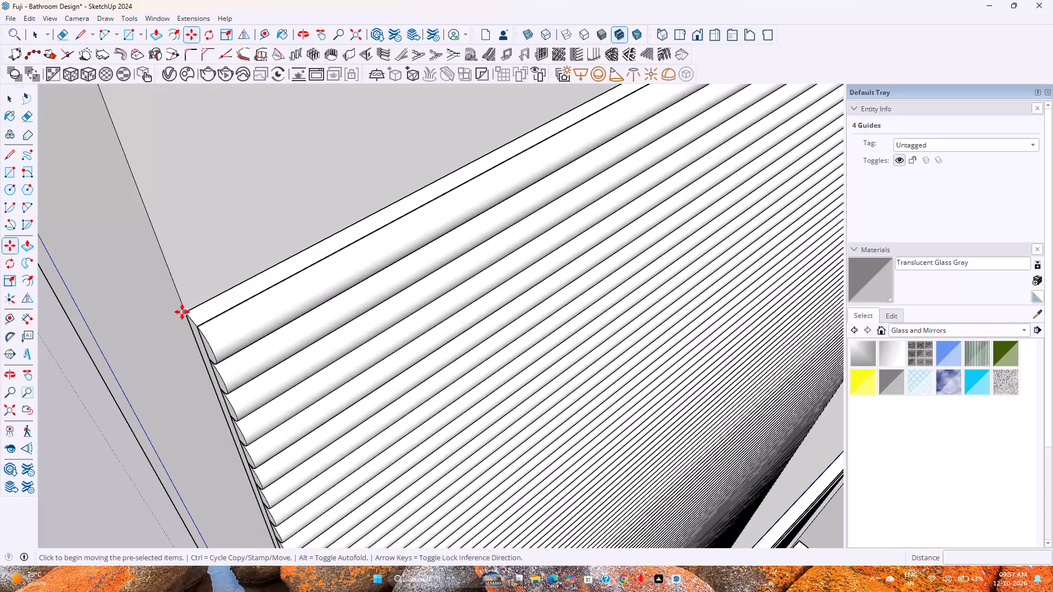
left_click(184, 312)
scroll(155, 328, "down", 16)
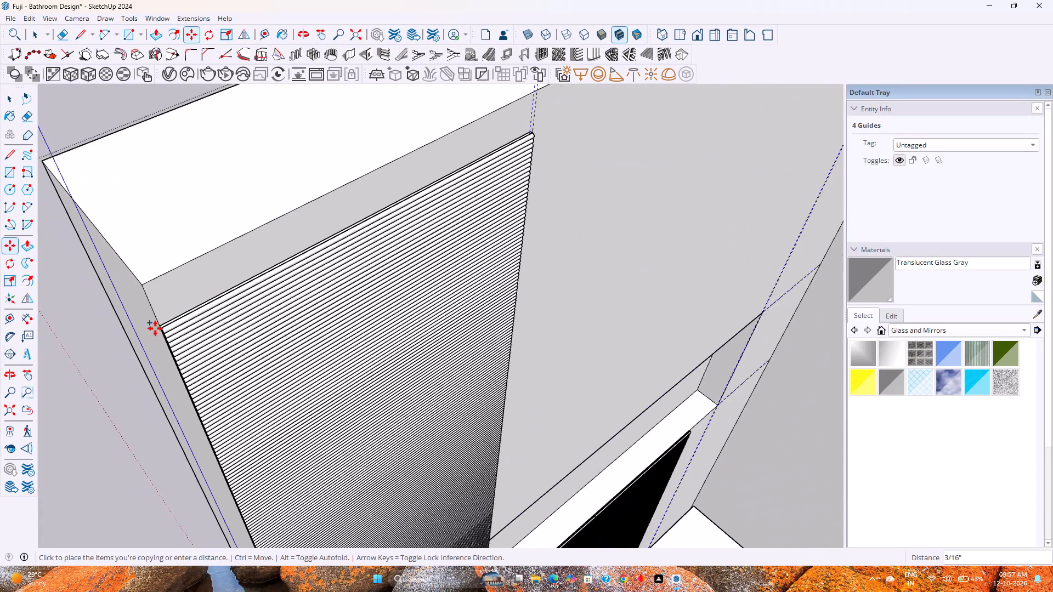
scroll(155, 328, "down", 18)
middle_click_drag(157, 345, 585, 170, "shift")
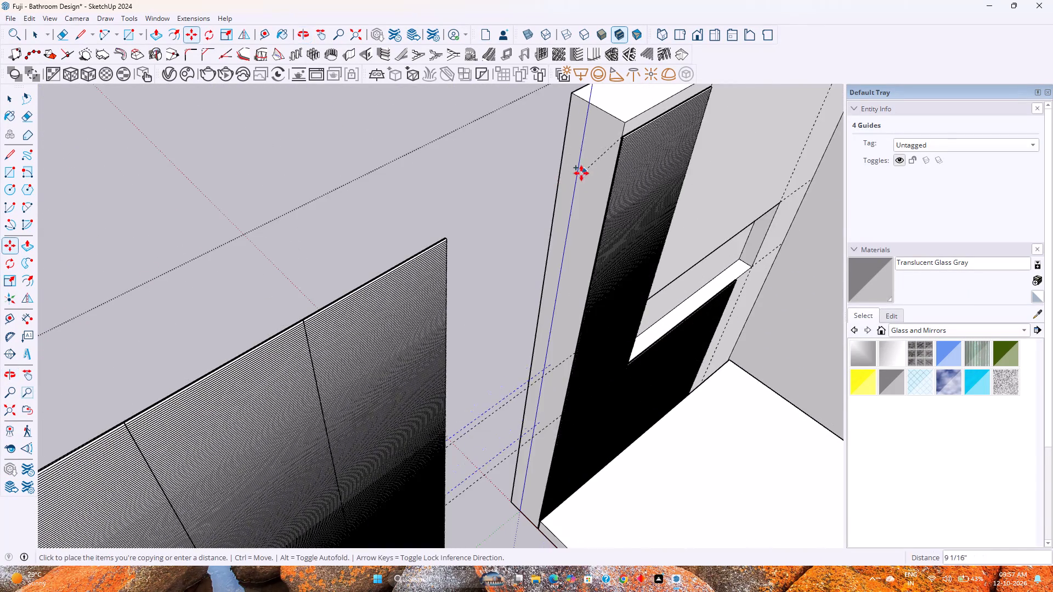
scroll(545, 195, "down", 8)
scroll(260, 356, "up", 3)
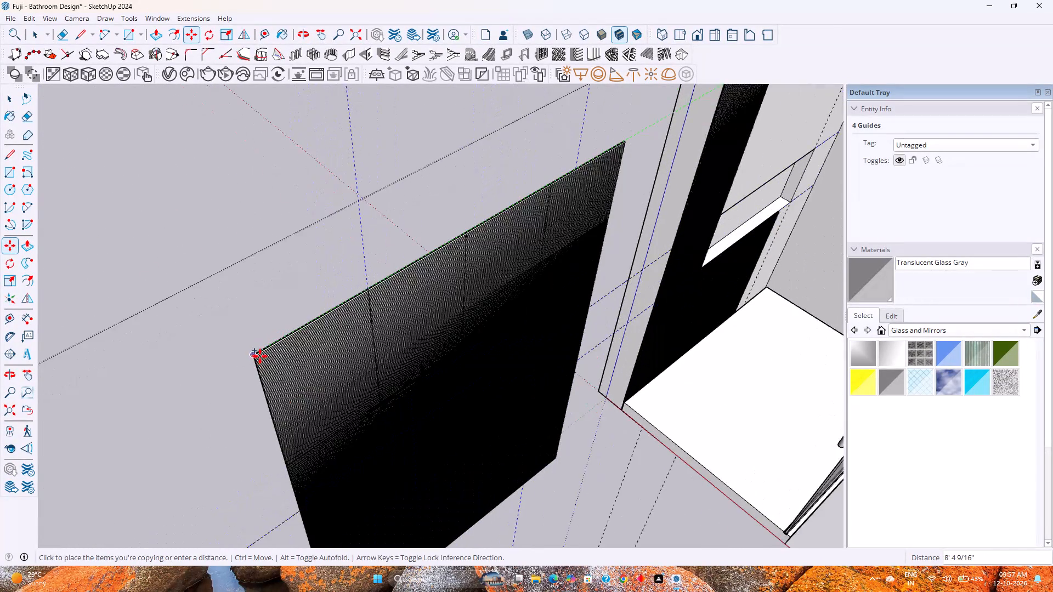
scroll(260, 356, "up", 13)
left_click(243, 347)
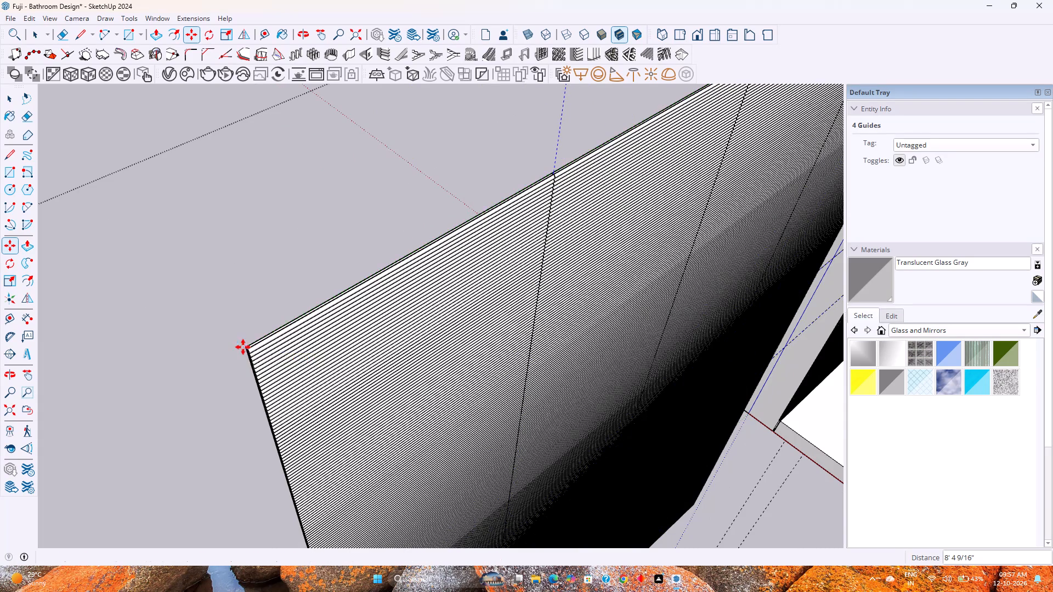
Move the niche block about 6' 10 15/16" so its bottom corner meets the copied guides' intersection on the freestanding panel set.
middle_click_drag(251, 365, 189, 283)
scroll(233, 281, "down", 16)
middle_click_drag(302, 338, 314, 339)
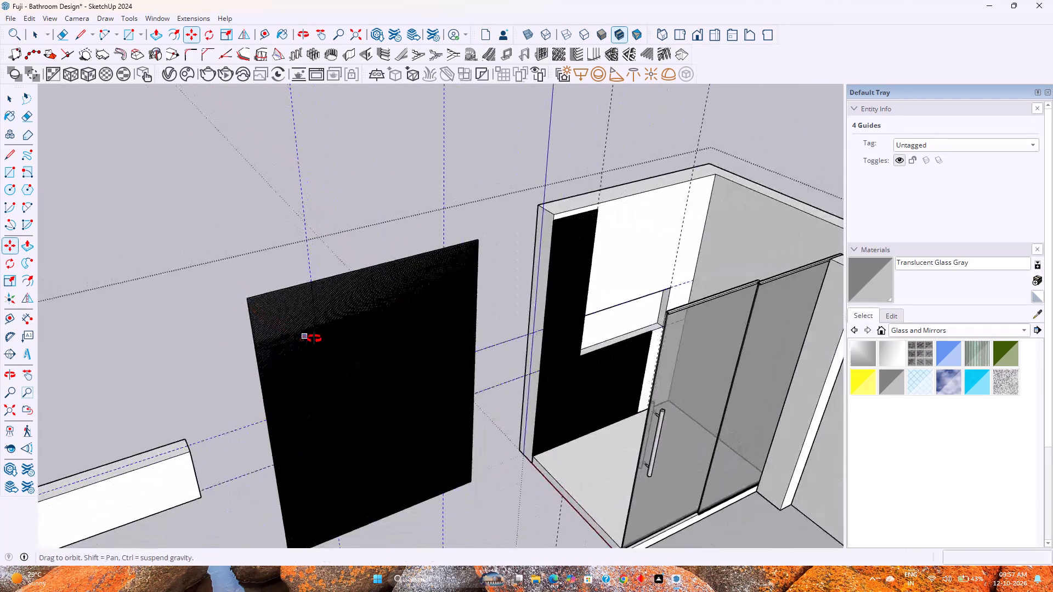
middle_click_drag(314, 339, 748, 286)
key("space")
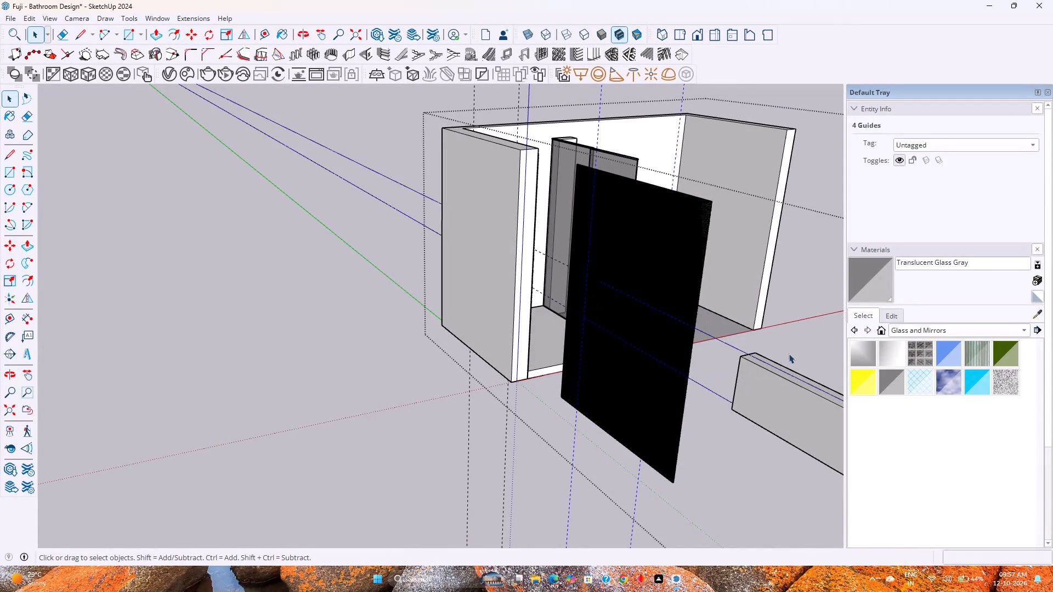
left_click(760, 397)
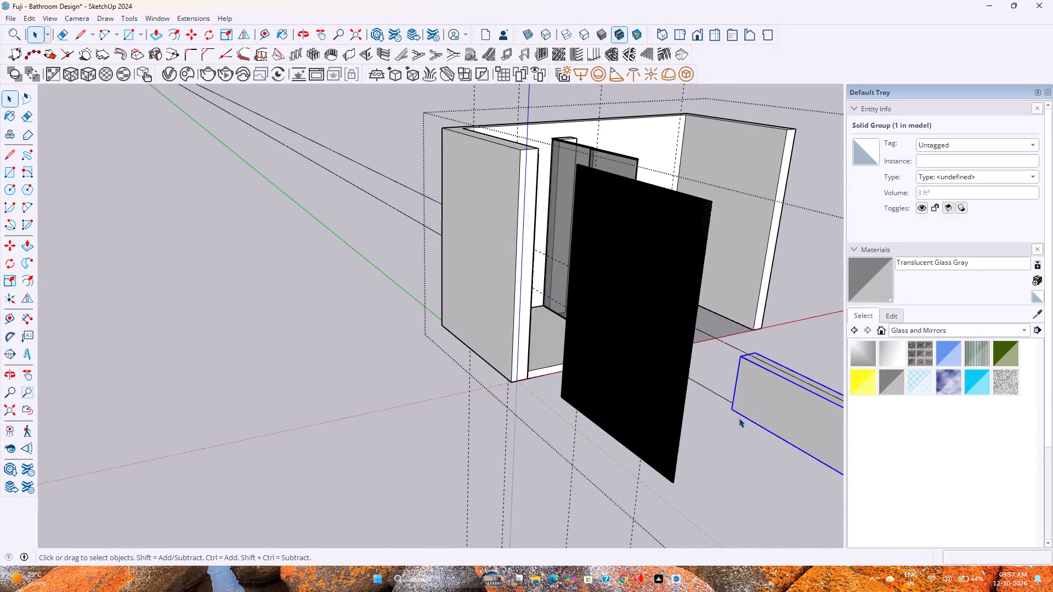
key("c")
scroll(727, 428, "up", 4)
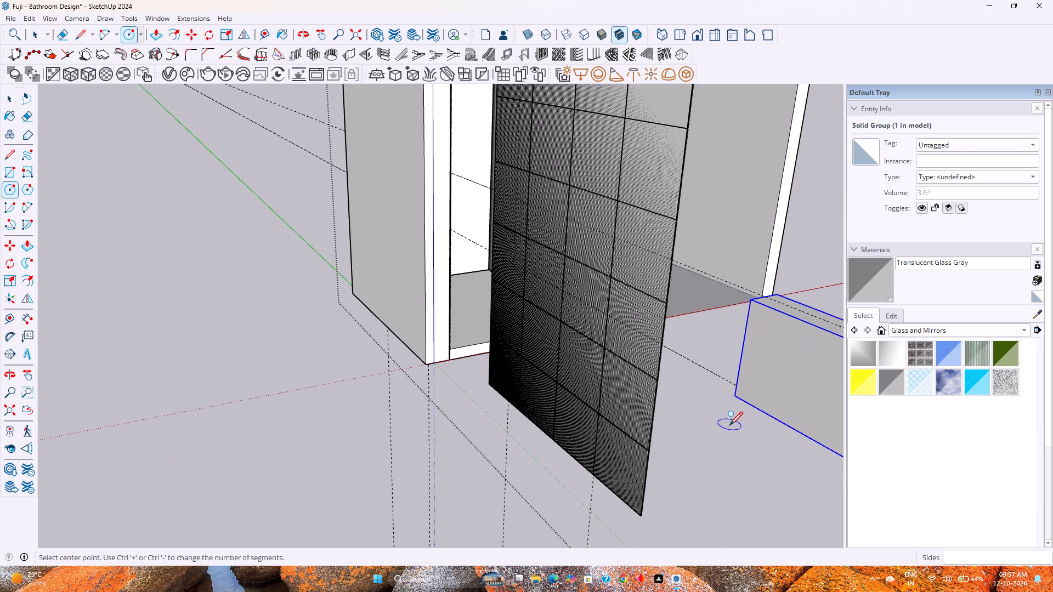
key("m")
left_click(734, 400)
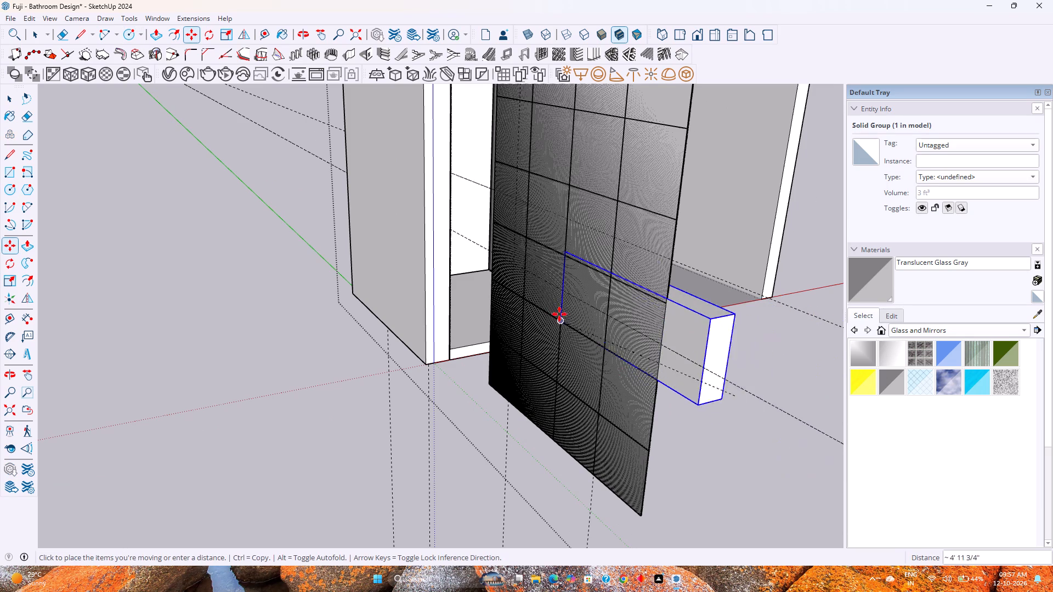
scroll(514, 264, "up", 4)
middle_click_drag(514, 264, 642, 241)
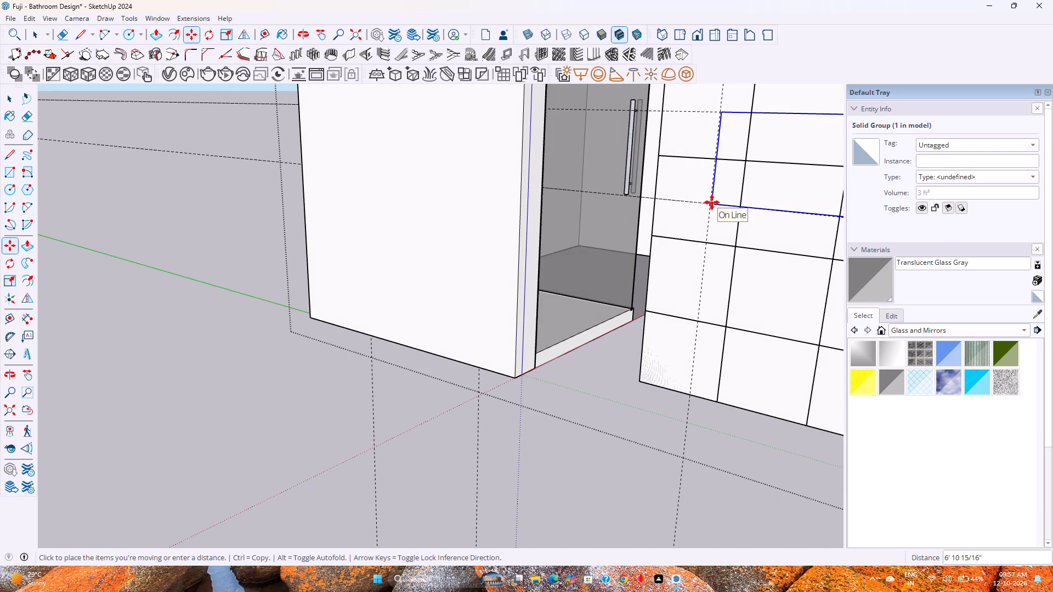
left_click(710, 204)
key("space")
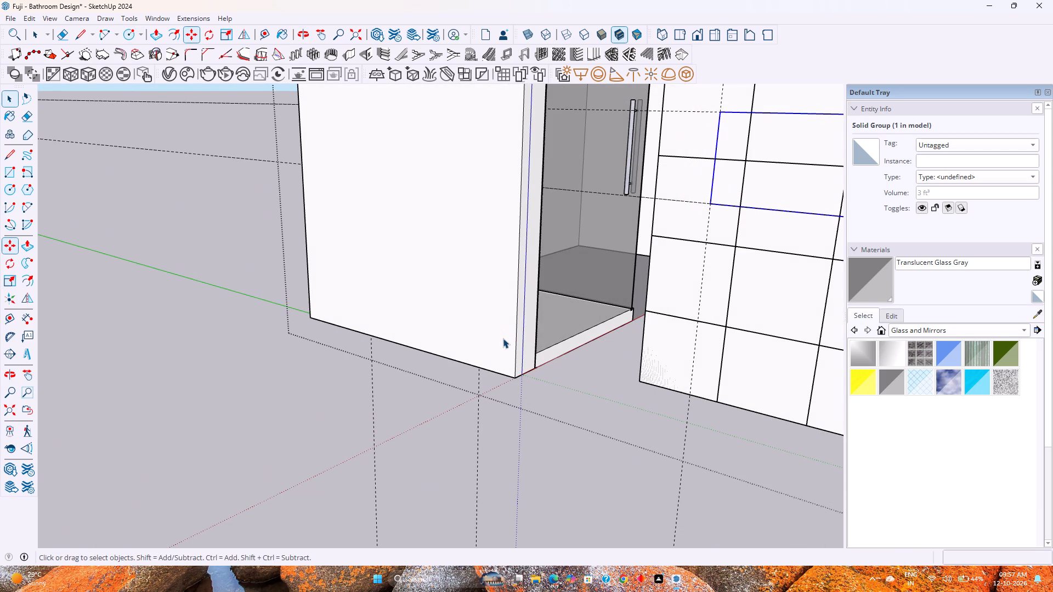
Move the niche block 1 7/8" along its thickness, back through the freestanding panel set.
scroll(504, 340, "down", 2)
middle_click_drag(504, 340, 278, 383)
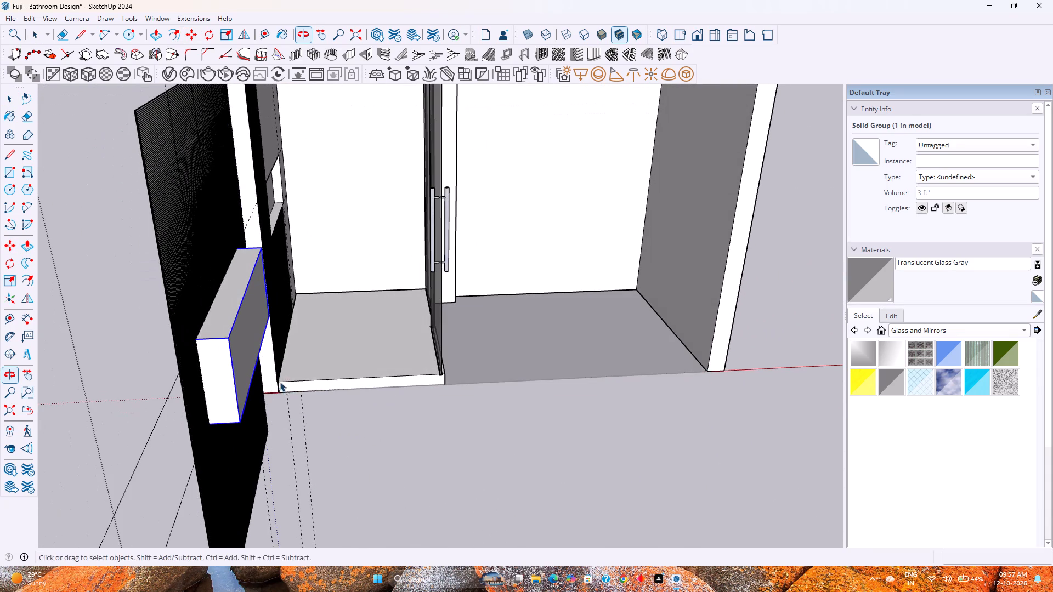
key("space")
scroll(251, 350, "up", 3)
key("m")
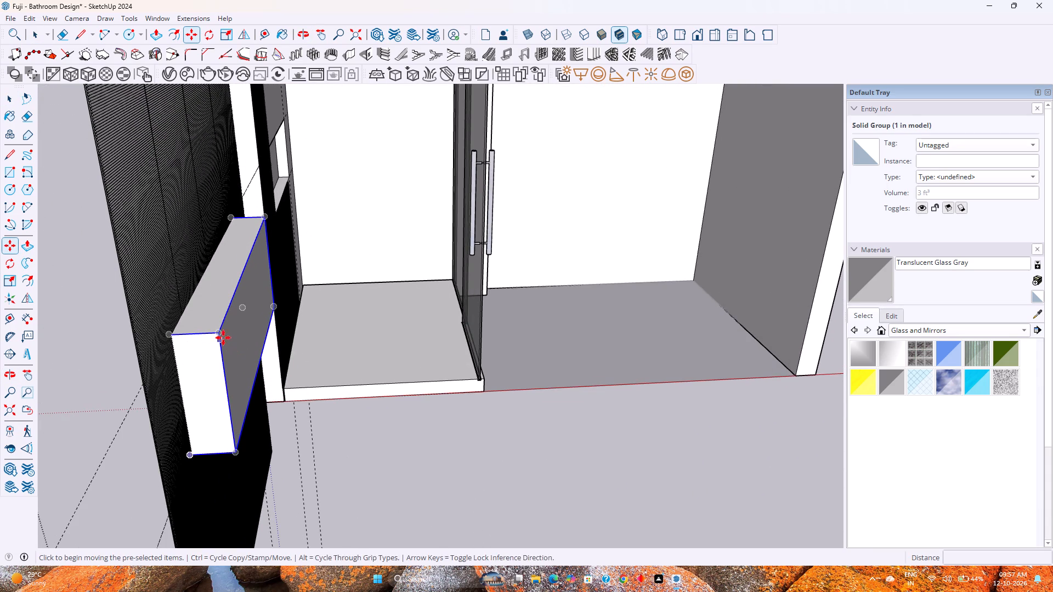
left_click(221, 334)
left_click(203, 335)
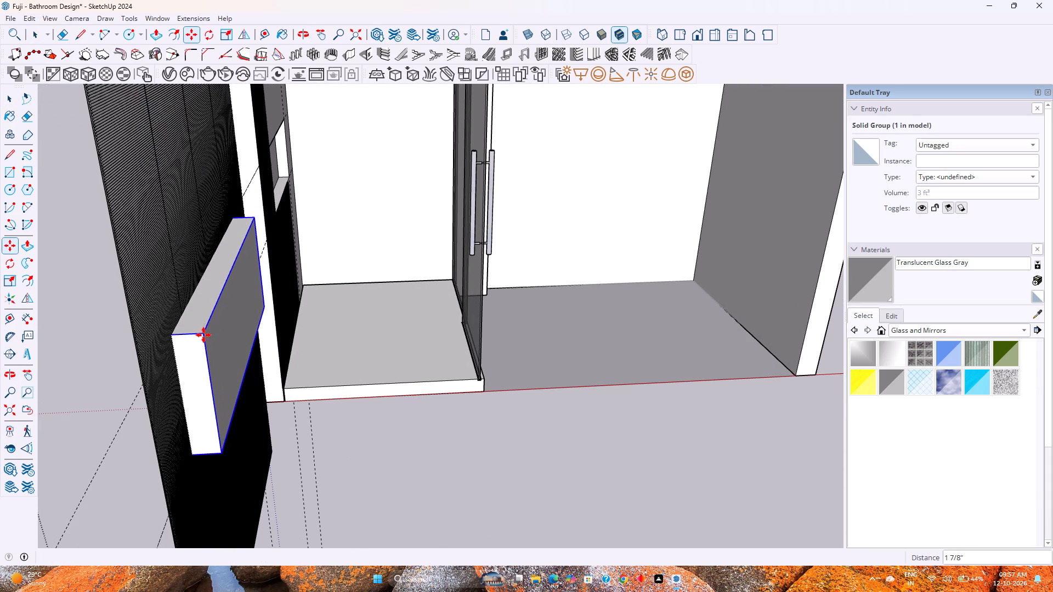
key("space")
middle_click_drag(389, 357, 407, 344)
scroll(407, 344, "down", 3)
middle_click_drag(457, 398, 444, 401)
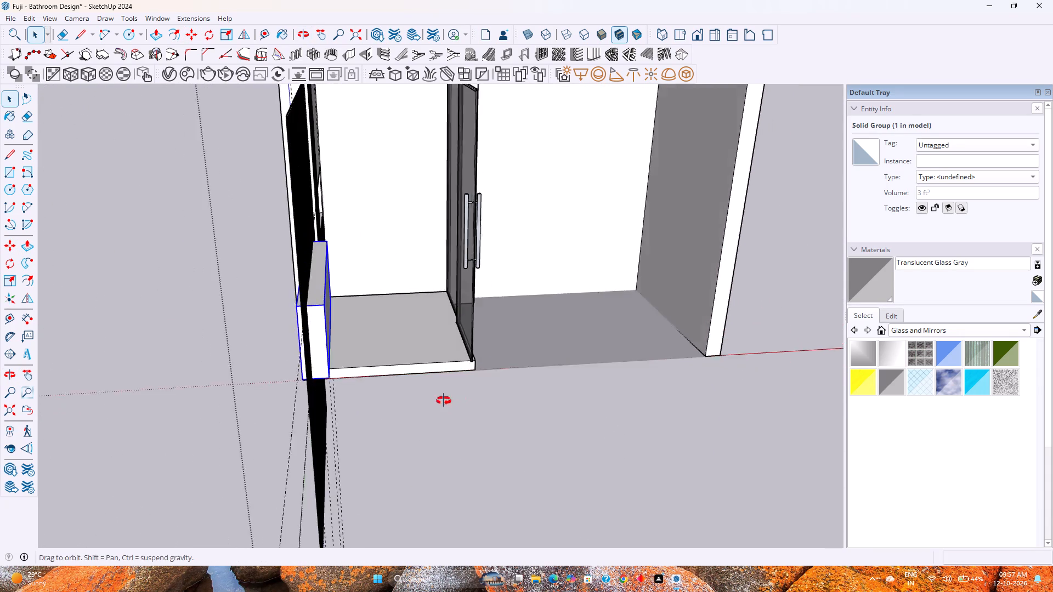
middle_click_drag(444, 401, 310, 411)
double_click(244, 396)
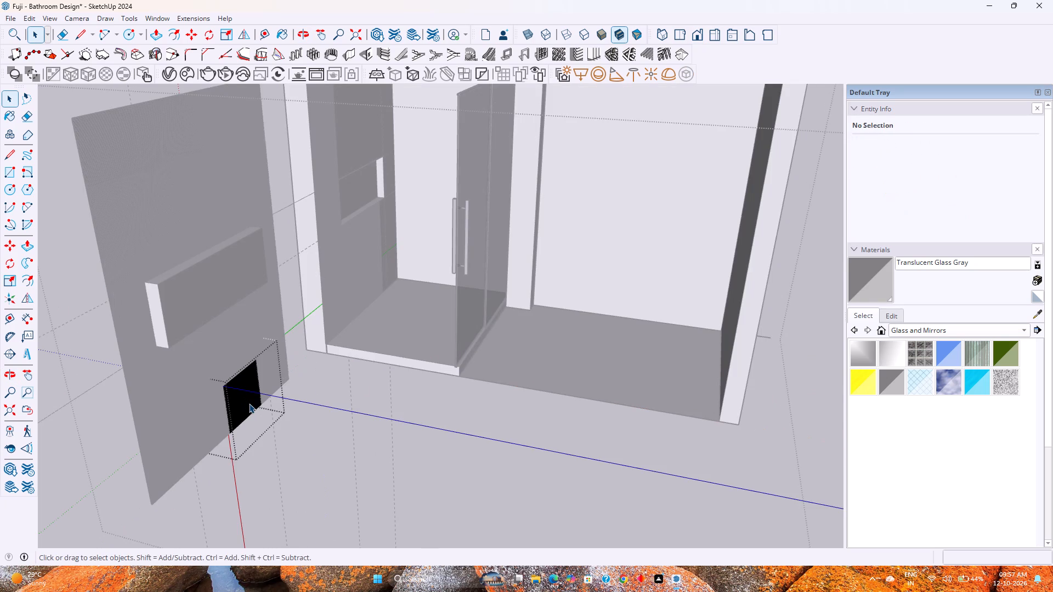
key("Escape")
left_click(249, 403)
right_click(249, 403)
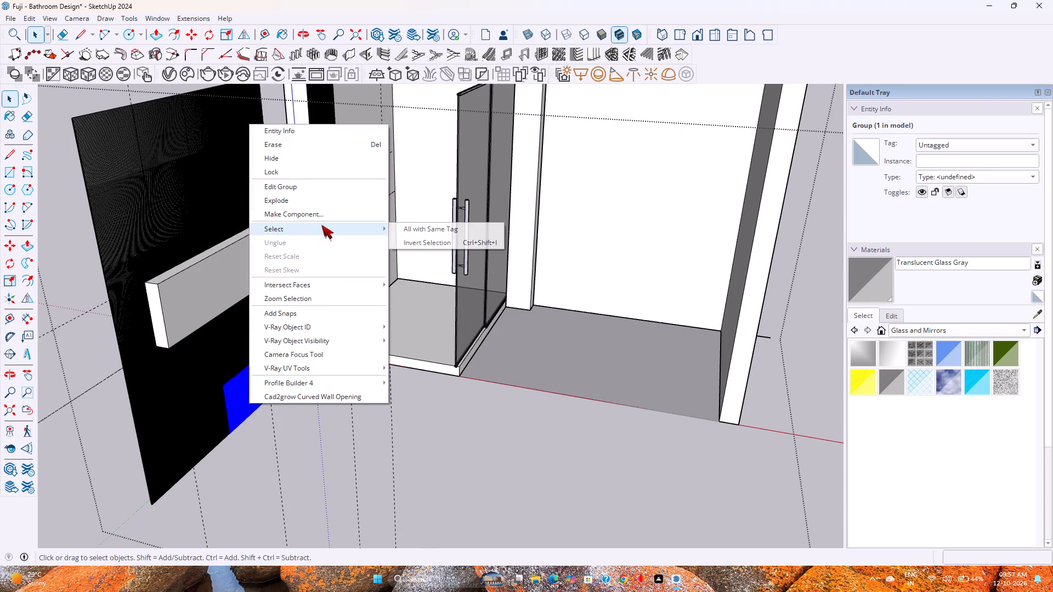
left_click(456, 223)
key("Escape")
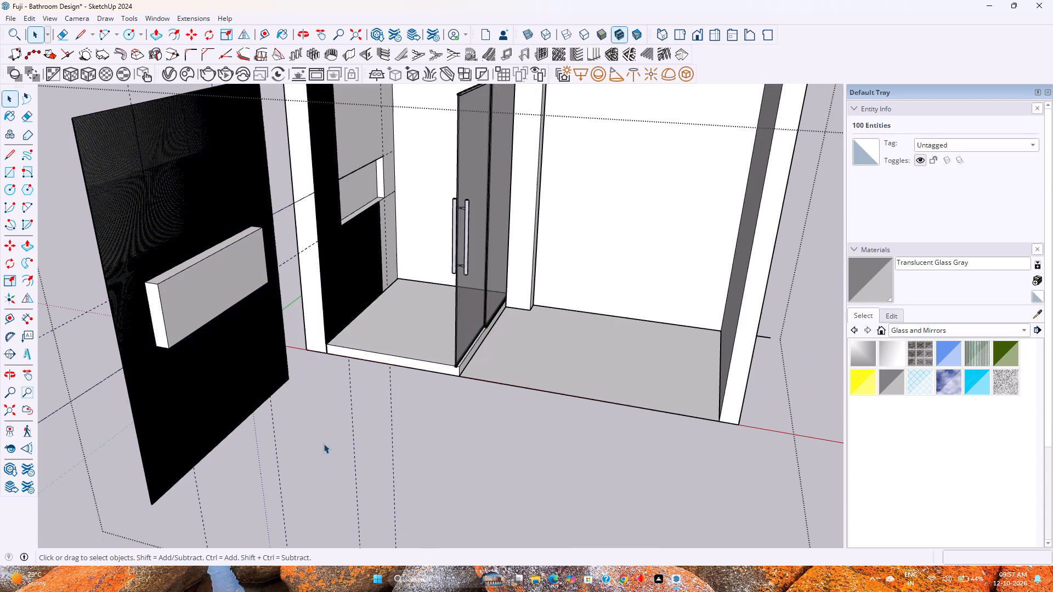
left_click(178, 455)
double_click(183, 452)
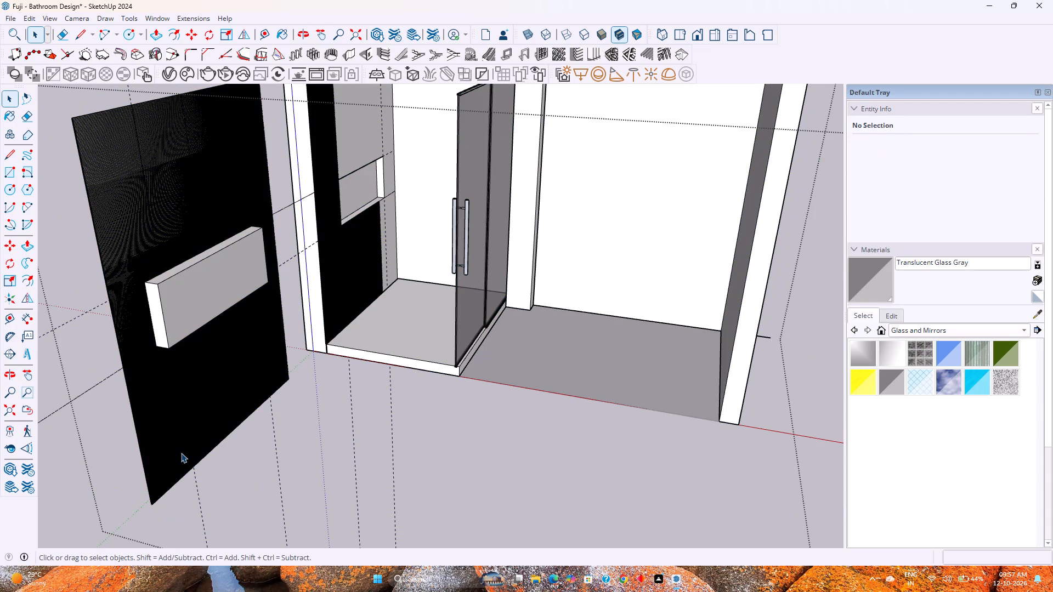
Combine all 24 ribbed panels of the freestanding set into one group, leaving the niche block out.
left_click(181, 453)
left_click(213, 431, "ctrl")
left_click(159, 407, "ctrl")
left_click(208, 381, "ctrl")
left_click(247, 389, "ctrl")
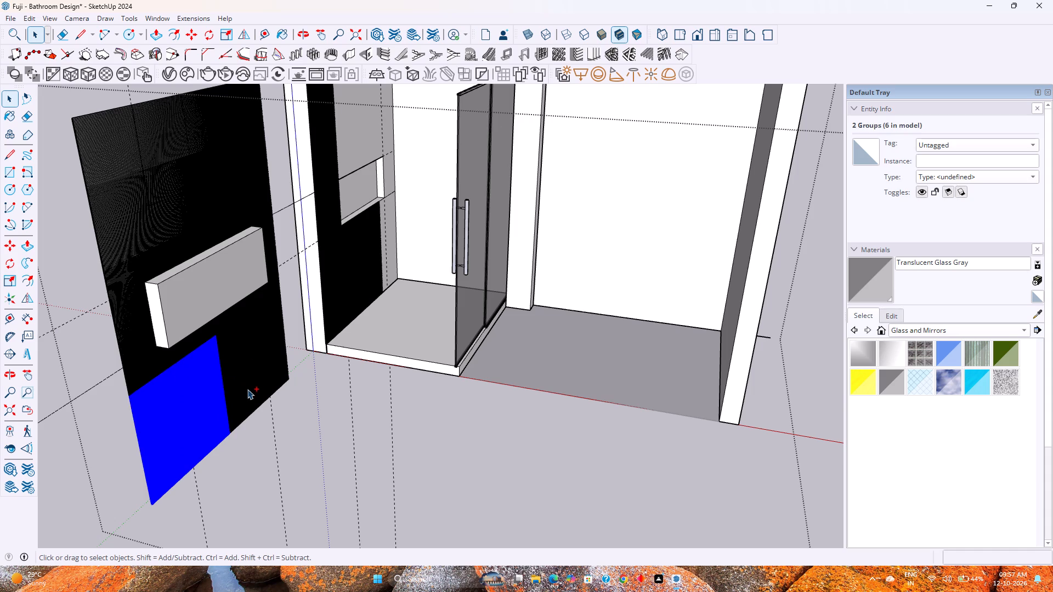
left_click(239, 354, "ctrl")
left_click(269, 368, "ctrl")
left_click(275, 329, "ctrl")
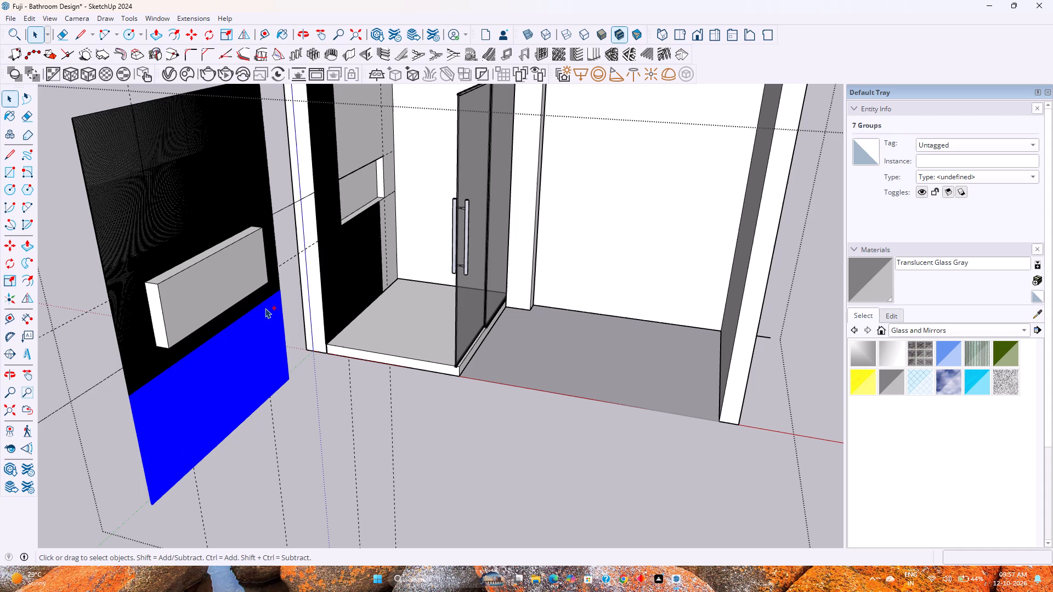
left_click(264, 293, "ctrl")
left_click(236, 314, "ctrl")
left_click(206, 334, "ctrl")
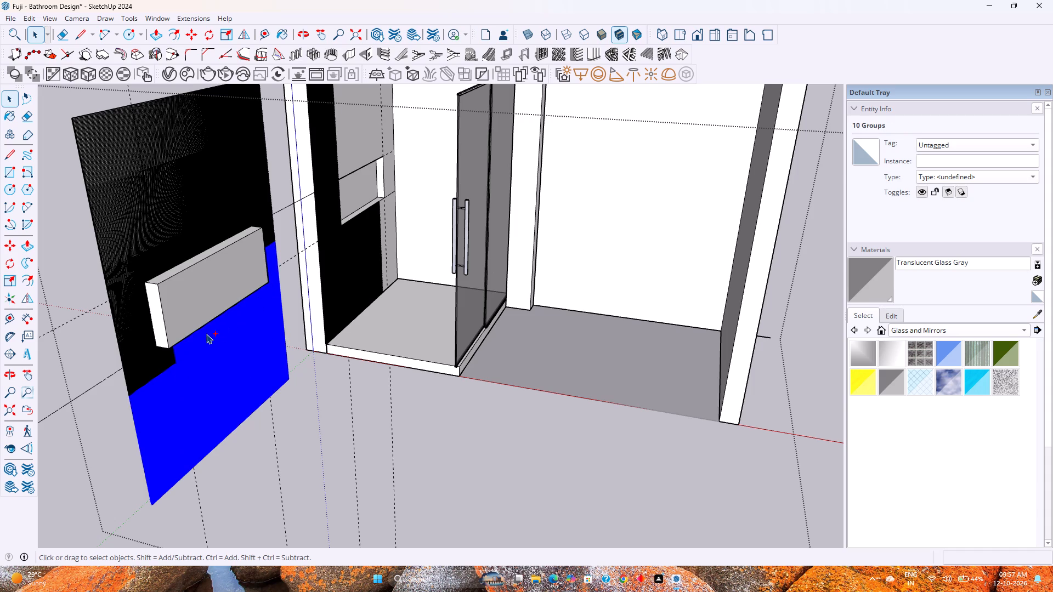
left_click(161, 362, "ctrl")
left_click(135, 307, "ctrl")
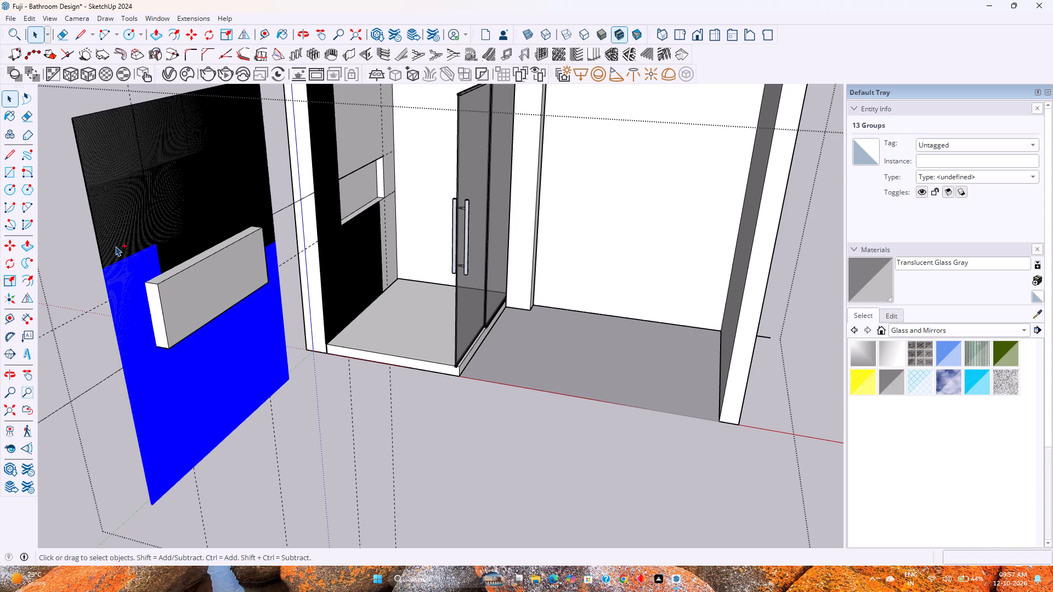
left_click(114, 242, "ctrl")
left_click(114, 169, "ctrl")
left_click(200, 228, "ctrl")
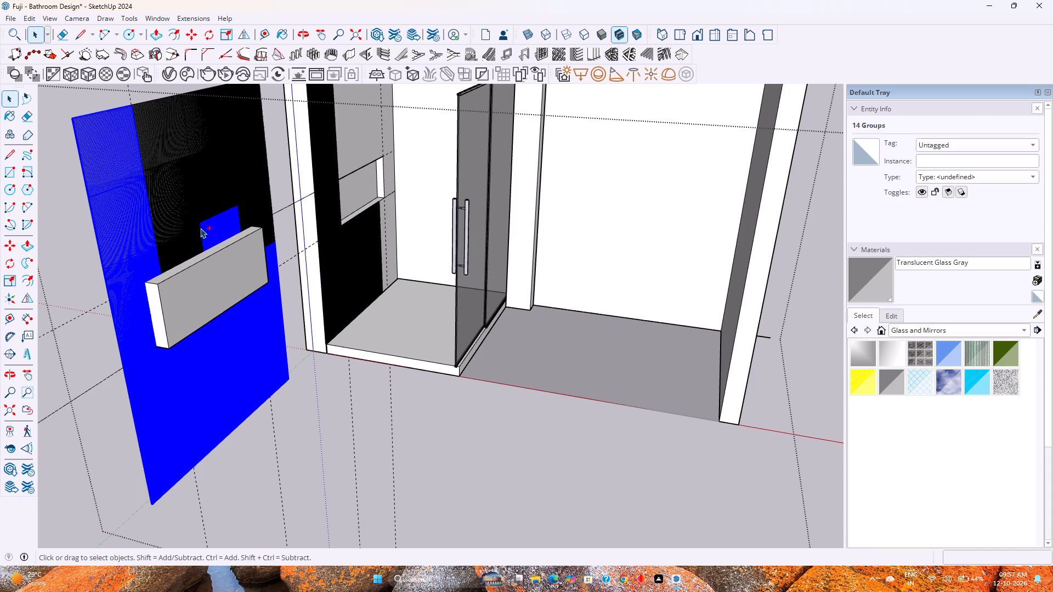
left_click(188, 255, "ctrl")
left_click(186, 213, "ctrl")
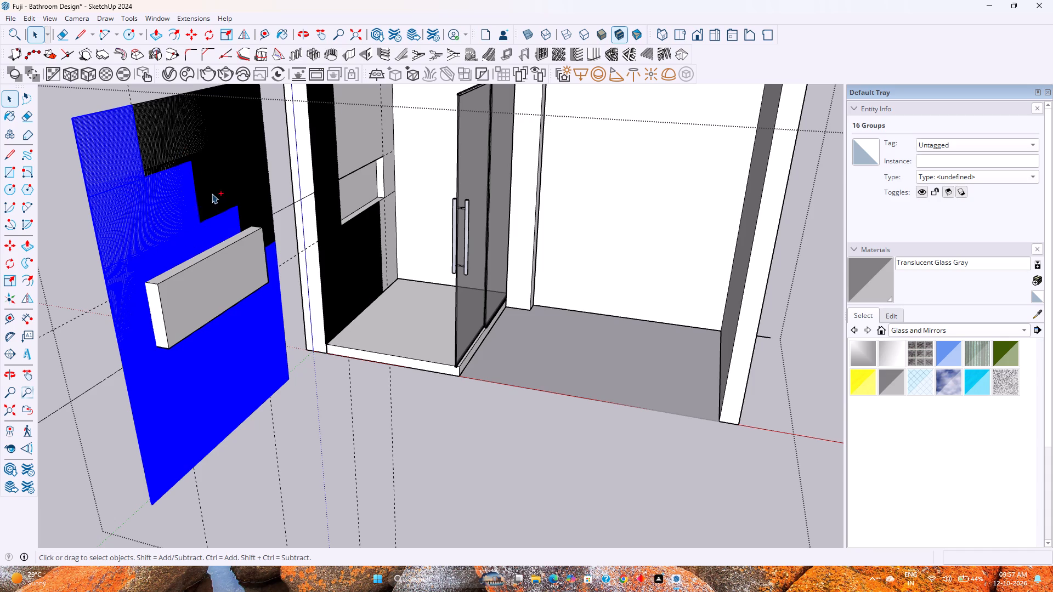
left_click(213, 193, "ctrl")
left_click(151, 143, "ctrl")
left_click(195, 132, "ctrl")
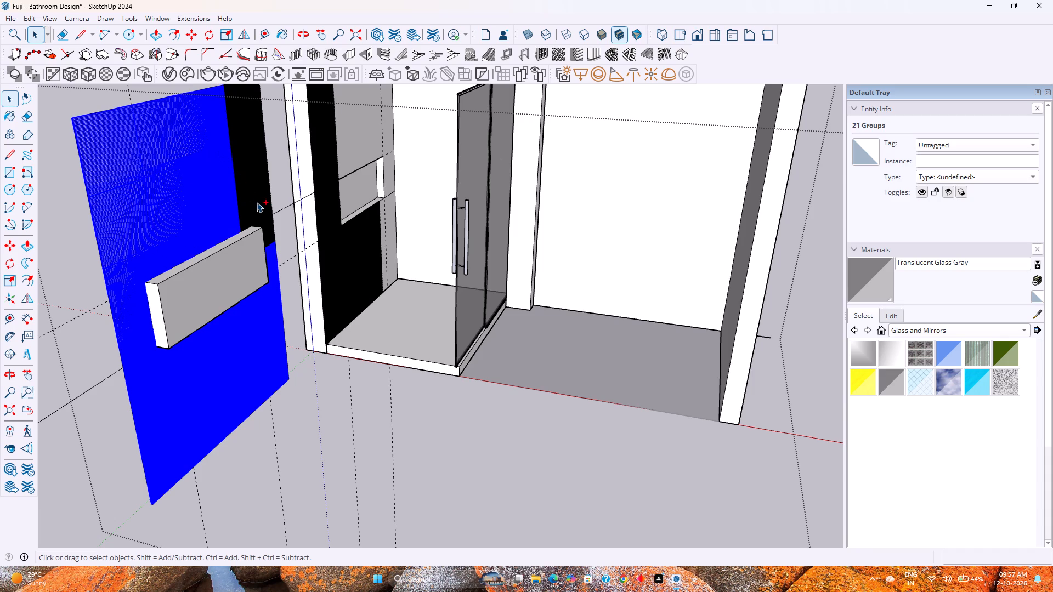
left_click(257, 203, "ctrl")
left_click(257, 170, "ctrl")
left_click(253, 133, "ctrl")
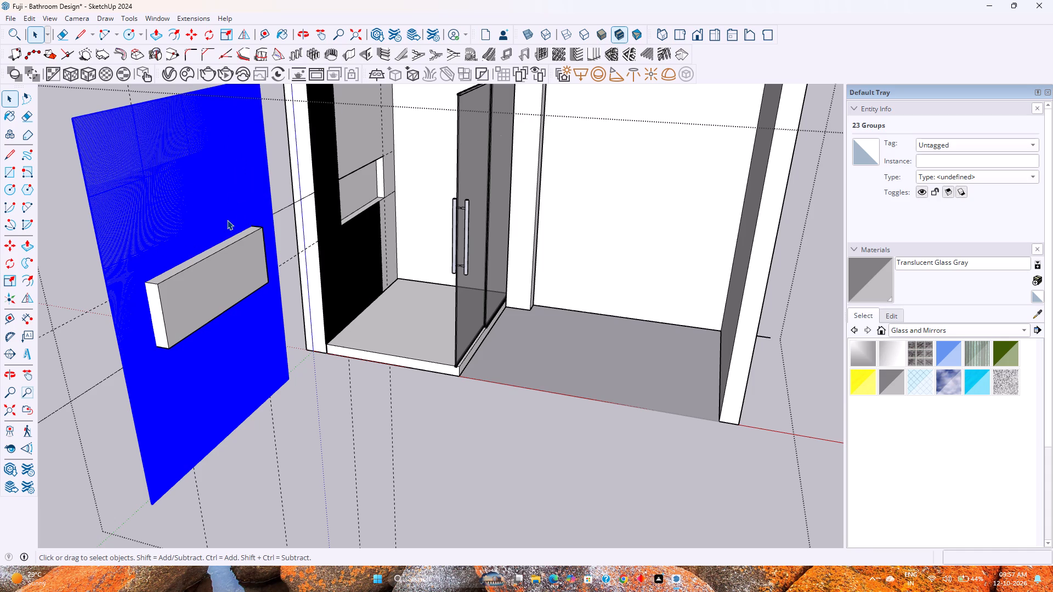
scroll(245, 294, "down", 1)
middle_click_drag(141, 367, 422, 346)
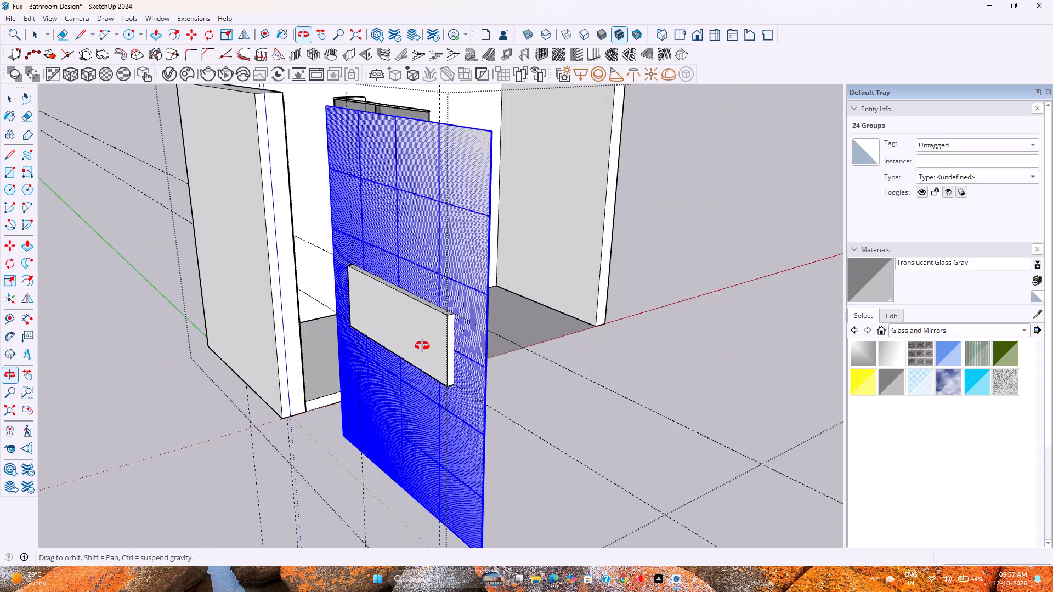
middle_click_drag(422, 346, 151, 383)
right_click(138, 243)
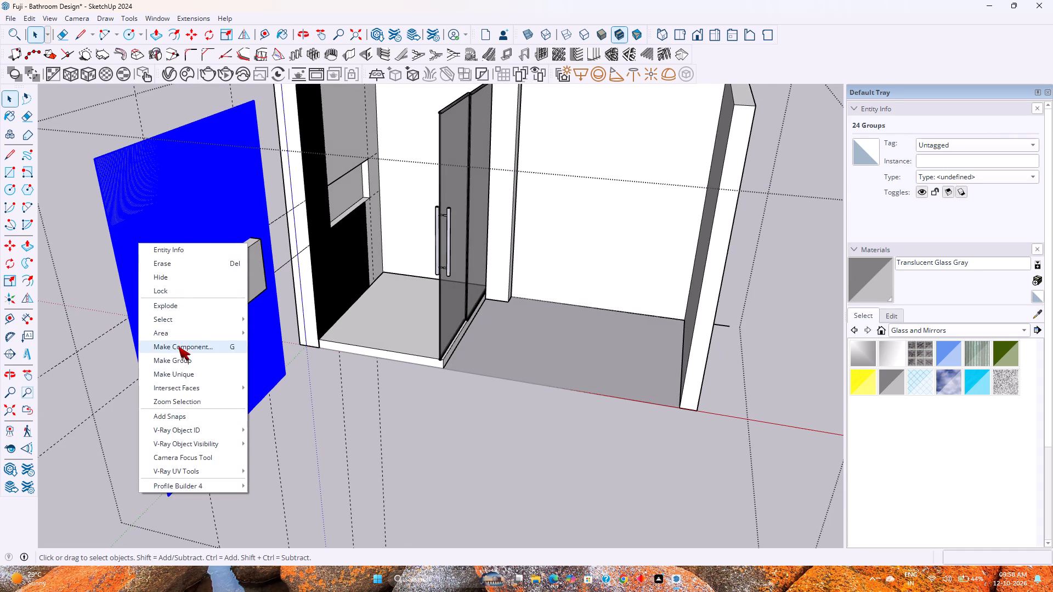
left_click(178, 346)
left_click(596, 130)
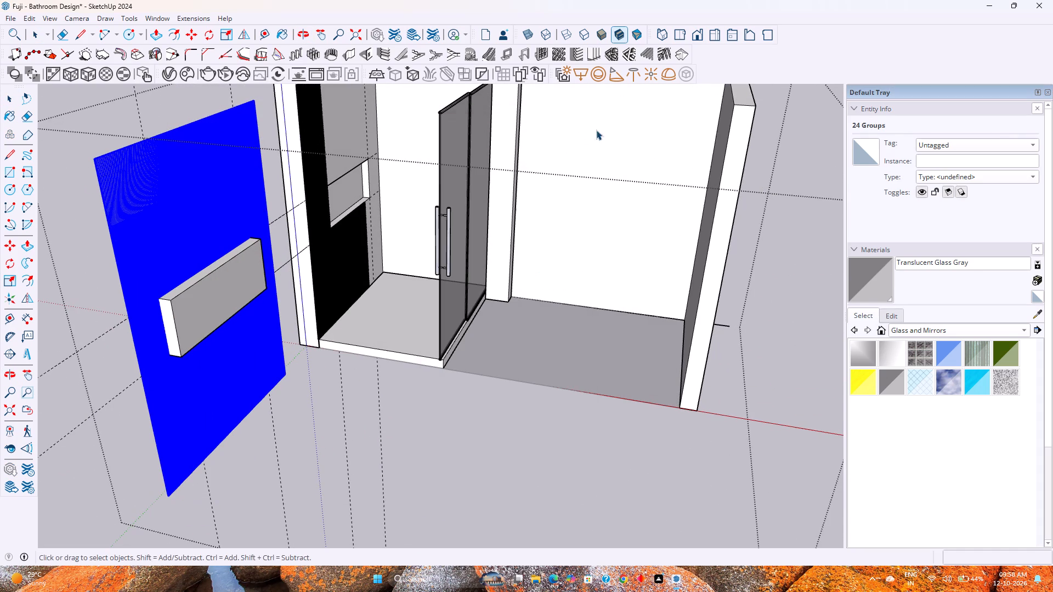
right_click(180, 226)
left_click(213, 346)
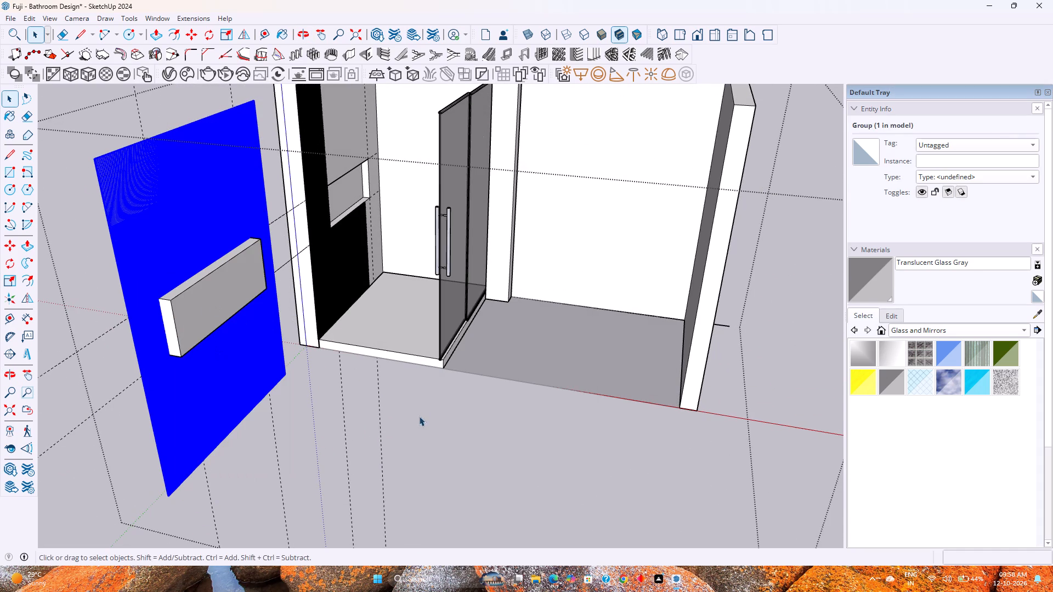
left_click(443, 422)
left_click(210, 364)
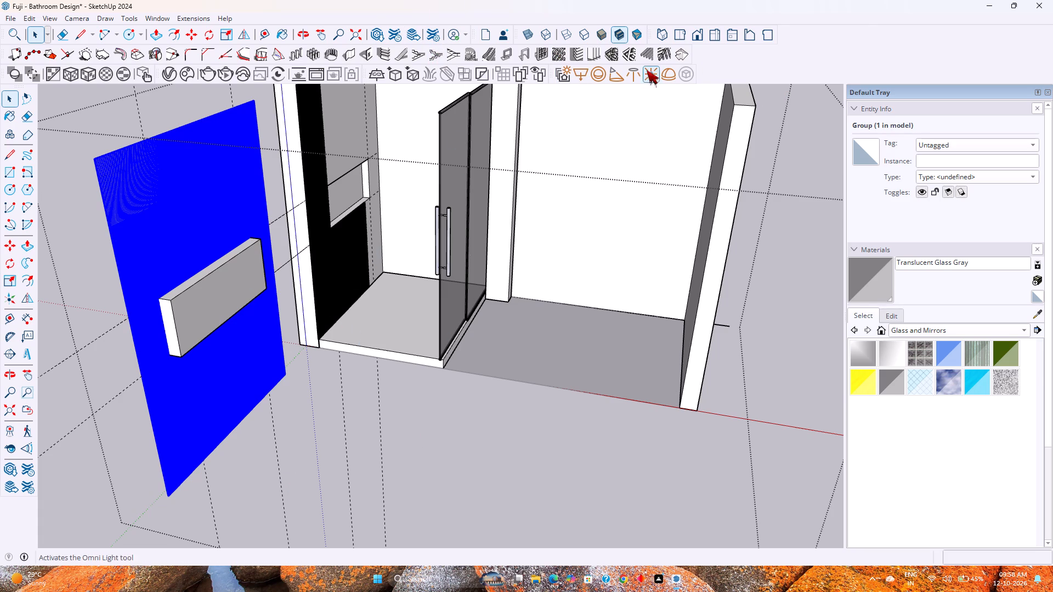
Show the Solid Tools set and dock it at the end of the second tool row, after the 1001bit tools.
right_click(728, 71)
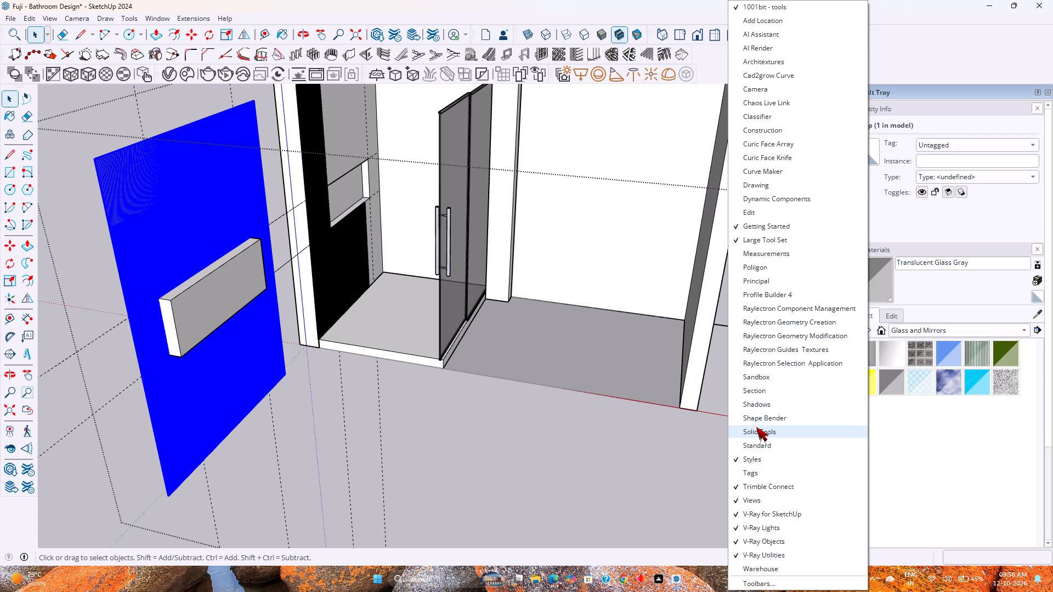
left_click(756, 427)
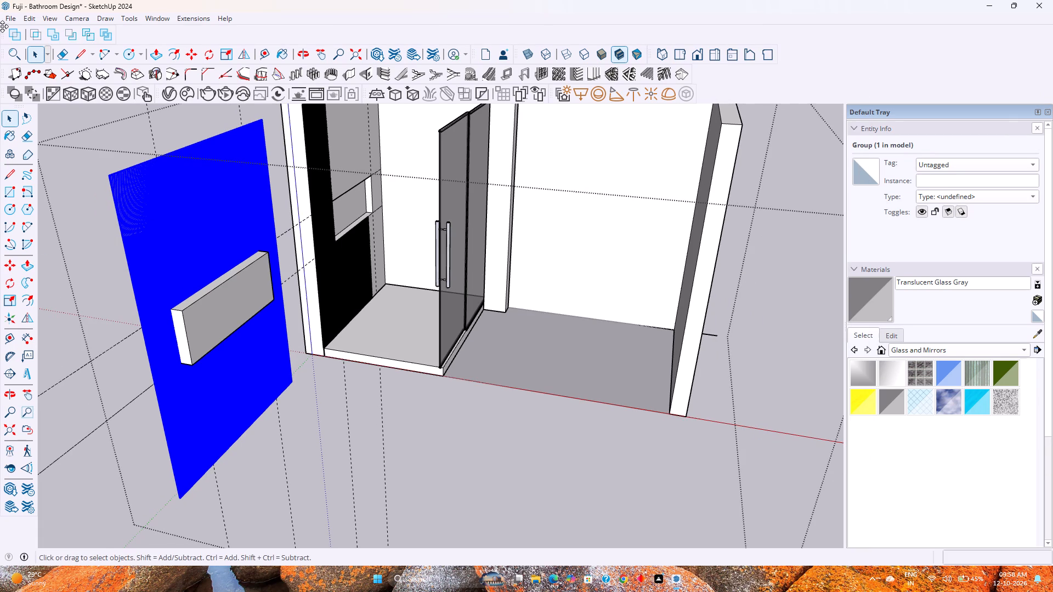
left_click_drag(0, 31, 295, 46)
left_click_drag(4, 30, 687, 66)
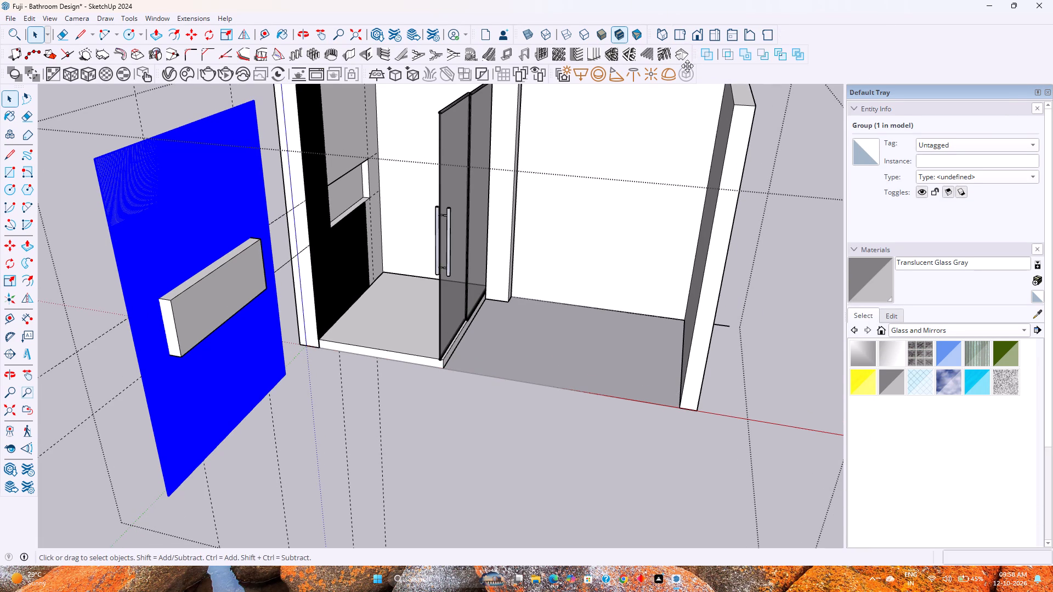
left_click_drag(687, 66, 685, 69)
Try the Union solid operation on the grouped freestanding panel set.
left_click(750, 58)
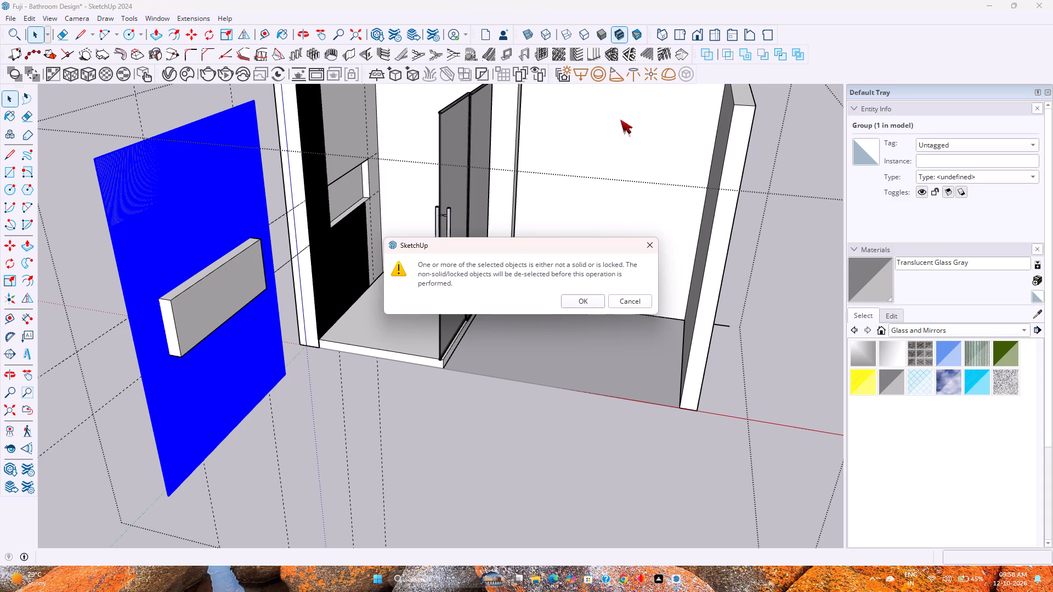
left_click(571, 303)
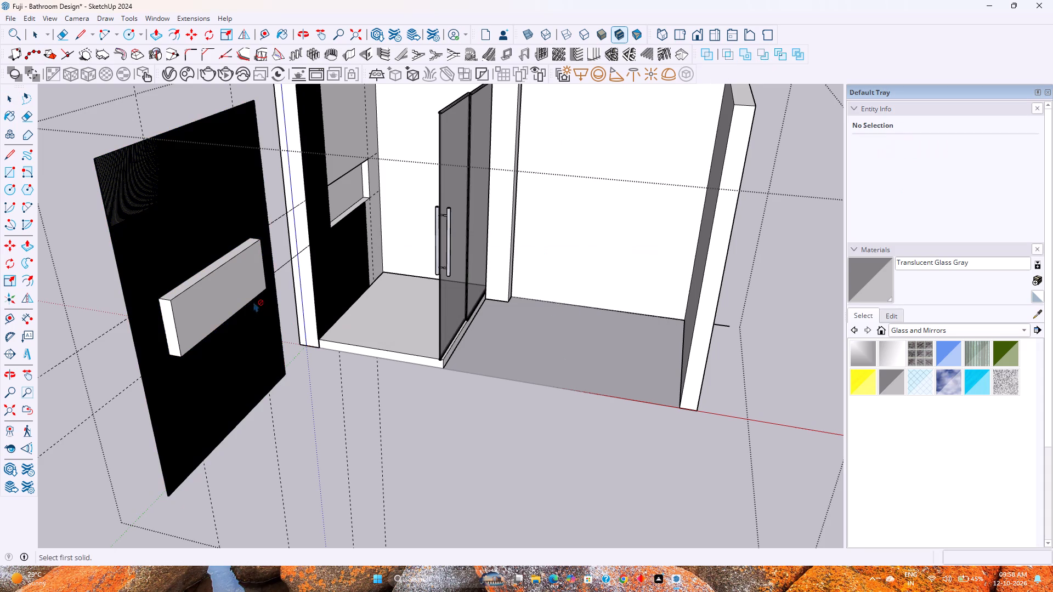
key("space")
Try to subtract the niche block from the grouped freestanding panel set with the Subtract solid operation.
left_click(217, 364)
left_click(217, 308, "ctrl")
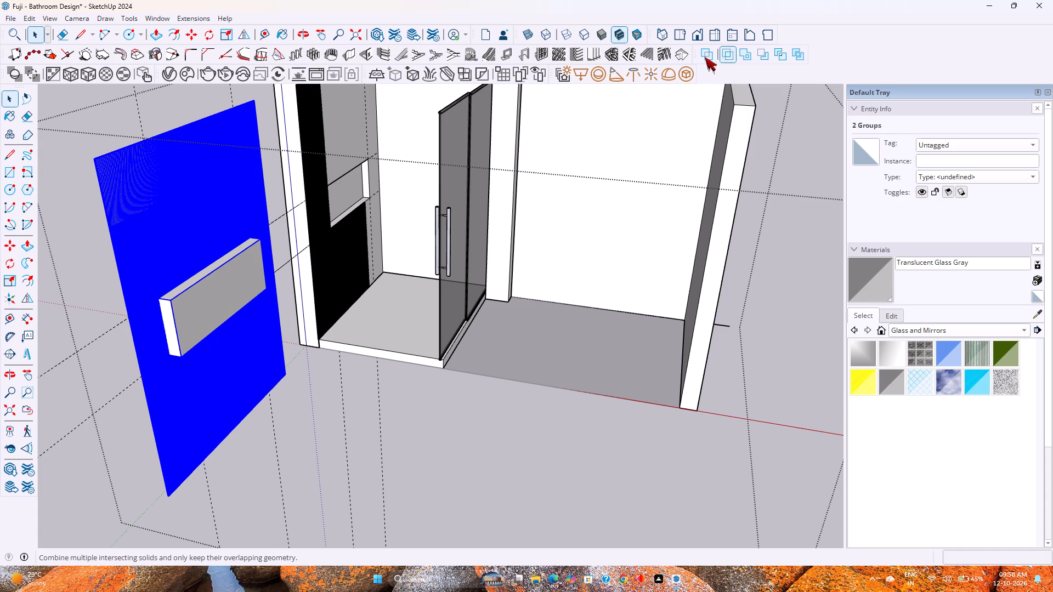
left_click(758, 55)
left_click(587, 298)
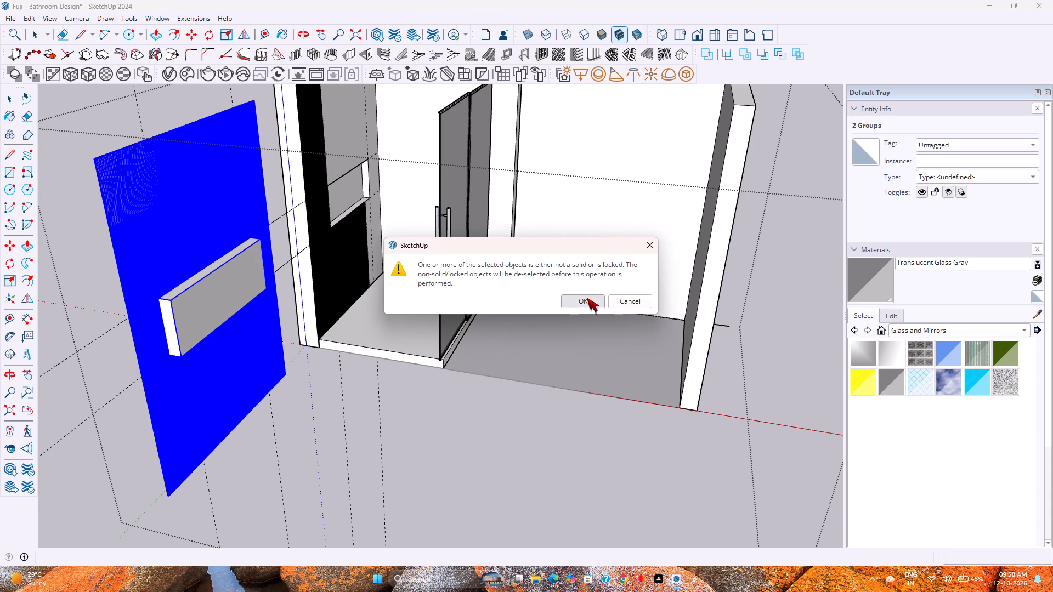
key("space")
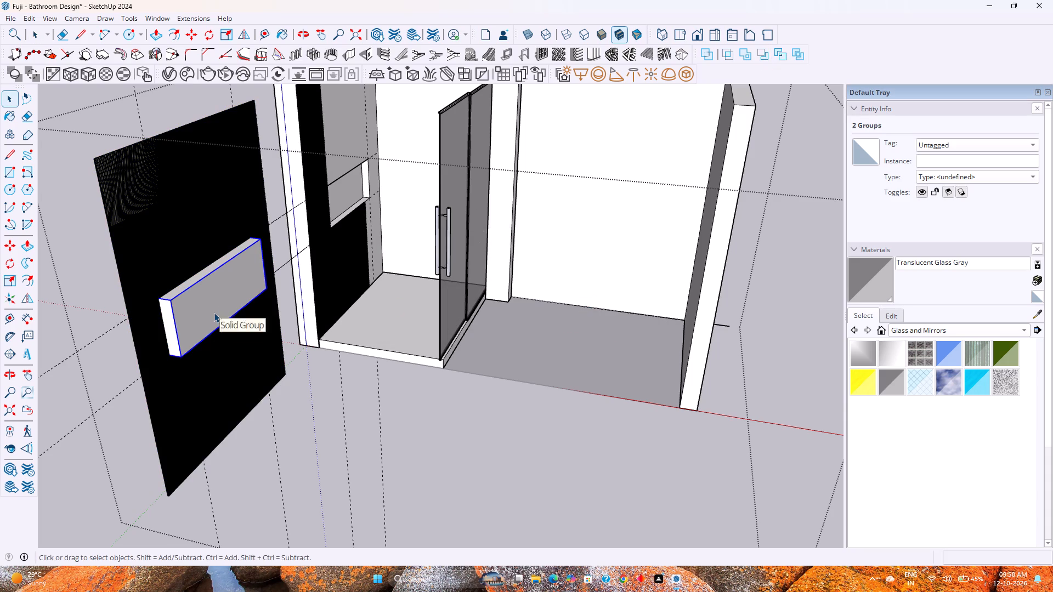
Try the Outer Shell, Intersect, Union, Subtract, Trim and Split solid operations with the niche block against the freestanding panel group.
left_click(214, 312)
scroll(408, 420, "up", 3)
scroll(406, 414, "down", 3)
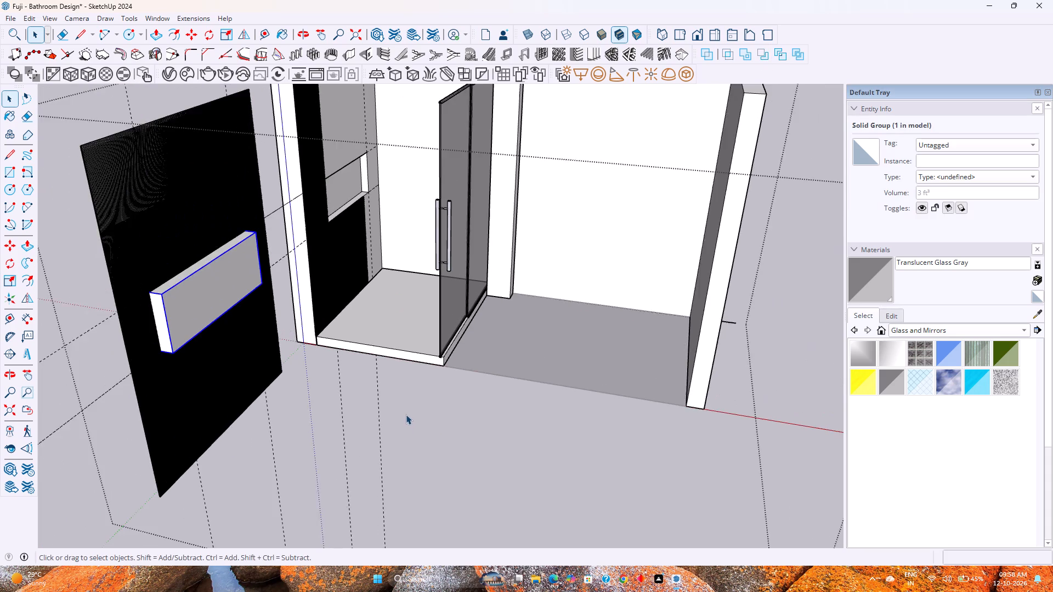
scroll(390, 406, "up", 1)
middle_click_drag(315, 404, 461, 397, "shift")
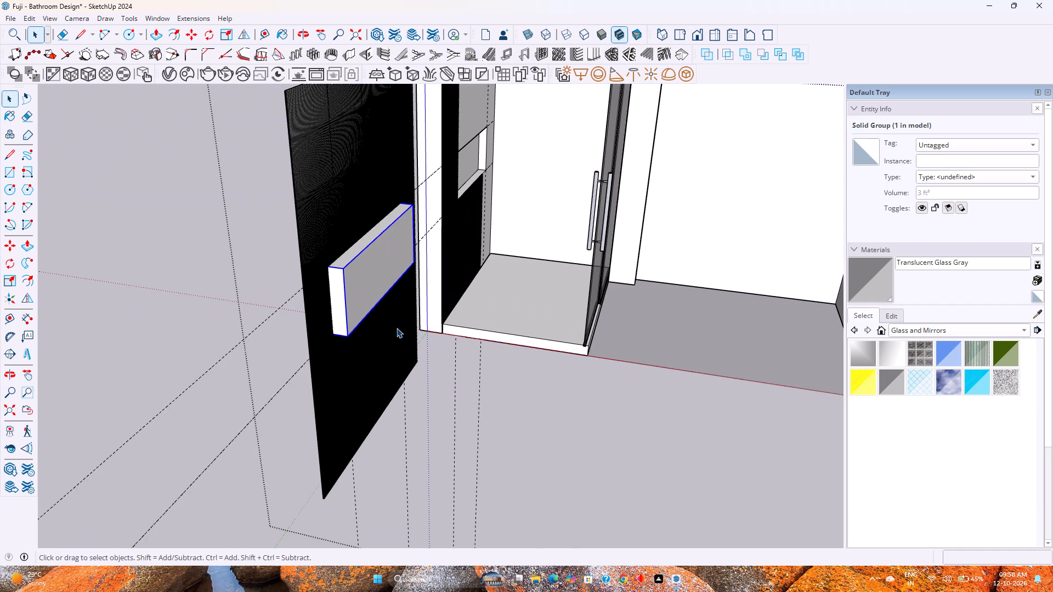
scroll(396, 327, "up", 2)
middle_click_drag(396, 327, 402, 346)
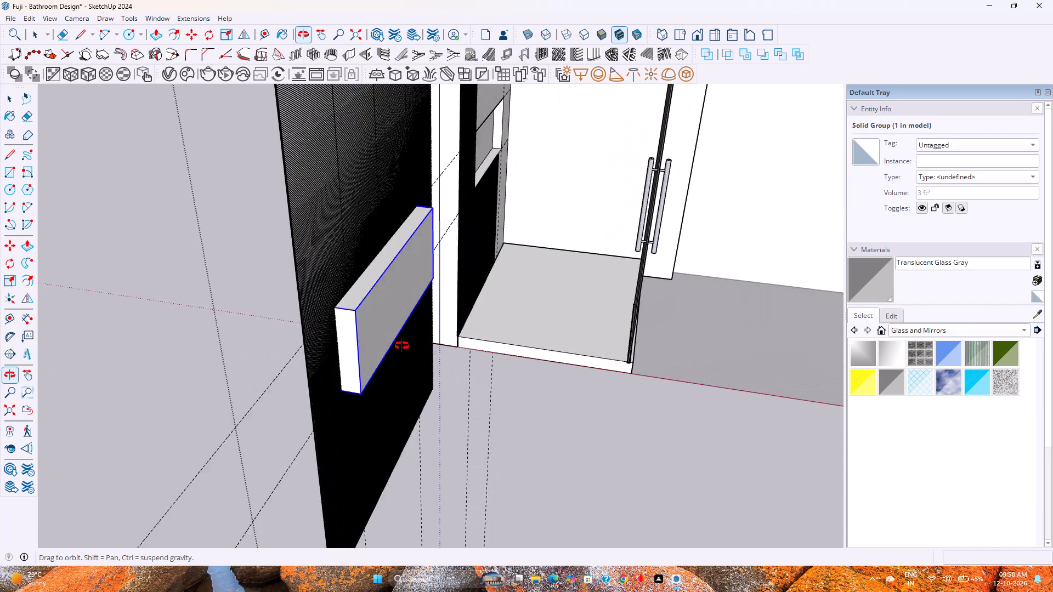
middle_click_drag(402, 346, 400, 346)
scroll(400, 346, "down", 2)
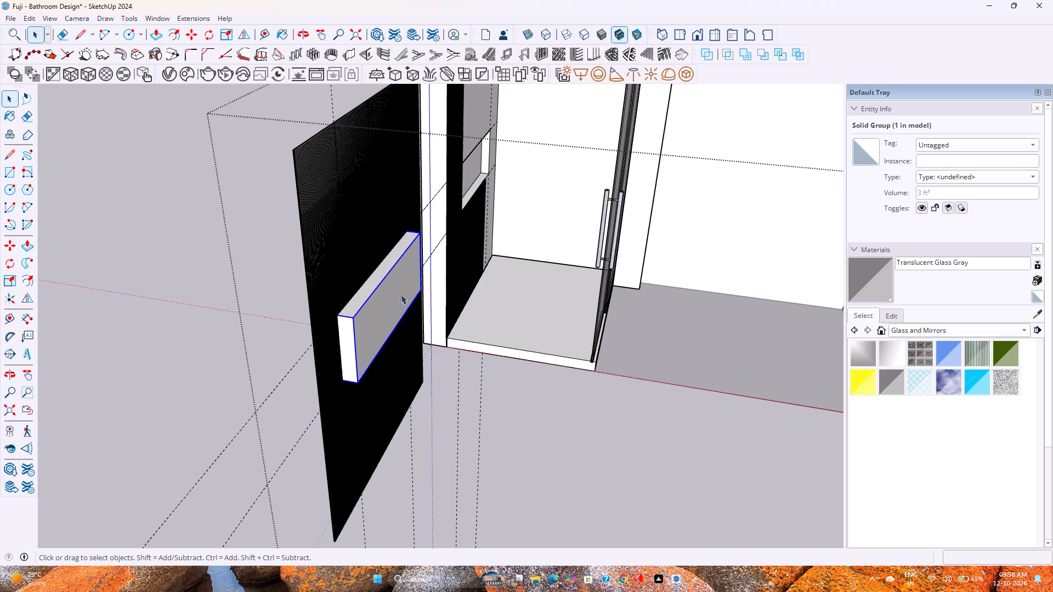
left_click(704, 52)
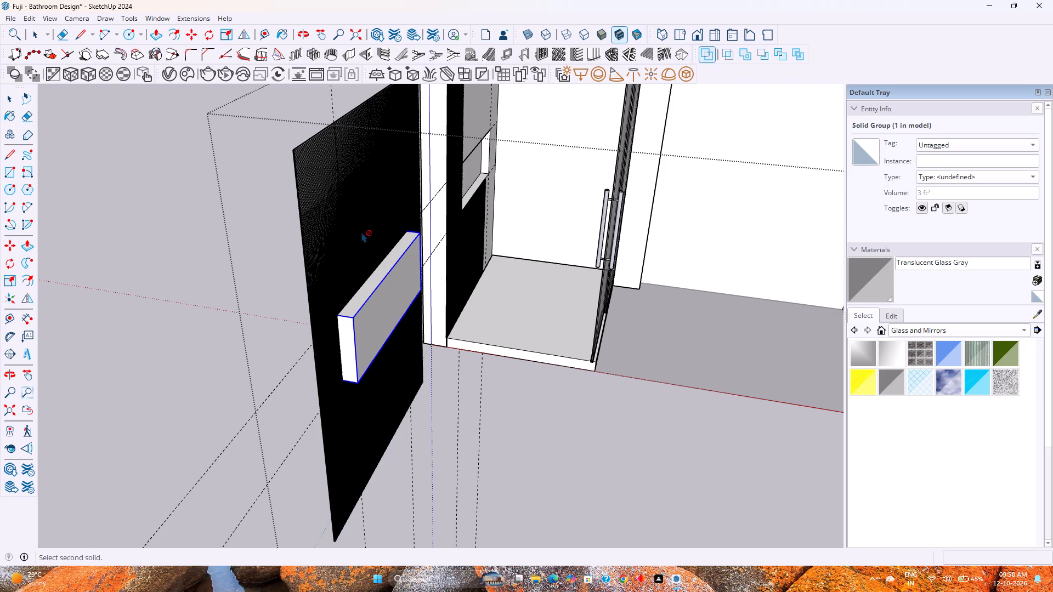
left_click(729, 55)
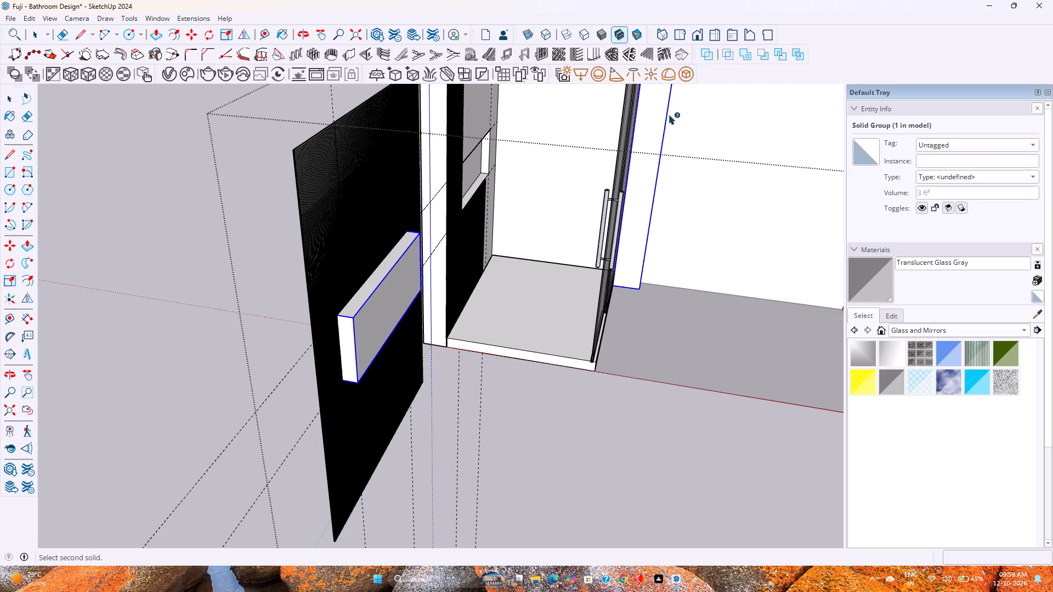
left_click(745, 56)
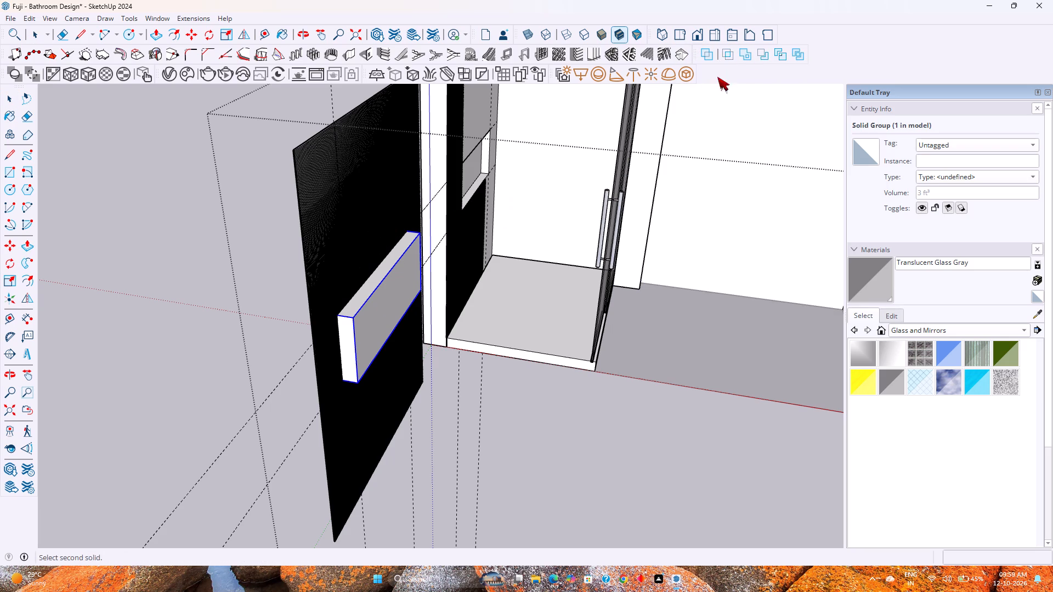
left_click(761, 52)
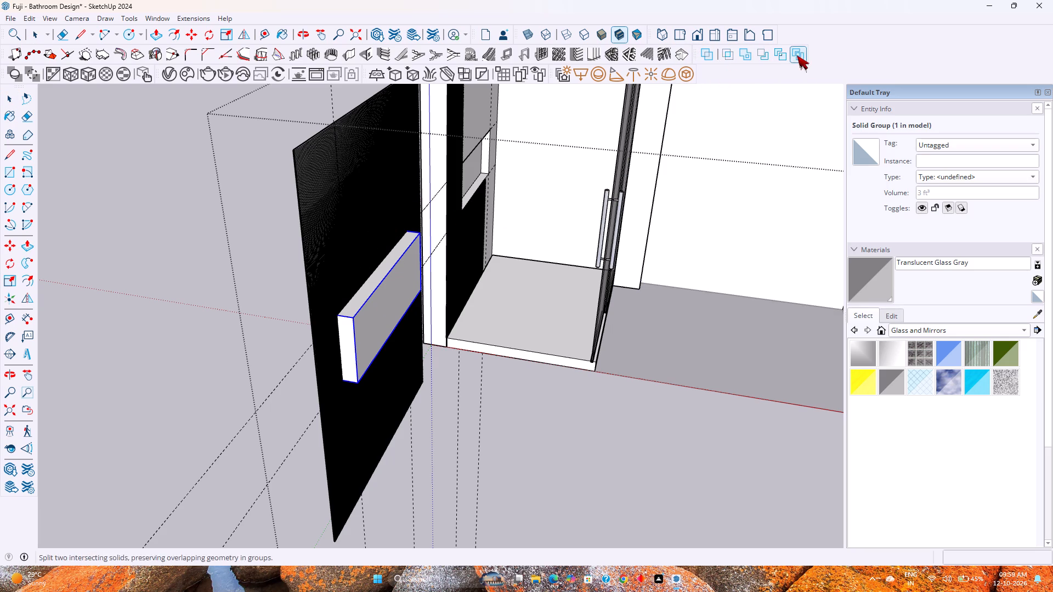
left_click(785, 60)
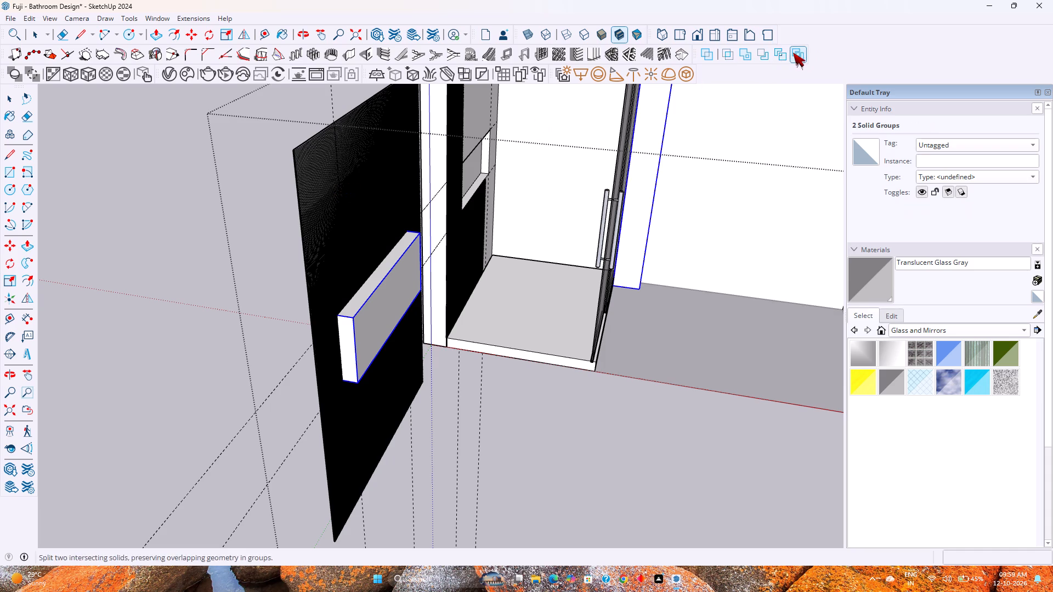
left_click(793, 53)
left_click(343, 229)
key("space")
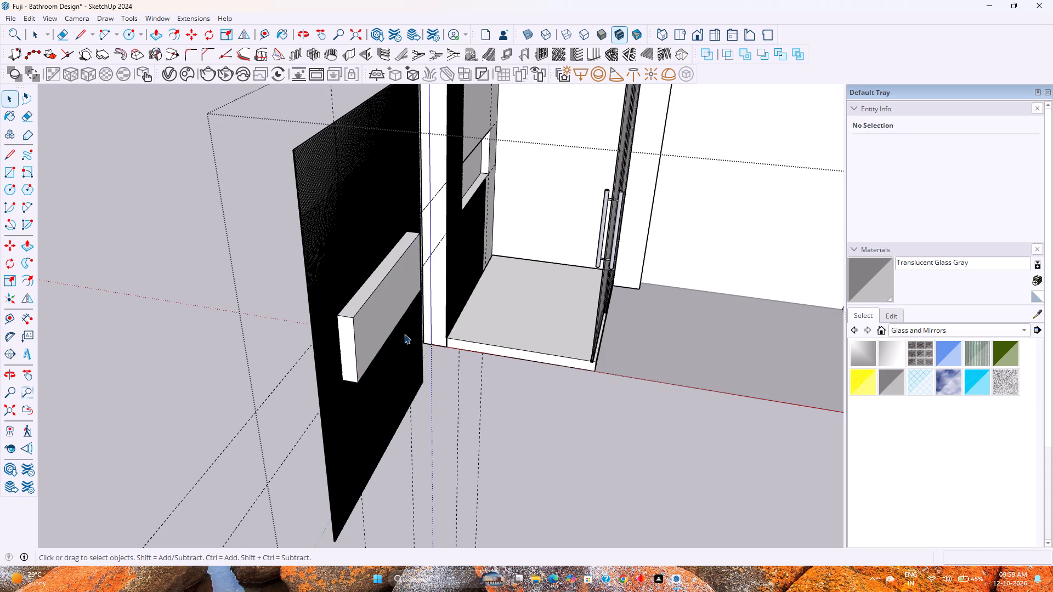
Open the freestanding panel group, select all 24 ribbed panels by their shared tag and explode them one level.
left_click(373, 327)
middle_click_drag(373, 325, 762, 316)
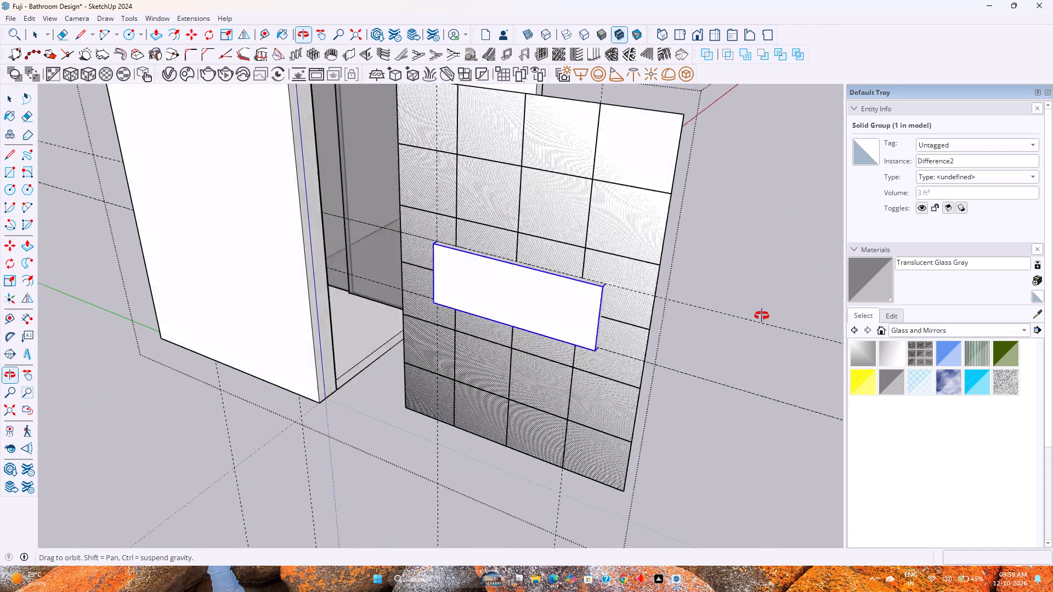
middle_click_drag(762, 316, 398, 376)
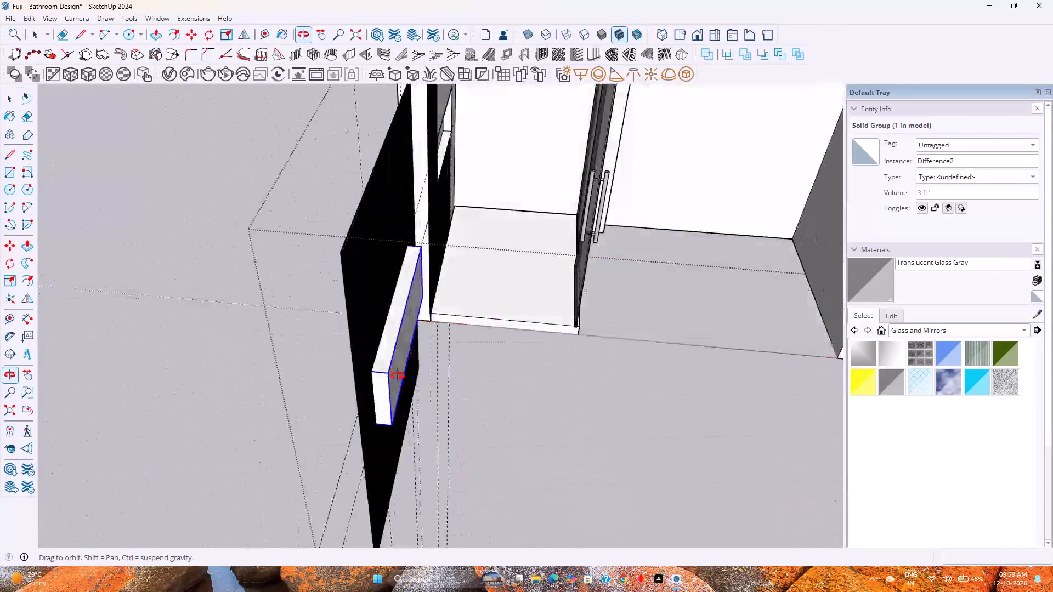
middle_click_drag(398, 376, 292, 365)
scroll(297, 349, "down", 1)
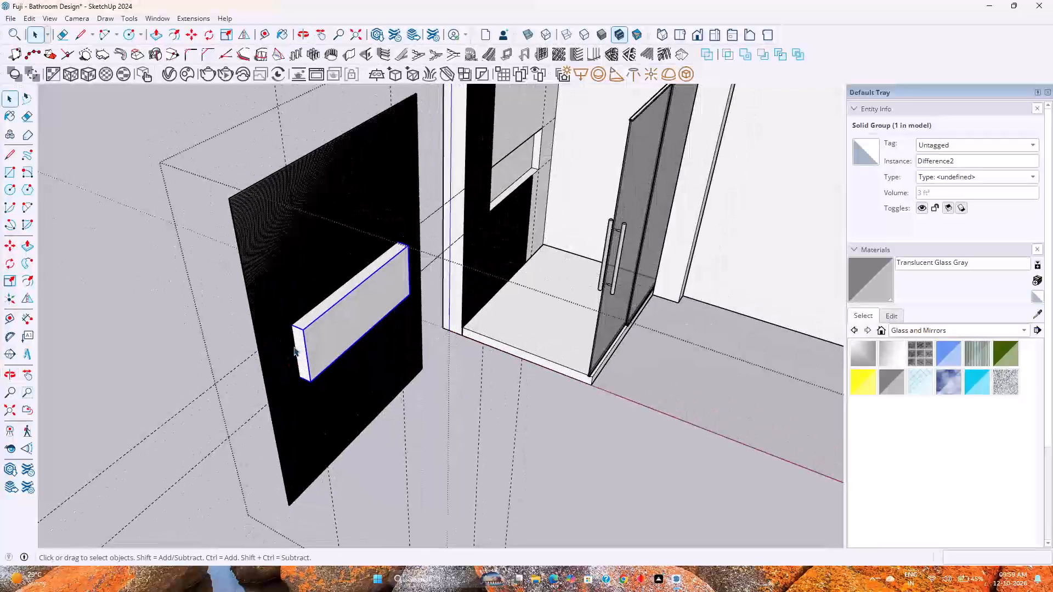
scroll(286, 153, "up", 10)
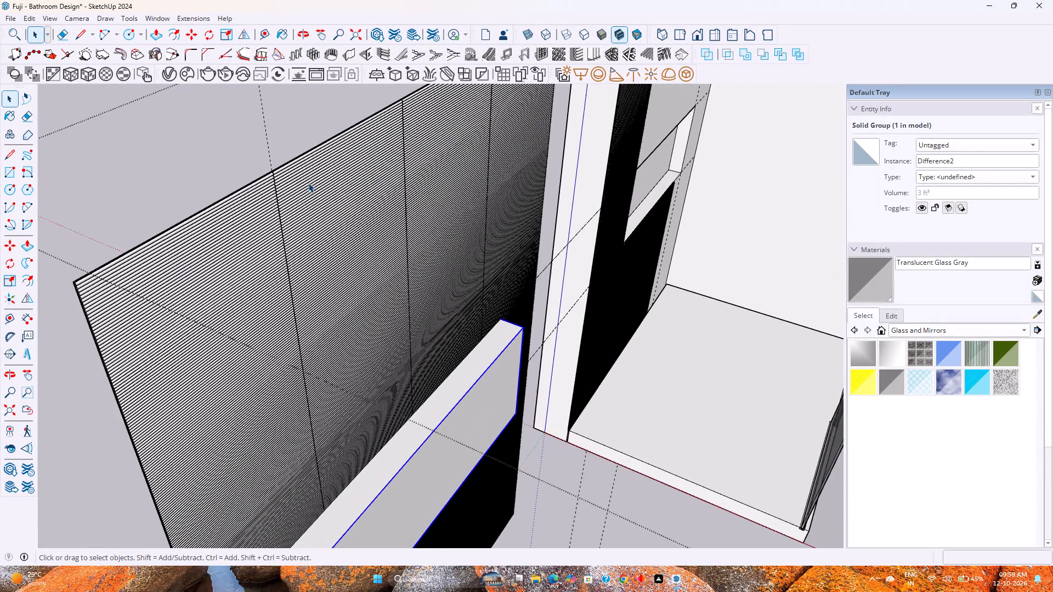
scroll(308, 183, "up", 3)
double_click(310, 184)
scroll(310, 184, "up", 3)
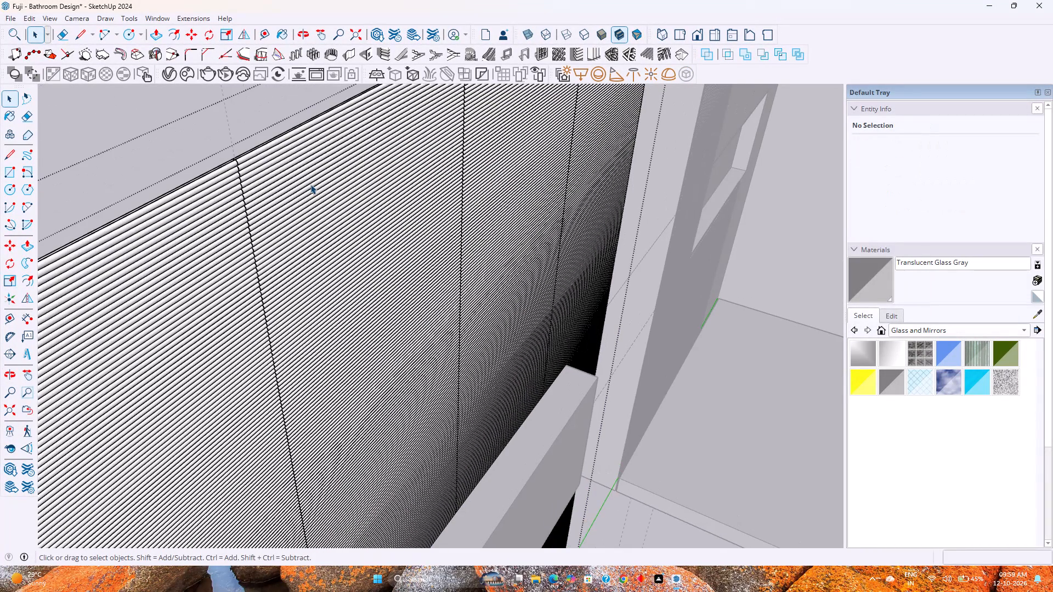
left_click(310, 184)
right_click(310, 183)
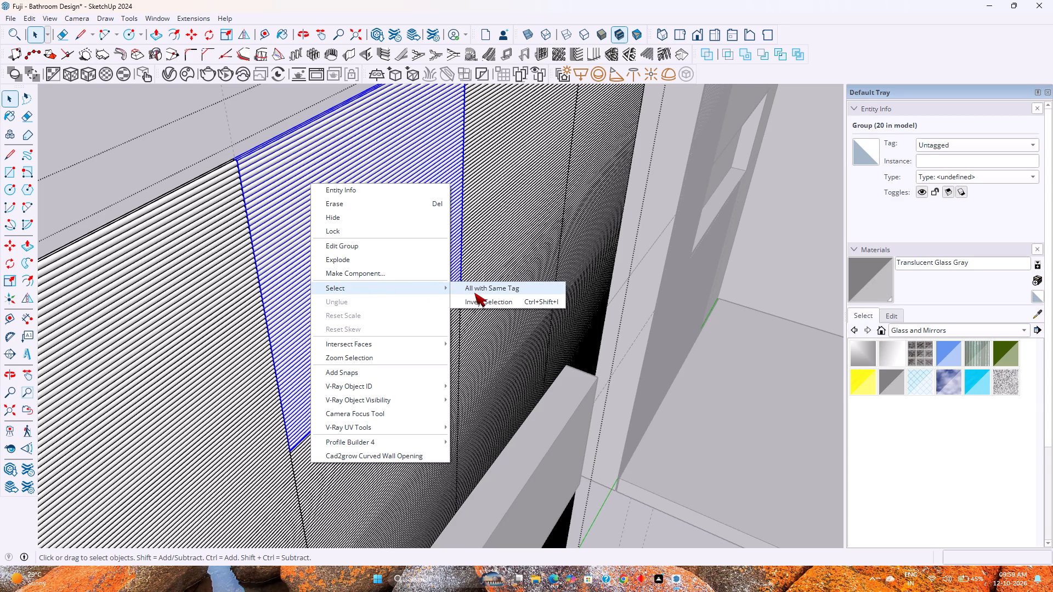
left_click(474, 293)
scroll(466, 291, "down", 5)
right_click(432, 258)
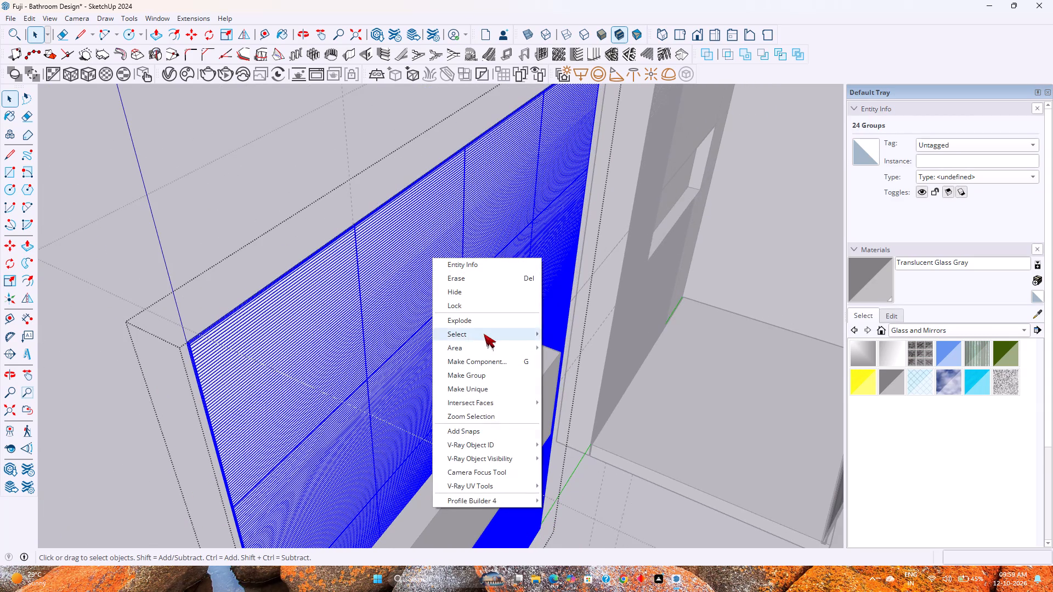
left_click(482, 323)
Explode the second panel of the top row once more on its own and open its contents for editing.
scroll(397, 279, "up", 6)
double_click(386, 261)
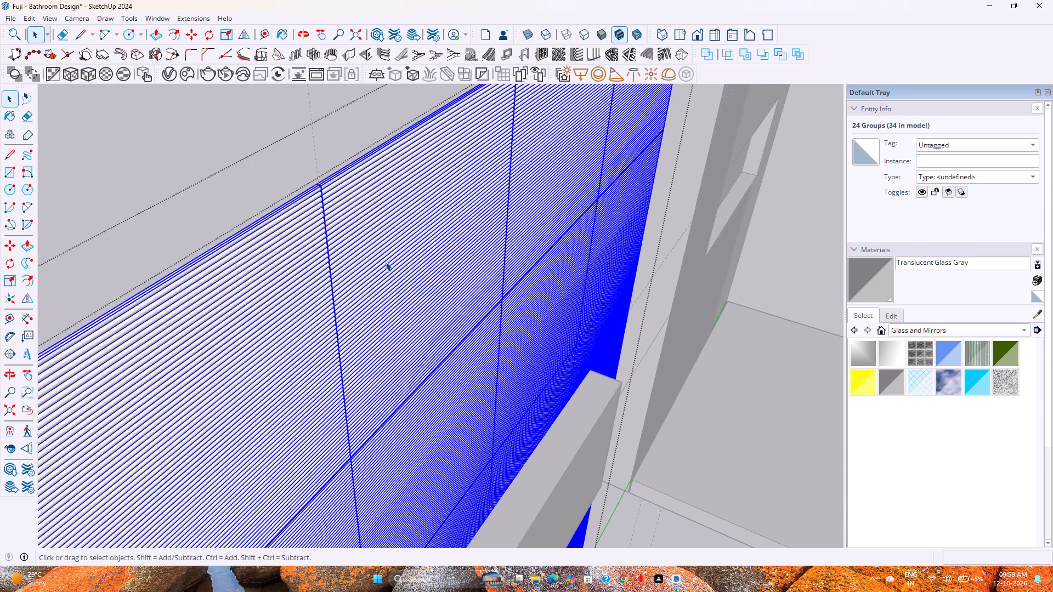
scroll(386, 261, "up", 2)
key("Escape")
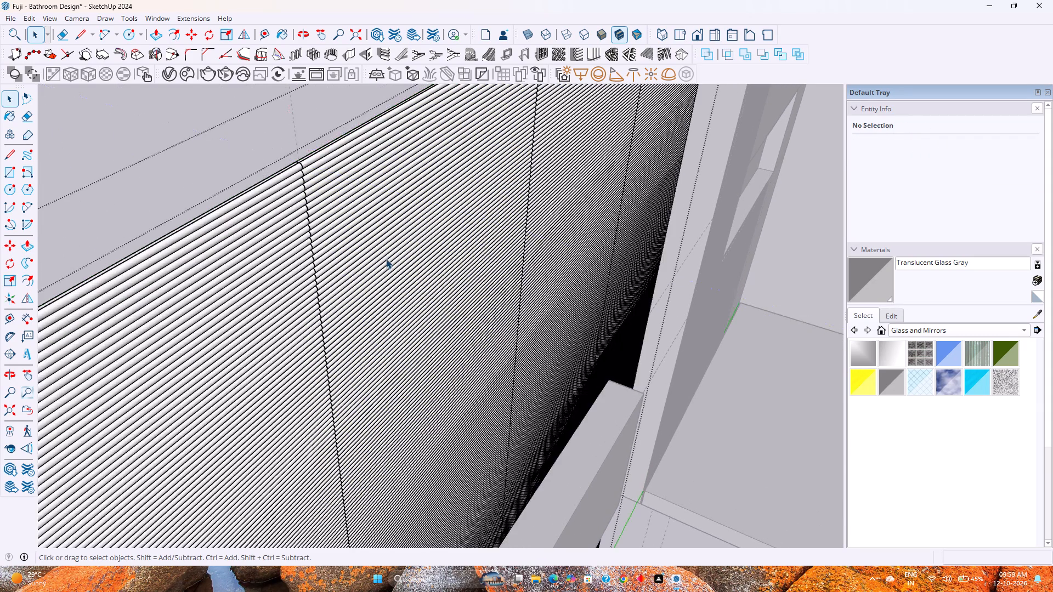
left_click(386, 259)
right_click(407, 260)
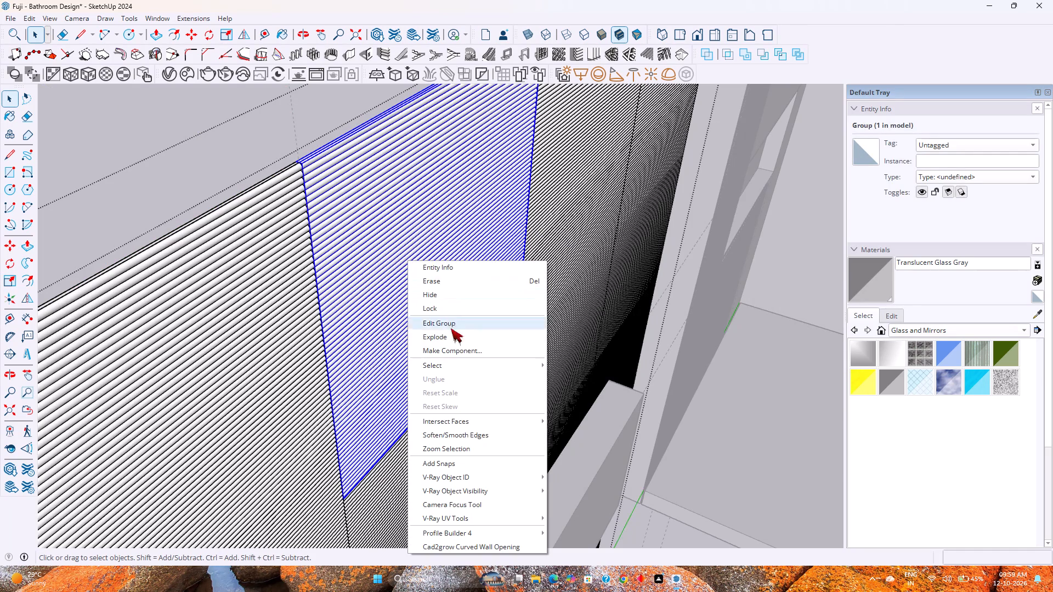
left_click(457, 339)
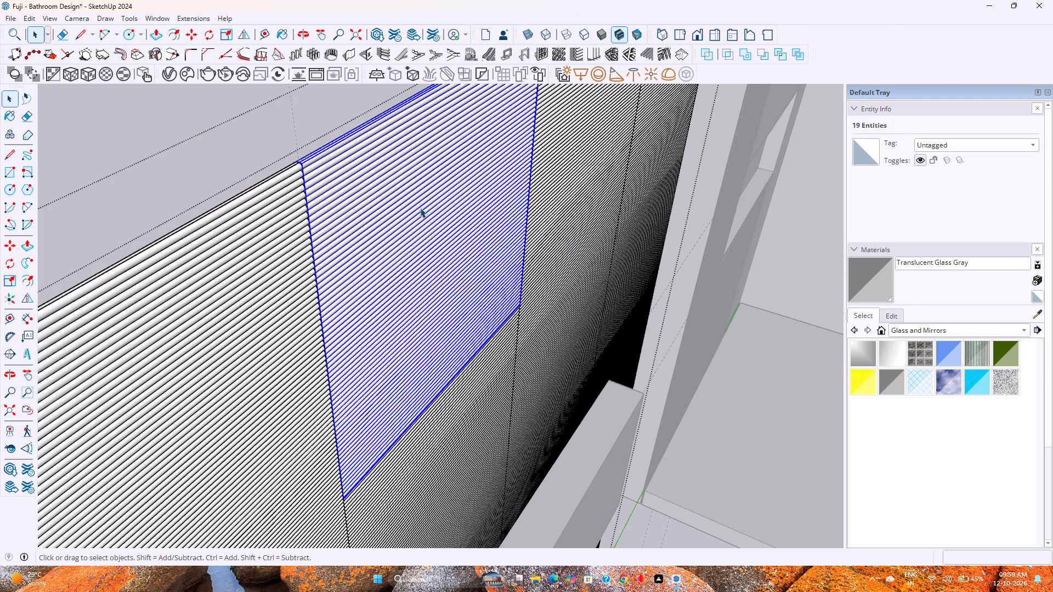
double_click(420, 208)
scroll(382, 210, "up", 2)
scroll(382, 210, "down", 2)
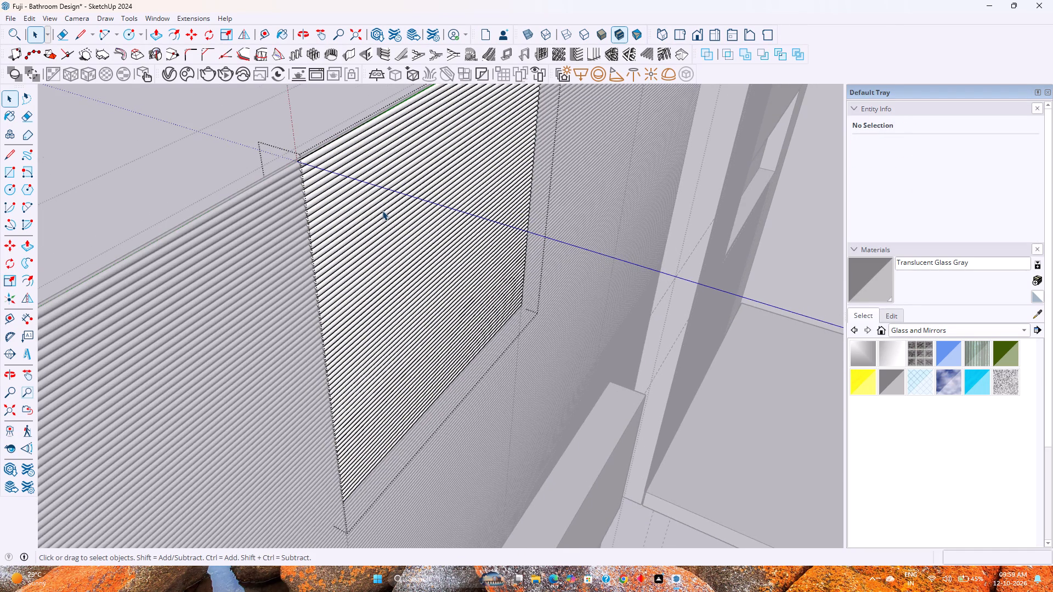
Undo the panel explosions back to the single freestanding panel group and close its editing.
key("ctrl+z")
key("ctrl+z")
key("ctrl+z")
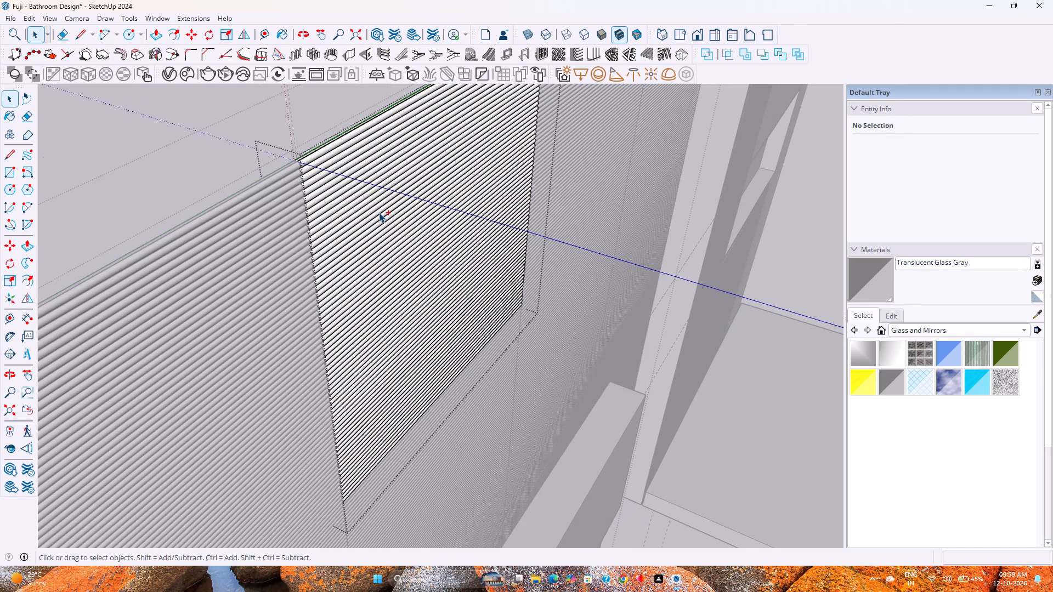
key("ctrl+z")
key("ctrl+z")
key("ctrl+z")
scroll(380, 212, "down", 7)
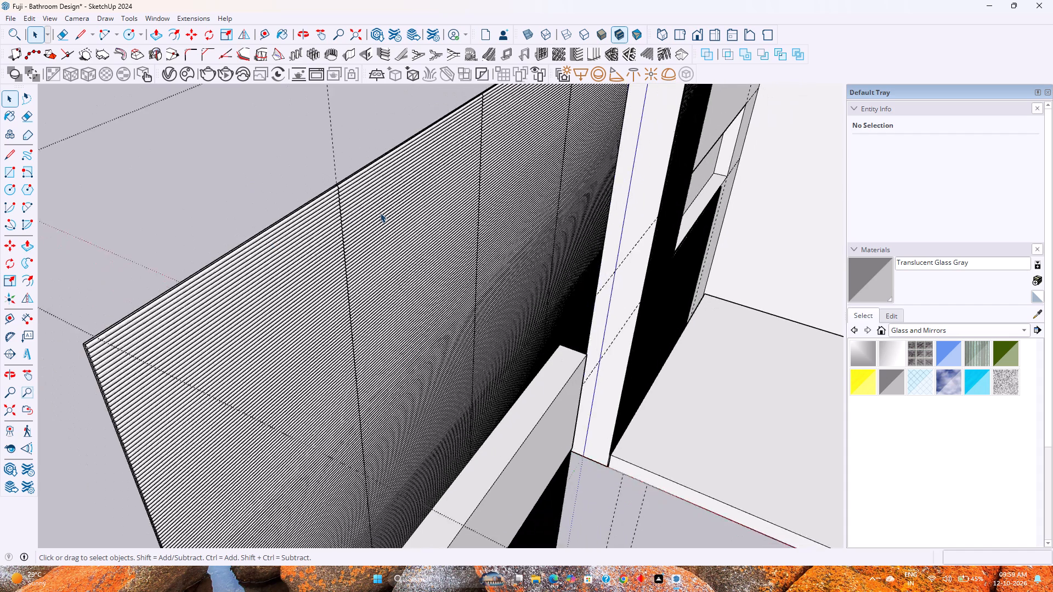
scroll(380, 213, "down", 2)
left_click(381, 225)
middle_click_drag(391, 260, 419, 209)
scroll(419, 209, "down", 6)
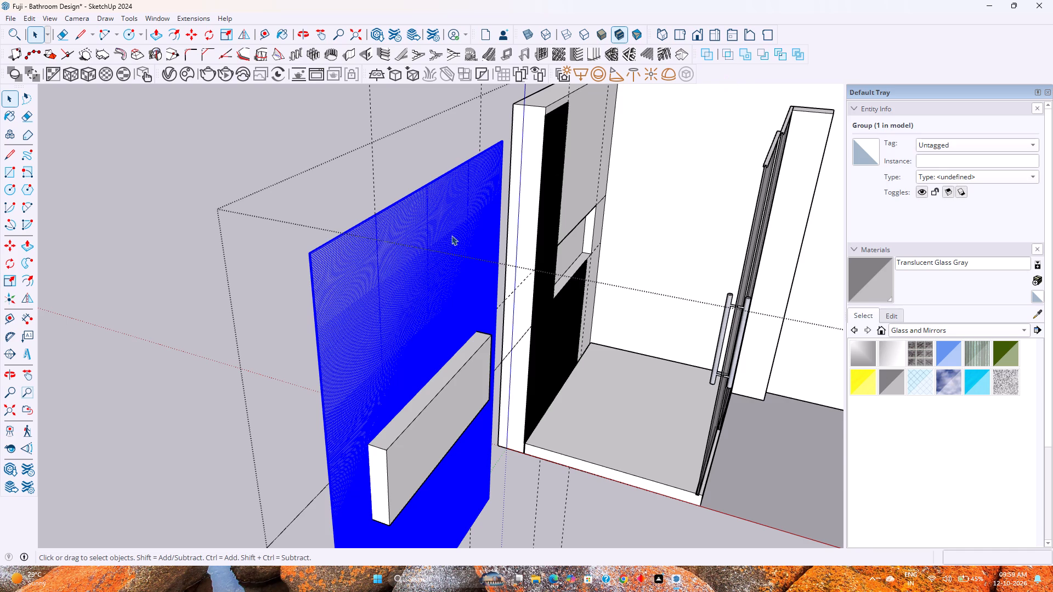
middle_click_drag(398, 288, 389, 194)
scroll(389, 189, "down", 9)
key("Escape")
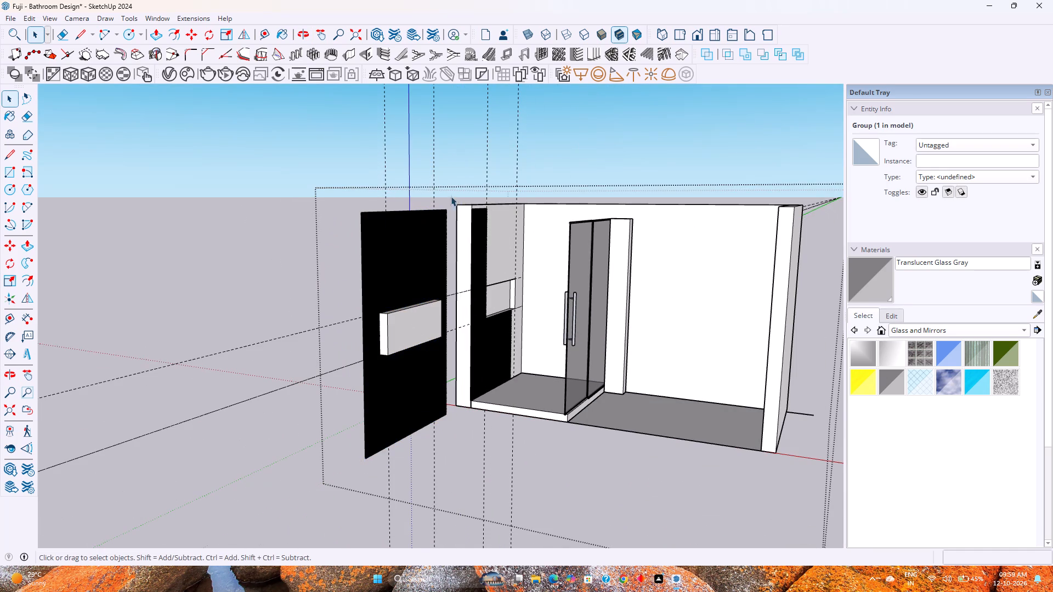
Show the Curic Face Knife tool set.
right_click(714, 78)
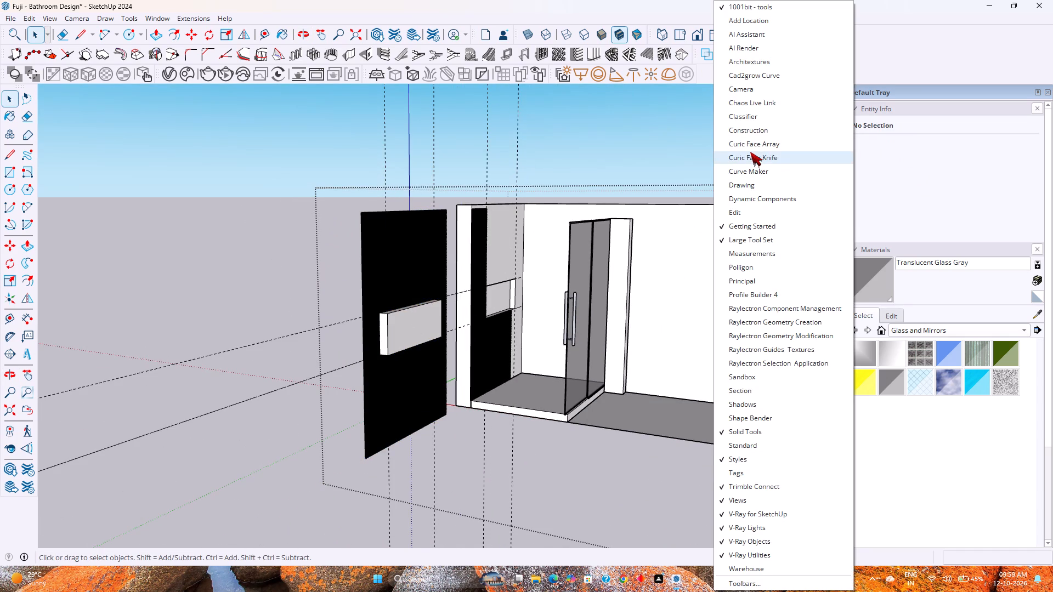
left_click(750, 152)
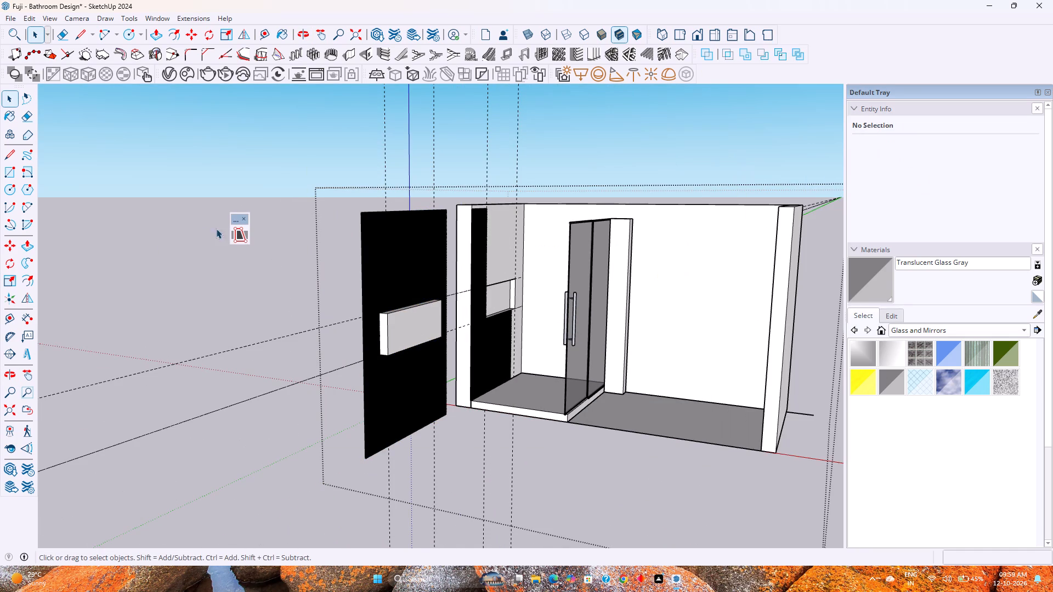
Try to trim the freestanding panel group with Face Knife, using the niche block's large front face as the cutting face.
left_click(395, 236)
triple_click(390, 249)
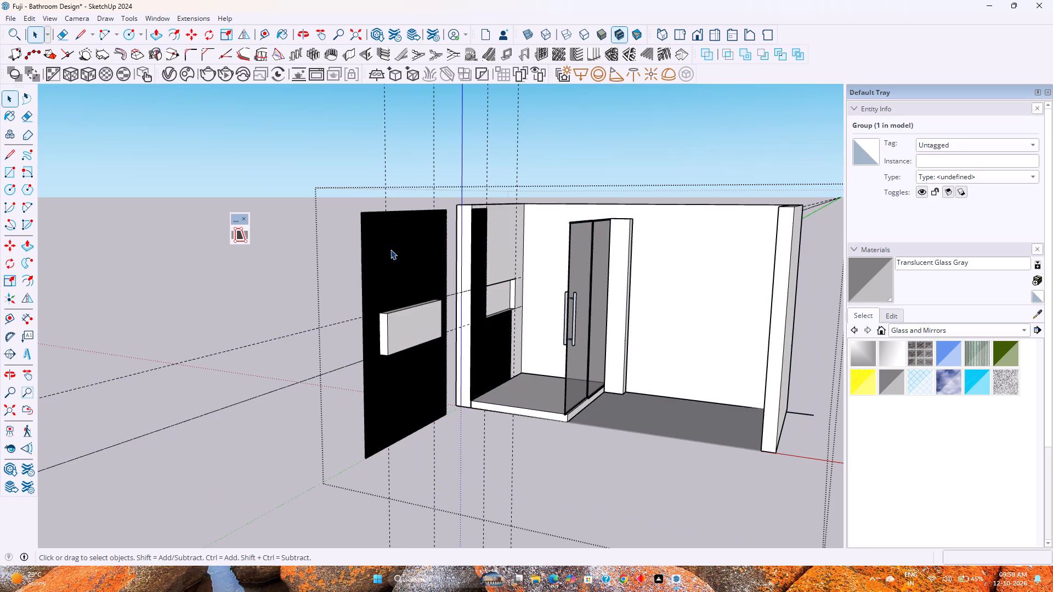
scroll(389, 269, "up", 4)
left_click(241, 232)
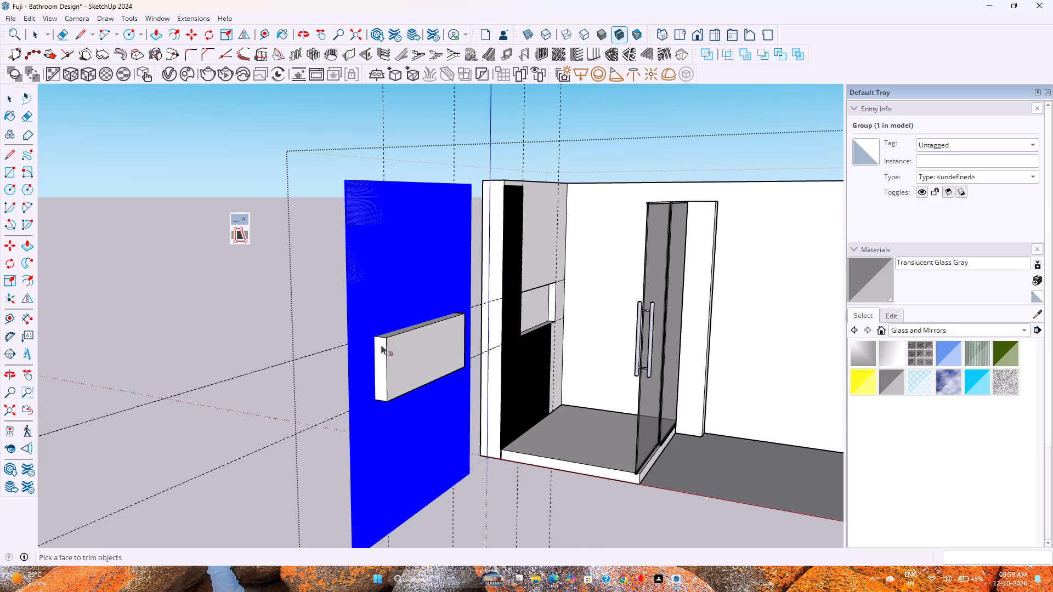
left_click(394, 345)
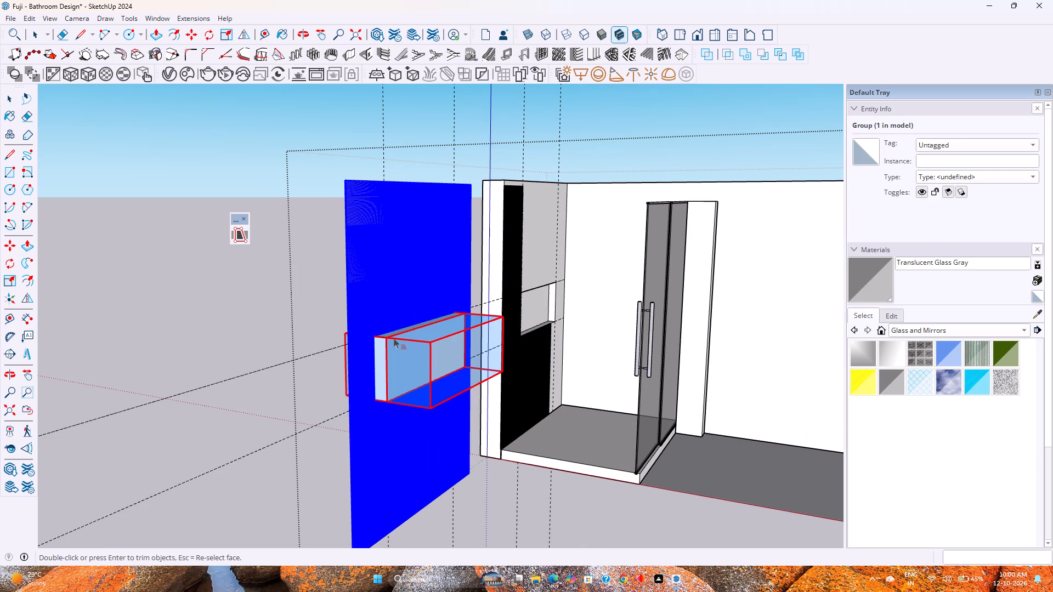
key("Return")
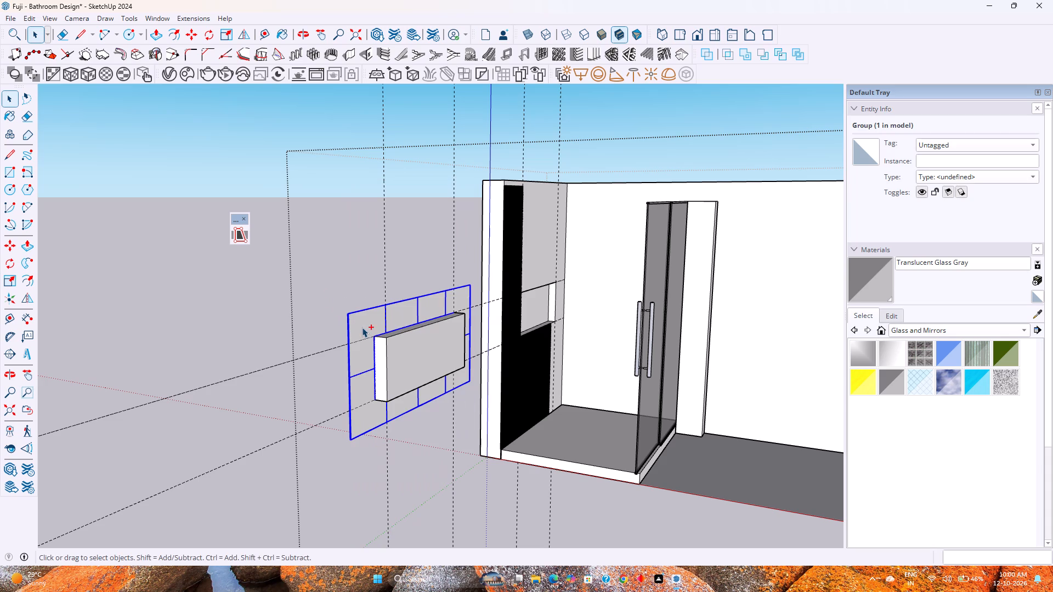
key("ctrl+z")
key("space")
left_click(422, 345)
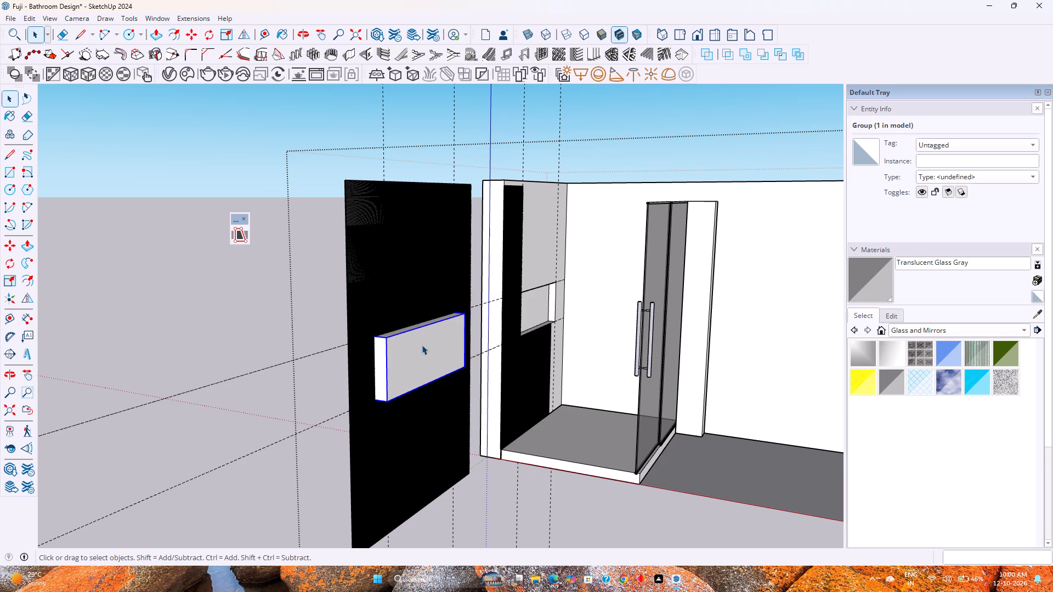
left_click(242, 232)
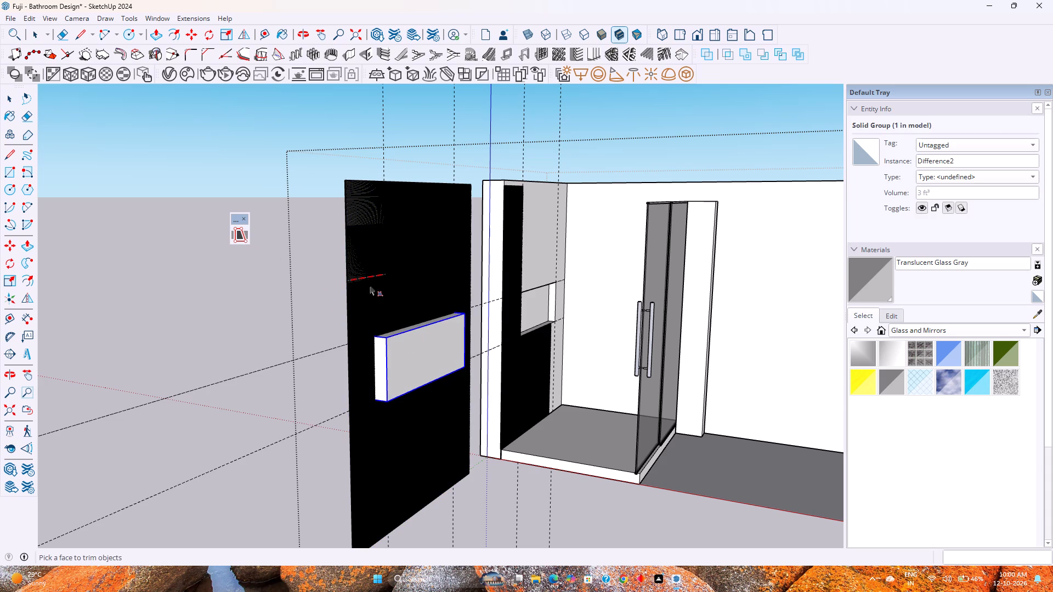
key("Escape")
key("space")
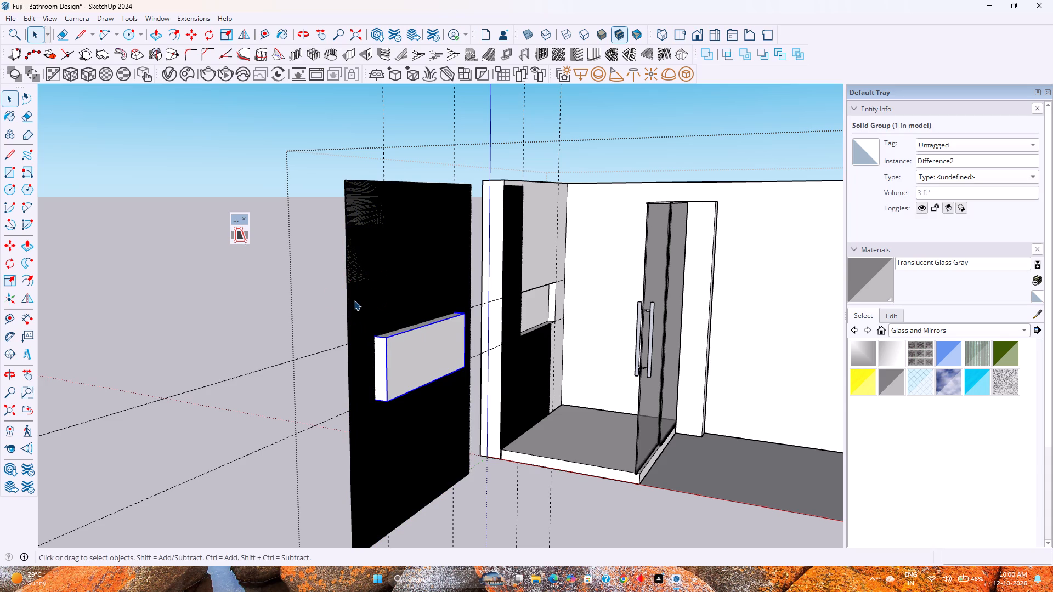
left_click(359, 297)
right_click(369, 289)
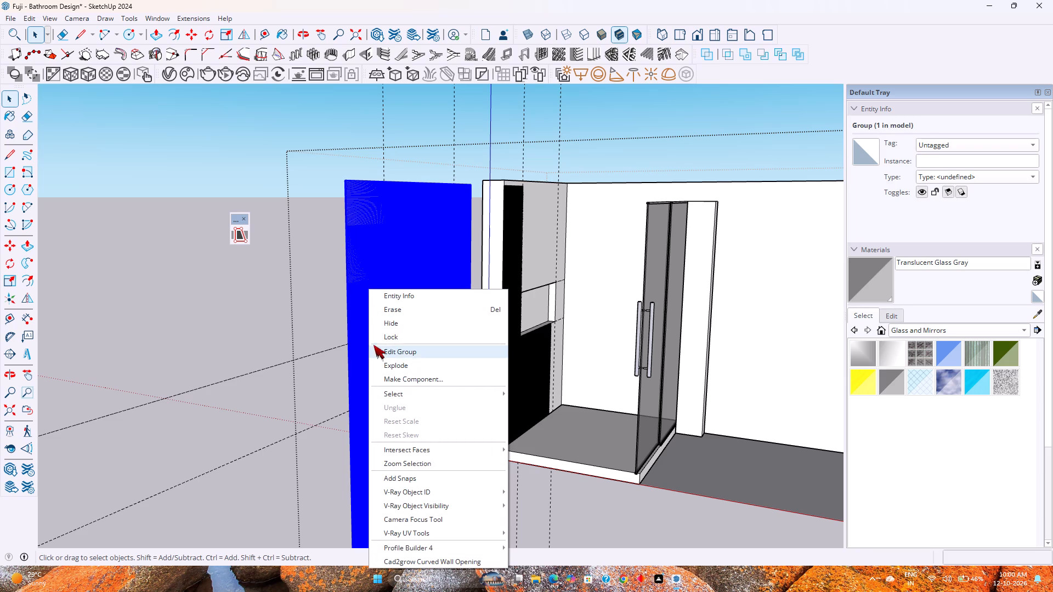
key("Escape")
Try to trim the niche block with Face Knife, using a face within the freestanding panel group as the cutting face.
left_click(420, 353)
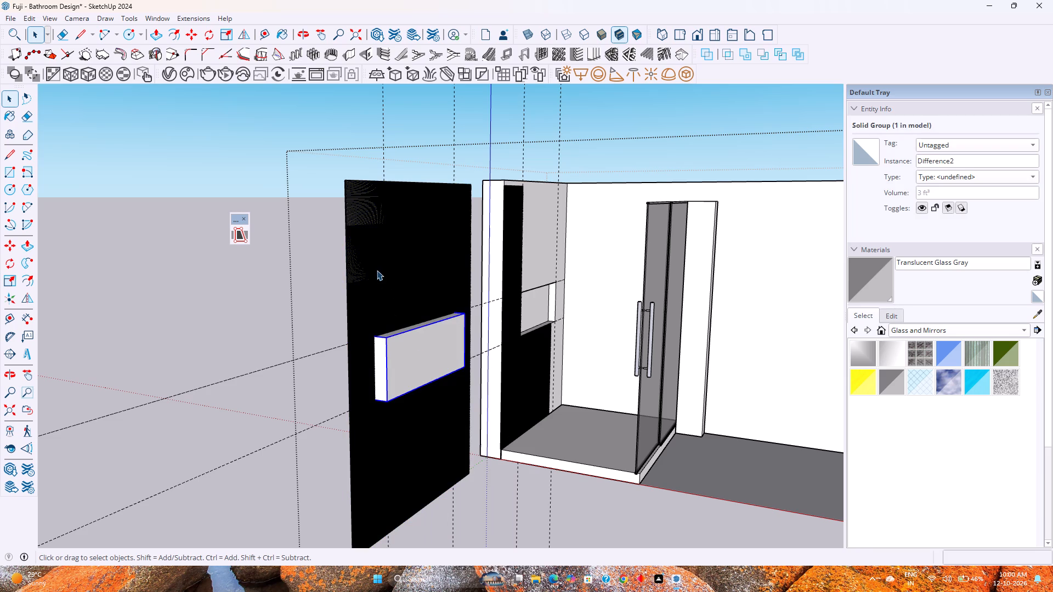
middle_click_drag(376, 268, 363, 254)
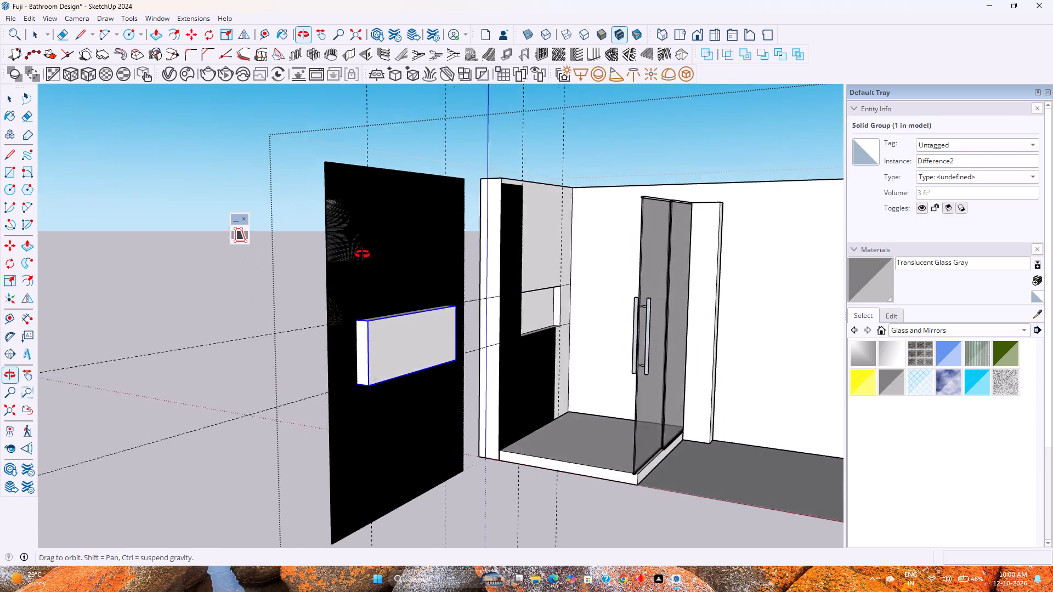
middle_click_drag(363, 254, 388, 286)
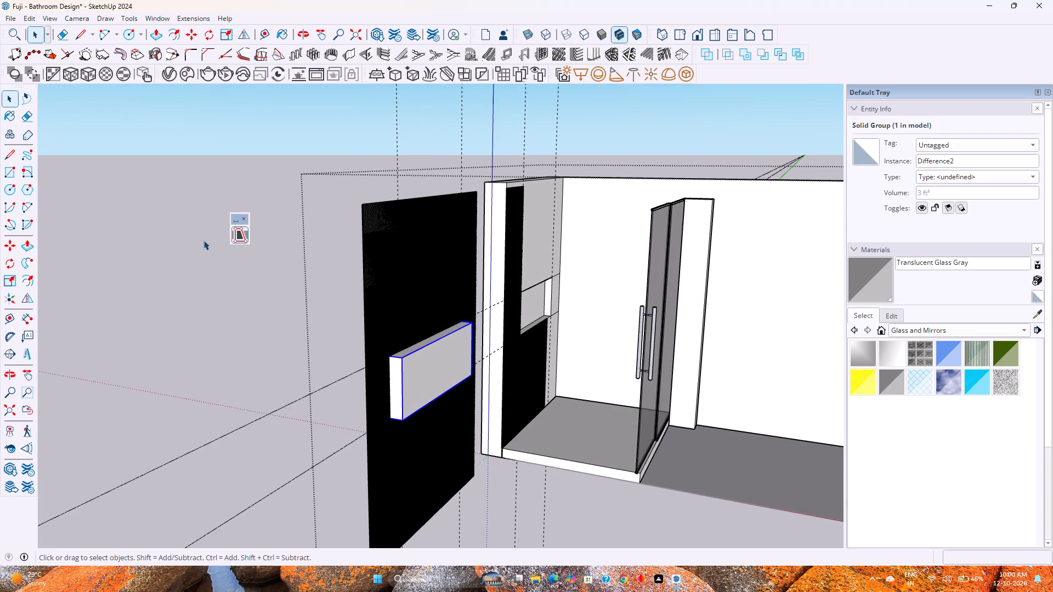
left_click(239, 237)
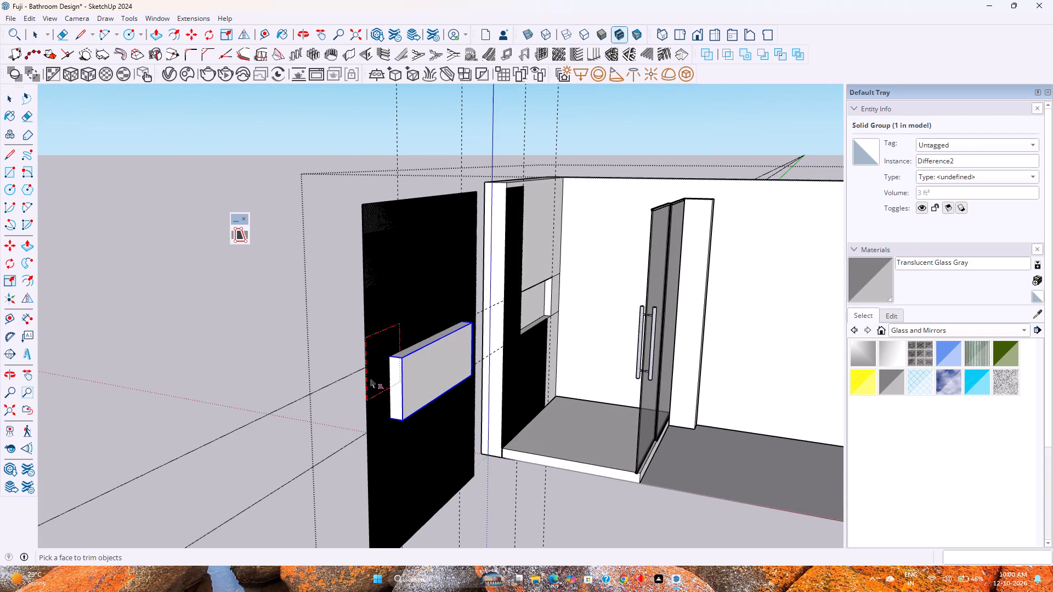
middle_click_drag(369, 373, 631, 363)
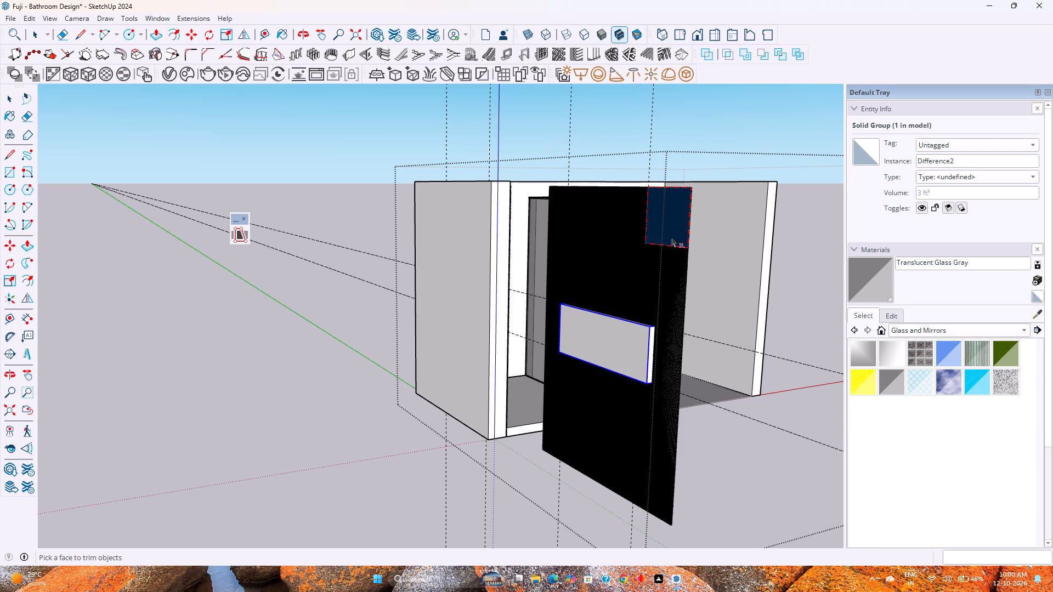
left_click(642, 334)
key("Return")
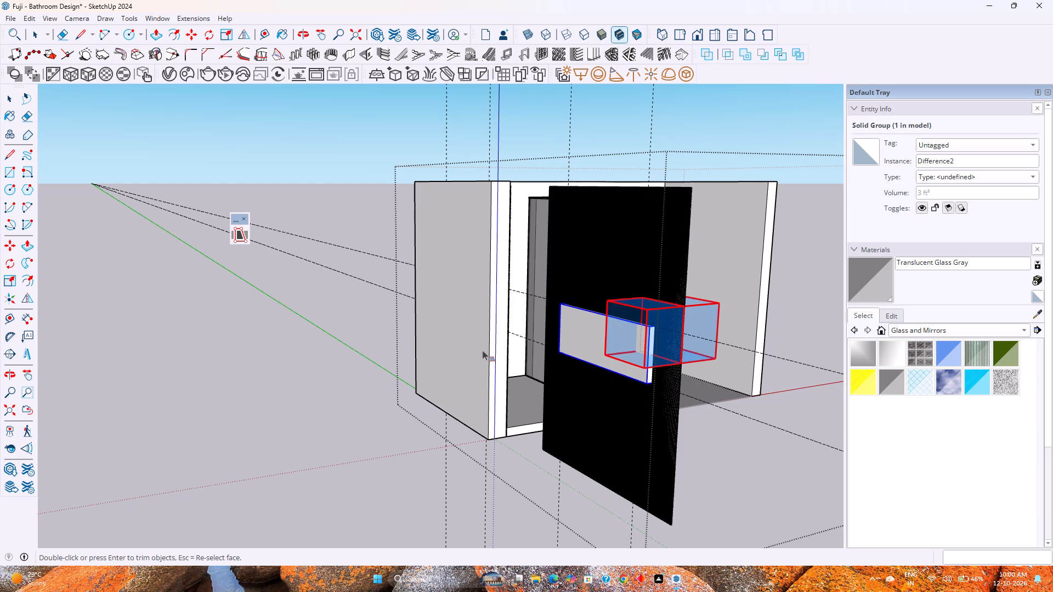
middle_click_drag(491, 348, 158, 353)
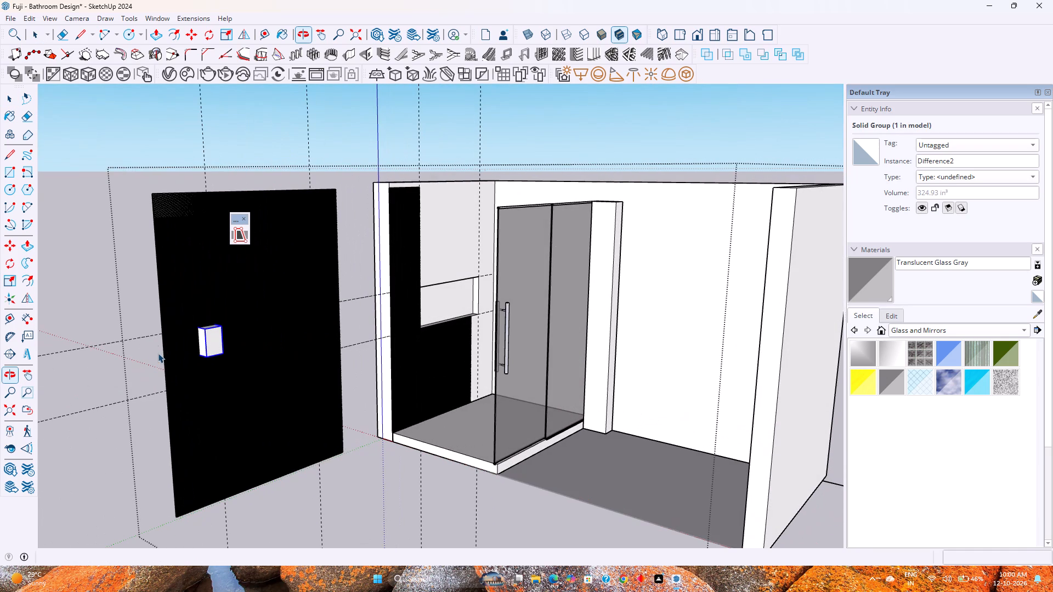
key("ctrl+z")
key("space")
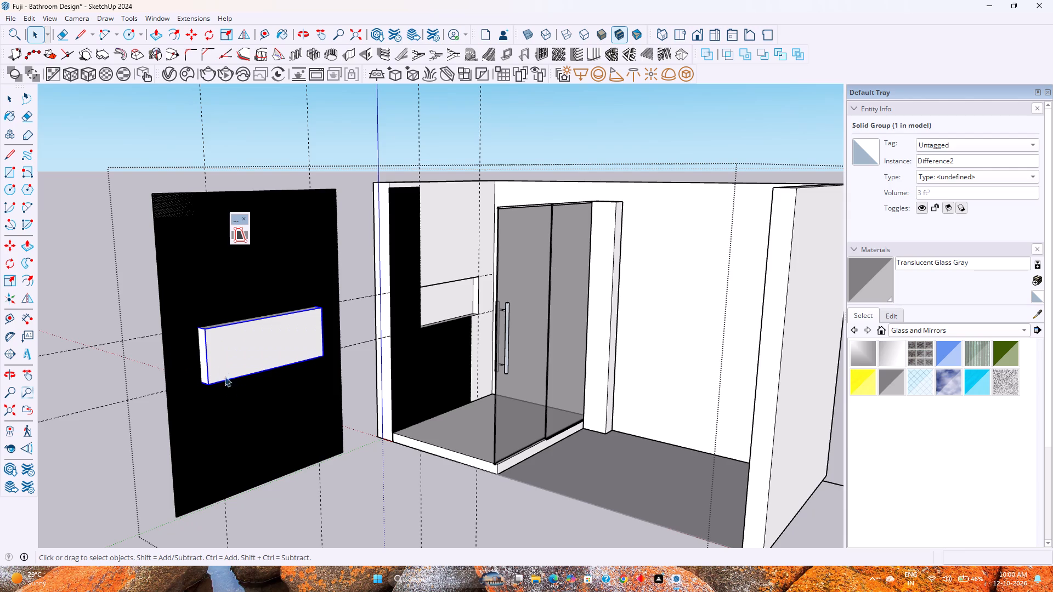
Copy the shower side wall's face with its niche opening and edges along the green axis, out beyond the freestanding panel group.
left_click(448, 252)
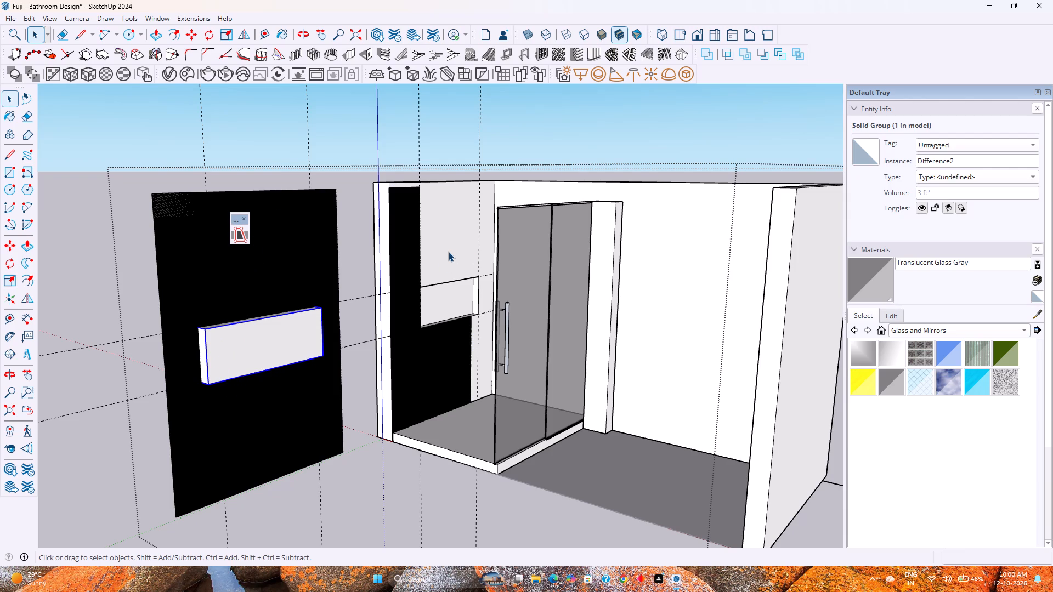
double_click(446, 252)
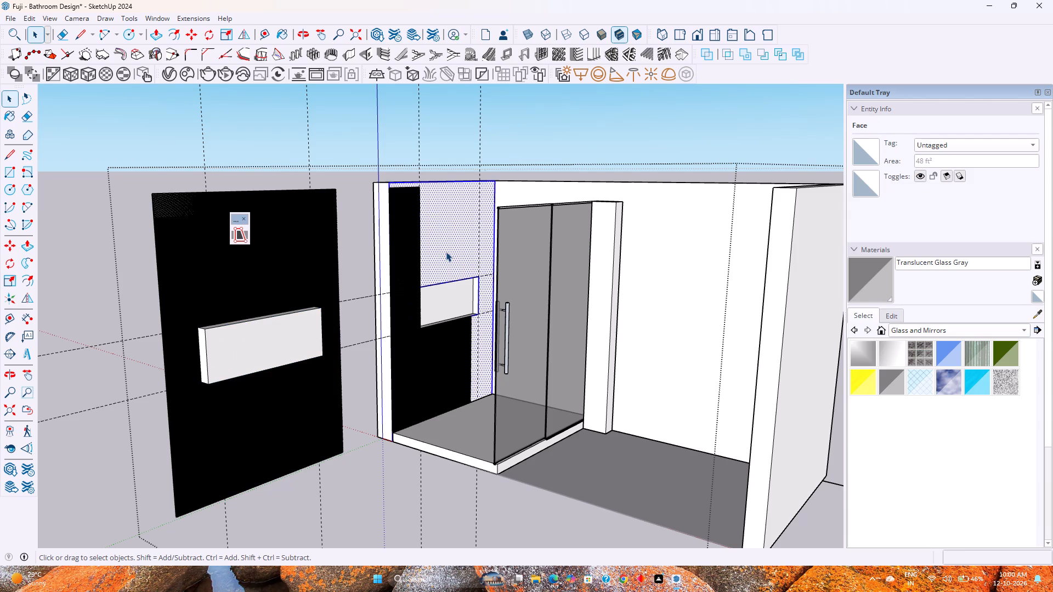
key("m")
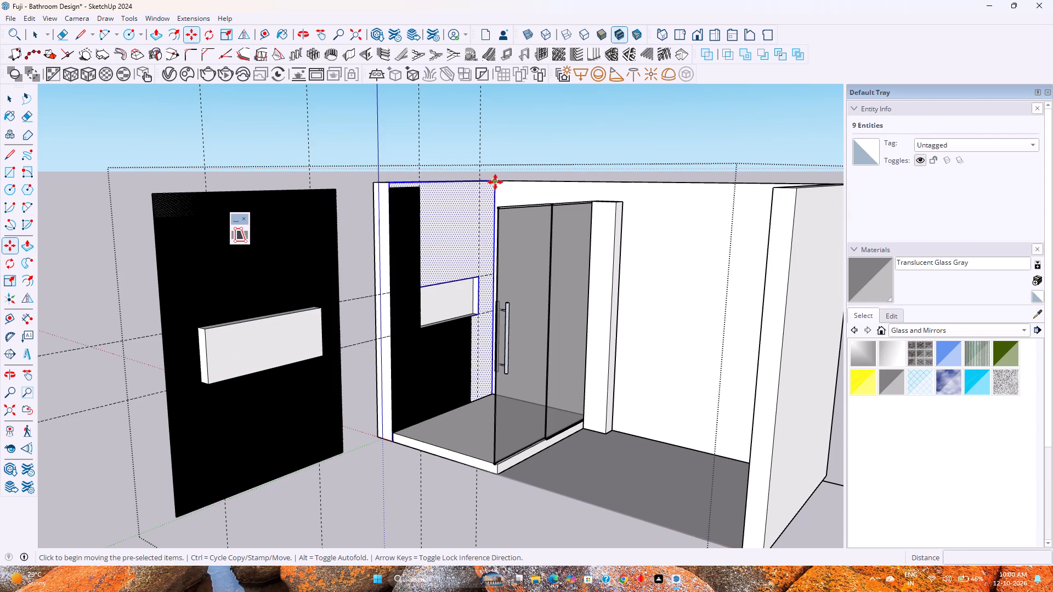
left_click(495, 182)
scroll(292, 270, "down", 4)
middle_click_drag(292, 270, 418, 207, "shift")
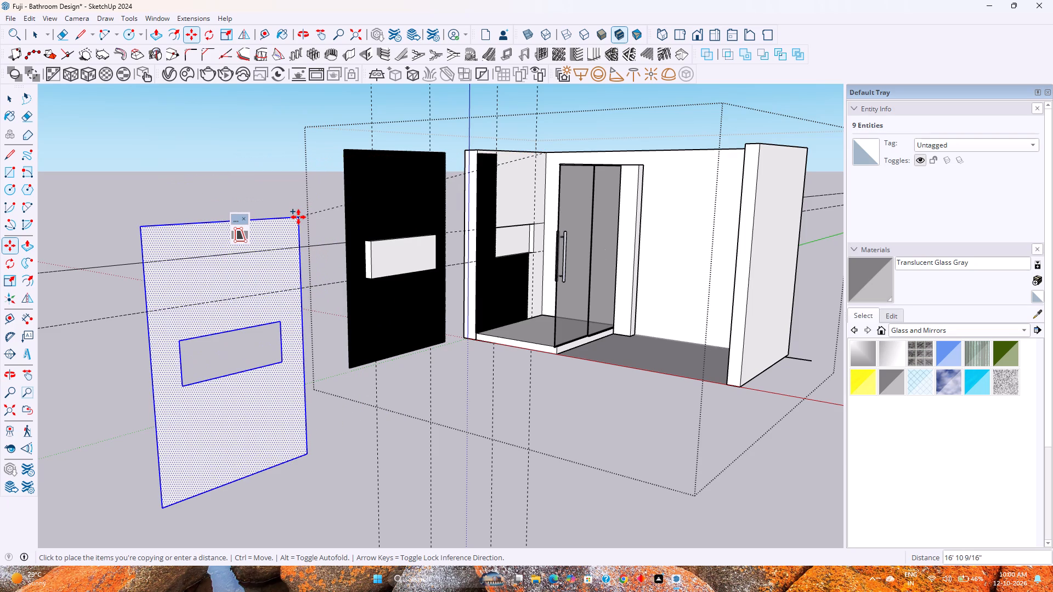
key("Left")
left_click(298, 217)
key("space")
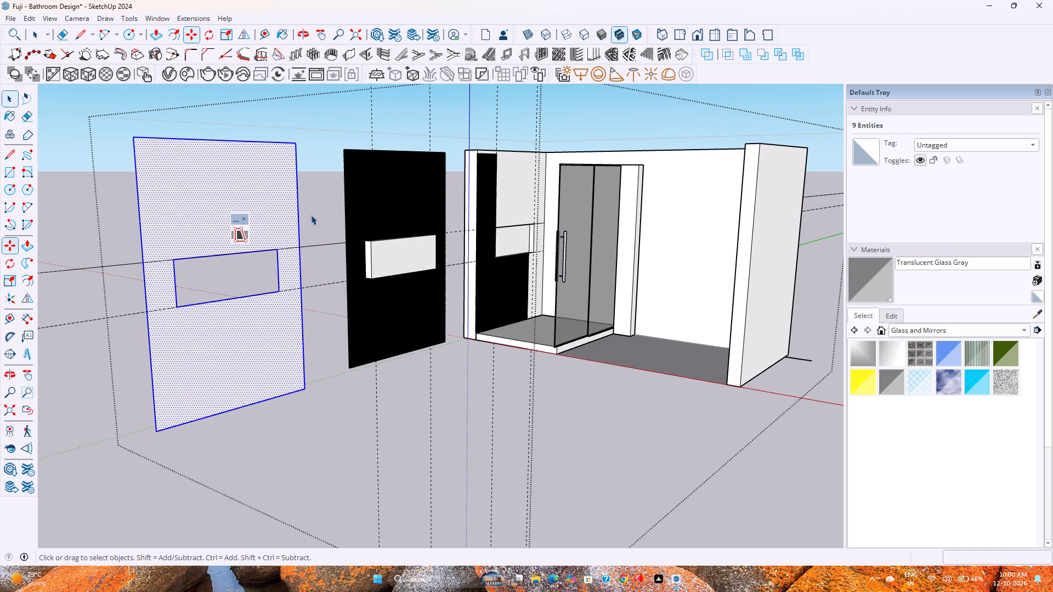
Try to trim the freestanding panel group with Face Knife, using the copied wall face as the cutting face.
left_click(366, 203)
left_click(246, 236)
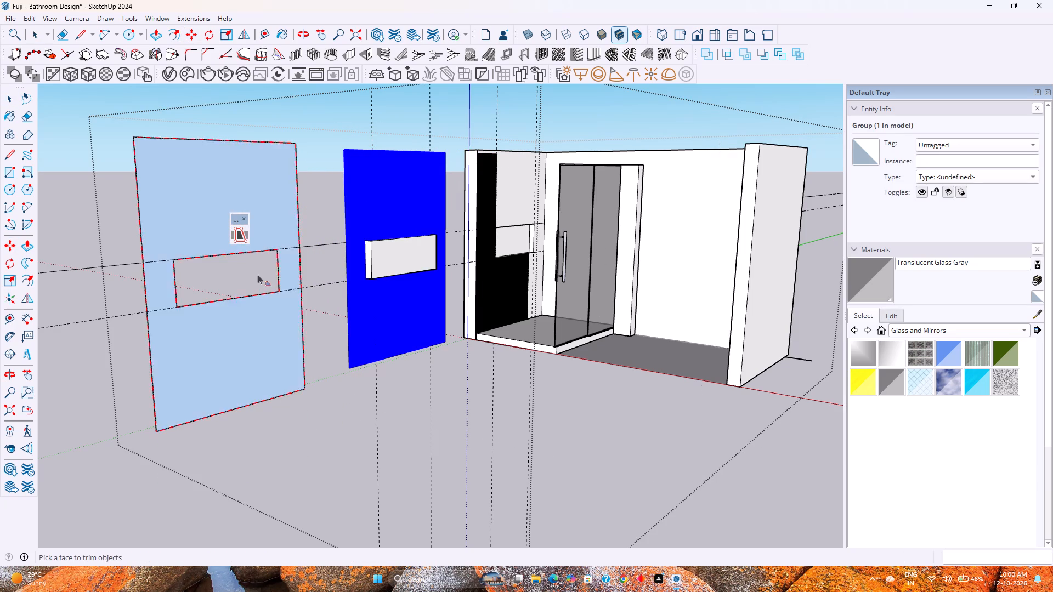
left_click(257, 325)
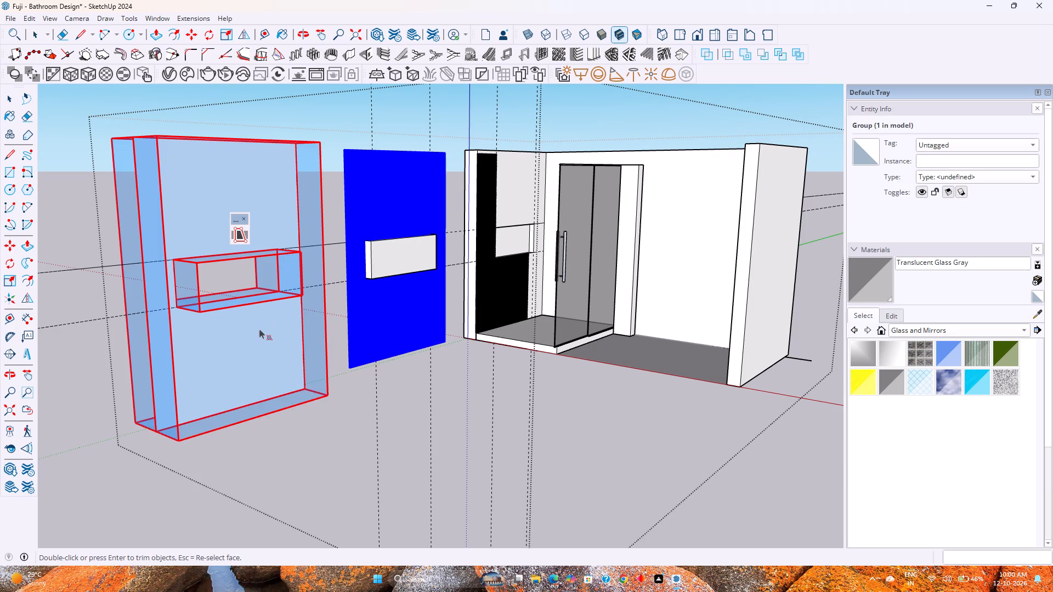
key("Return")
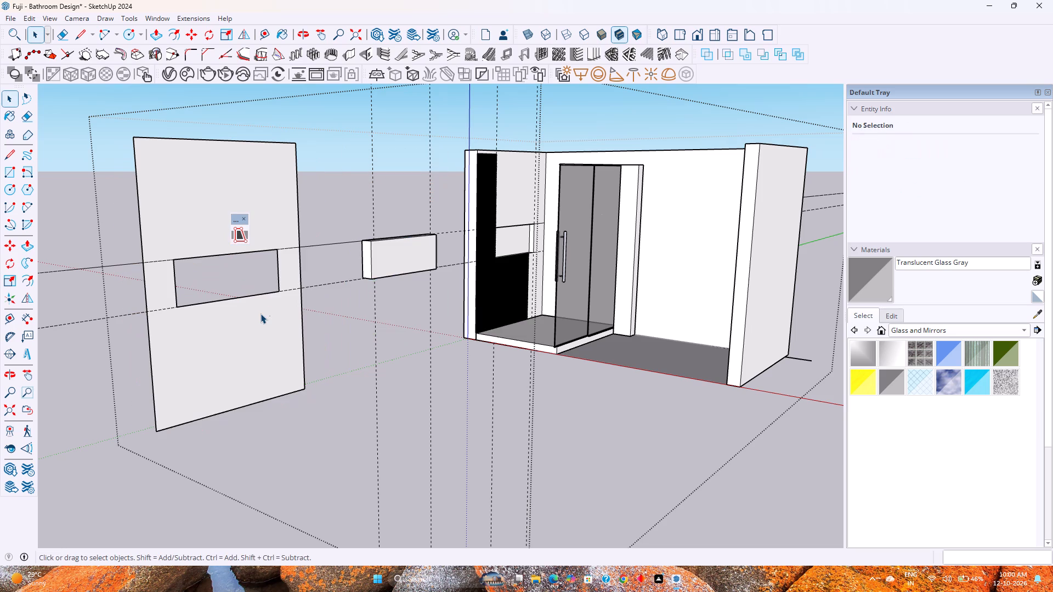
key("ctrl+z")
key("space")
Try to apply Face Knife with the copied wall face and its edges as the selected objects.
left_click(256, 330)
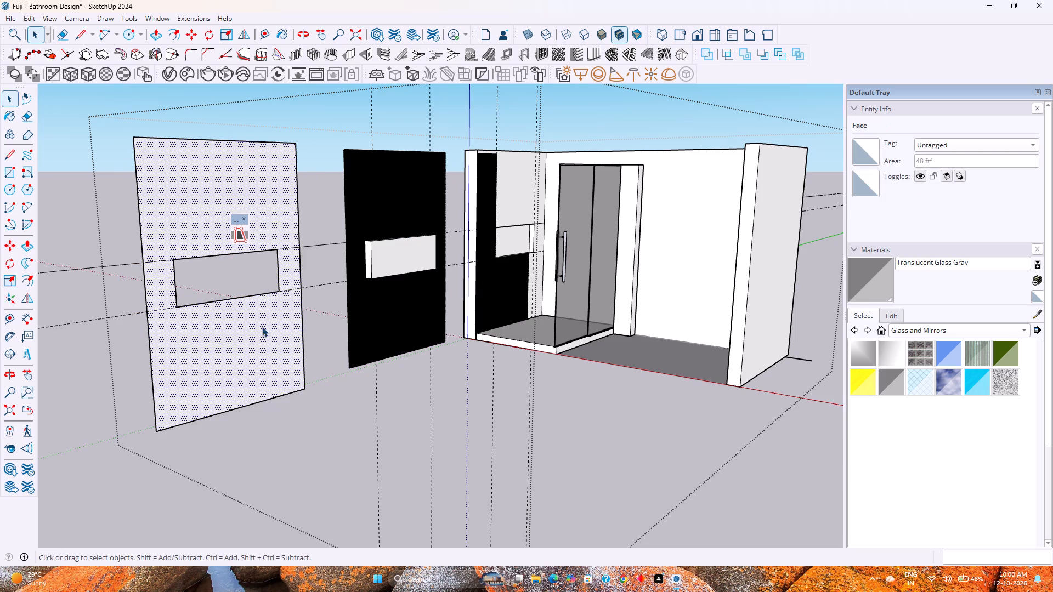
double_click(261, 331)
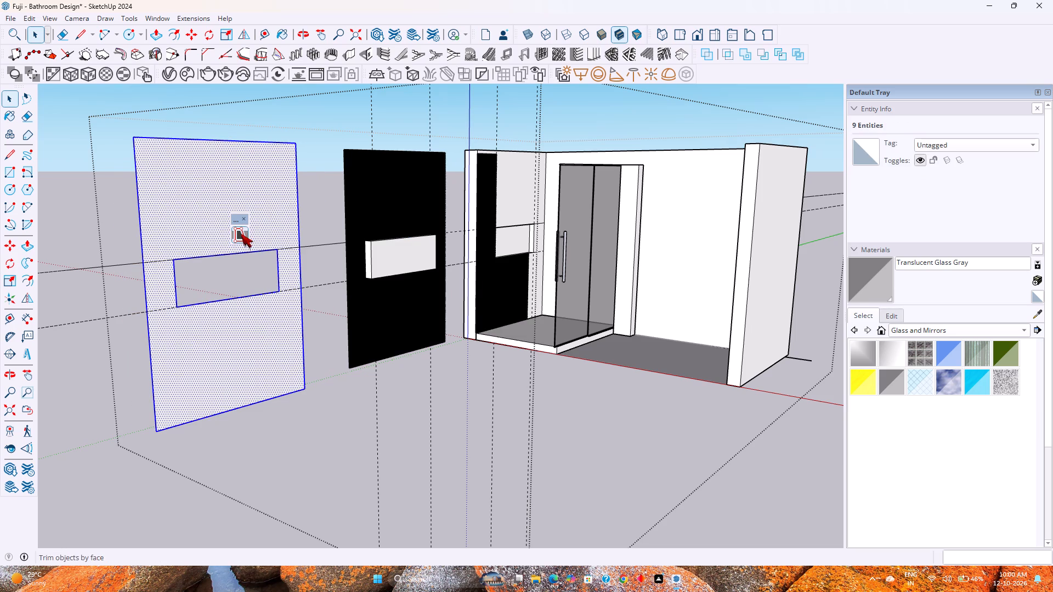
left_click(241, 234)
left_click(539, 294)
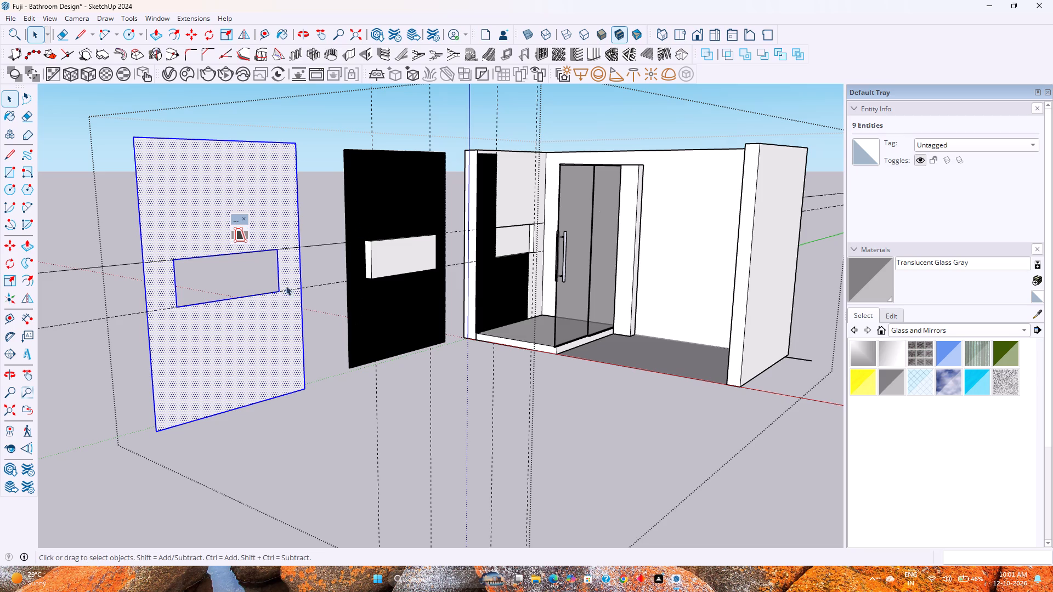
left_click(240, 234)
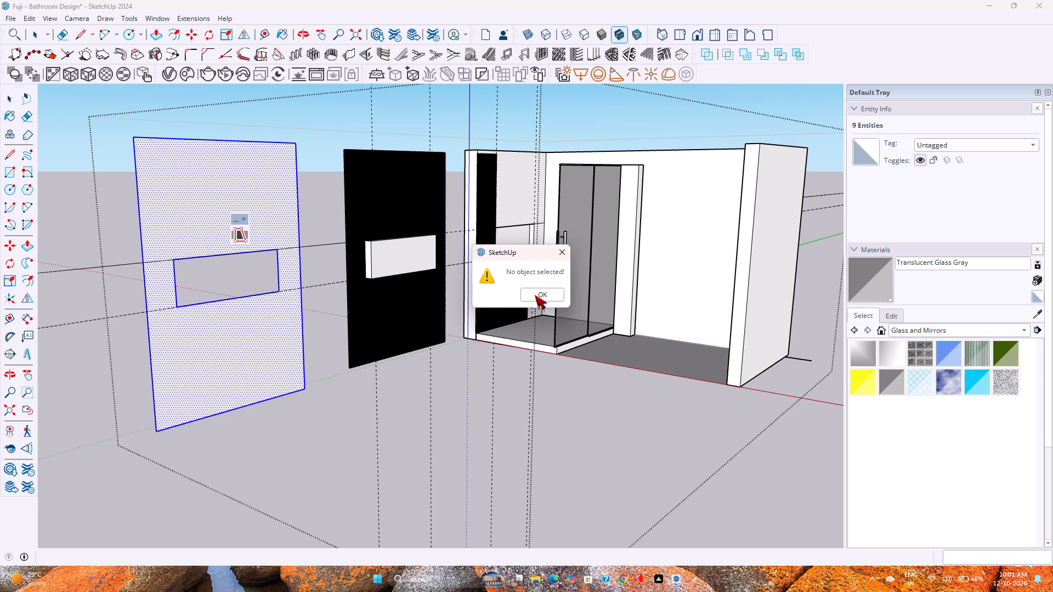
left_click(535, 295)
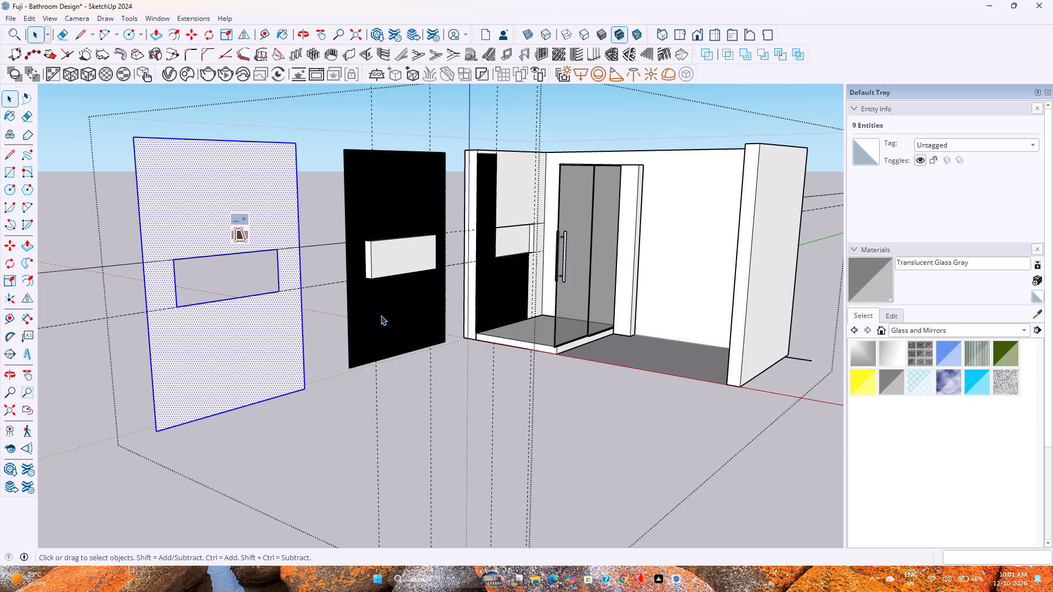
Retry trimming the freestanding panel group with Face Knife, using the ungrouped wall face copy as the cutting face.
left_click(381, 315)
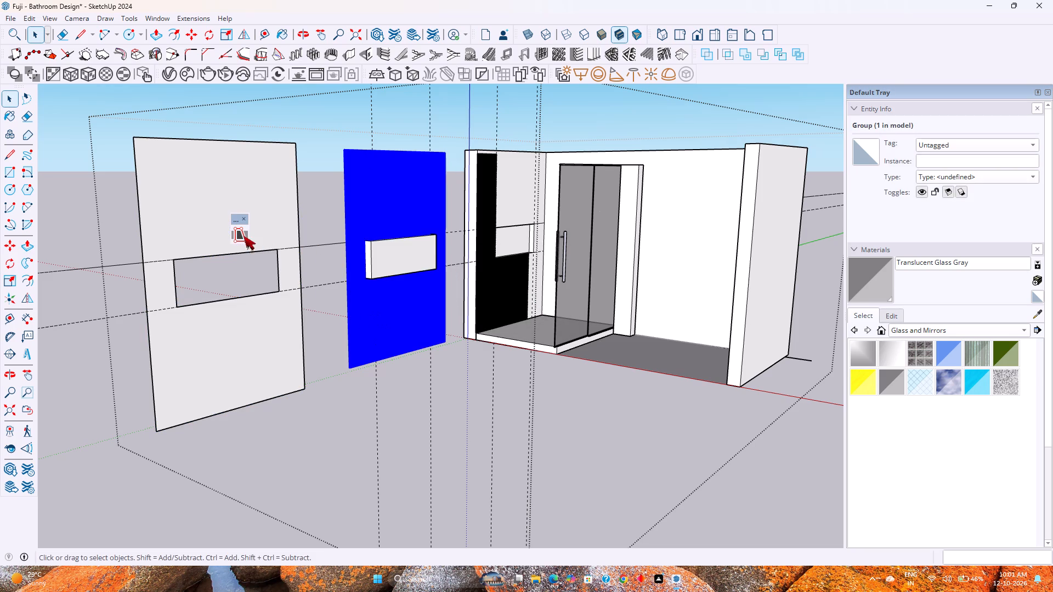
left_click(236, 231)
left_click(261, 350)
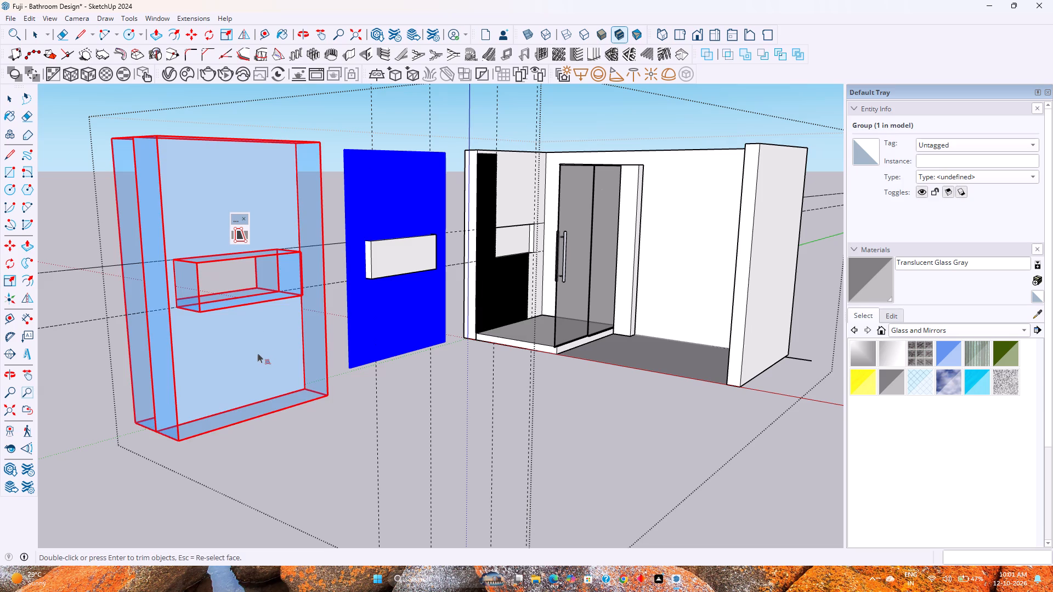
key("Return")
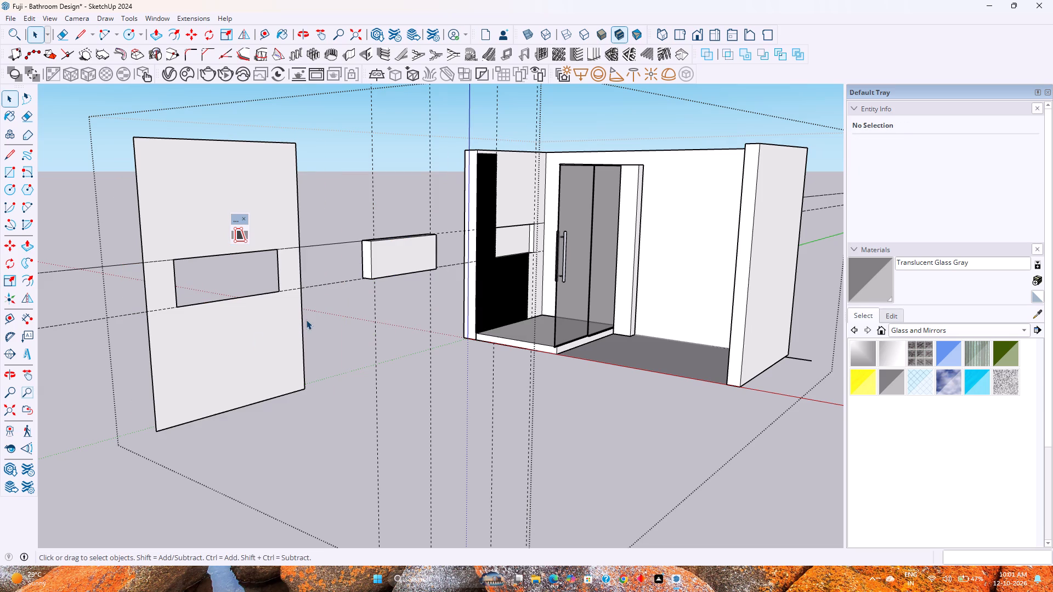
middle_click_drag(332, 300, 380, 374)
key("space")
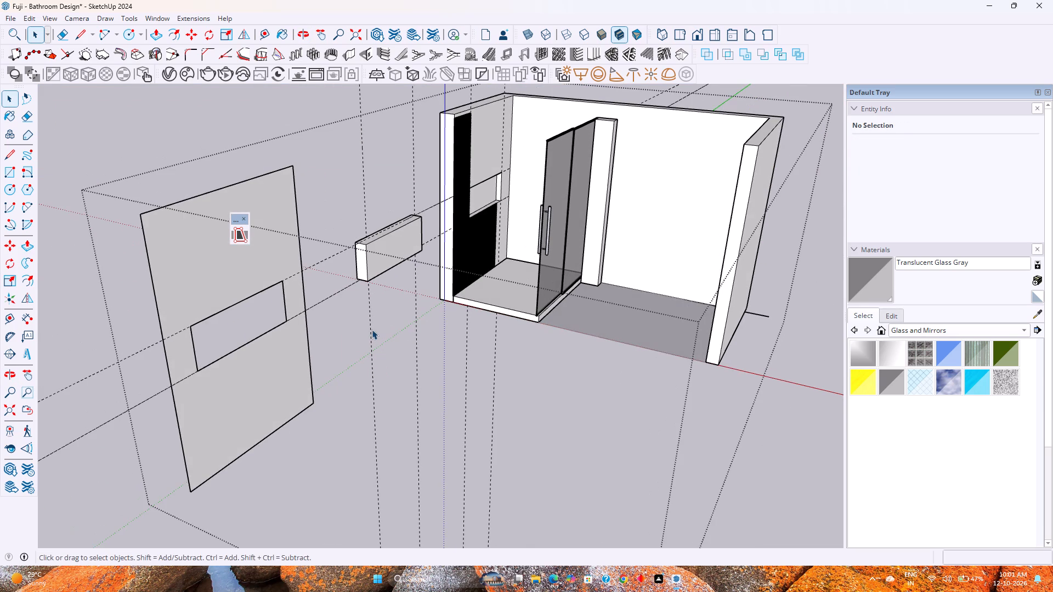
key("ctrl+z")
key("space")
Delete the niche block from the freestanding panel group's front.
left_click(382, 271)
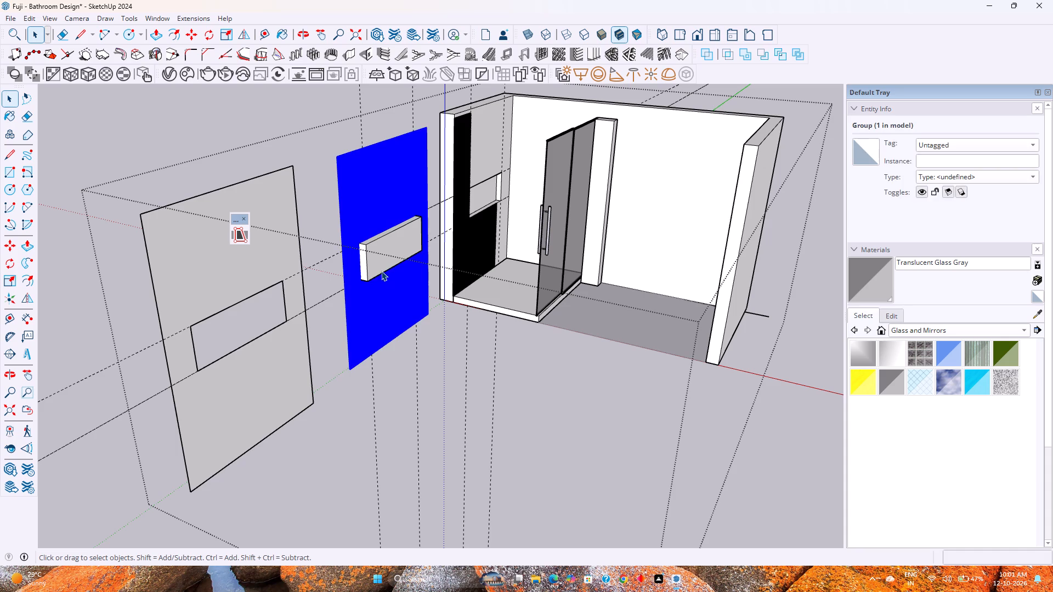
left_click(378, 265)
key("Delete")
Group the copied wall face together with its outer edges and niche opening edges.
middle_click_drag(377, 267, 371, 267)
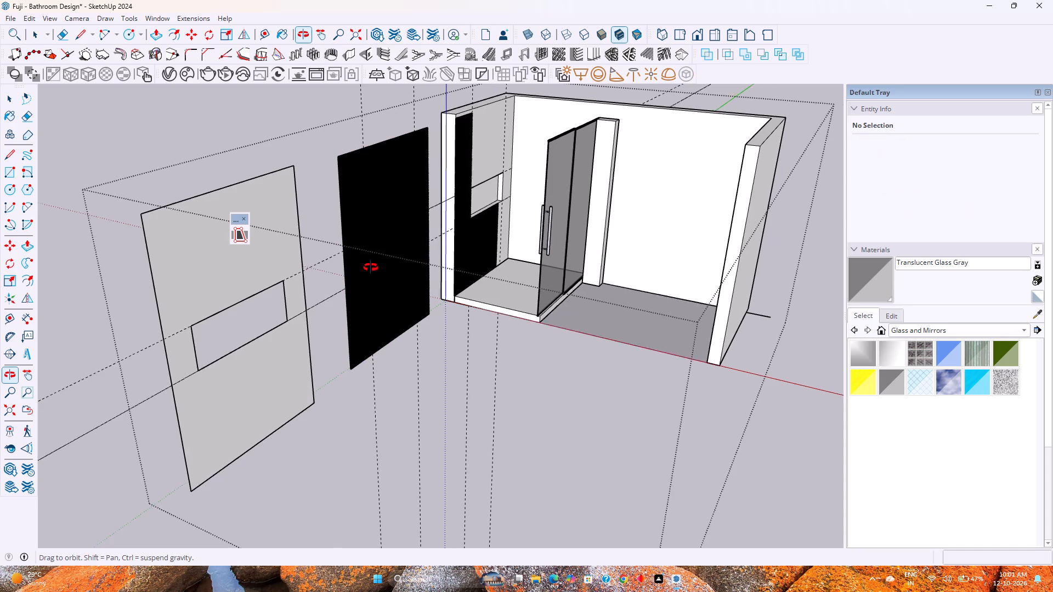
middle_click_drag(371, 267, 256, 145)
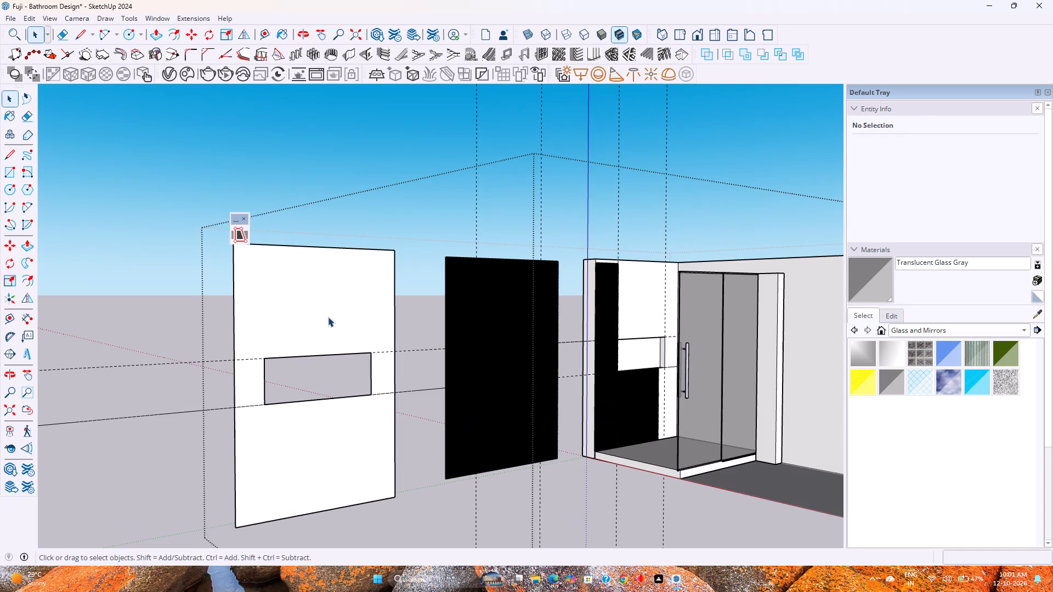
double_click(328, 317)
right_click(328, 317)
left_click(381, 115)
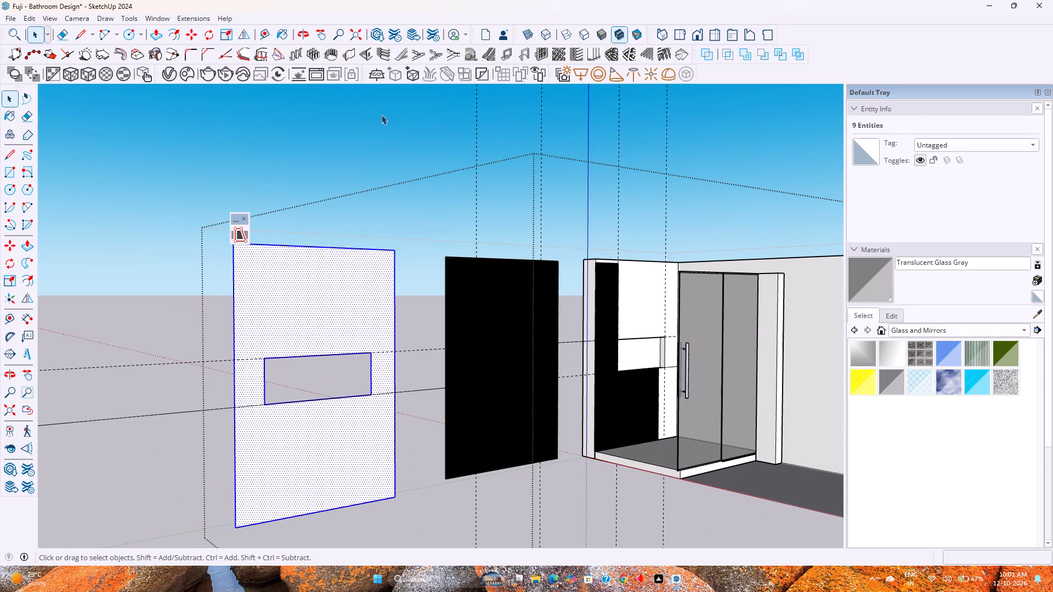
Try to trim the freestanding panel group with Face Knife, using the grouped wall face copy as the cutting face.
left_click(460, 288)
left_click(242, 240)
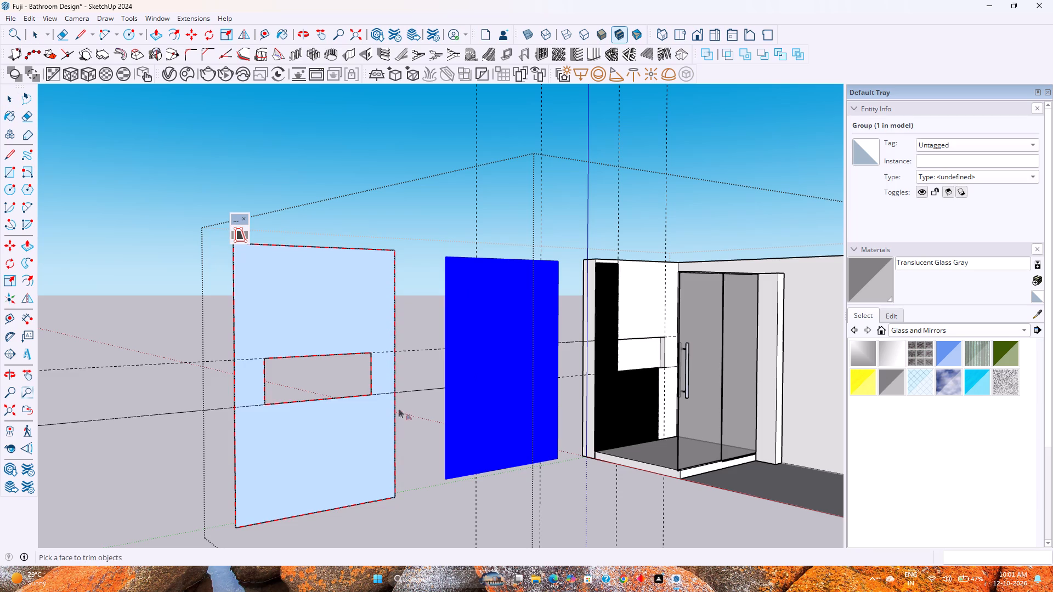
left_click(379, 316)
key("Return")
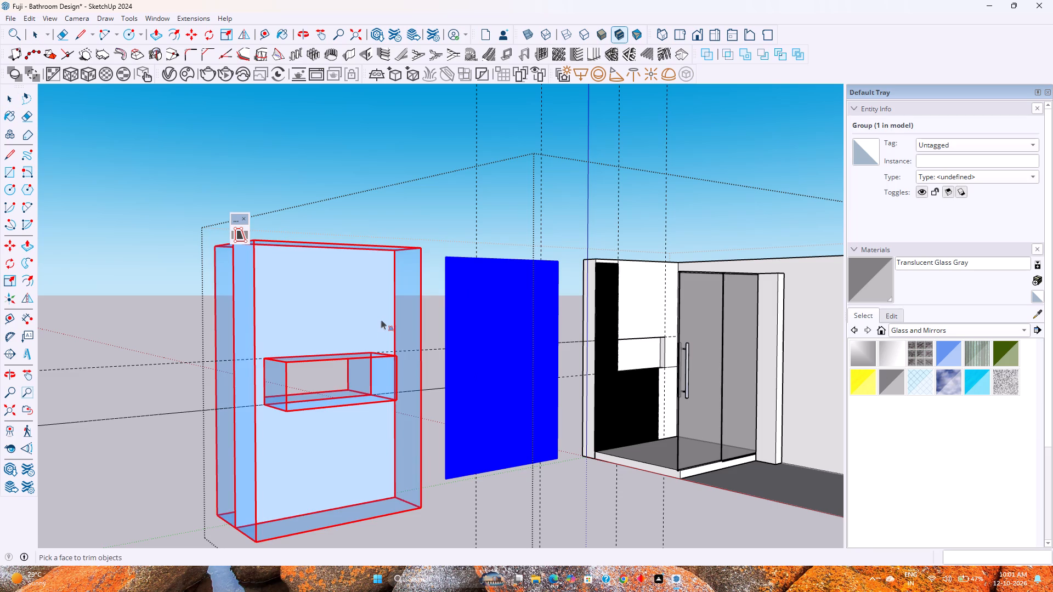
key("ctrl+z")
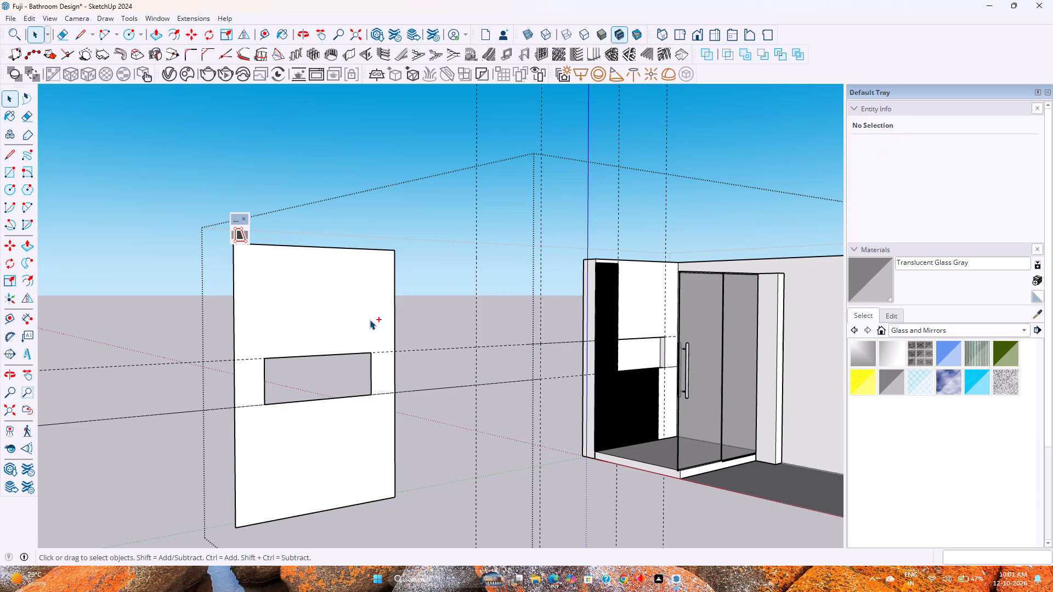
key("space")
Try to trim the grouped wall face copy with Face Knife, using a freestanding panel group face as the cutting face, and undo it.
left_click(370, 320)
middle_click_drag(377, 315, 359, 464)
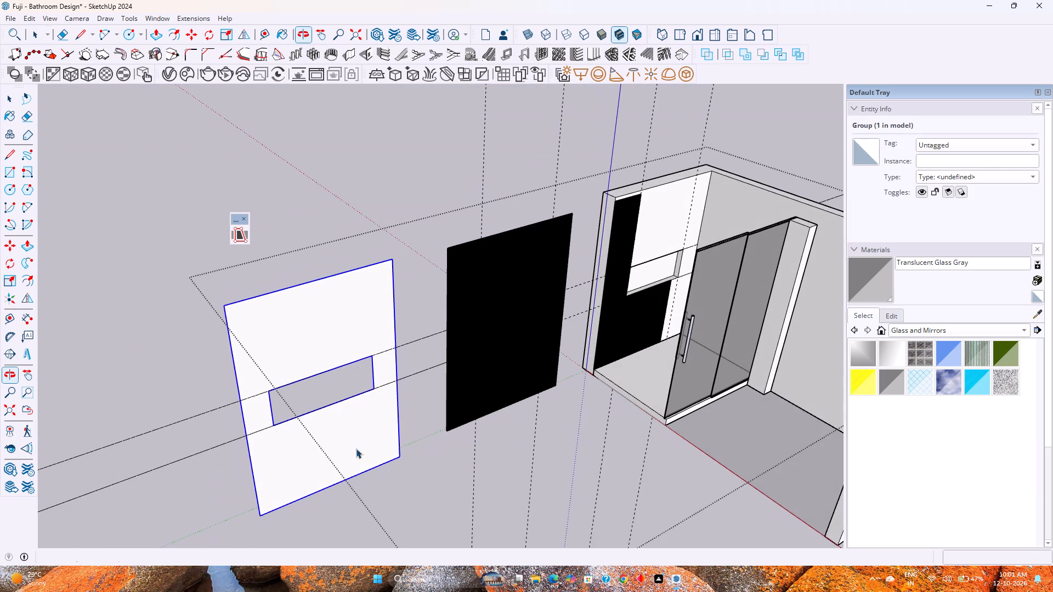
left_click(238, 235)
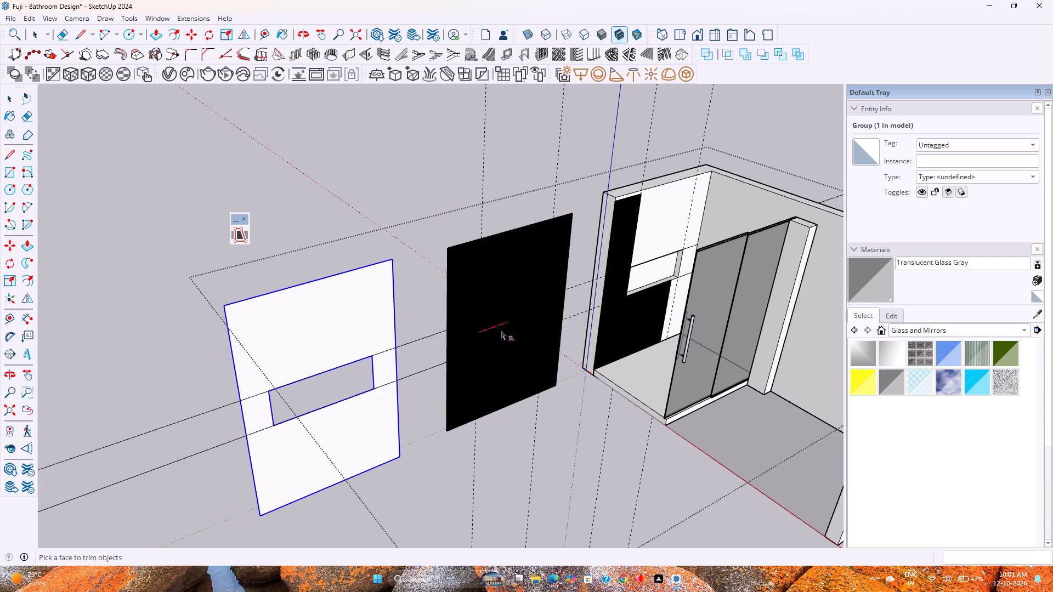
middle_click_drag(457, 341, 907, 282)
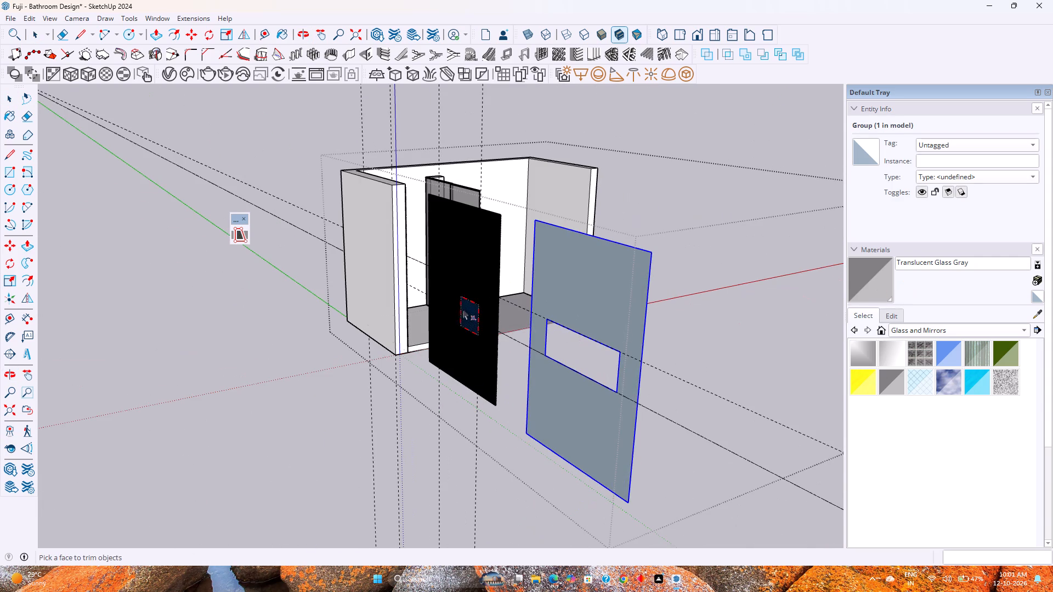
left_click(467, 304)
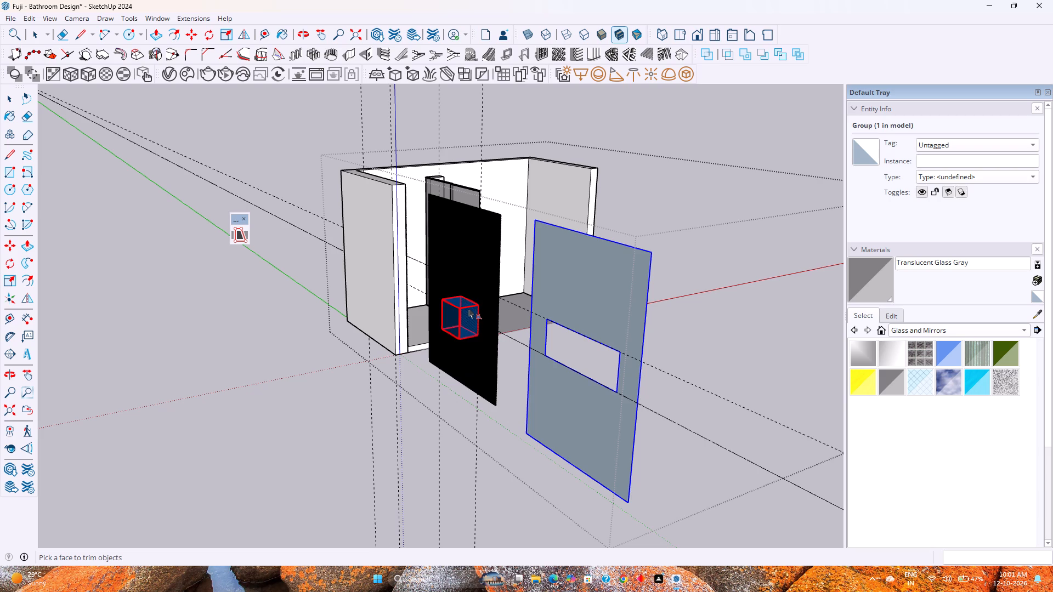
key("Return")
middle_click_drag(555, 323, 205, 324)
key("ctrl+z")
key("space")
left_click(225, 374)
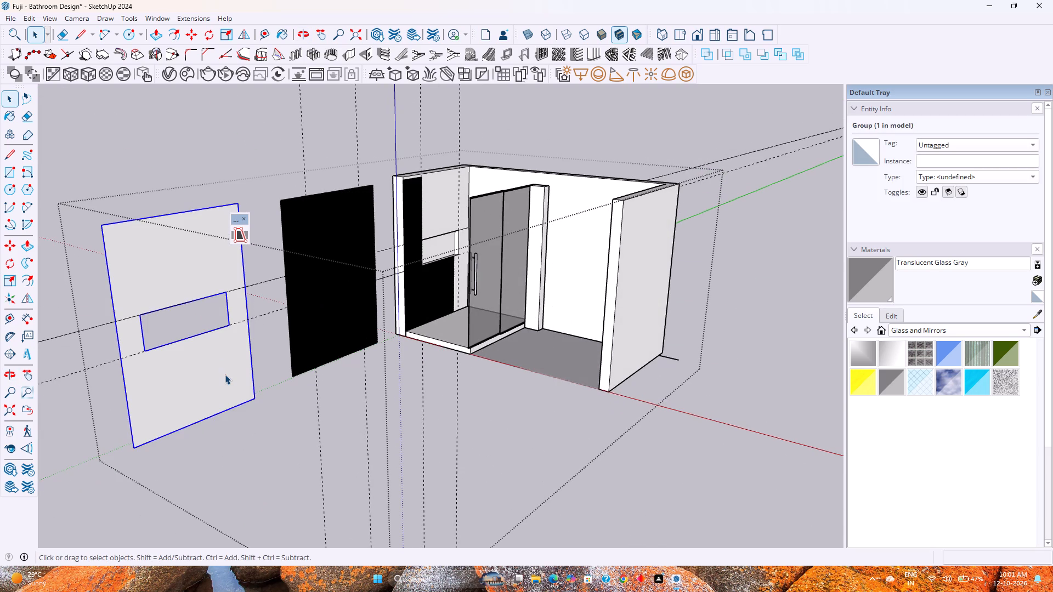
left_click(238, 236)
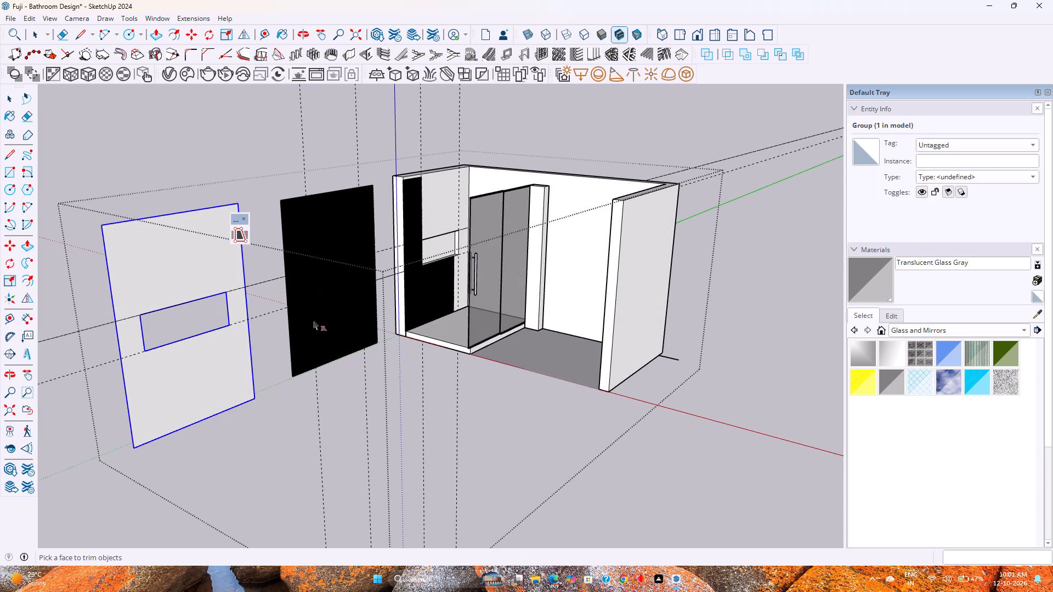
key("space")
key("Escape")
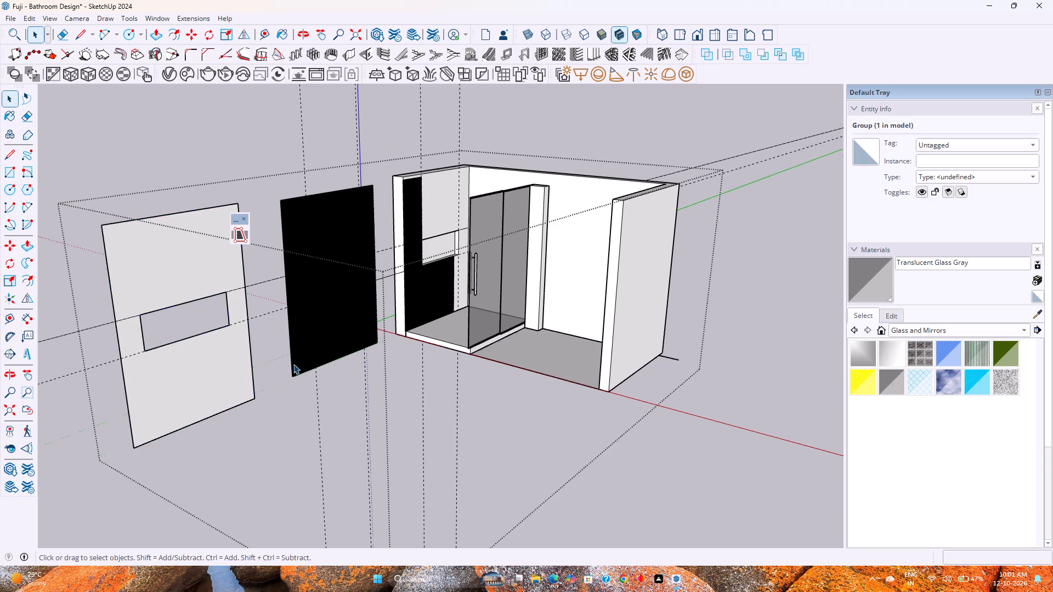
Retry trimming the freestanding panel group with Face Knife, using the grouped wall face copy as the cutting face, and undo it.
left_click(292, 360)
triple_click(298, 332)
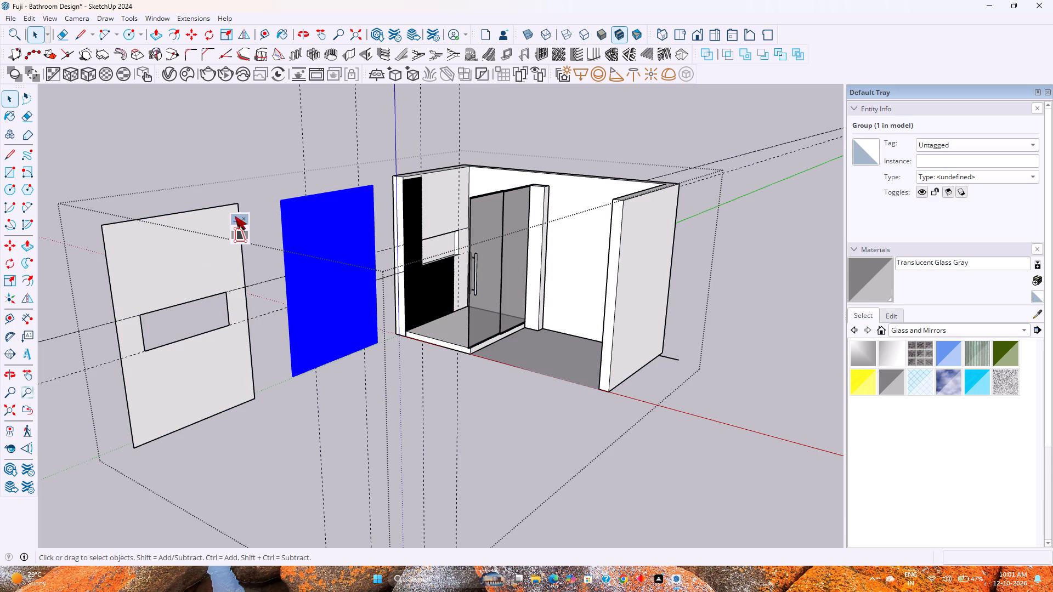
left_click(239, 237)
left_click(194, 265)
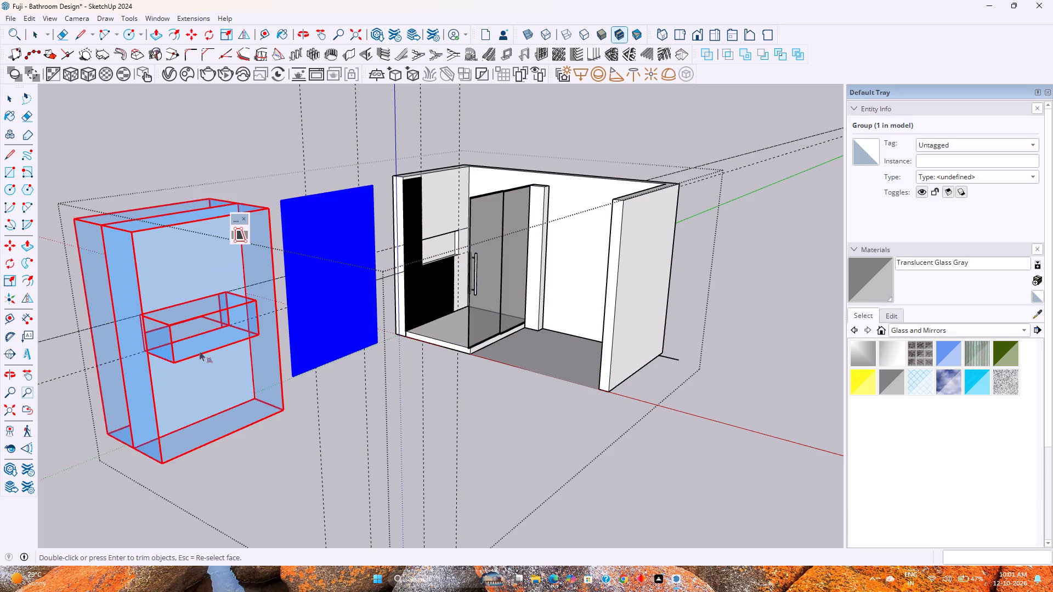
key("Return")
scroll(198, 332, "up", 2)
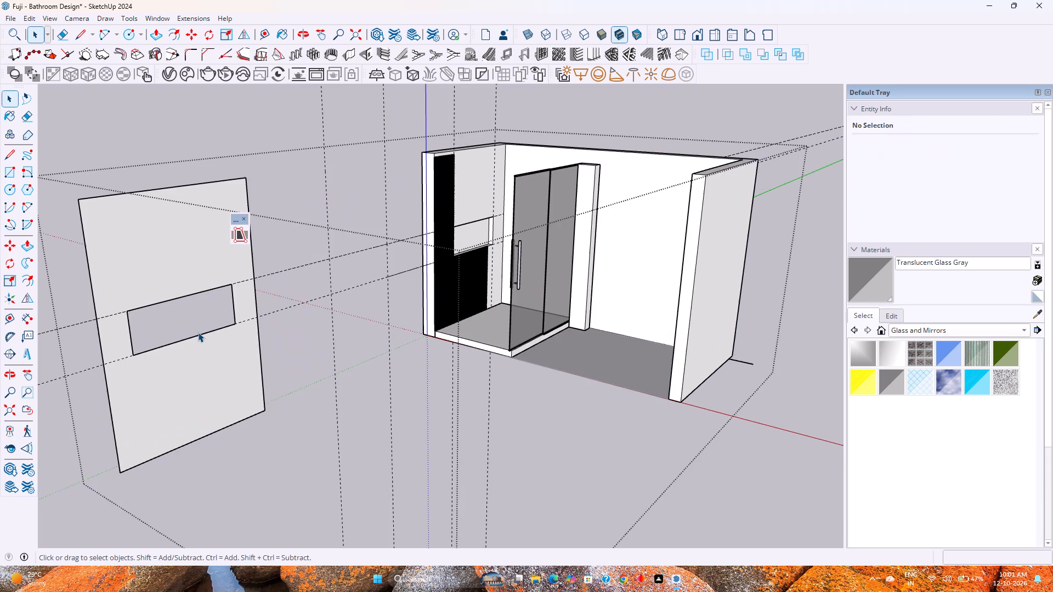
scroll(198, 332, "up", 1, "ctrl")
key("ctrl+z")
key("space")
Undo the grouping of the wall face copy and the deletion of the niche block on the freestanding panel group.
left_click(172, 380)
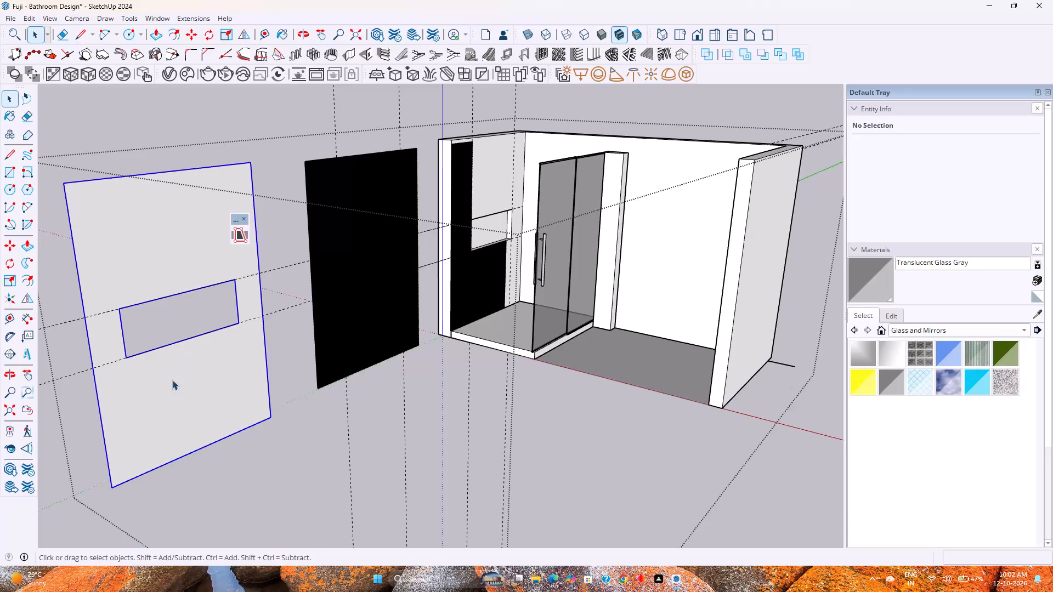
middle_click_drag(167, 383, 564, 335)
middle_click(564, 335)
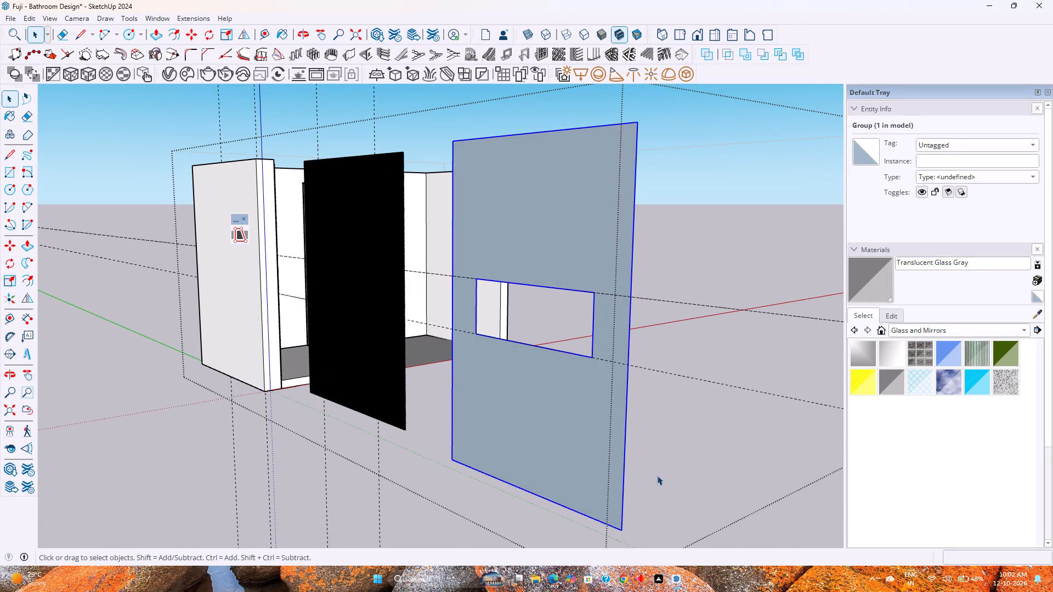
middle_click_drag(633, 455, 441, 456)
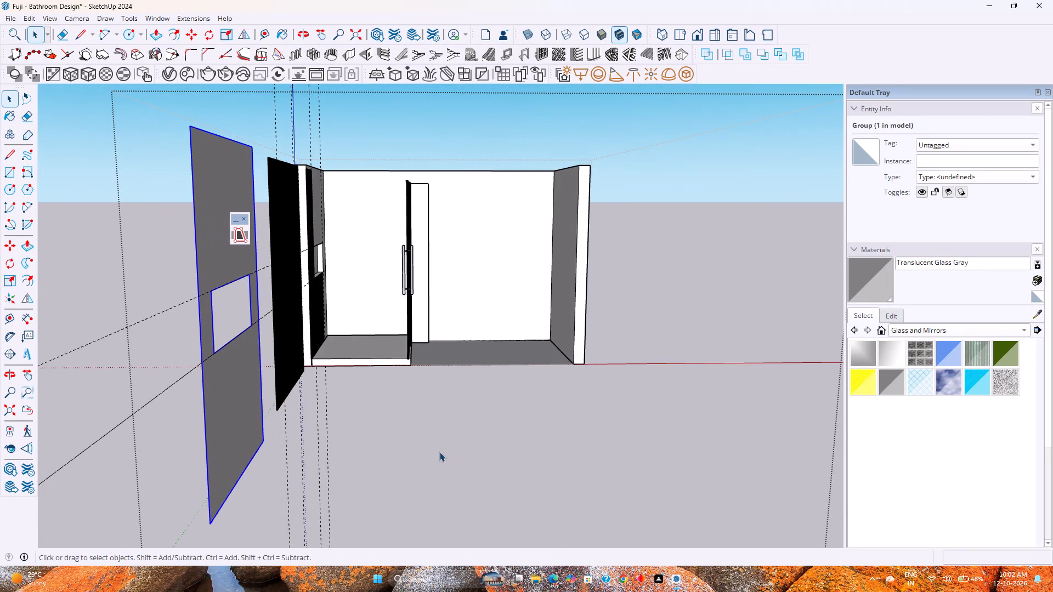
key("ctrl+z")
key("ctrl+z")
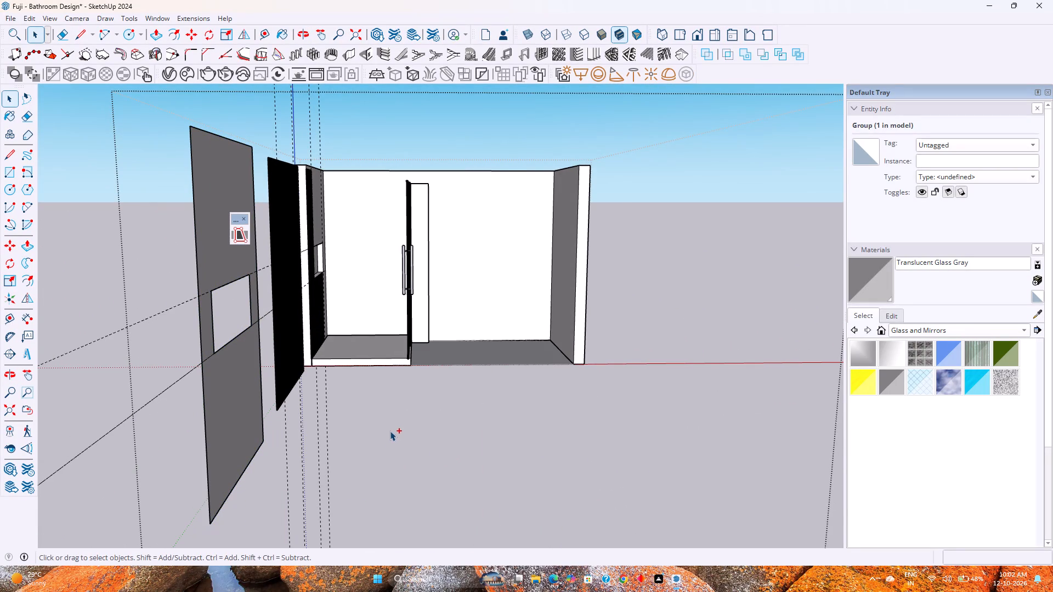
key("ctrl+z")
key("ctrl+z")
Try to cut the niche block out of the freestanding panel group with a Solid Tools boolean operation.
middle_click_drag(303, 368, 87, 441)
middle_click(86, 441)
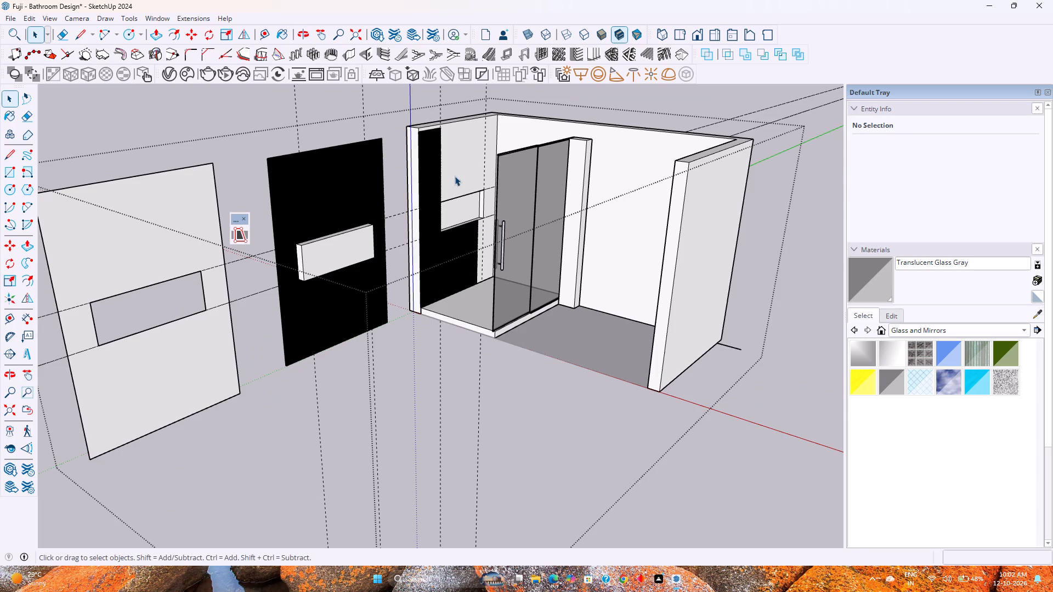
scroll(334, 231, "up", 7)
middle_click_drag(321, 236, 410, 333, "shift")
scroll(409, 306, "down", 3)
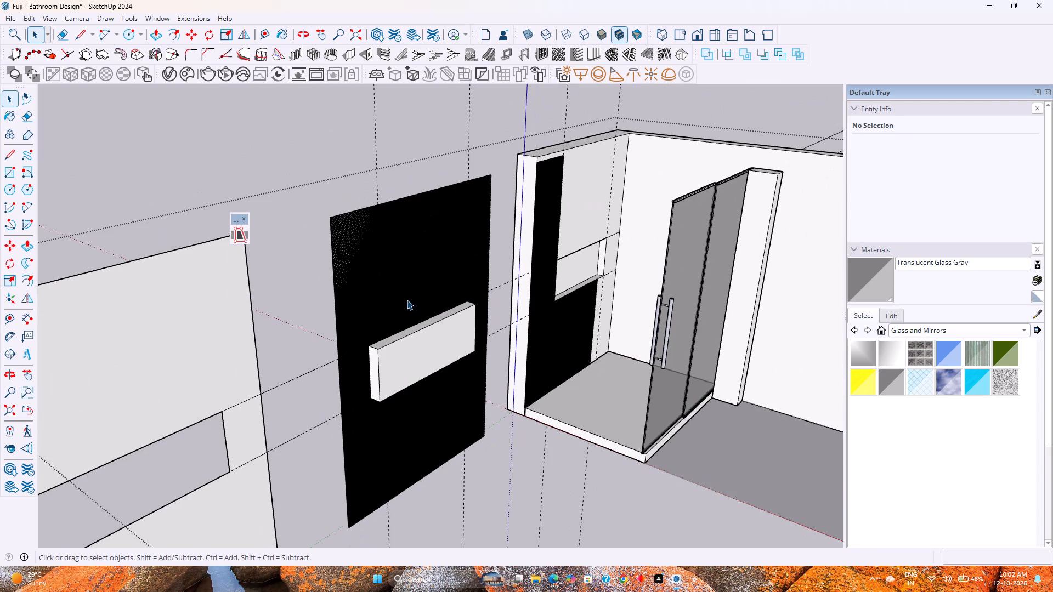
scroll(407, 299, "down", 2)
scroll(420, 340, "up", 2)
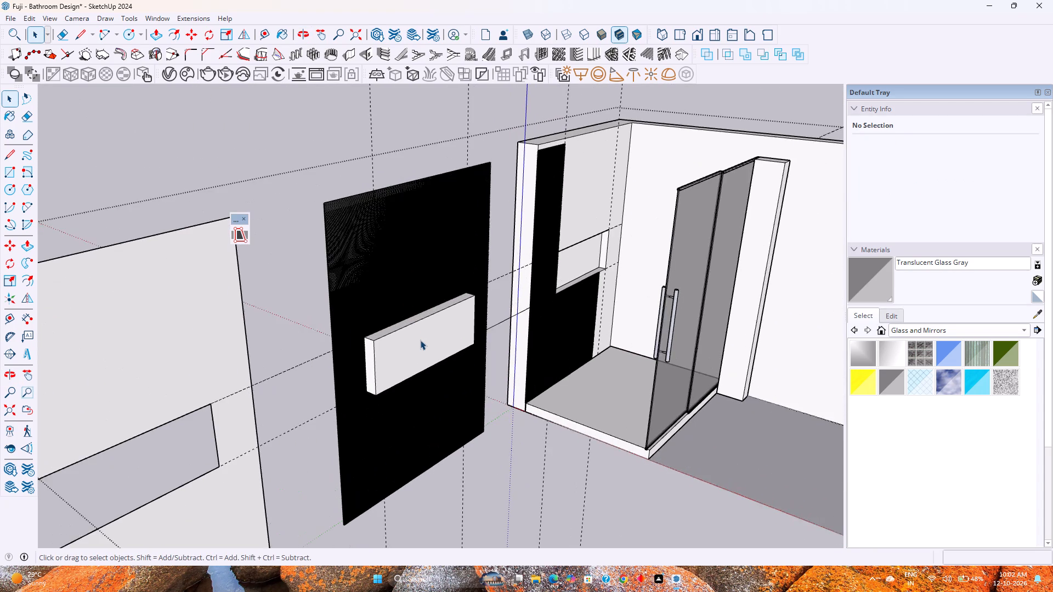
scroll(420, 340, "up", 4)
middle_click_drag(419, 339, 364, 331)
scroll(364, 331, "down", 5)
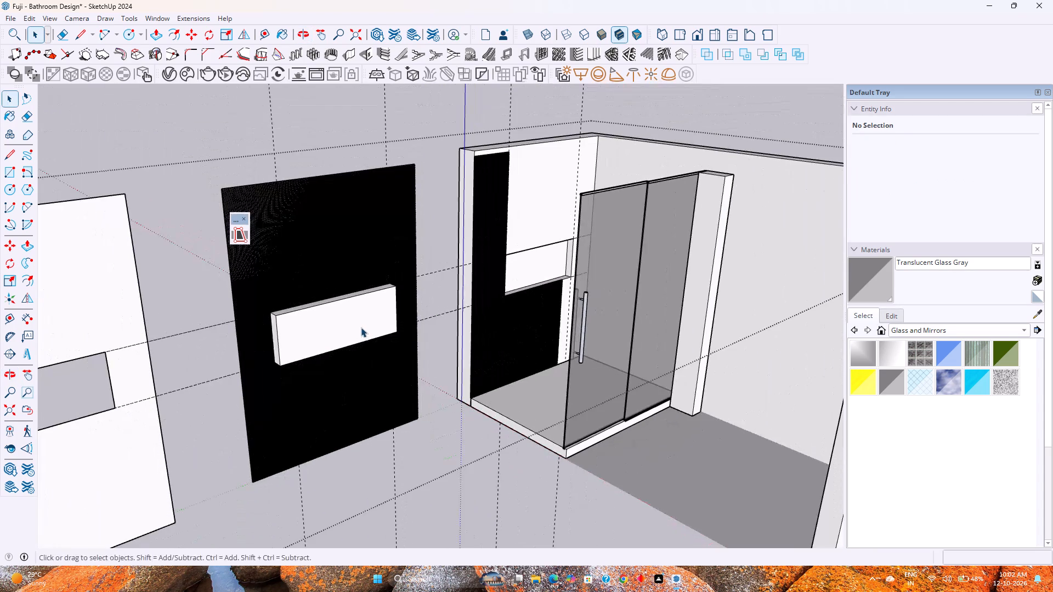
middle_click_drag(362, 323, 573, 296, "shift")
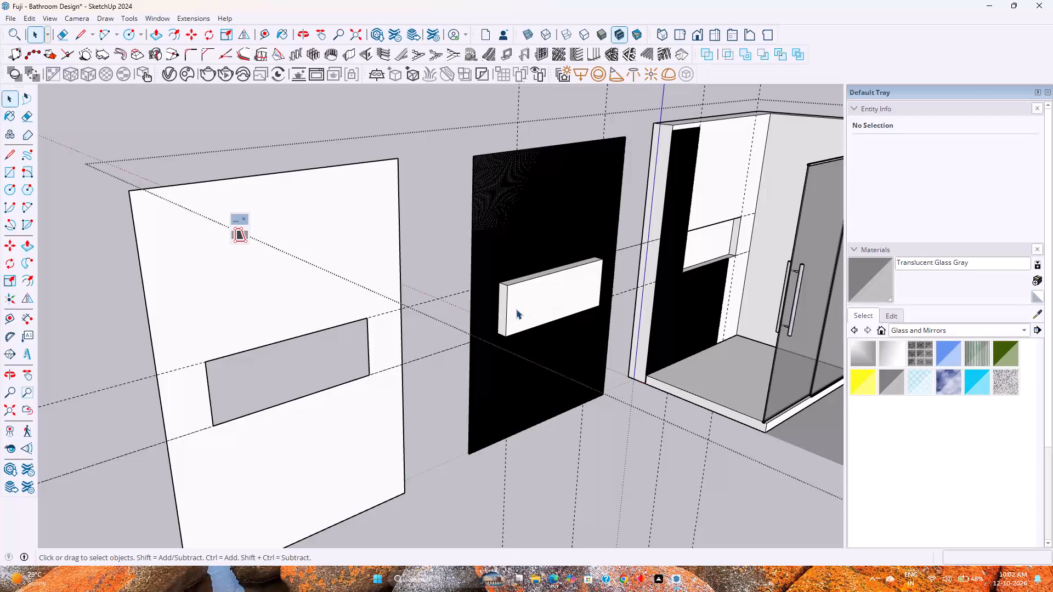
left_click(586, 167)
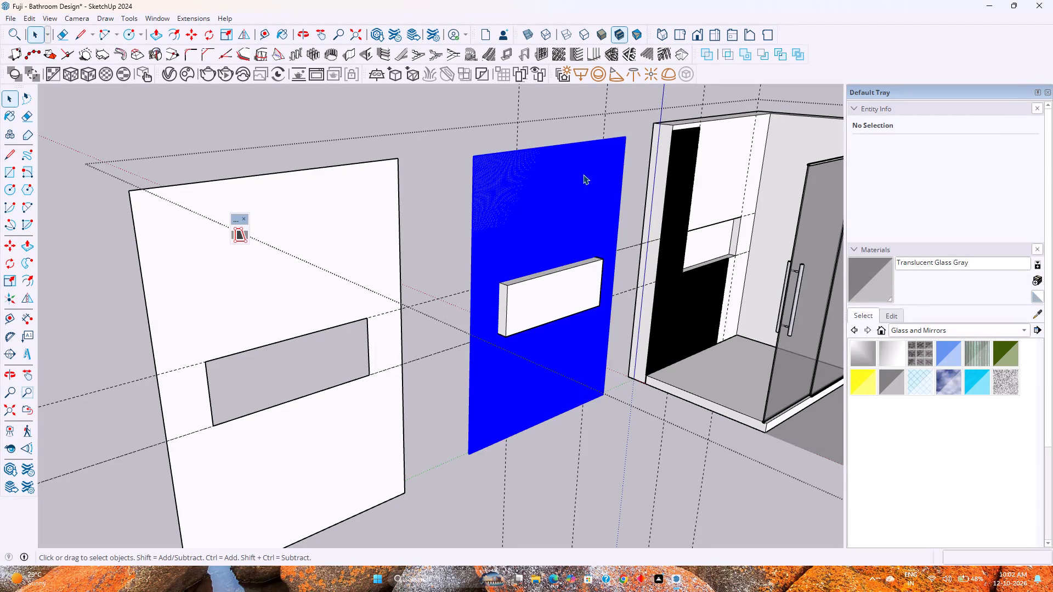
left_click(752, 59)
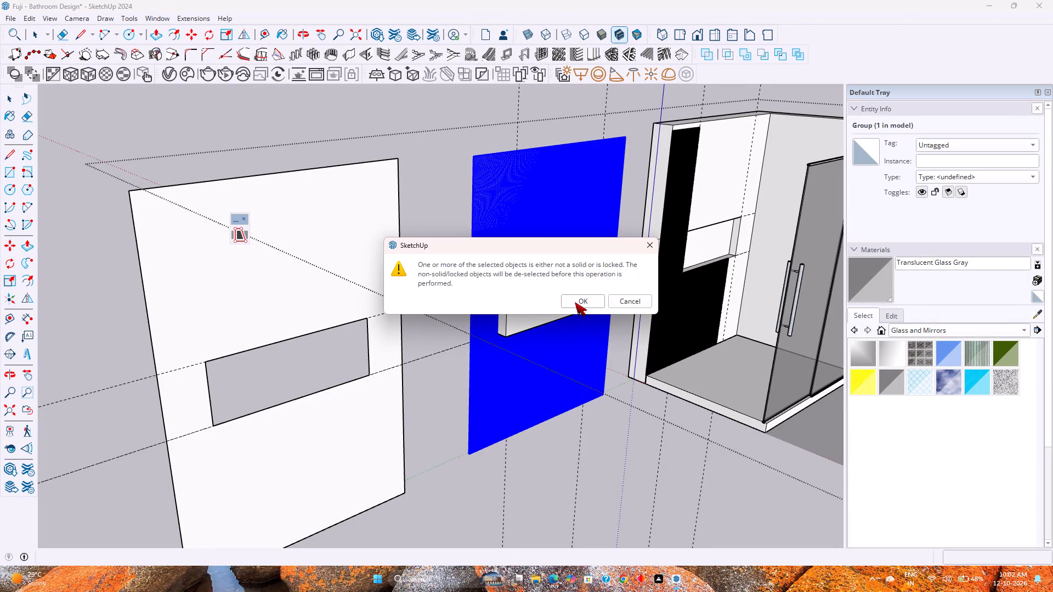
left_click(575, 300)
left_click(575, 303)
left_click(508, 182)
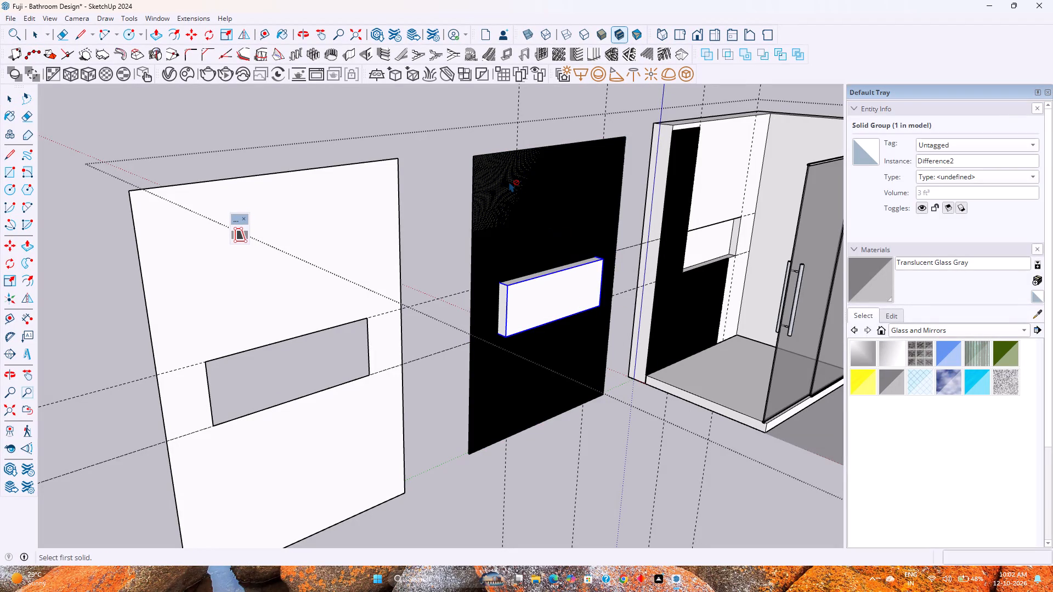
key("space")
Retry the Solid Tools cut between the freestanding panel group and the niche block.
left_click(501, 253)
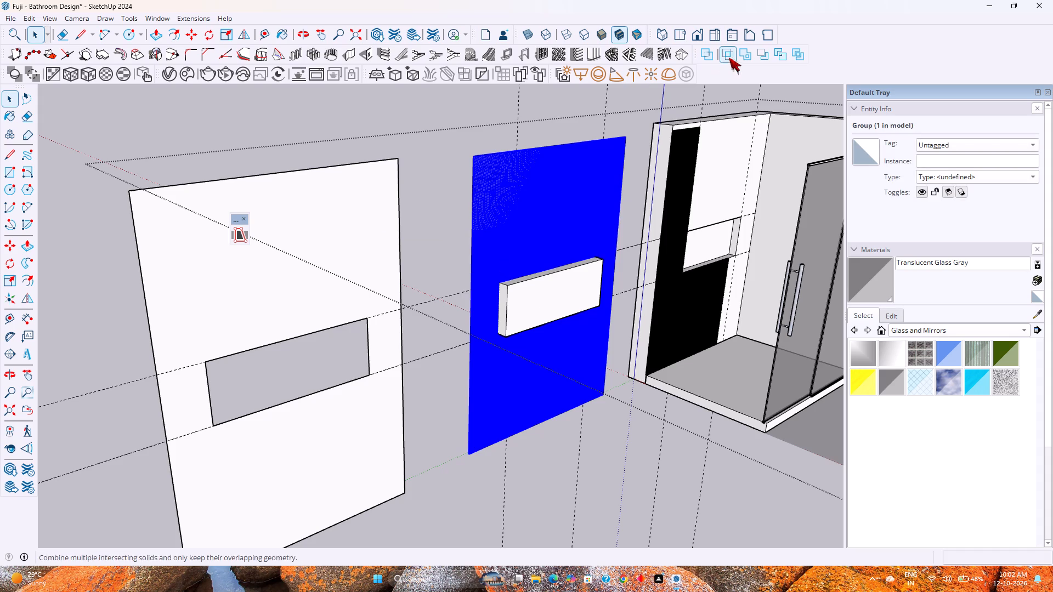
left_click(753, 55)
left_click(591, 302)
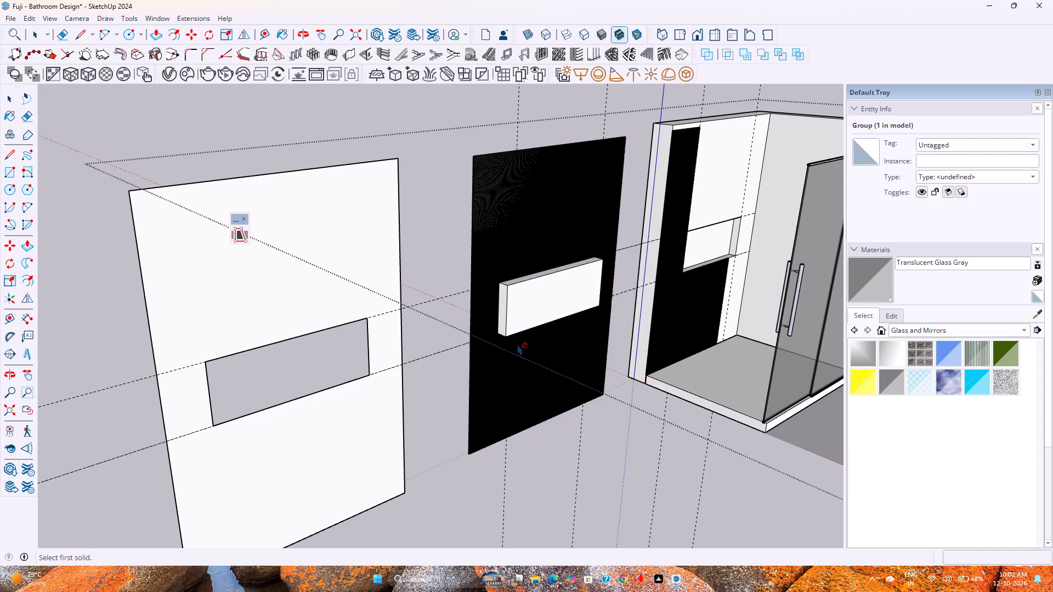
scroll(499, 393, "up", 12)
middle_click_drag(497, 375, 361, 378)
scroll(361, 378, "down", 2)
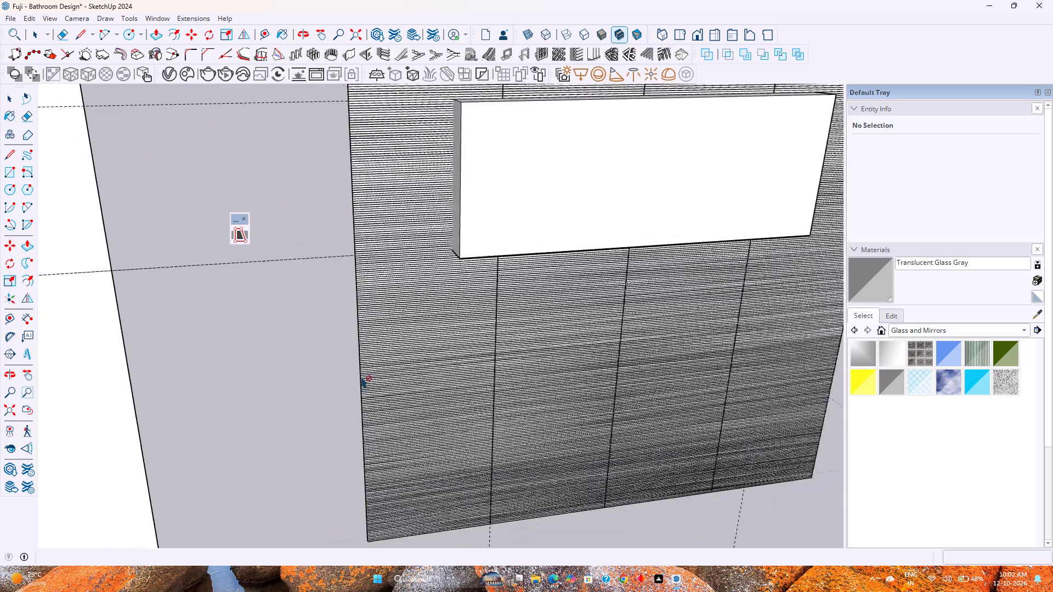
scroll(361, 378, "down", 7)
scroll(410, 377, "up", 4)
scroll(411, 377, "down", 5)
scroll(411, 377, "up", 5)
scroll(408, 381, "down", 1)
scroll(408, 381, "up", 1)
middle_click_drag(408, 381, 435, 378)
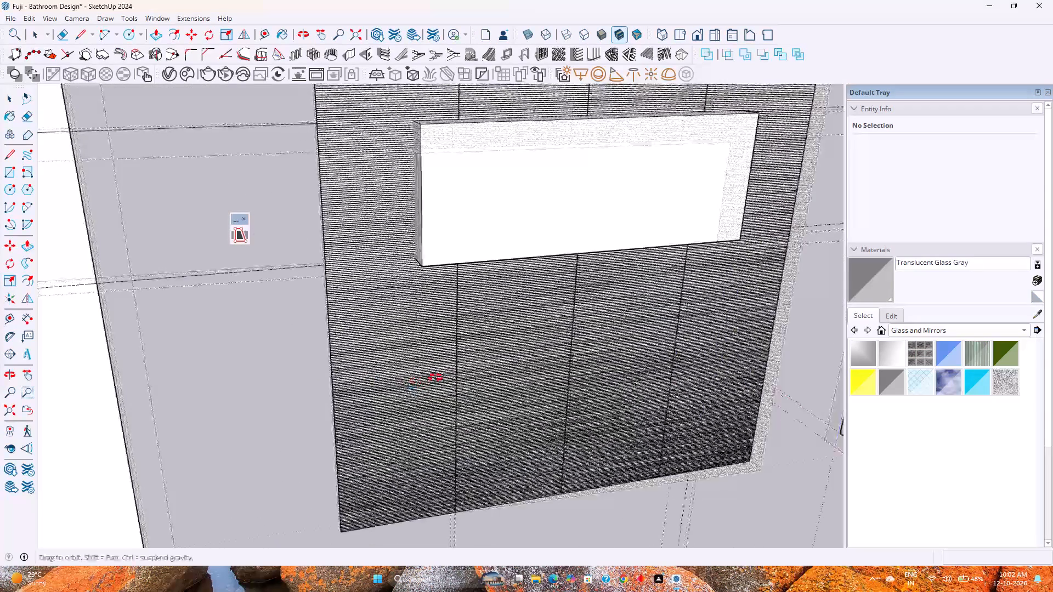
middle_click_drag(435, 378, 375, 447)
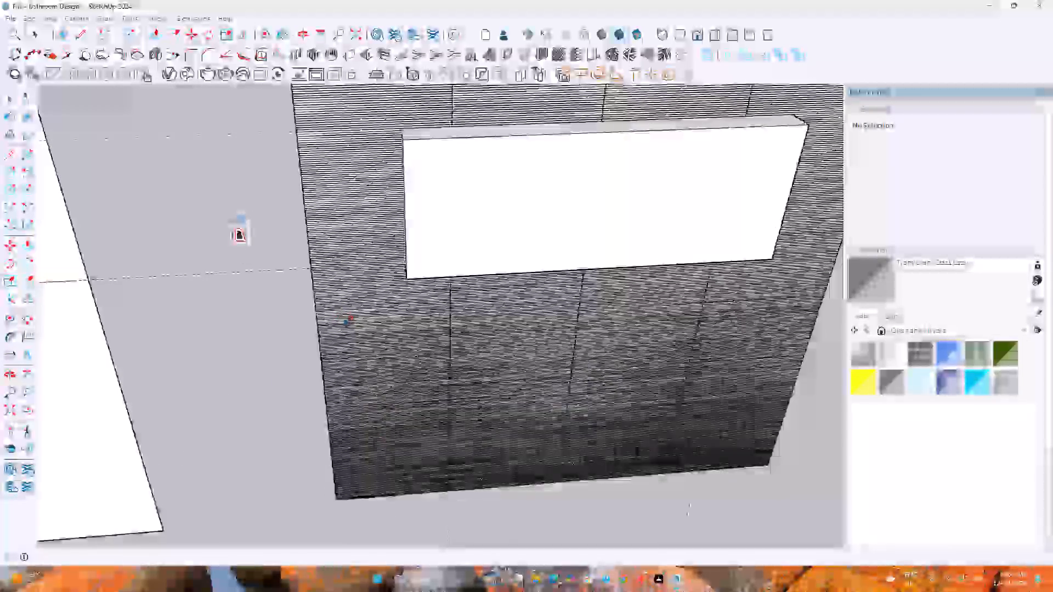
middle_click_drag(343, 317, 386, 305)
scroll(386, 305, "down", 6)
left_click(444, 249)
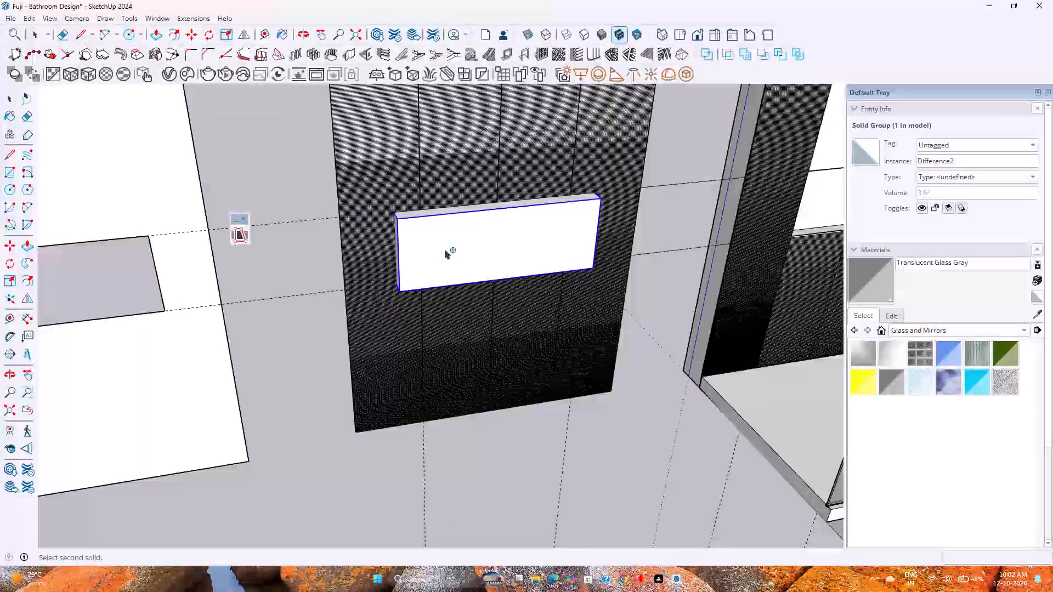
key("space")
Examine the niche block and the ribbed panel pieces installed around the shower niche.
double_click(441, 252)
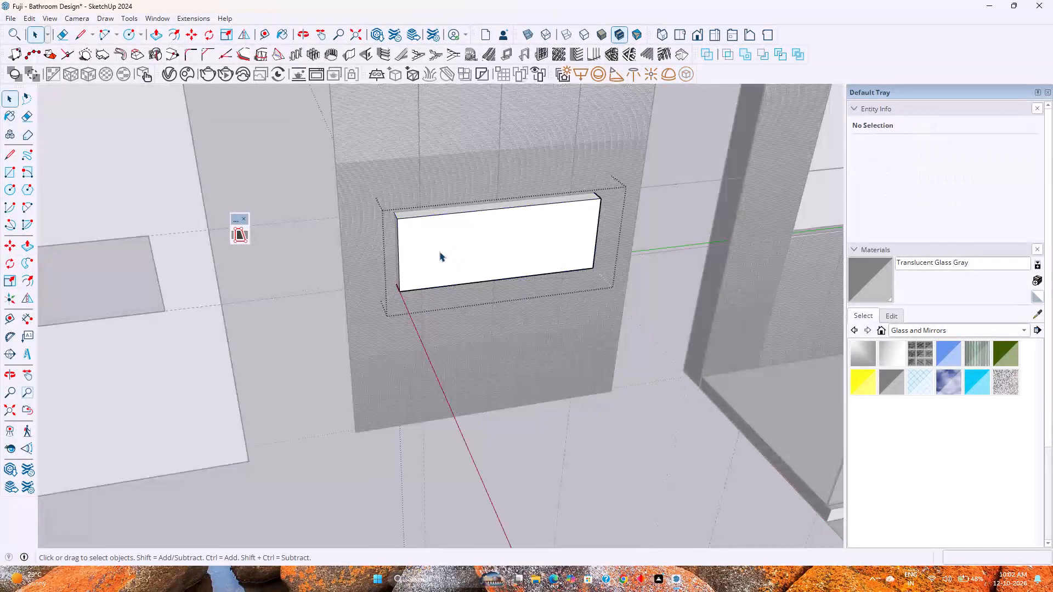
key("Escape")
left_click(445, 244)
scroll(449, 243, "down", 8)
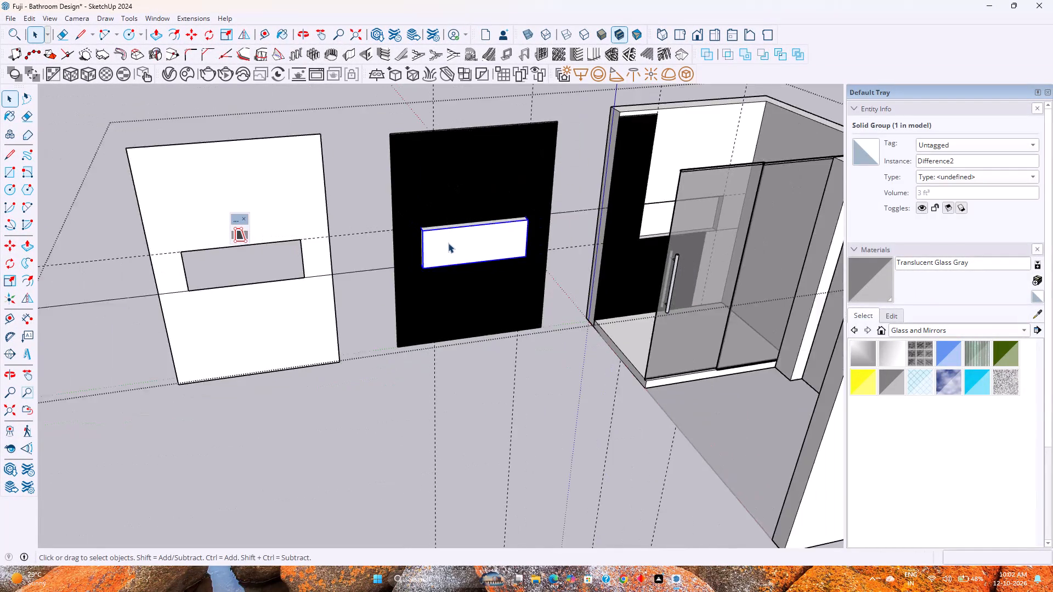
middle_click_drag(518, 236, 366, 306, "shift")
middle_click_drag(457, 304, 551, 318)
scroll(513, 276, "up", 8)
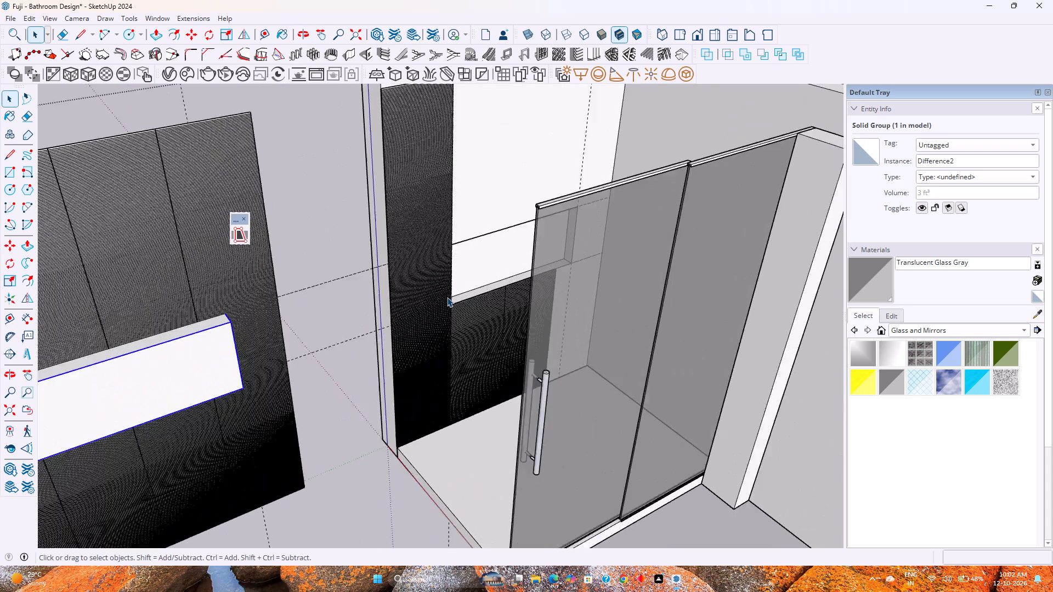
scroll(447, 297, "up", 5)
scroll(625, 294, "up", 3)
scroll(607, 288, "down", 1)
left_click(325, 300)
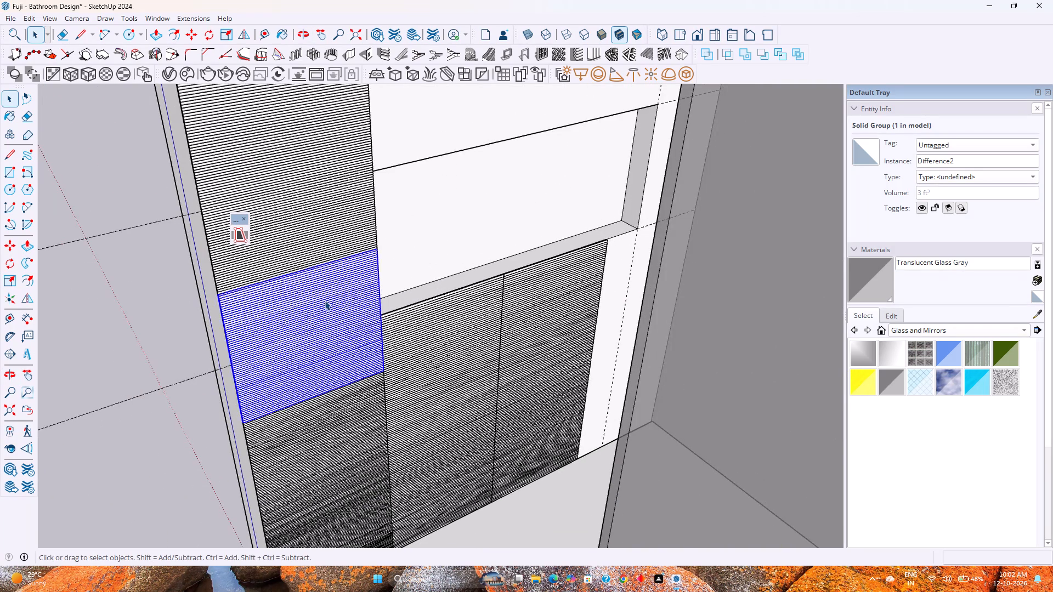
scroll(324, 300, "down", 10)
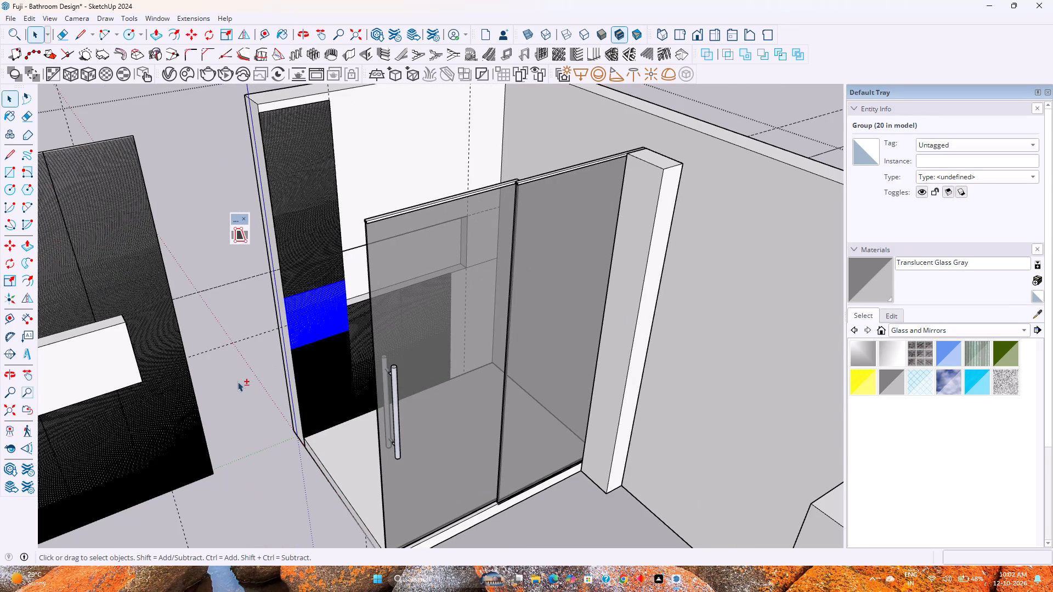
middle_click_drag(238, 380, 468, 267, "shift")
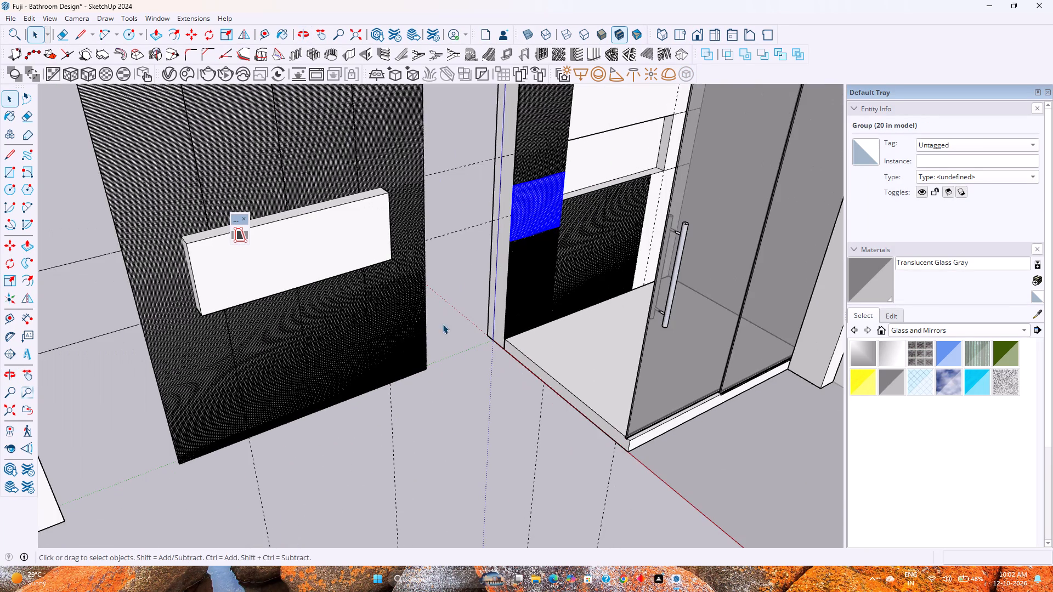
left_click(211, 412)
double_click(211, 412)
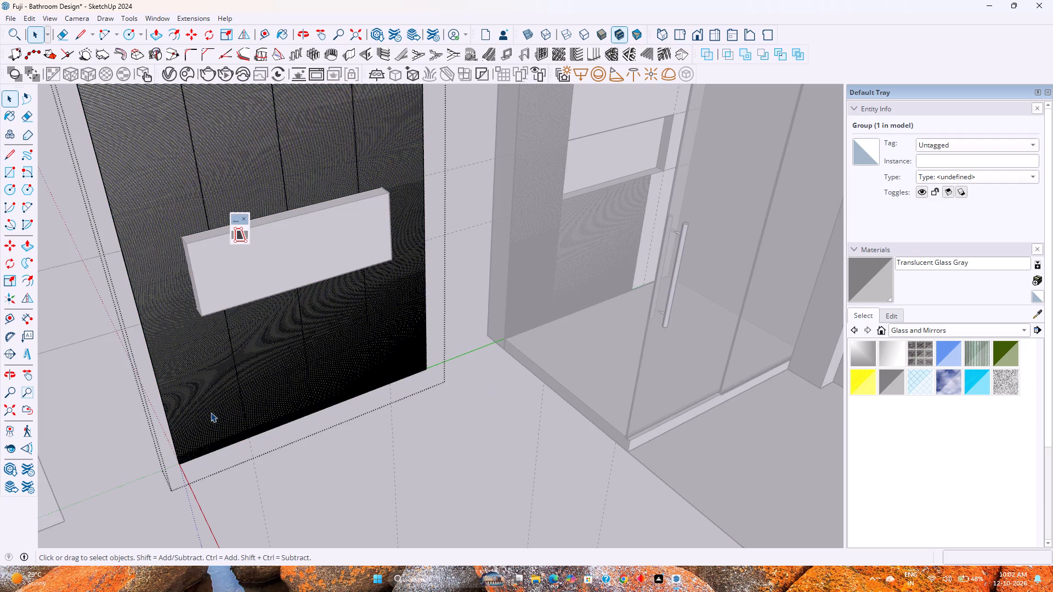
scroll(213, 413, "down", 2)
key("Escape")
Copy the column of six ribbed panel pieces from the shower wall's open end along the wall to its inner corner beyond the niche.
left_click(478, 329)
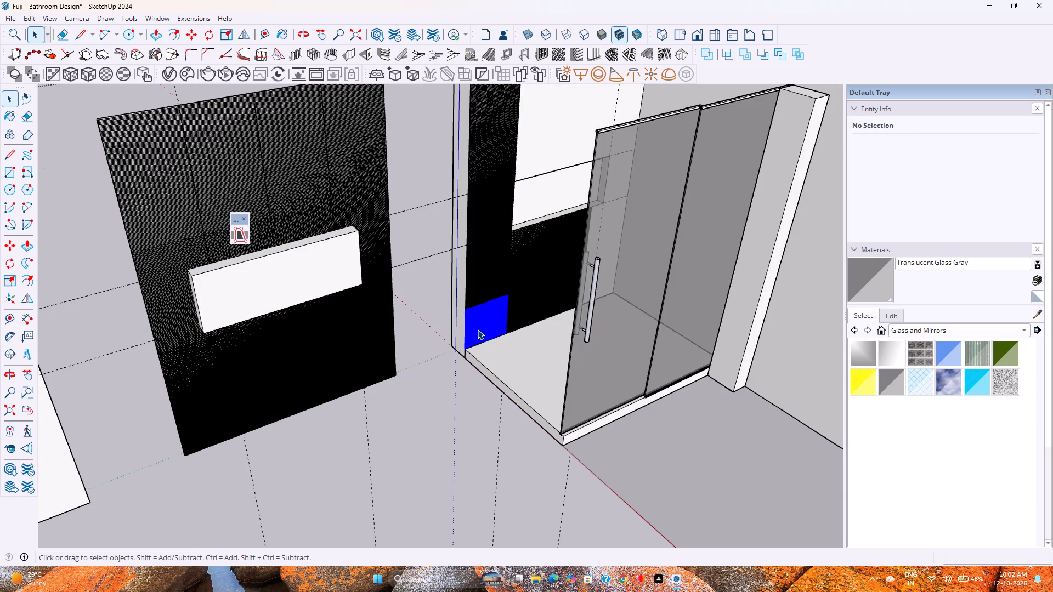
left_click(476, 274, "ctrl")
left_click(477, 244, "ctrl")
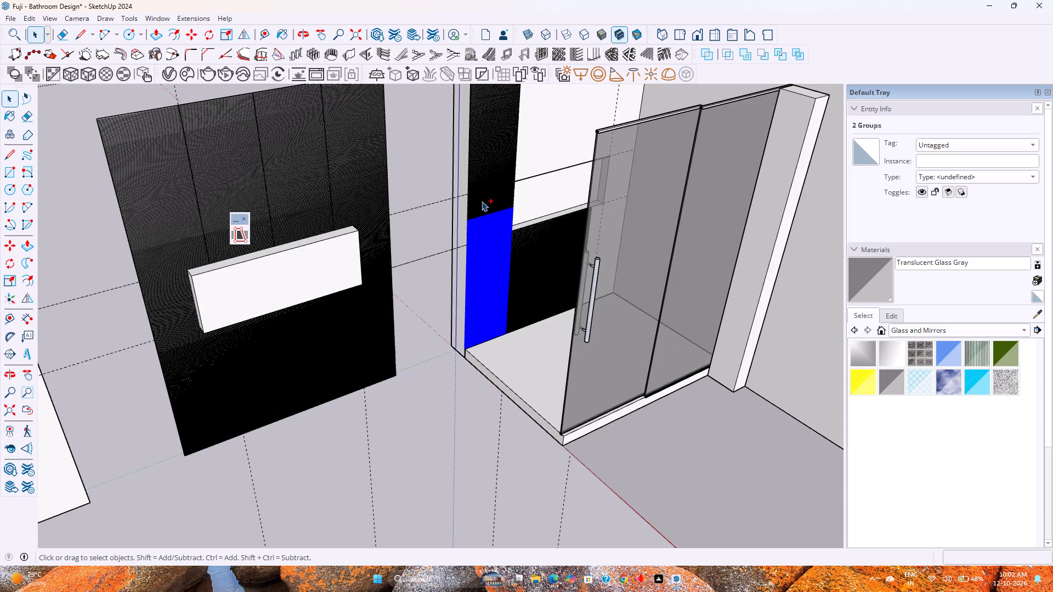
left_click(483, 195, "ctrl")
left_click(488, 150, "ctrl")
scroll(484, 156, "down", 1)
middle_click_drag(483, 159, 499, 399, "shift")
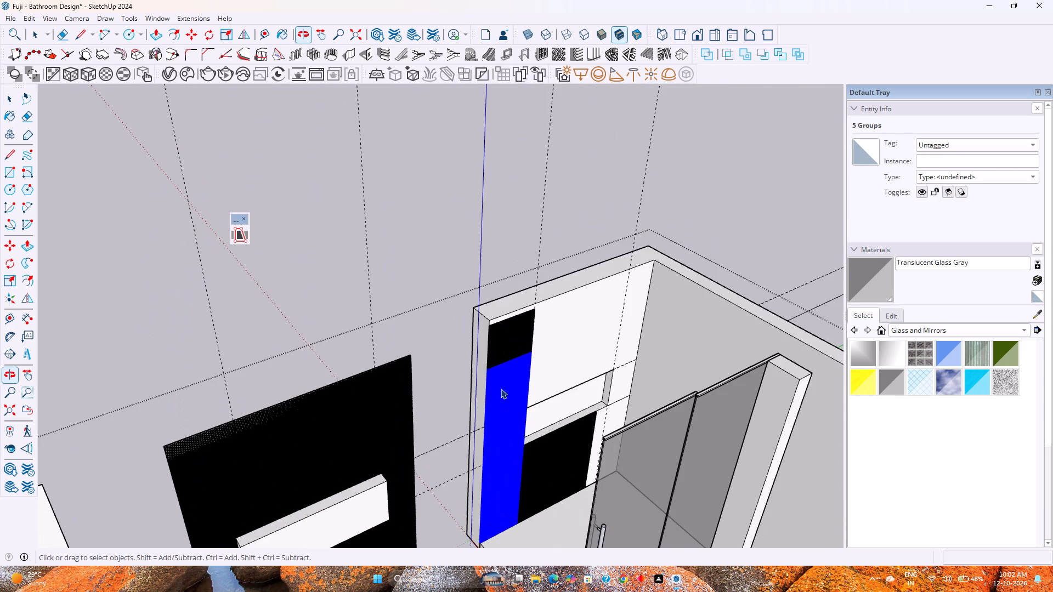
left_click(511, 337, "ctrl")
key("m")
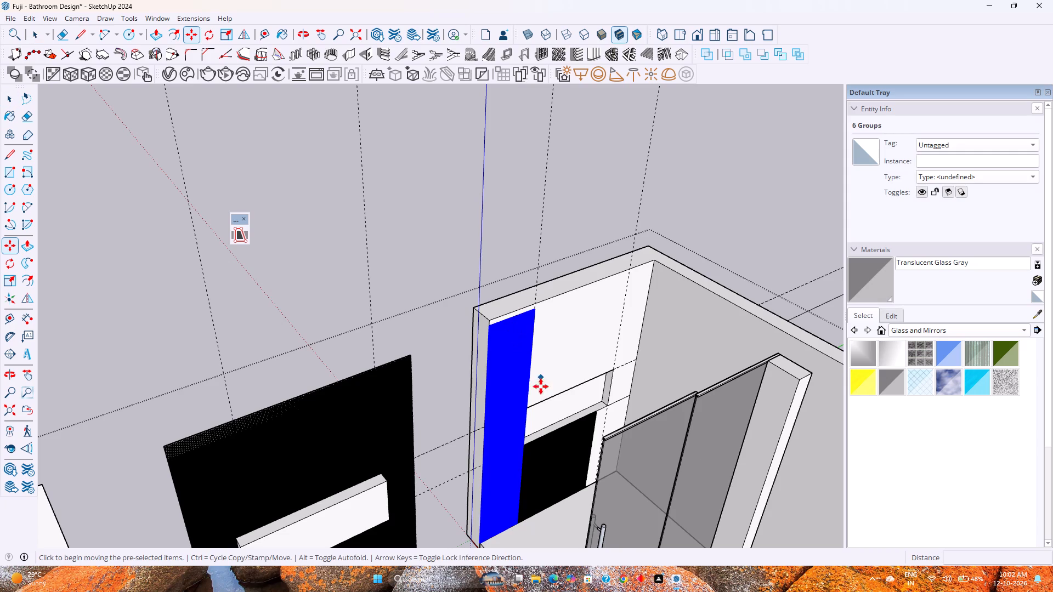
scroll(548, 451, "up", 2)
middle_click_drag(528, 466, 366, 502)
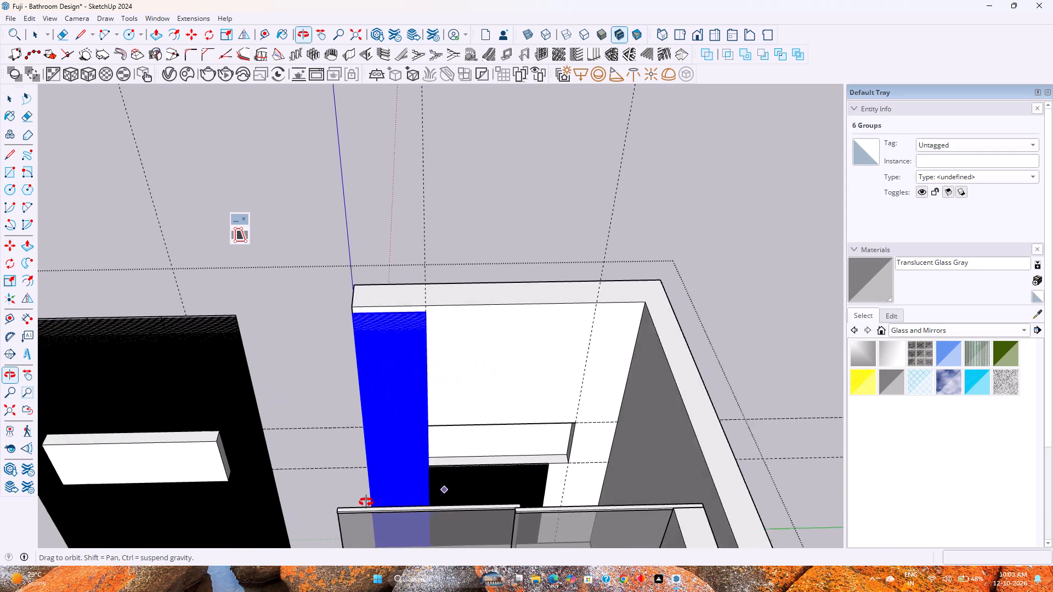
middle_click_drag(366, 502, 364, 502)
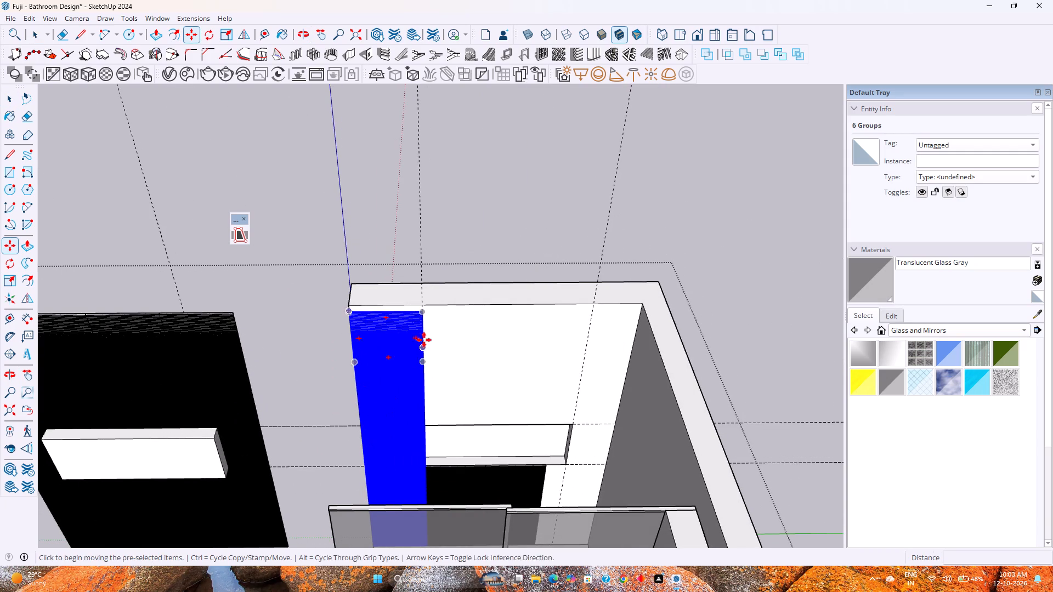
scroll(410, 298, "up", 15)
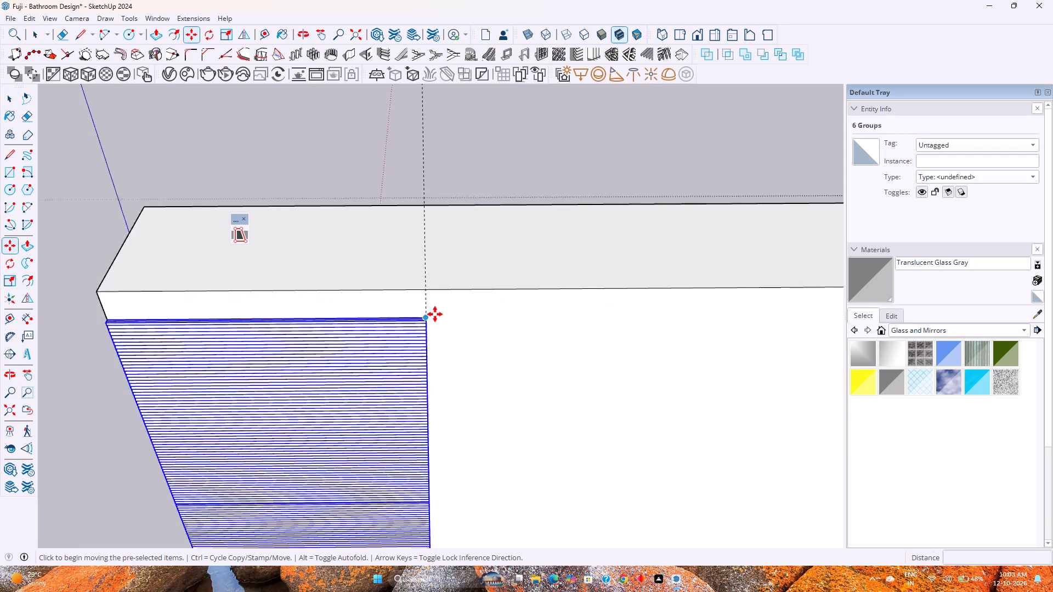
scroll(435, 314, "up", 11)
scroll(410, 319, "down", 12)
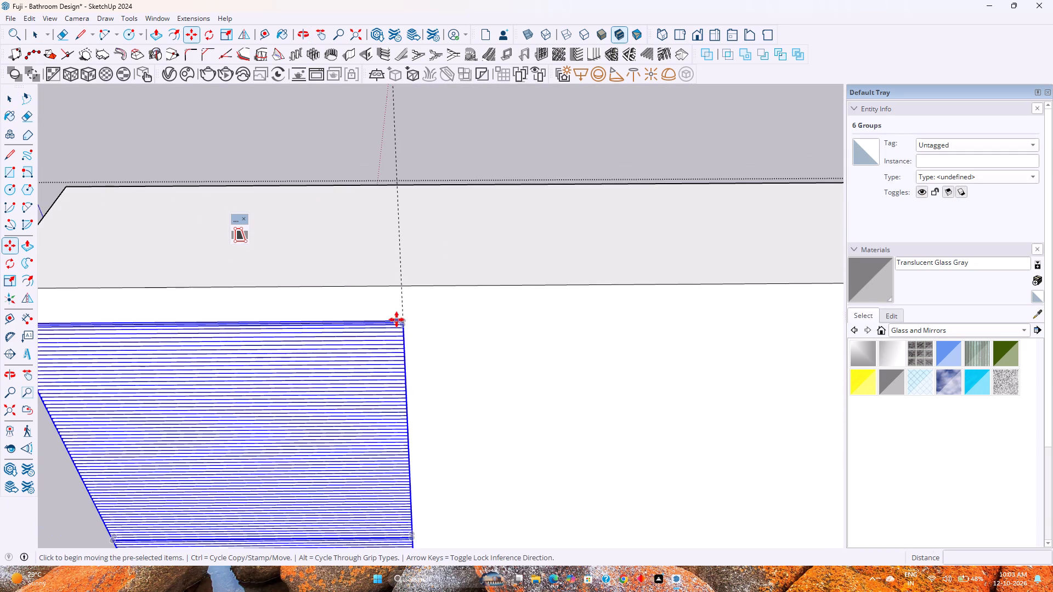
middle_click_drag(319, 339, 286, 372, "shift")
scroll(424, 350, "up", 13)
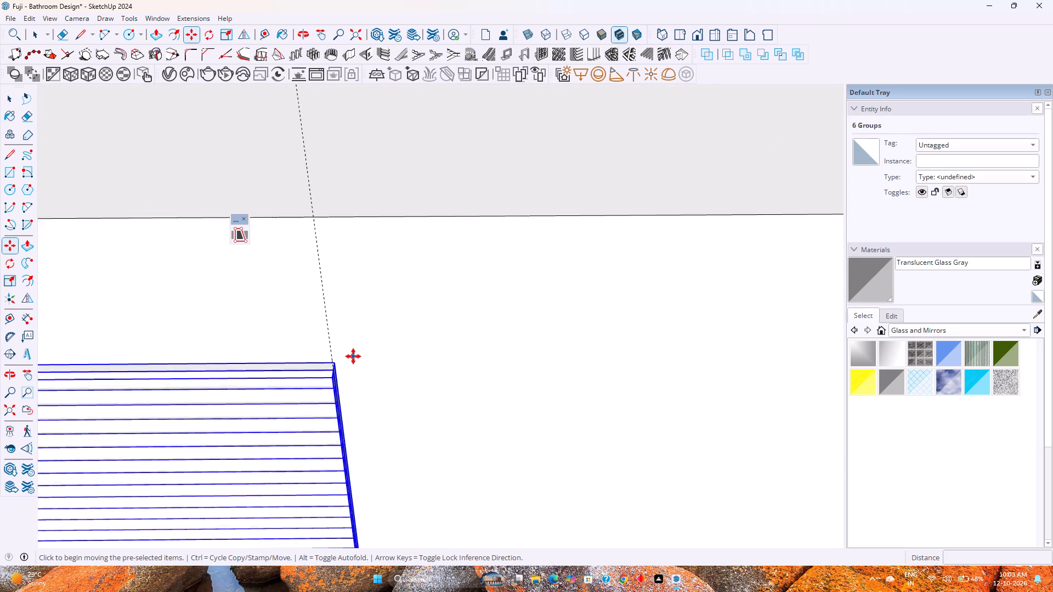
scroll(353, 356, "up", 10)
left_click(307, 372)
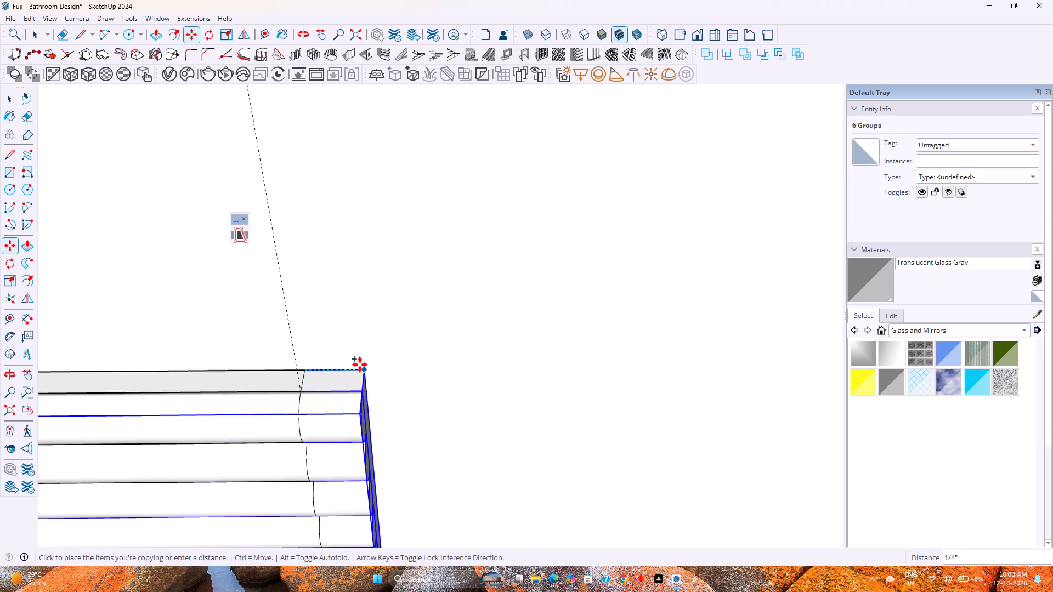
scroll(360, 365, "down", 18)
middle_click_drag(454, 359, 308, 360, "shift")
scroll(308, 360, "down", 4)
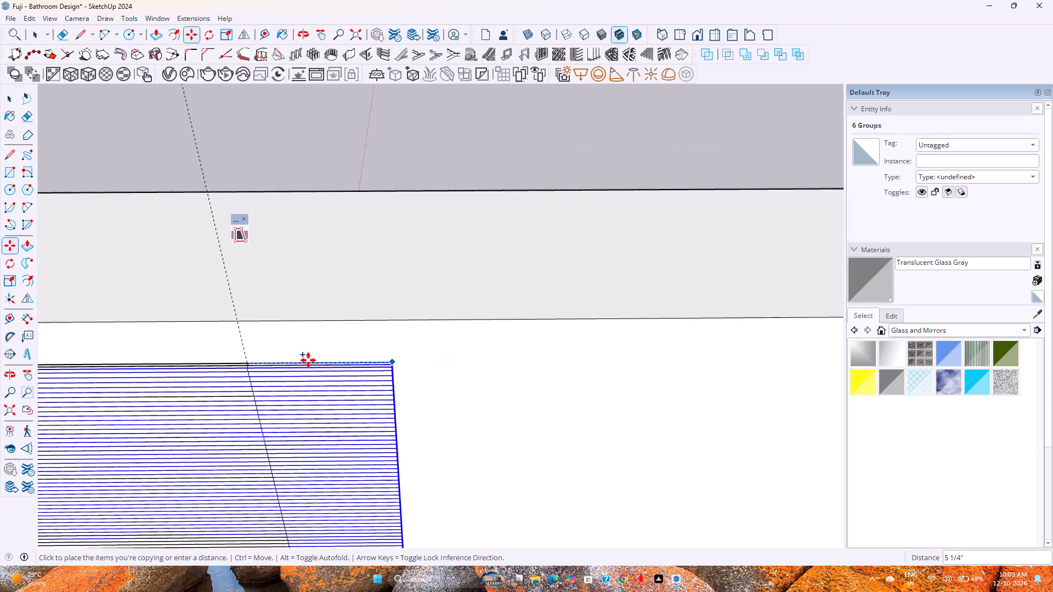
scroll(308, 360, "down", 17)
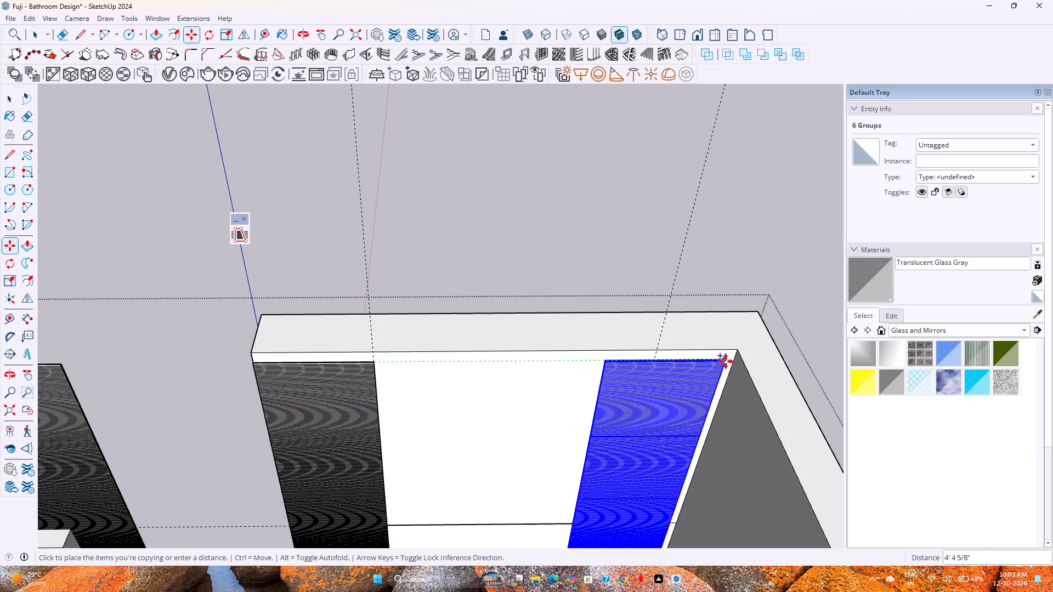
left_click(733, 361)
Scale the copied panel column along the wall by about 0.67 so it fits between the niche's edge and the inner corner.
key("s")
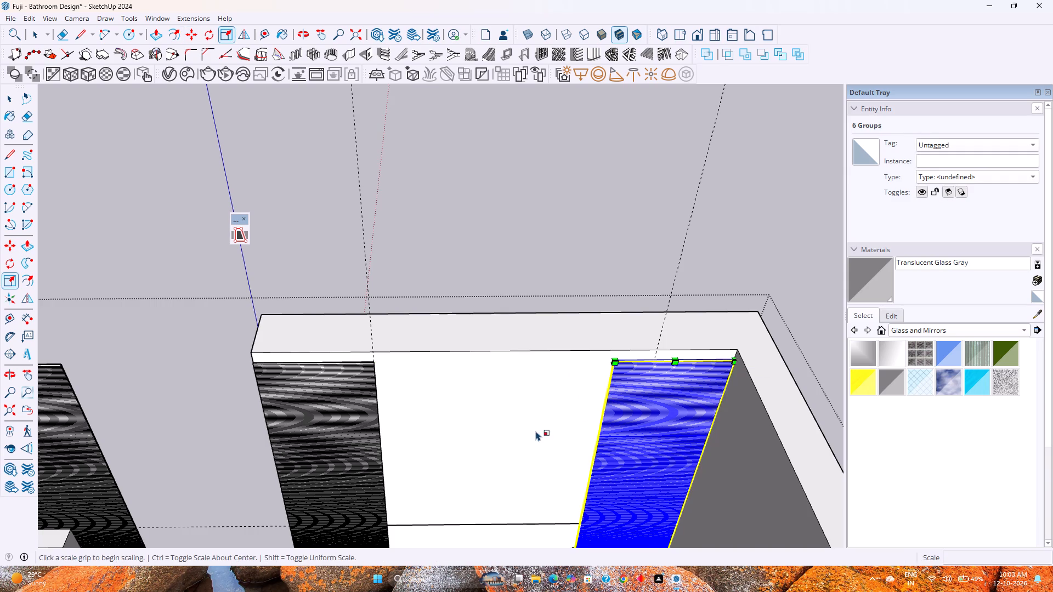
middle_click_drag(529, 452, 538, 319, "shift")
middle_click_drag(525, 344, 684, 344)
middle_click(684, 344)
scroll(514, 410, "up", 20)
scroll(514, 410, "up", 6)
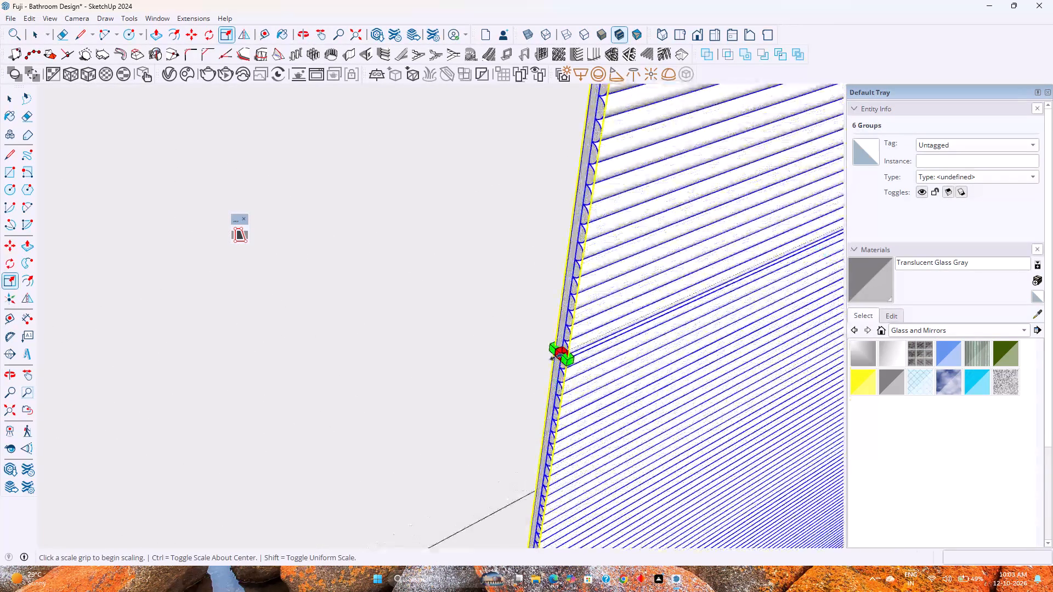
left_click(557, 355)
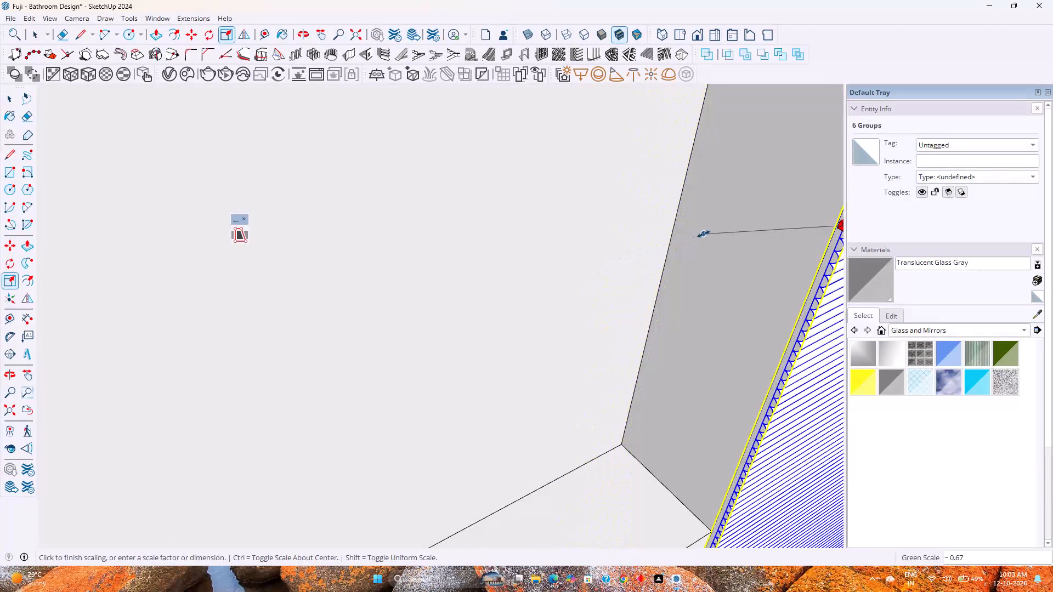
left_click(704, 234)
scroll(625, 315, "down", 9)
middle_click_drag(620, 318, 559, 298)
scroll(559, 298, "down", 10)
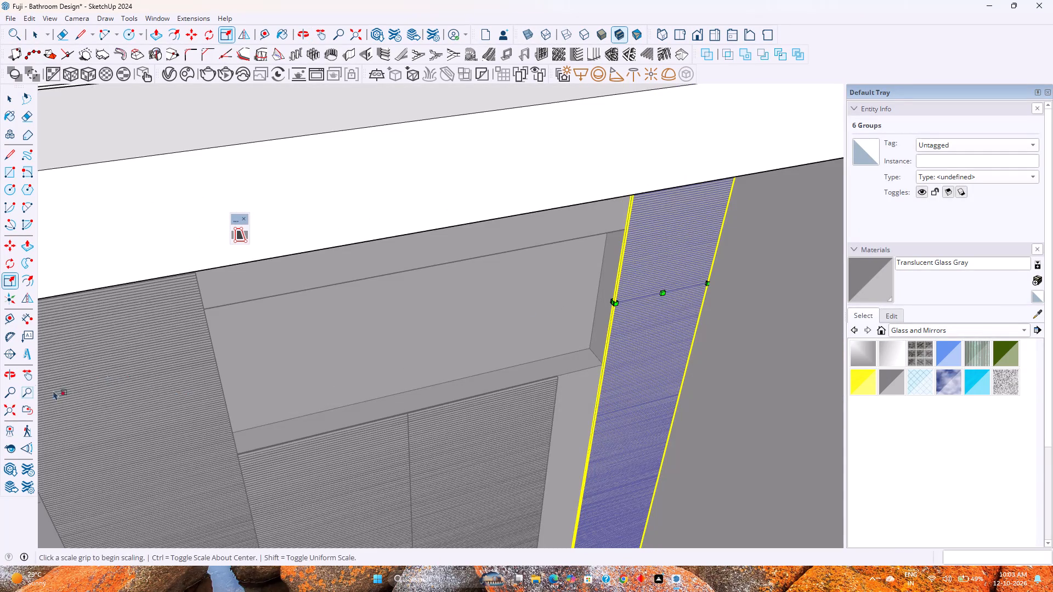
left_click(15, 411)
middle_click_drag(181, 396, 481, 400)
middle_click(481, 400)
middle_click(481, 400)
middle_click_drag(447, 377, 400, 351)
key("space")
Scale the four ribbed panel pieces below the niche along the wall by about 1.17 to meet the inner corner column.
scroll(427, 207, "up", 9)
scroll(422, 209, "down", 1)
scroll(414, 215, "up", 9)
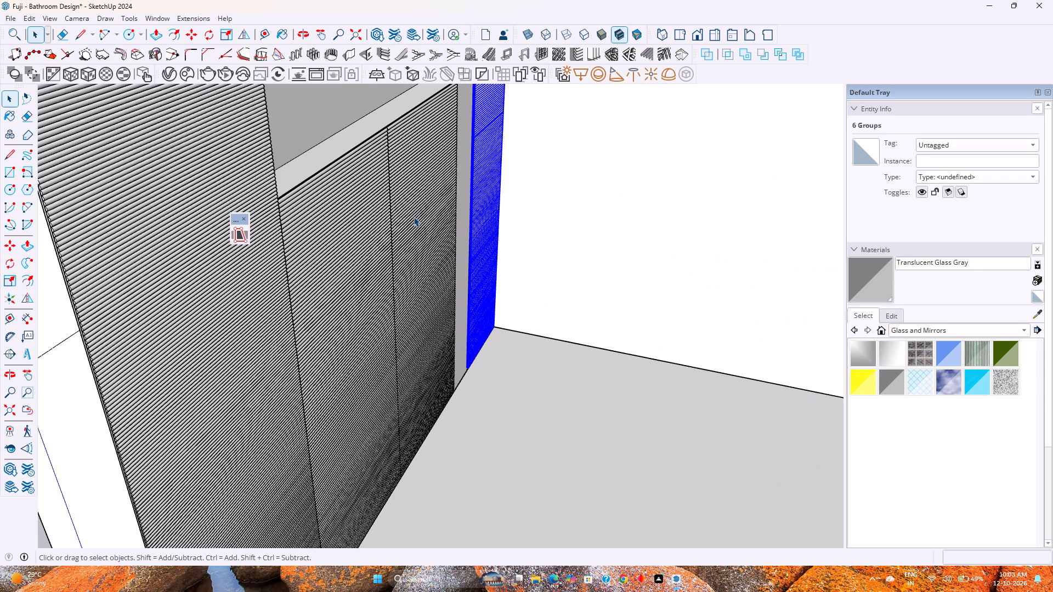
middle_click_drag(414, 217, 403, 218)
left_click(348, 231)
left_click(441, 204, "ctrl")
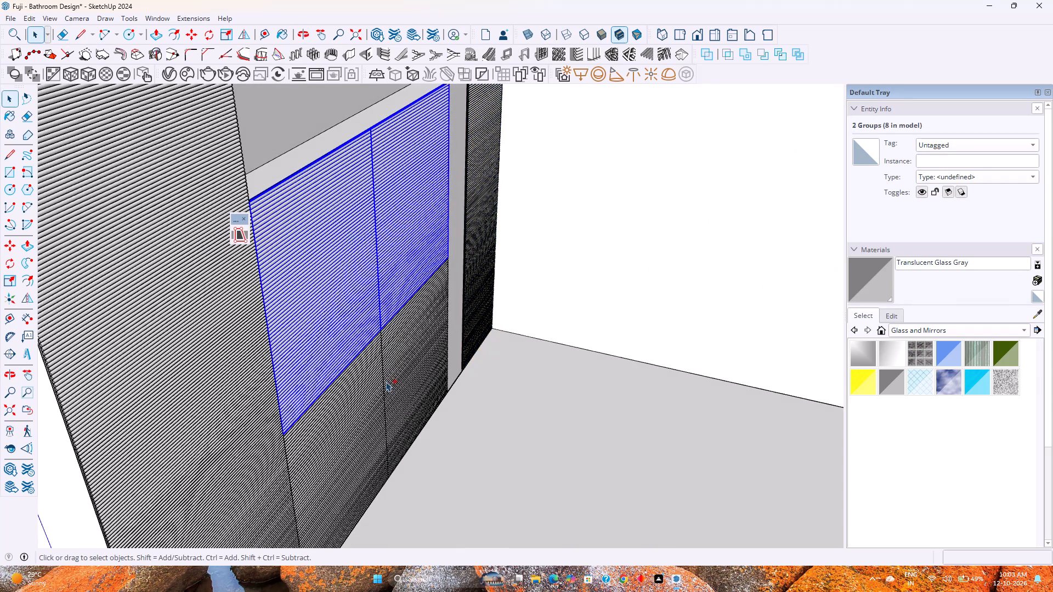
left_click(353, 403, "ctrl")
left_click(400, 383, "ctrl")
key("s")
middle_click_drag(447, 281, 343, 314)
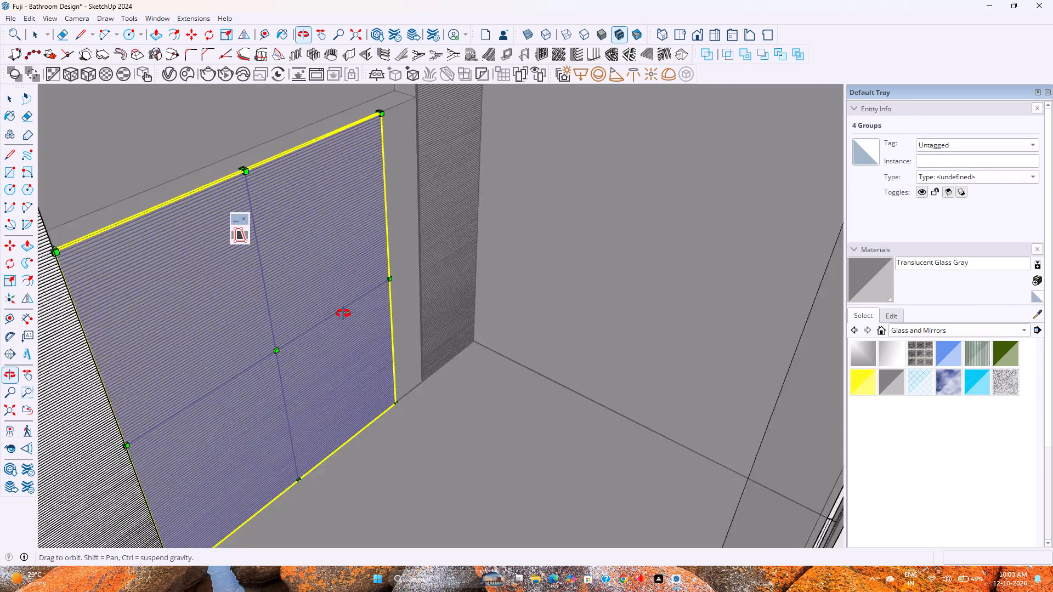
middle_click_drag(343, 314, 379, 407)
scroll(417, 367, "up", 12)
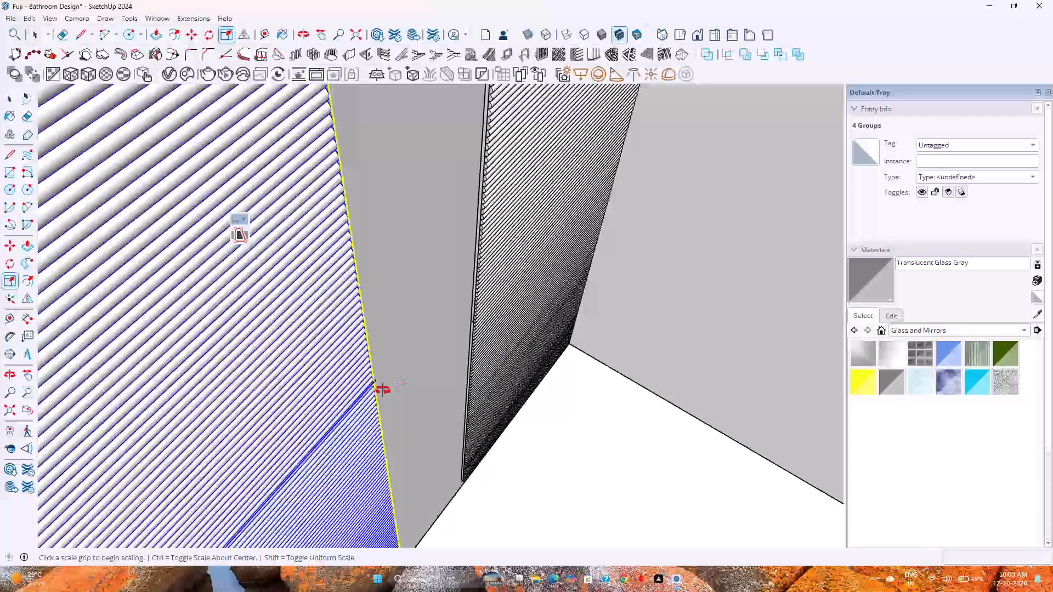
middle_click_drag(384, 389, 137, 399)
scroll(320, 309, "up", 9)
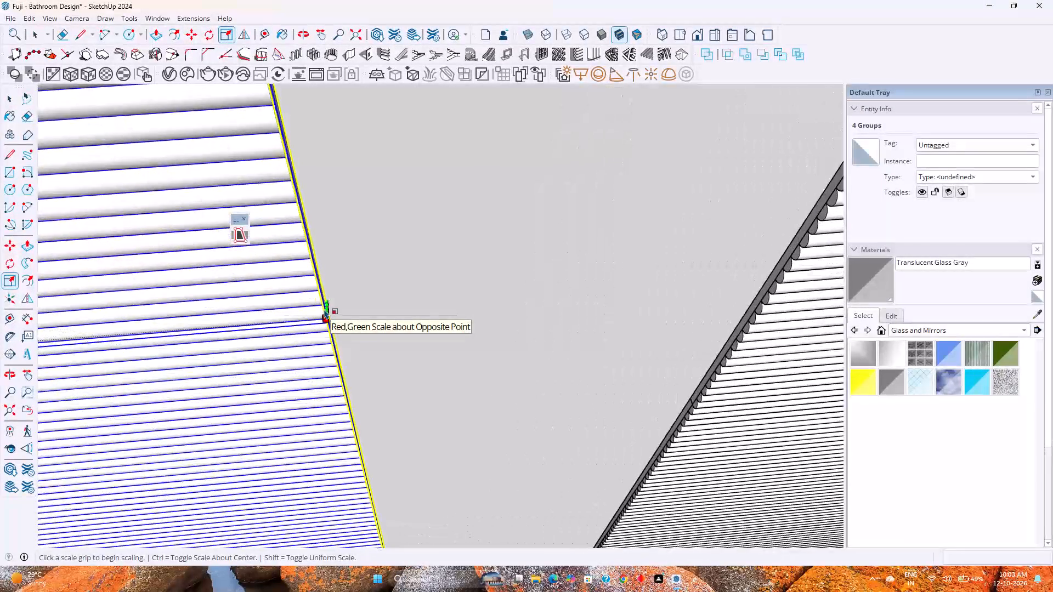
scroll(324, 309, "up", 5)
left_click(326, 310)
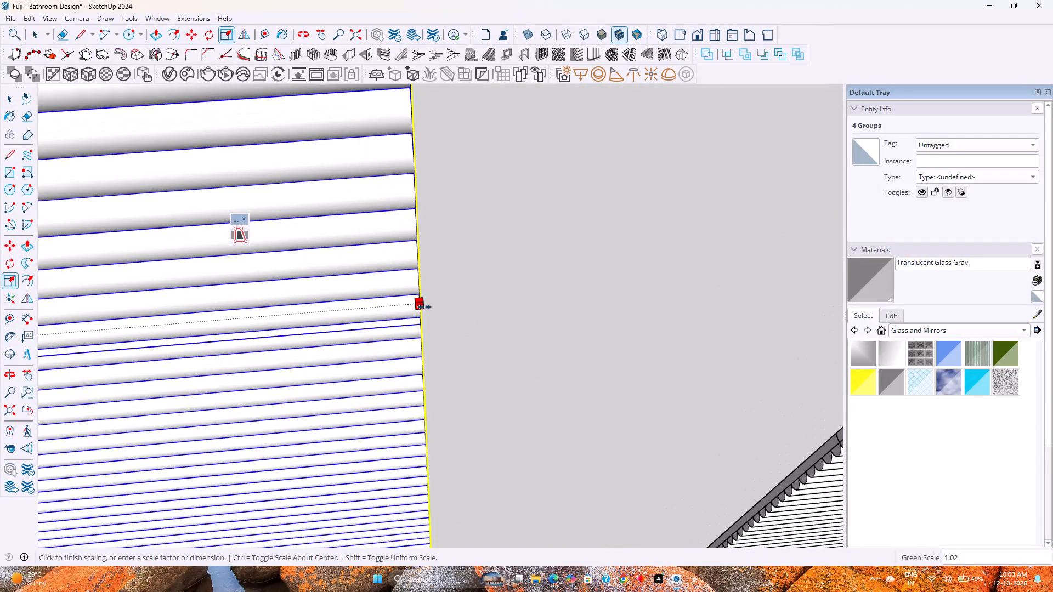
scroll(424, 307, "down", 10)
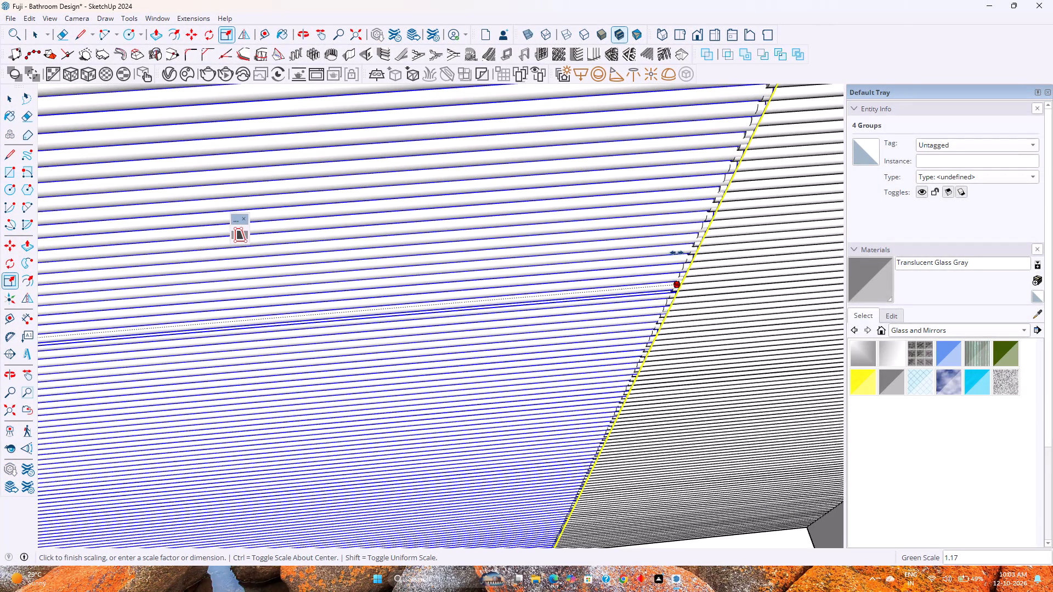
scroll(690, 238, "down", 6)
middle_click_drag(688, 238, 607, 533, "shift")
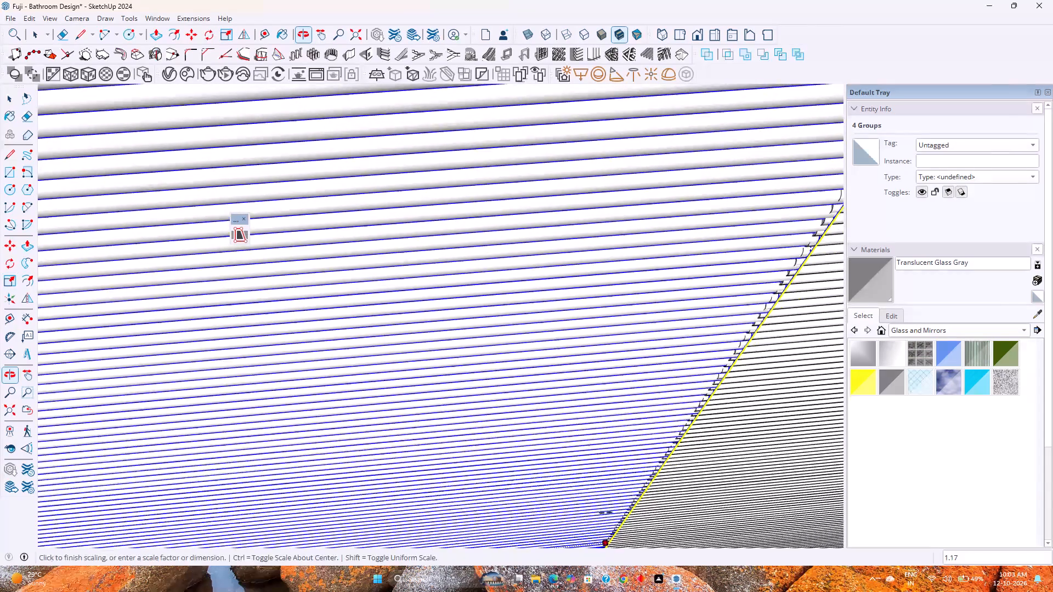
scroll(593, 463, "down", 6)
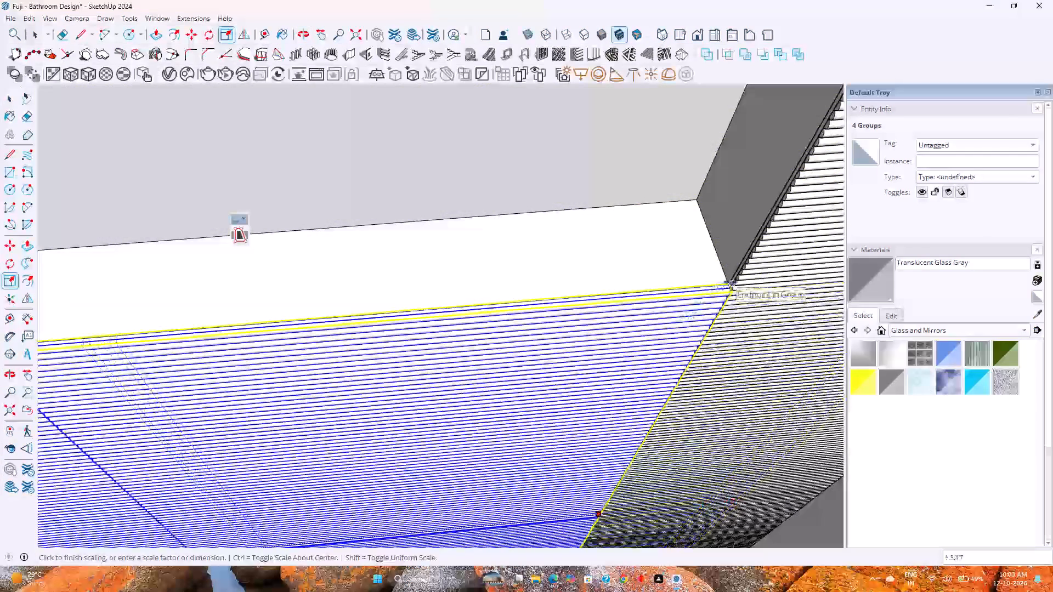
left_click(731, 282)
key("space")
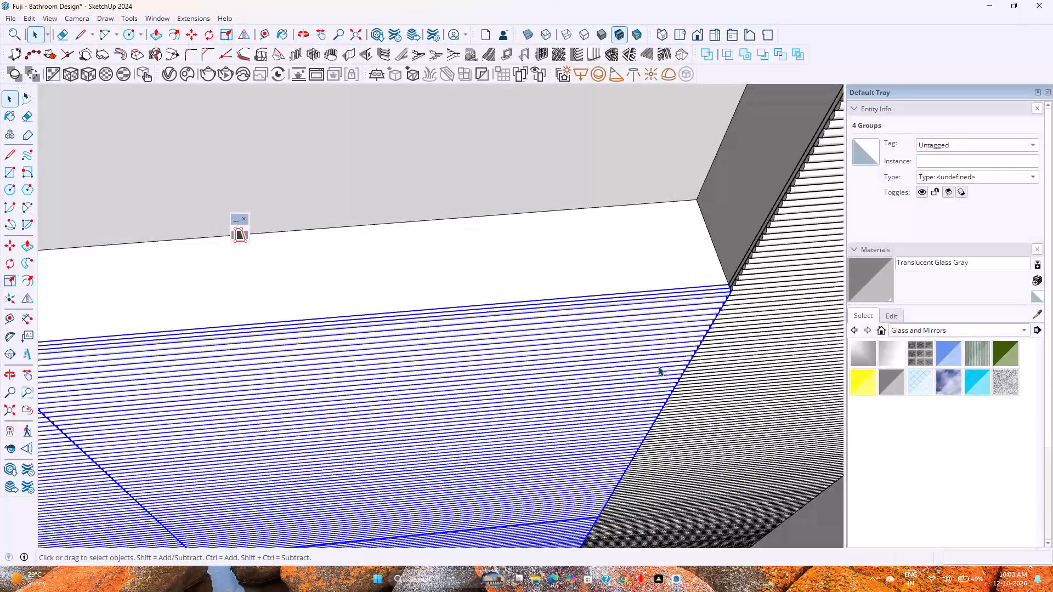
key("Escape")
Copy the four ribbed panel pieces below the niche straight up about 5' so they sit above the niche opening.
scroll(661, 364, "down", 15)
scroll(590, 379, "down", 3)
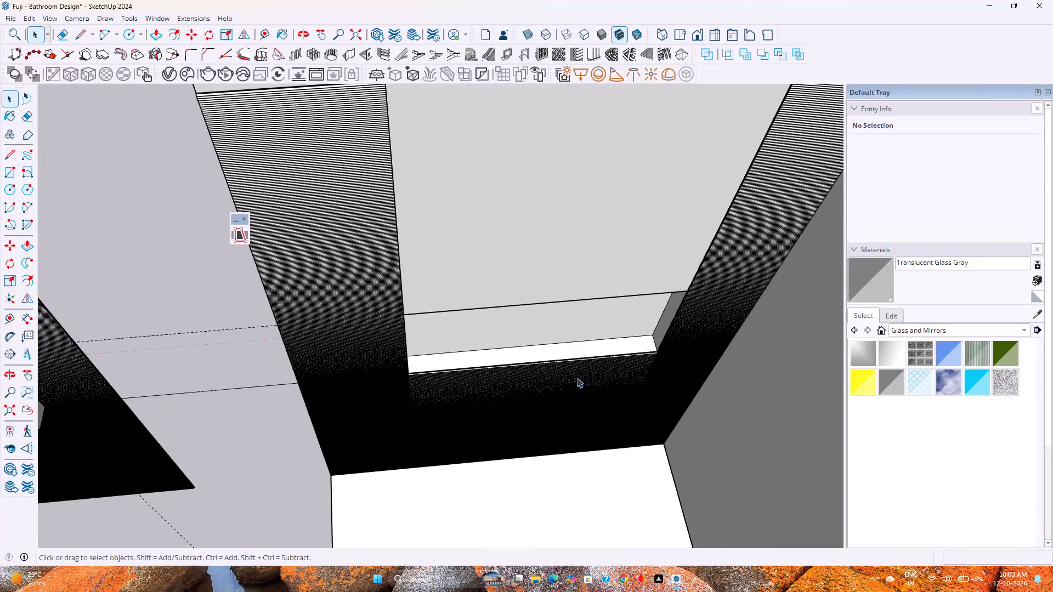
middle_click_drag(570, 372, 586, 452, "shift")
middle_click_drag(572, 459, 717, 368)
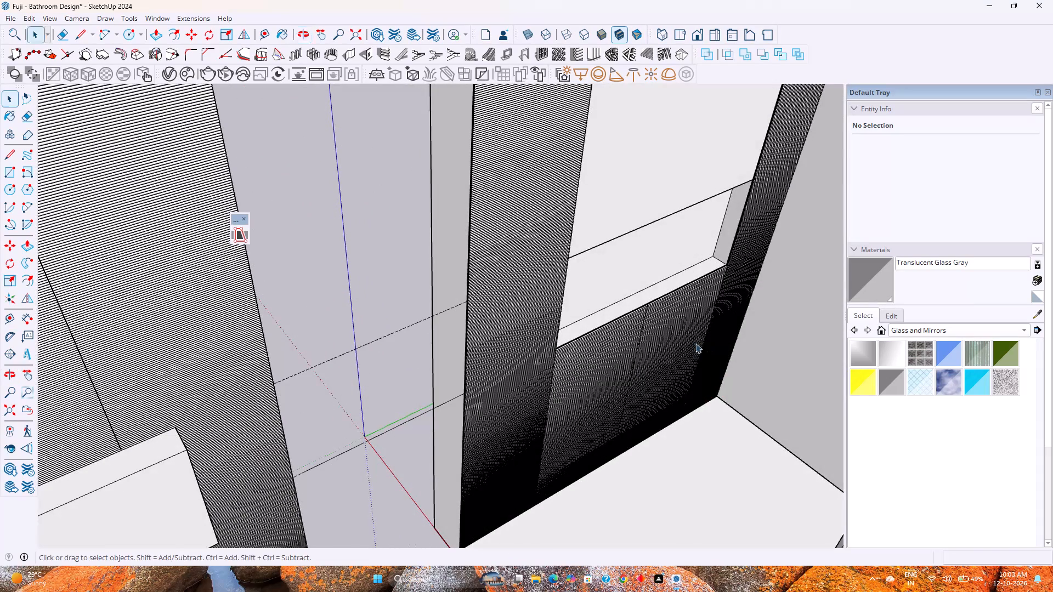
key("space")
left_click(583, 394)
double_click(647, 382)
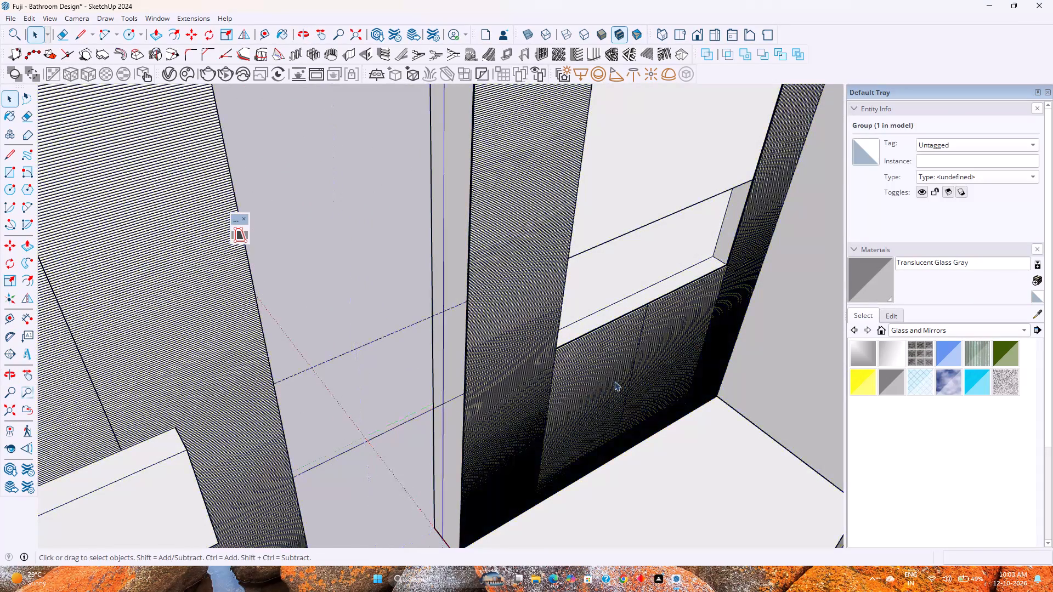
left_click(614, 381)
left_click(579, 435, "ctrl")
left_click(649, 401, "ctrl")
left_click(652, 357, "ctrl")
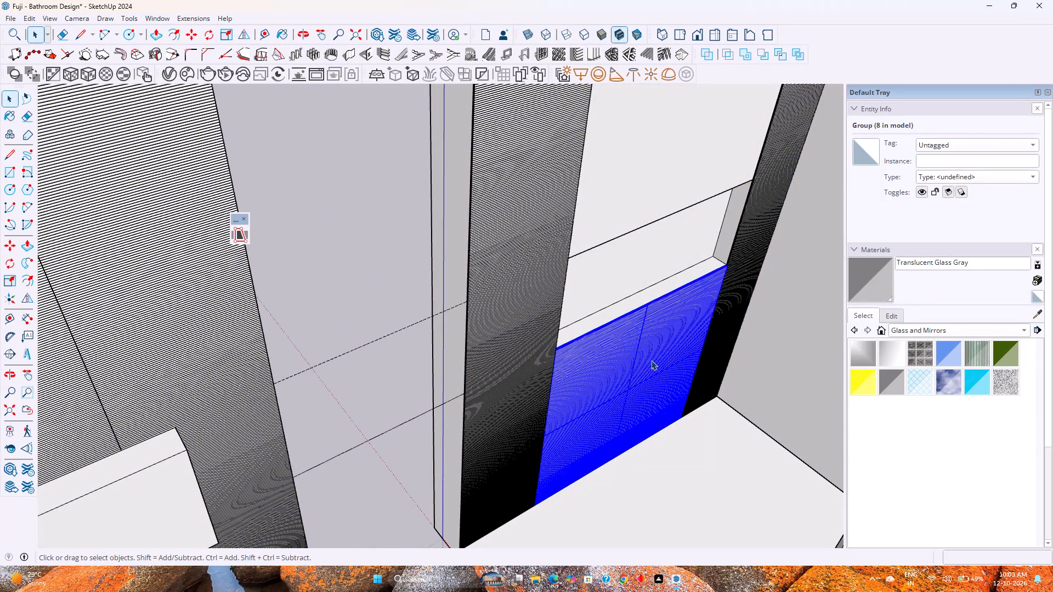
key("m")
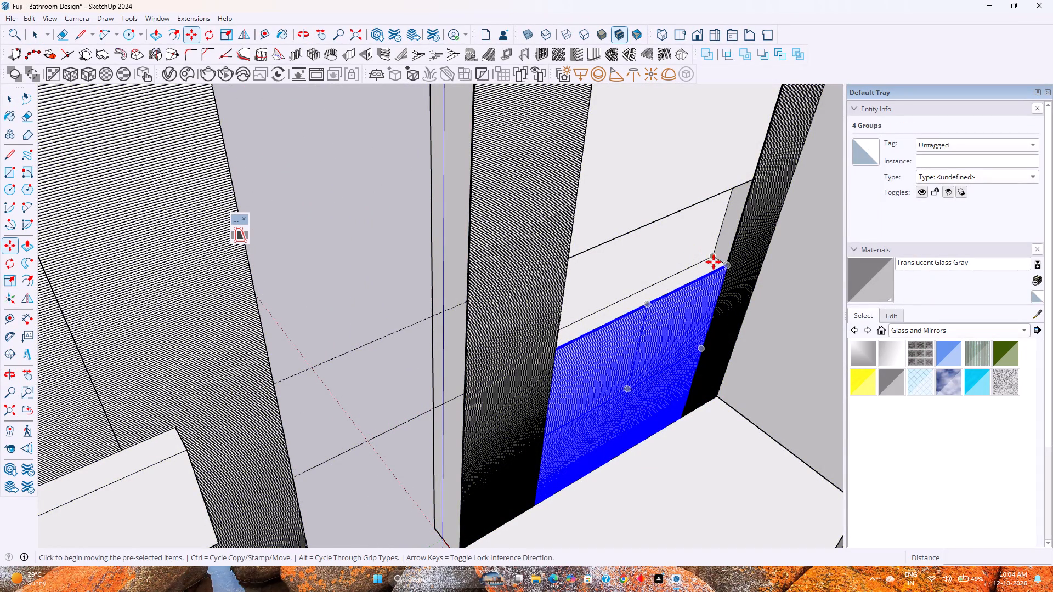
scroll(711, 266, "up", 2)
middle_click_drag(562, 434, 661, 315)
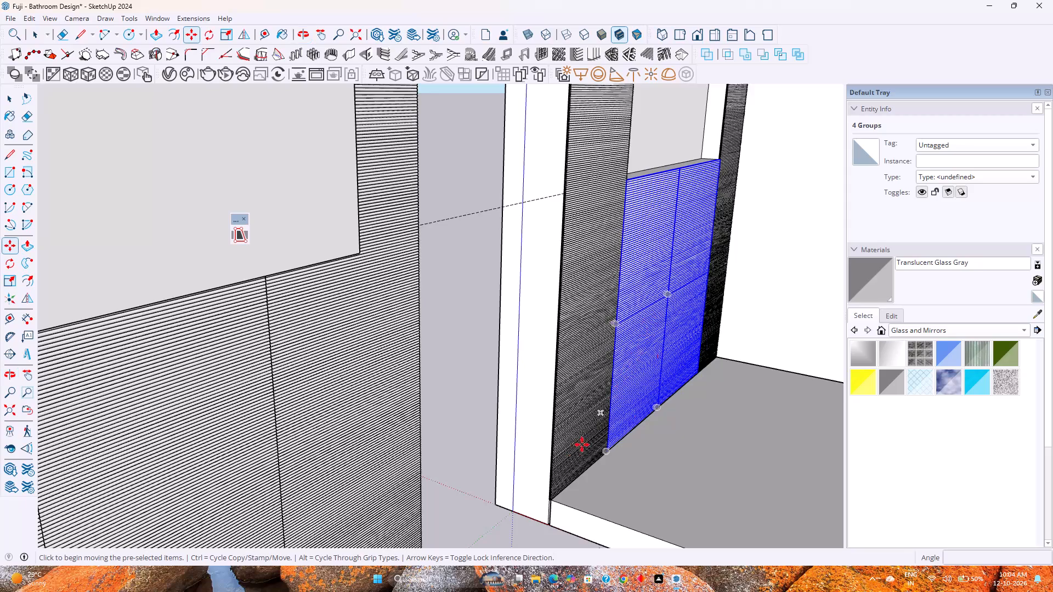
scroll(564, 492, "up", 3)
scroll(628, 432, "up", 6)
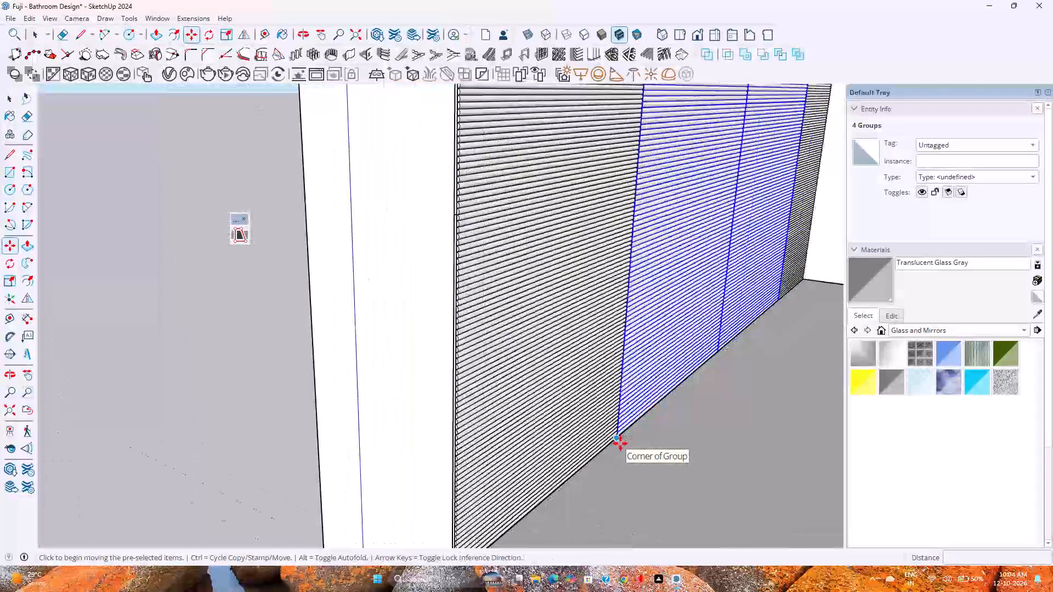
key("k")
scroll(613, 439, "up", 16)
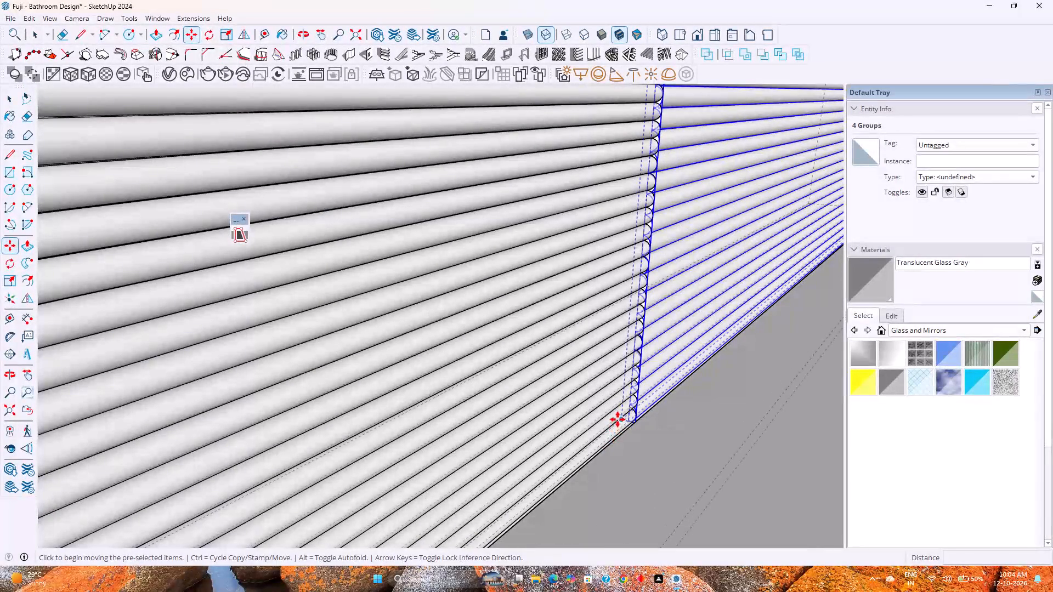
left_click(620, 419)
scroll(624, 360, "down", 6)
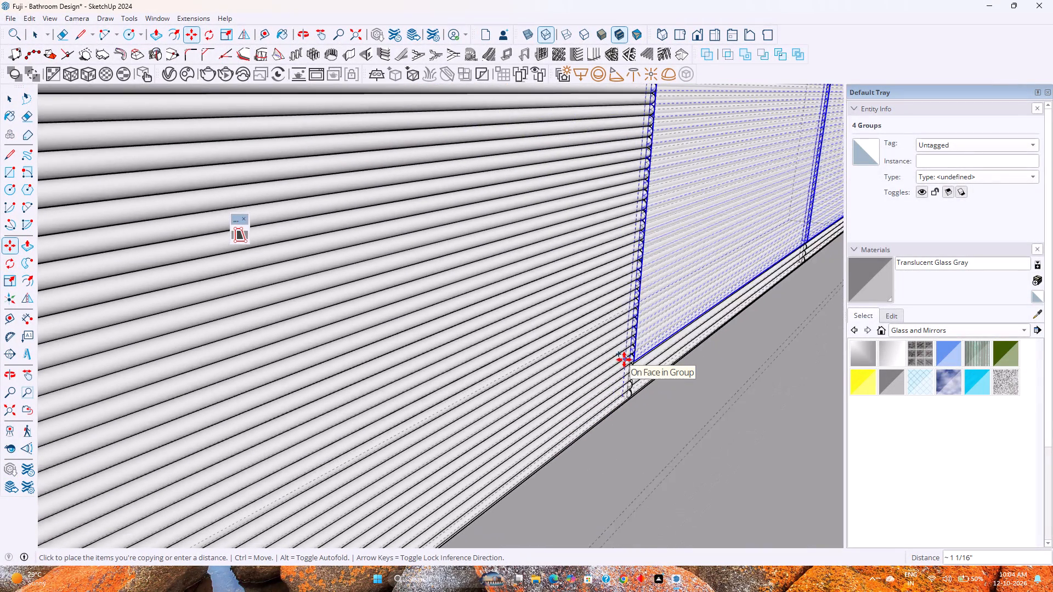
scroll(624, 360, "down", 12)
middle_click_drag(658, 315, 601, 591, "shift")
scroll(637, 372, "down", 5)
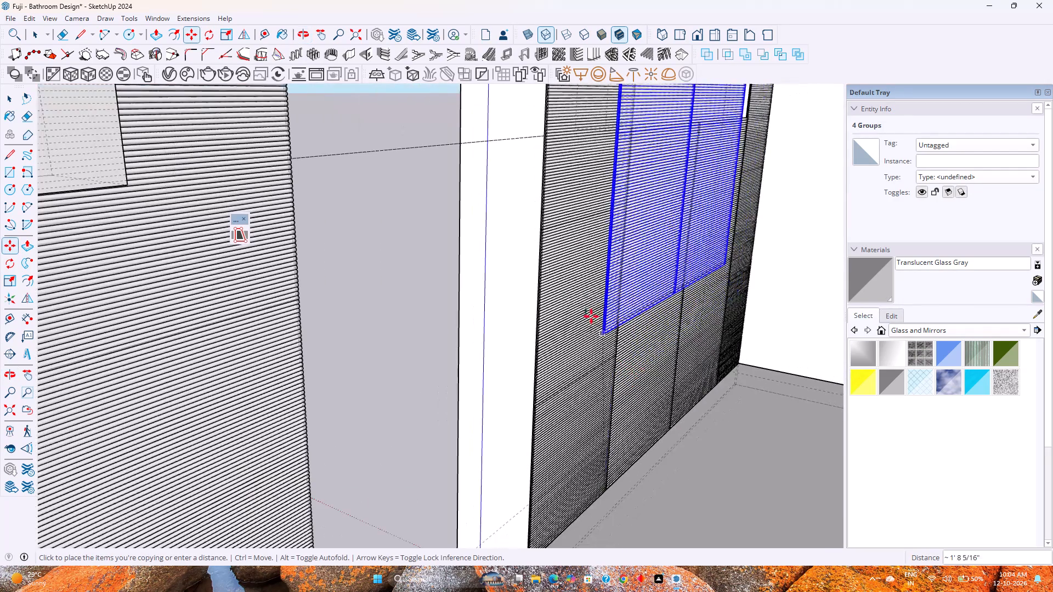
middle_click_drag(683, 227, 589, 527, "shift")
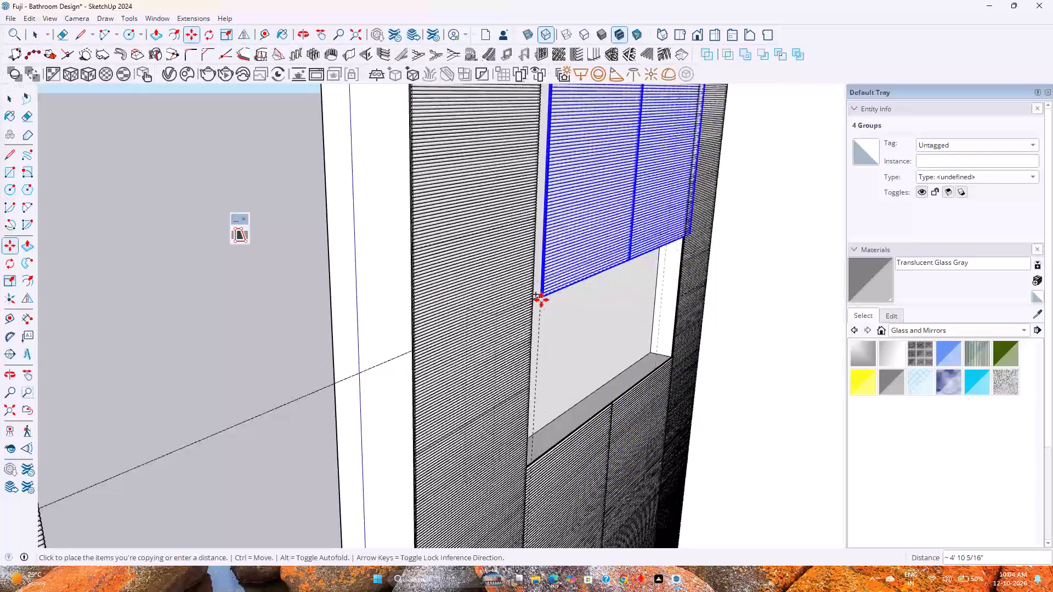
scroll(541, 300, "up", 5)
key("Up")
scroll(538, 300, "up", 4)
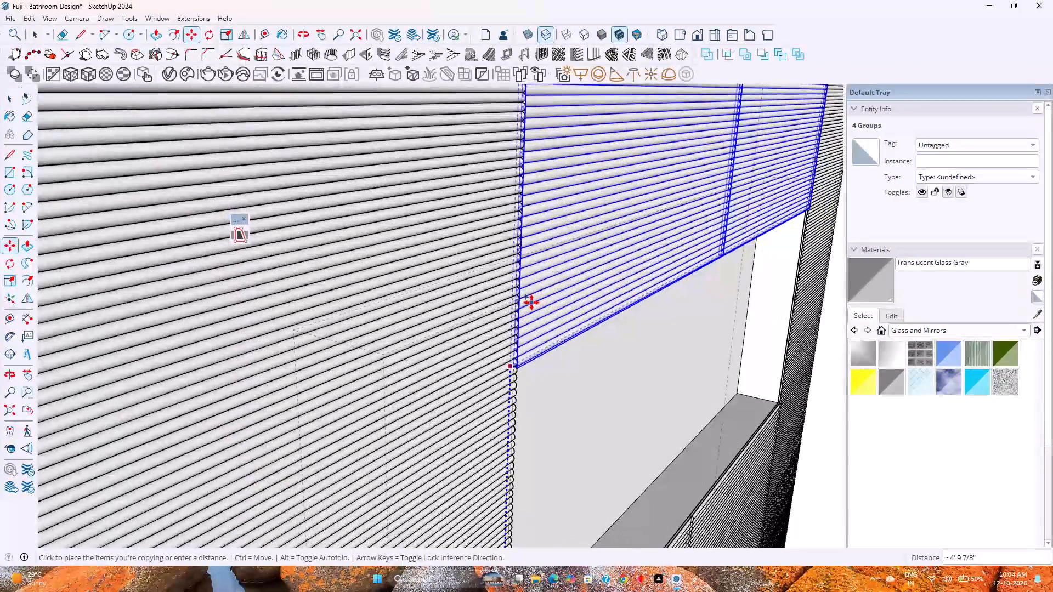
scroll(531, 303, "up", 2)
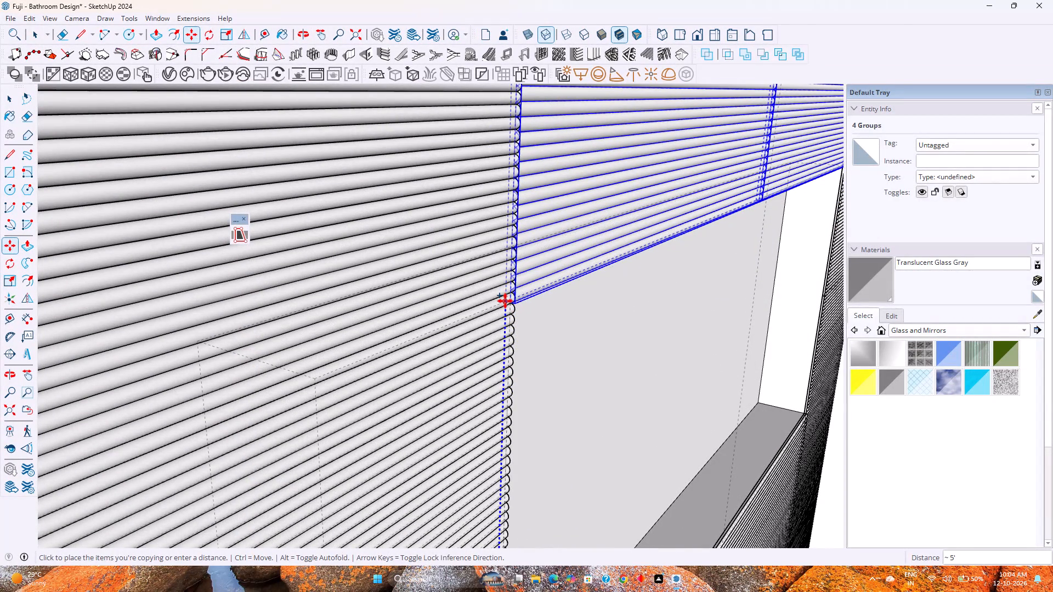
scroll(505, 301, "up", 4)
left_click(505, 301)
Move the four copied panel pieces 1/16" so their back bottom corner meets the niche's upper edge.
middle_click_drag(514, 306, 423, 306)
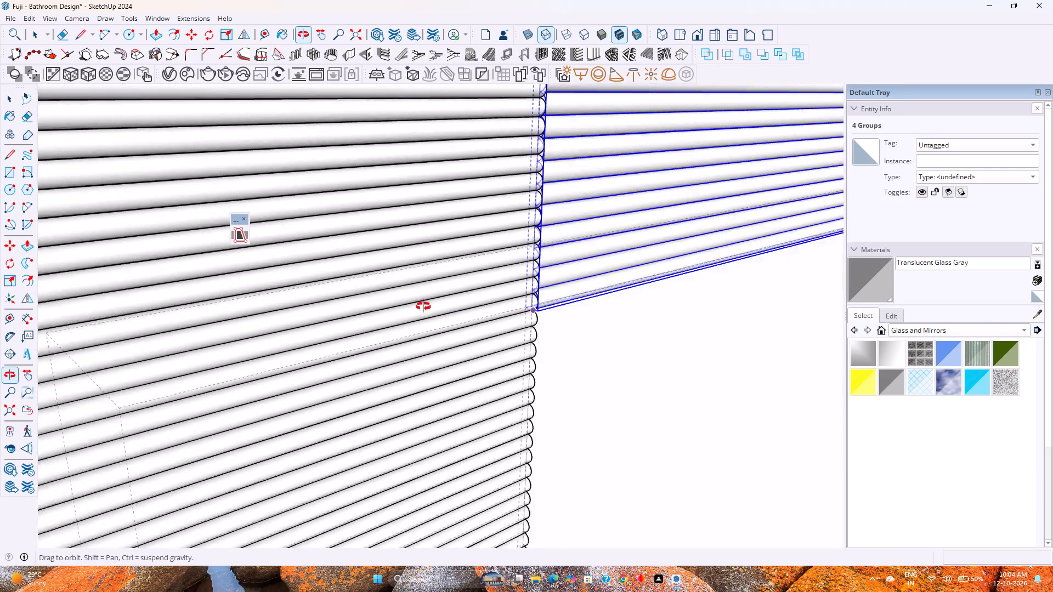
middle_click_drag(423, 306, 375, 311)
scroll(461, 326, "down", 8)
middle_click_drag(576, 345, 425, 313)
scroll(490, 315, "up", 5)
middle_click_drag(487, 317, 162, 234)
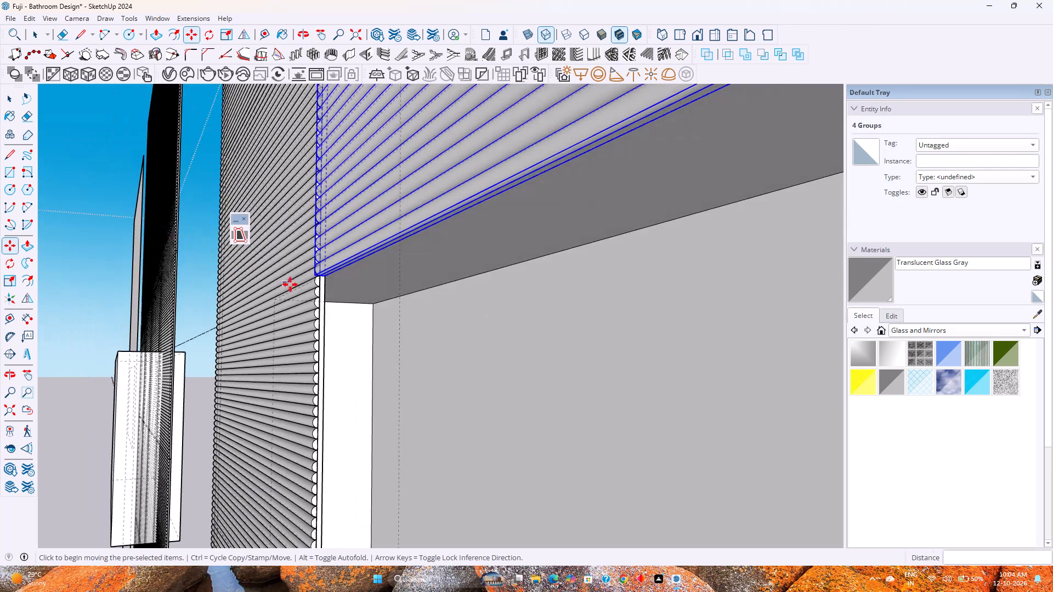
scroll(298, 288, "up", 11)
middle_click_drag(336, 261, 276, 251)
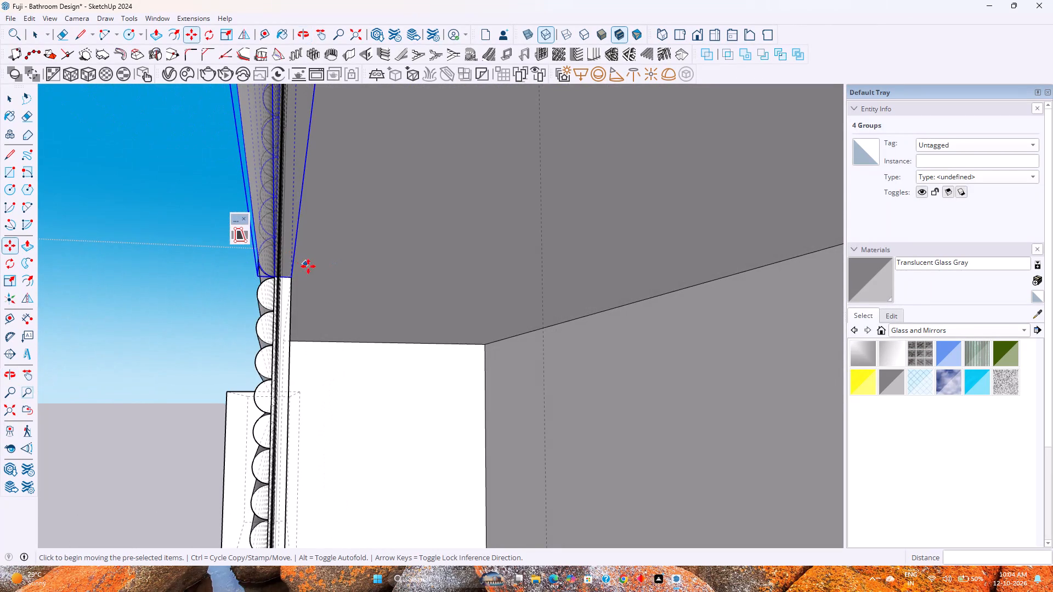
key("k")
scroll(290, 283, "up", 16)
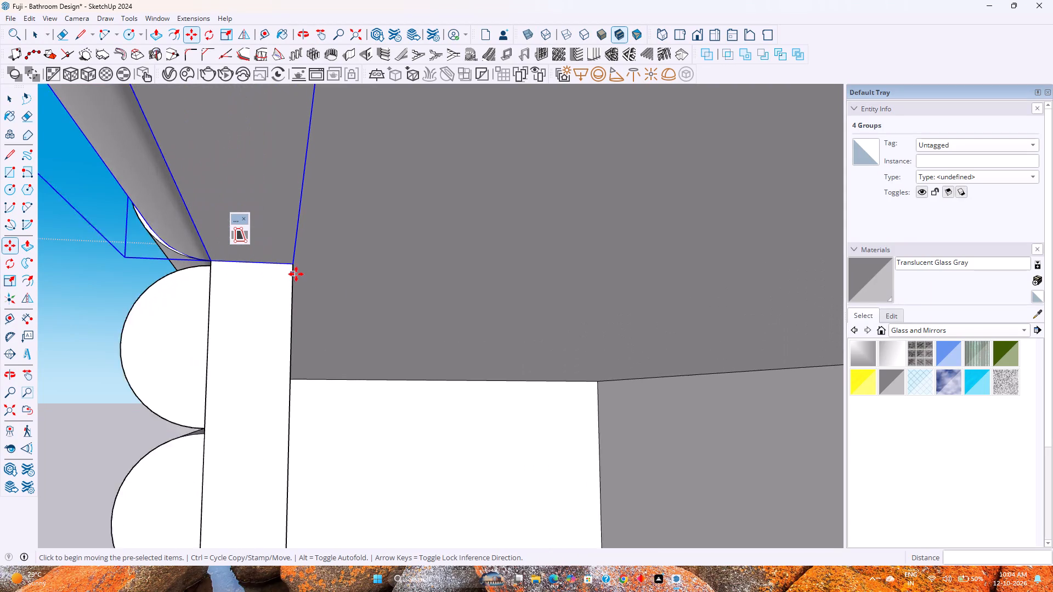
left_click(292, 261)
left_click(290, 254)
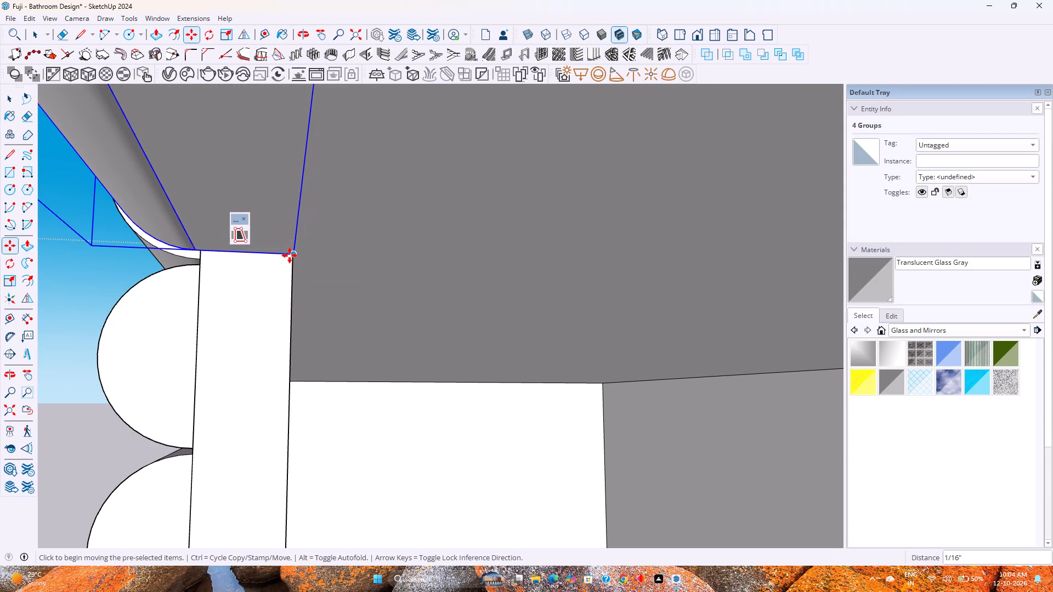
Shift the copied panel pieces another 1/16" so their bottom corner meets the backing corner of the adjoining column.
middle_click_drag(282, 275, 657, 252)
scroll(353, 243, "up", 2)
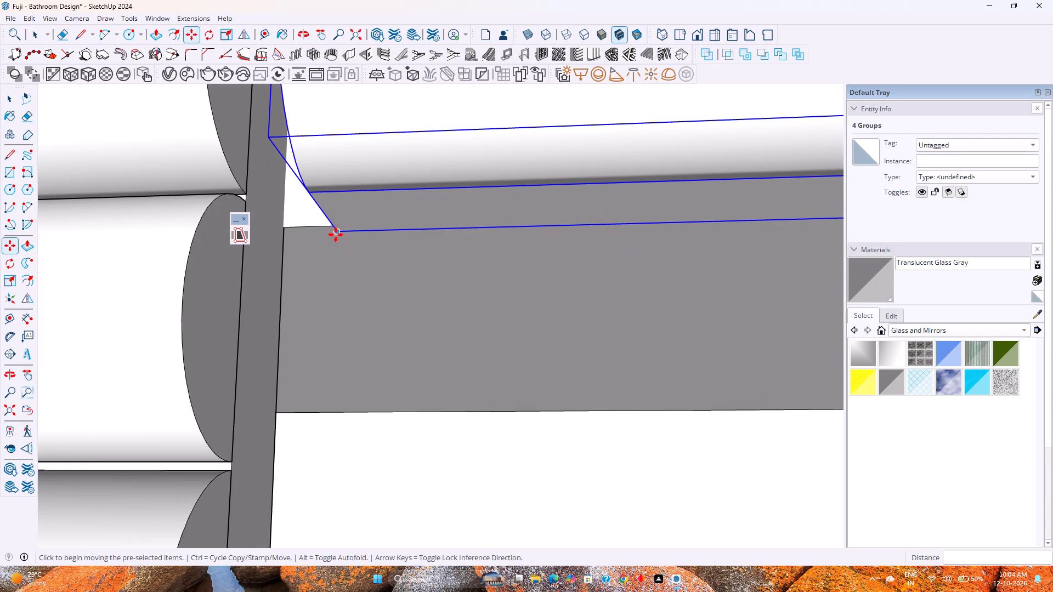
left_click(337, 234)
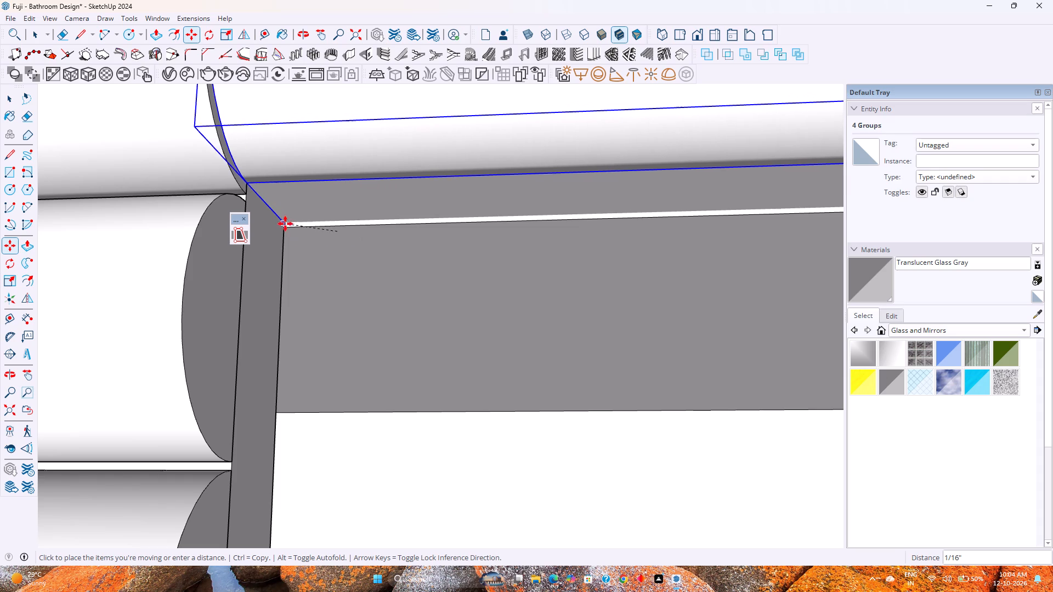
scroll(284, 225, "up", 4)
left_click(284, 225)
Examine the joint between the panel pieces above the niche and the adjoining ribbed column.
middle_click_drag(282, 243, 256, 177)
scroll(282, 243, "up", 1)
scroll(288, 204, "down", 4)
middle_click_drag(291, 213, 401, 406)
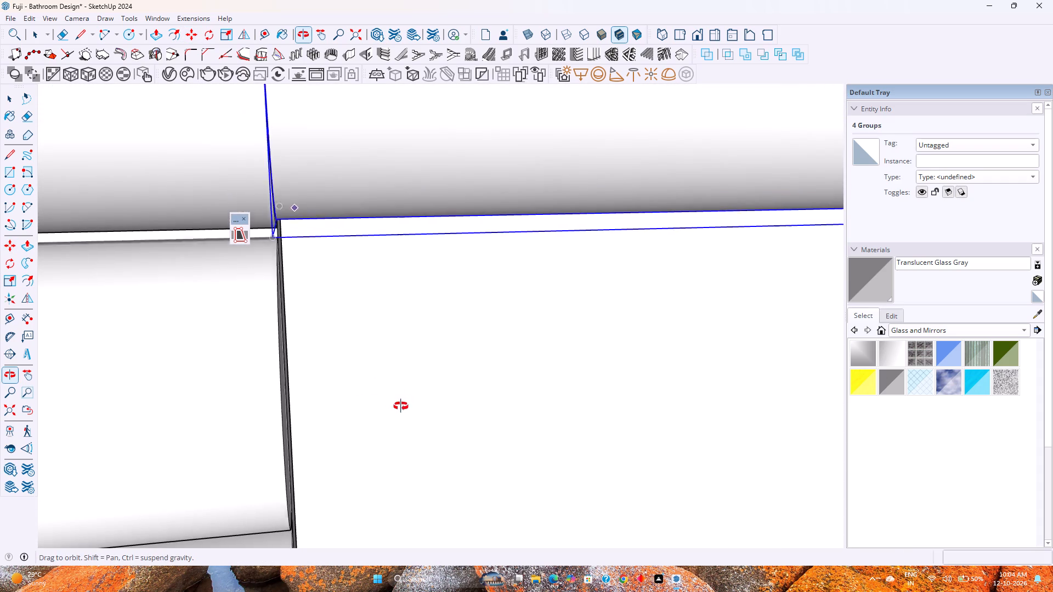
middle_click_drag(401, 406, 401, 406)
middle_click_drag(355, 269, 407, 270)
scroll(407, 270, "down", 11)
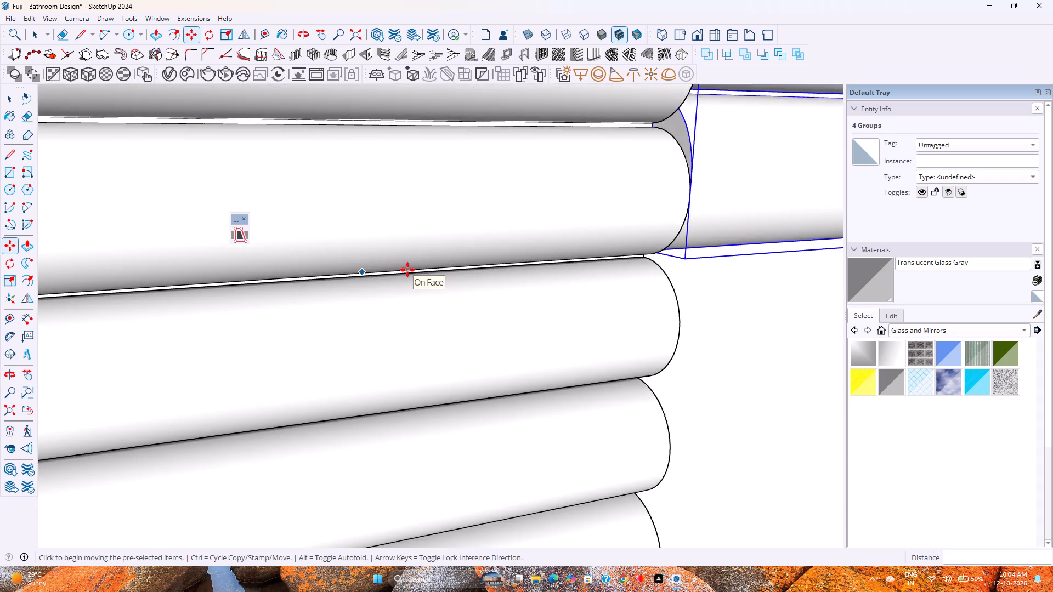
scroll(407, 270, "down", 3)
middle_click_drag(643, 291, 491, 302)
scroll(492, 301, "down", 13)
scroll(496, 301, "up", 1)
scroll(496, 301, "down", 5)
scroll(496, 301, "up", 1)
scroll(496, 301, "down", 20)
scroll(496, 301, "up", 1)
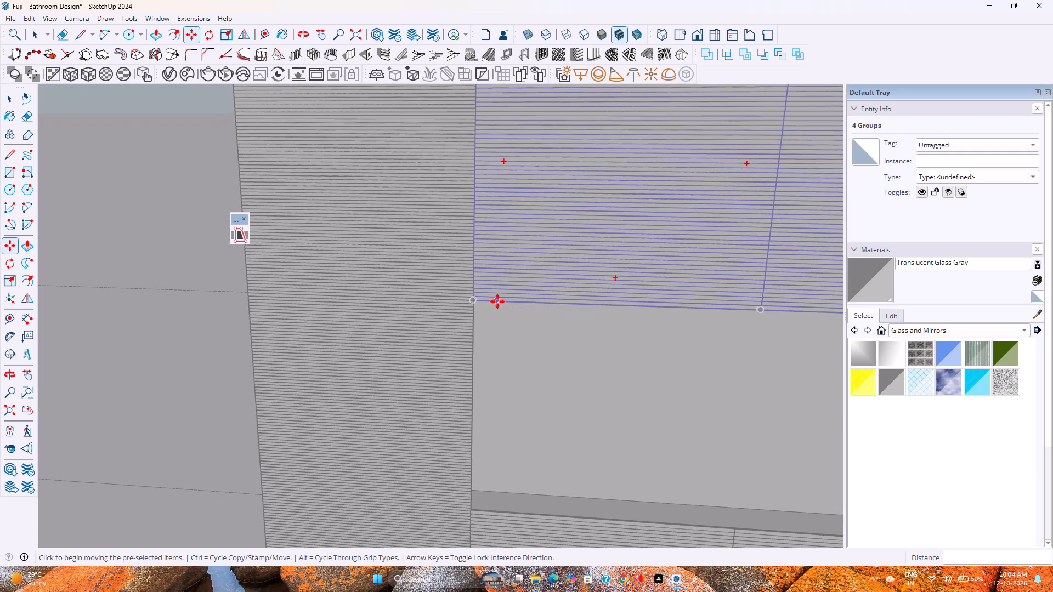
key("space")
middle_click_drag(484, 303, 403, 396, "shift")
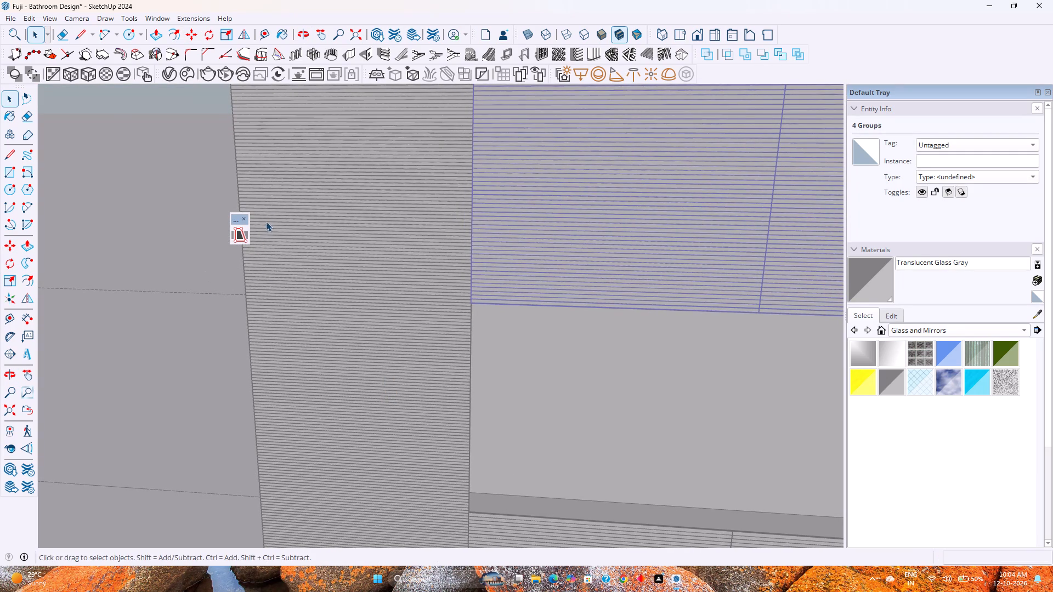
Dock the floating trim-by-face toolbar at the end of the toolbar row above the model.
left_click_drag(233, 233, 233, 233)
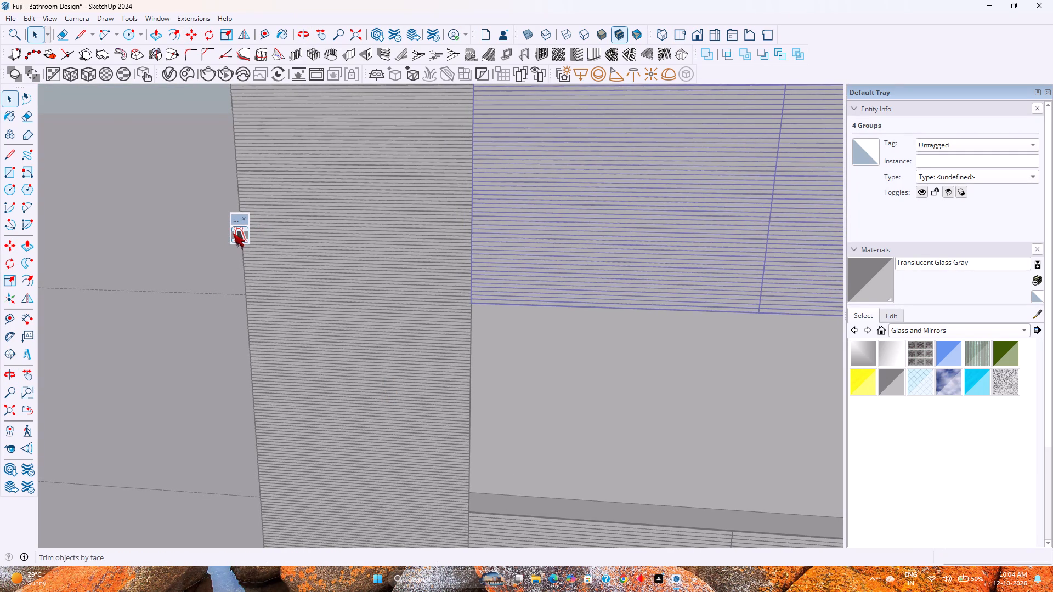
left_click_drag(233, 233, 286, 208)
left_click_drag(235, 221, 669, 101)
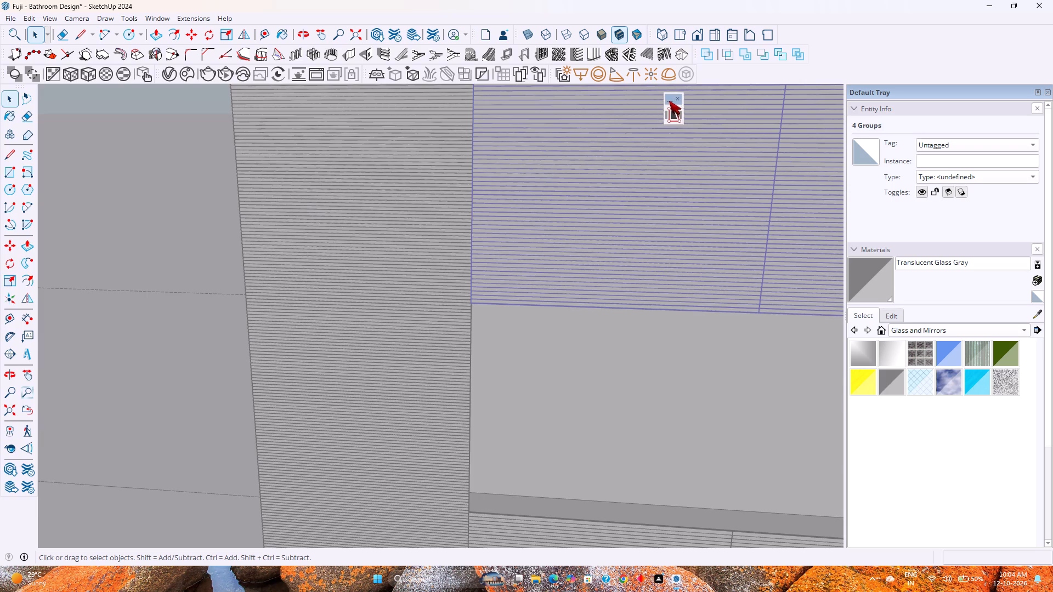
left_click_drag(669, 101, 691, 70)
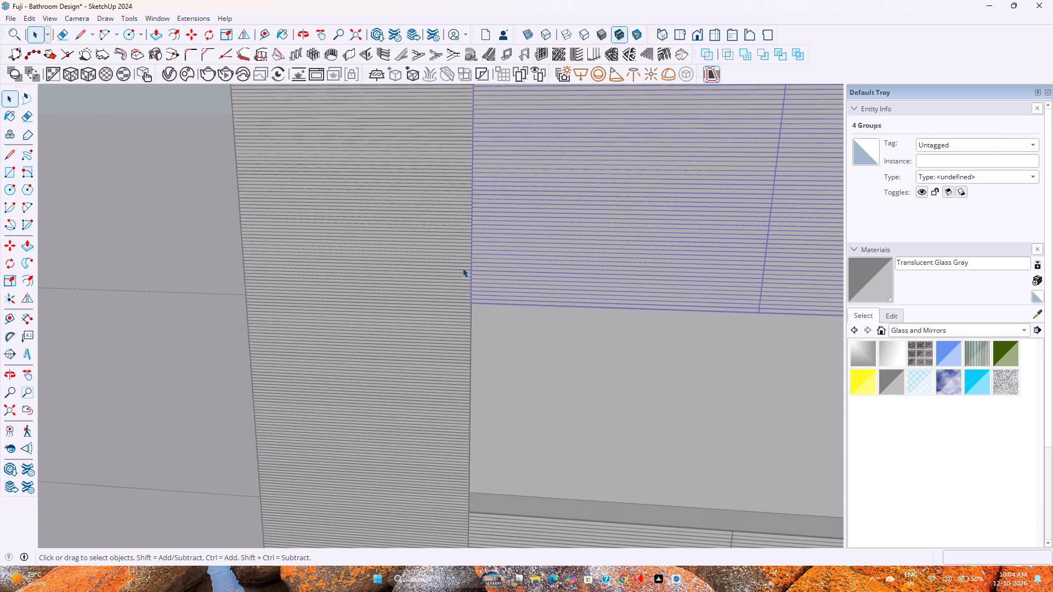
key("space")
Fit the whole model in view, deselect the panels, and examine the ribbed cladding around the niche's upper inner corner.
left_click(6, 408)
middle_click_drag(233, 380, 388, 377)
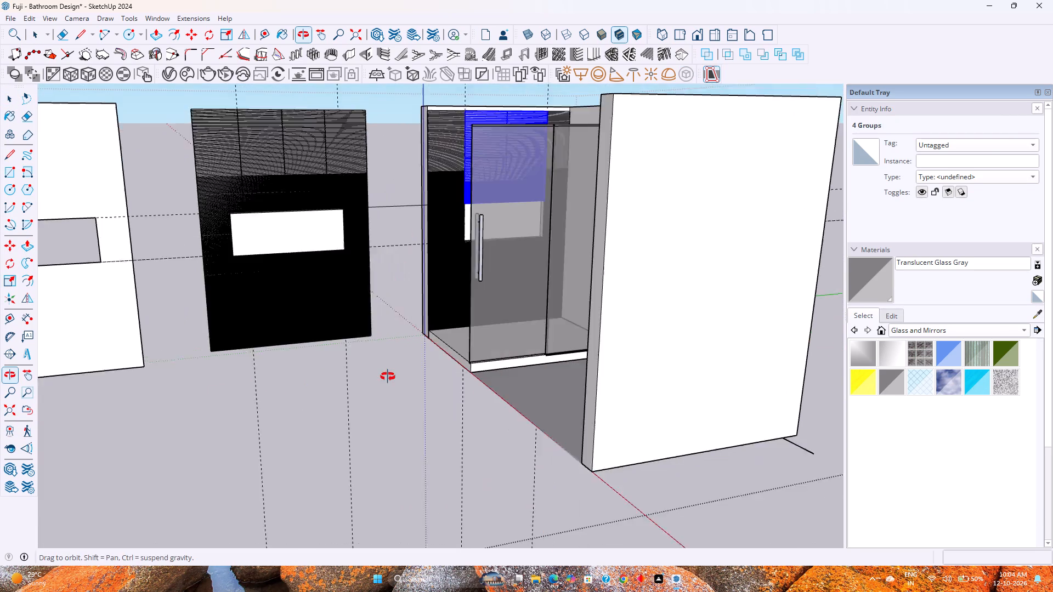
middle_click_drag(388, 377, 552, 408)
key("Escape")
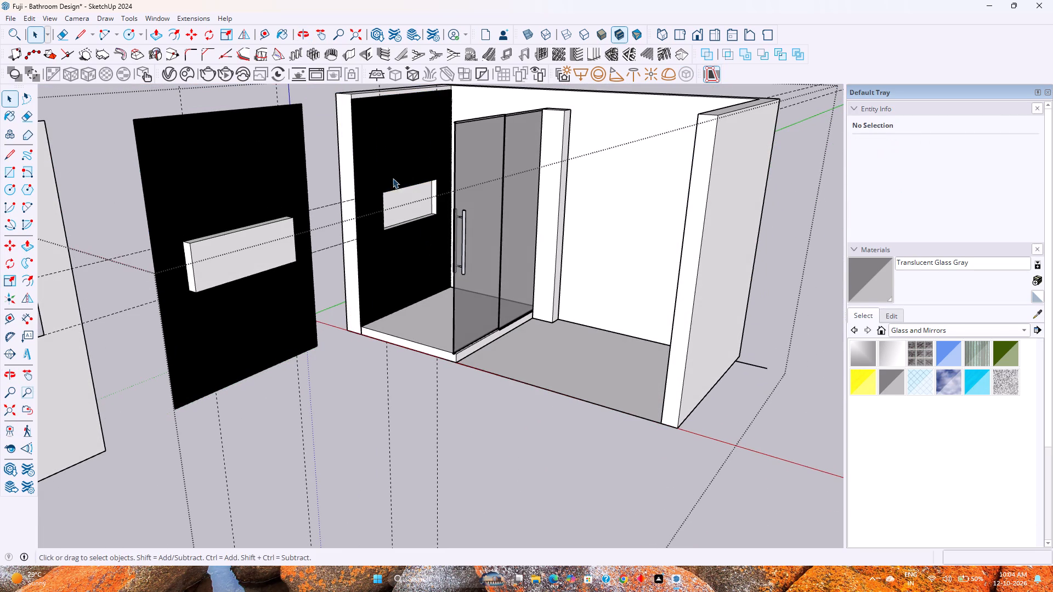
middle_click_drag(406, 176, 437, 317, "shift")
scroll(435, 322, "up", 12)
middle_click_drag(434, 331, 413, 297)
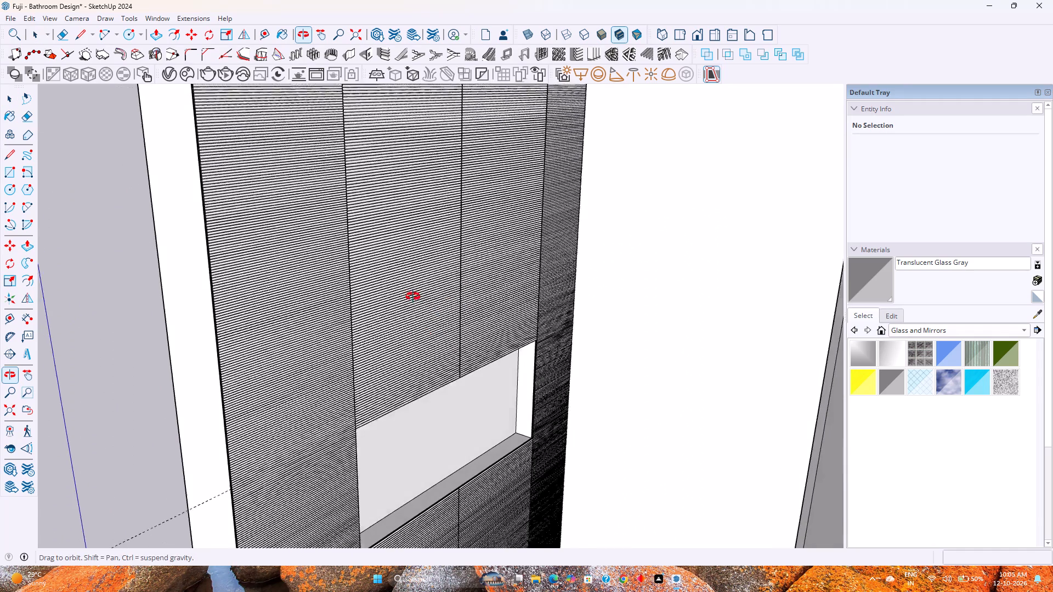
middle_click_drag(413, 297, 401, 230)
middle_click_drag(414, 369, 424, 276)
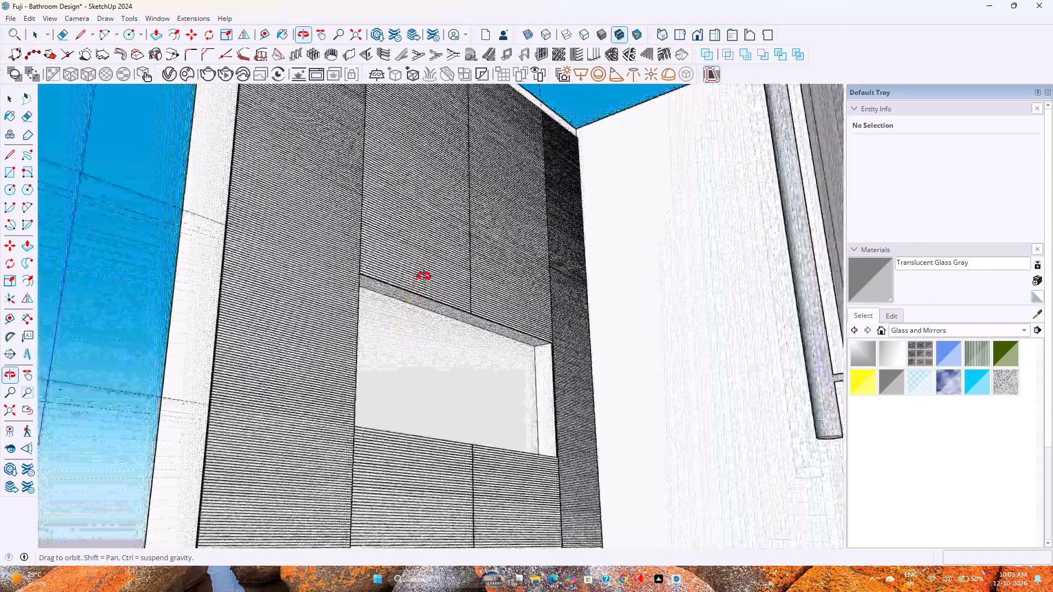
middle_click_drag(424, 276, 412, 275)
scroll(524, 323, "up", 14)
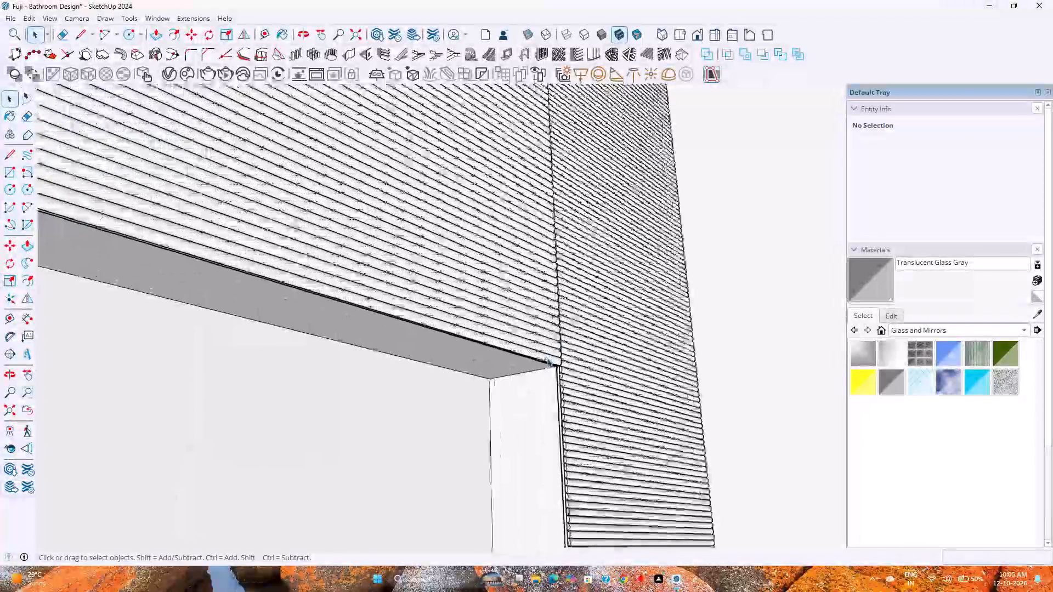
scroll(547, 357, "up", 16)
middle_click_drag(544, 378, 503, 320)
middle_click_drag(502, 320, 490, 319)
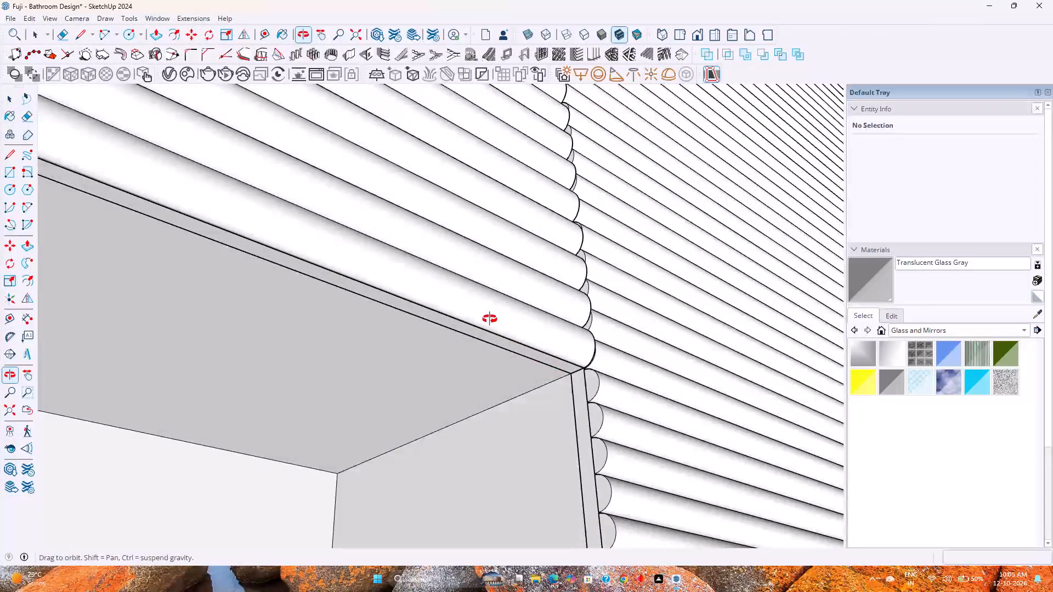
middle_click_drag(490, 319, 475, 322)
middle_click(472, 323)
middle_click_drag(472, 323, 400, 363)
middle_click(400, 363)
middle_click_drag(541, 298, 531, 432)
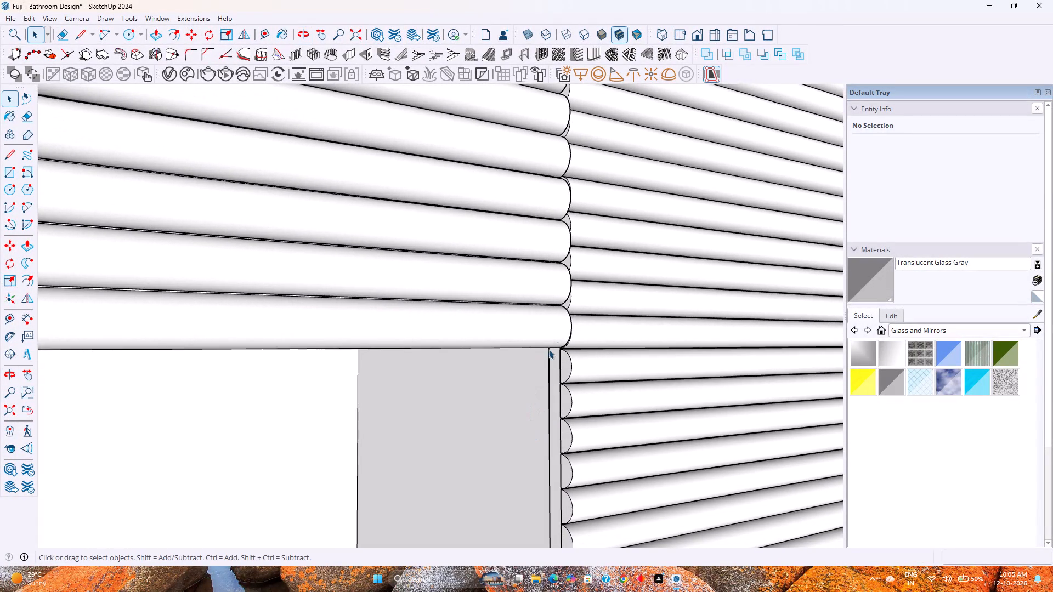
scroll(575, 283, "up", 3)
scroll(544, 244, "up", 7)
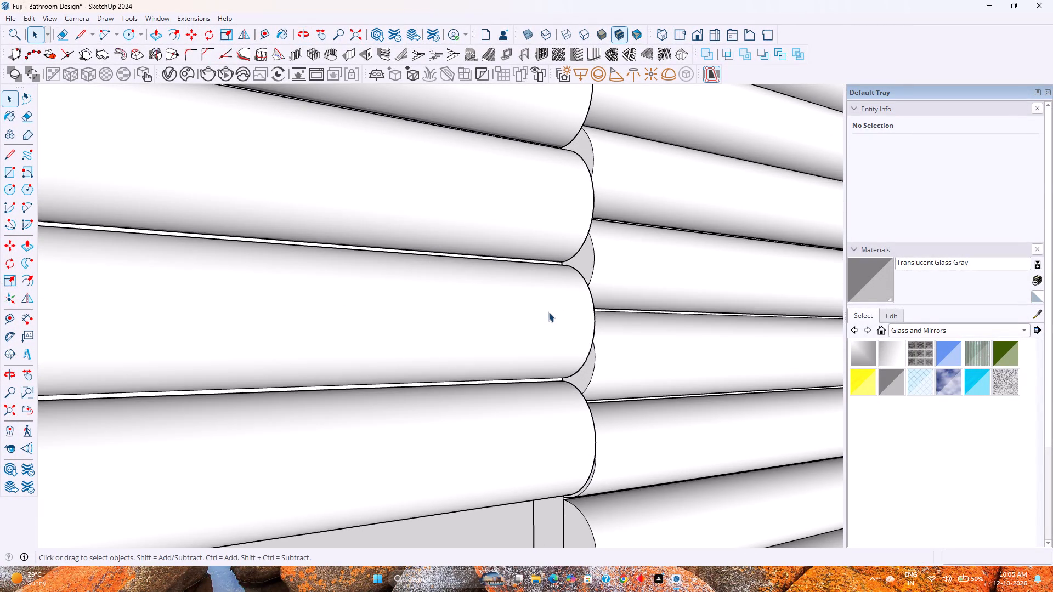
Examine how the ribs of the panel above the niche meet the adjoining ribbed column at the niche's upper corner.
left_click(548, 312)
scroll(477, 346, "down", 4)
double_click(475, 345)
middle_click_drag(457, 396, 452, 374)
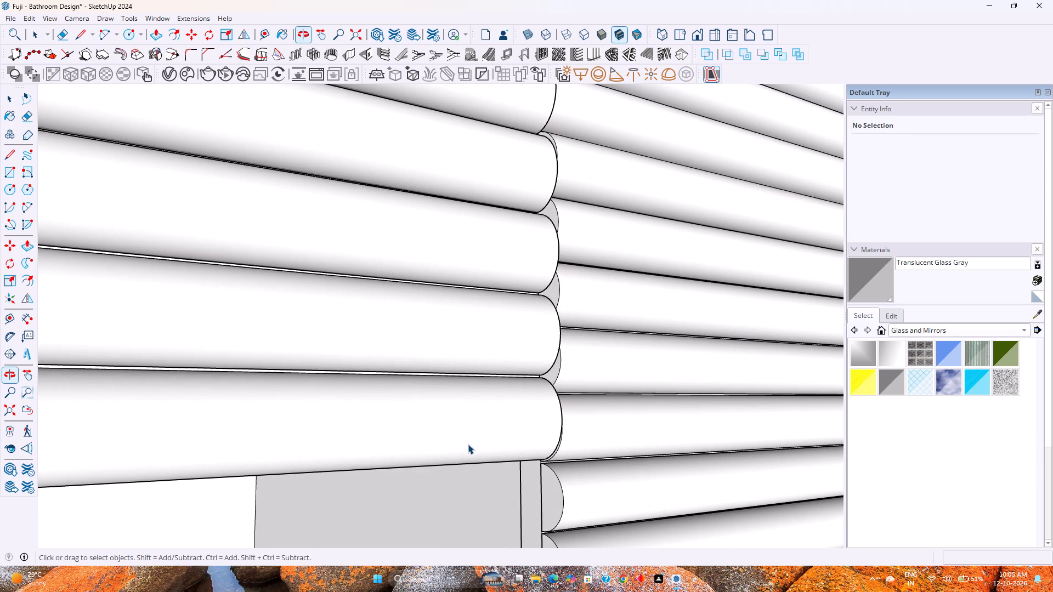
left_click(468, 444)
double_click(458, 428)
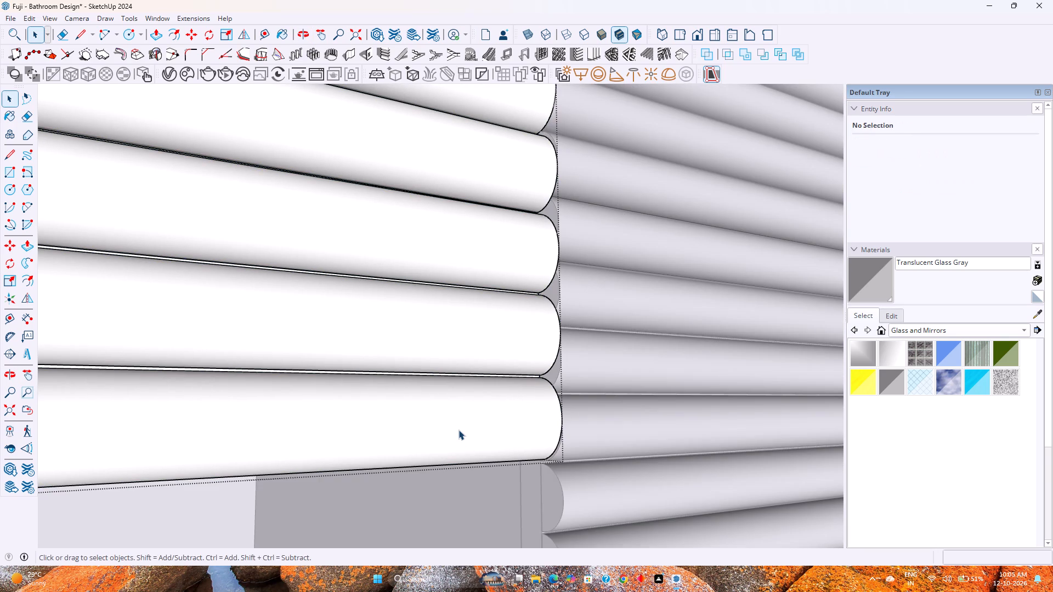
key("Escape")
left_click(458, 430)
scroll(458, 430, "down", 5)
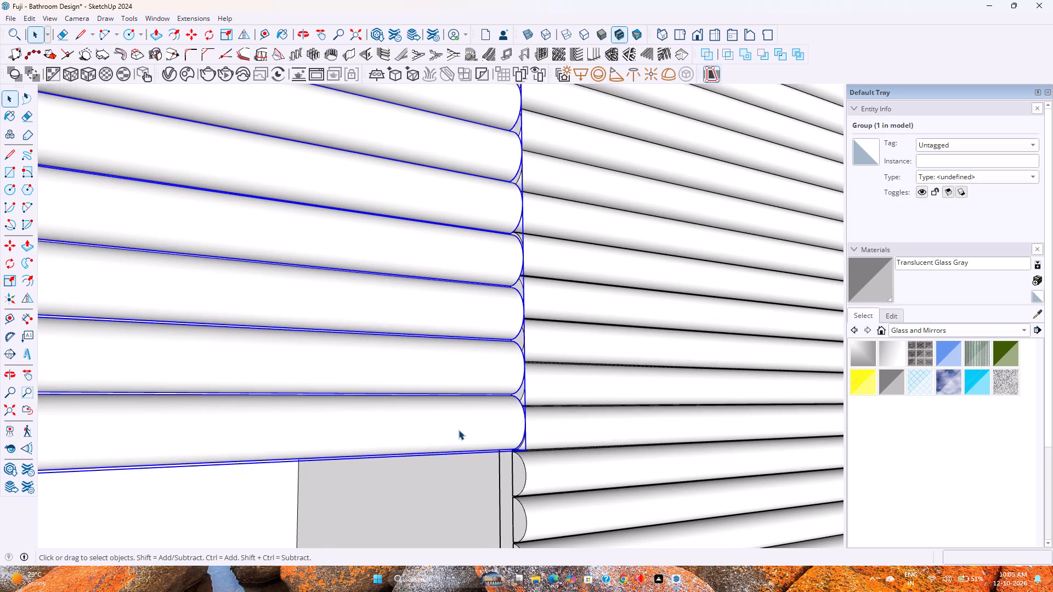
scroll(458, 430, "down", 12)
scroll(458, 430, "up", 1)
scroll(458, 430, "down", 5)
middle_click_drag(458, 430, 598, 407, "shift")
scroll(602, 407, "down", 15)
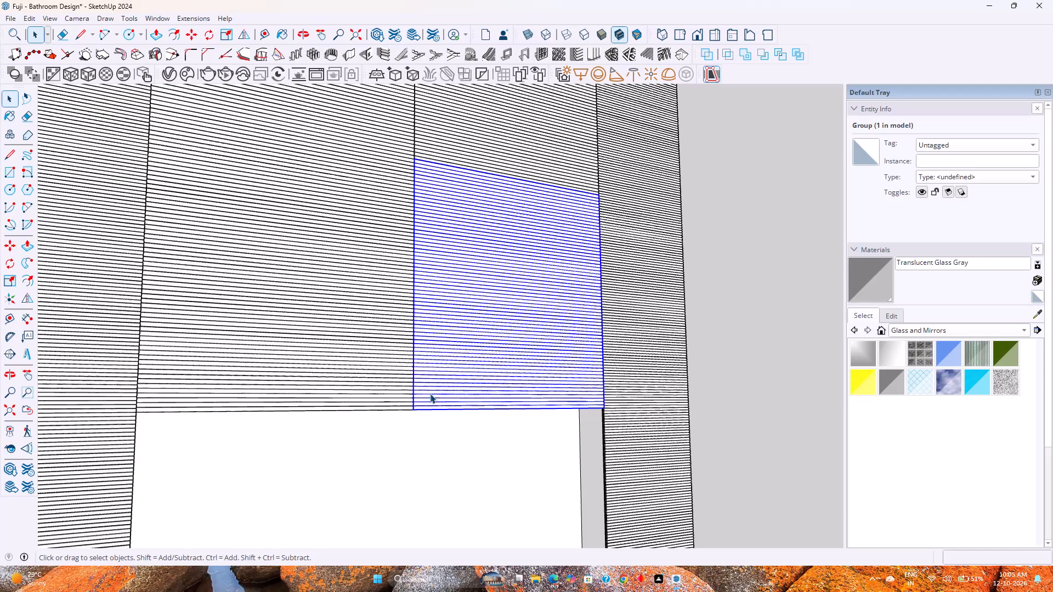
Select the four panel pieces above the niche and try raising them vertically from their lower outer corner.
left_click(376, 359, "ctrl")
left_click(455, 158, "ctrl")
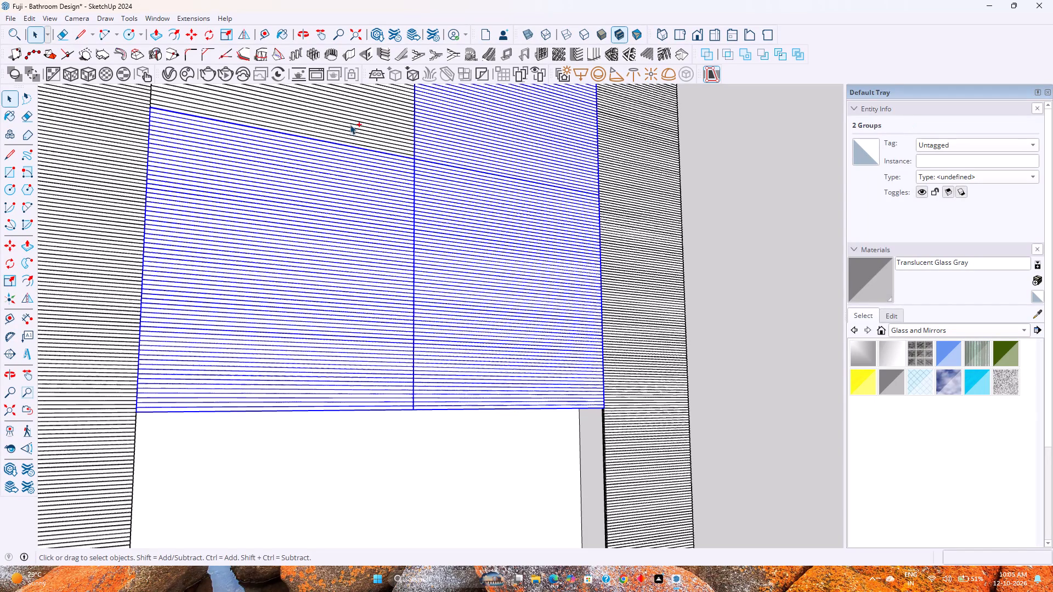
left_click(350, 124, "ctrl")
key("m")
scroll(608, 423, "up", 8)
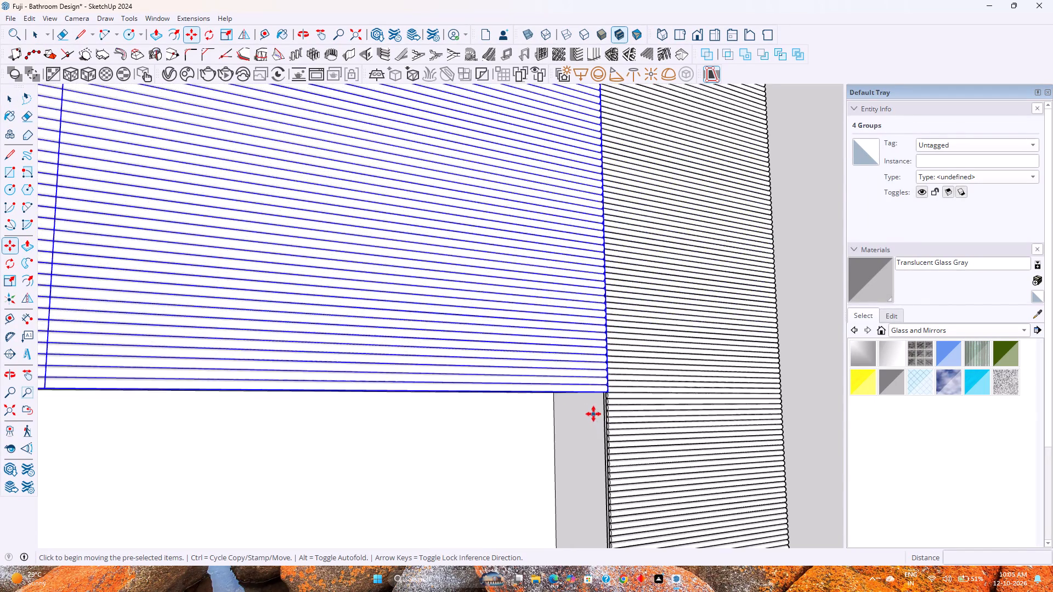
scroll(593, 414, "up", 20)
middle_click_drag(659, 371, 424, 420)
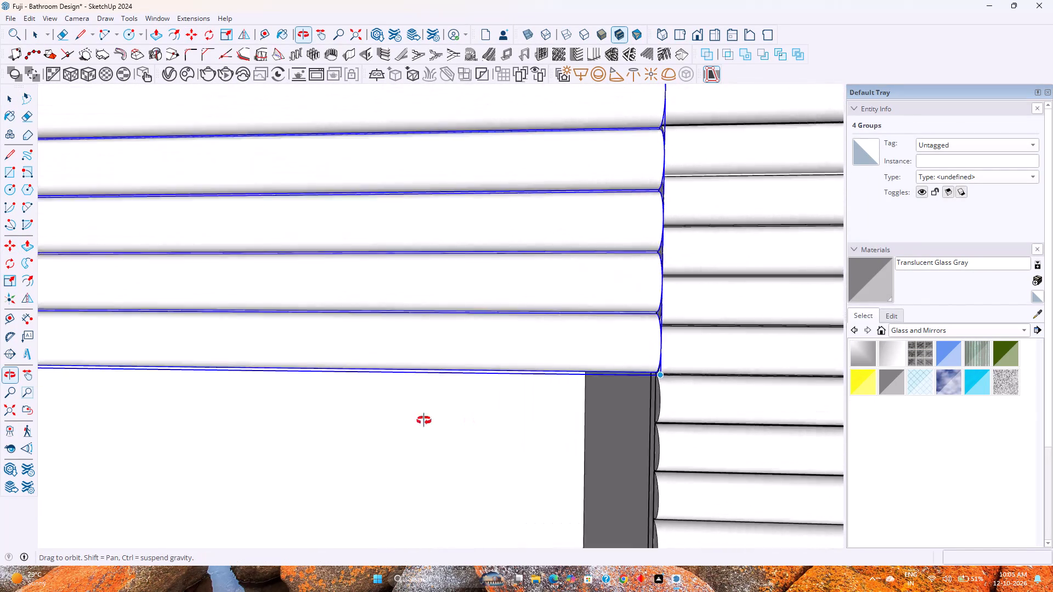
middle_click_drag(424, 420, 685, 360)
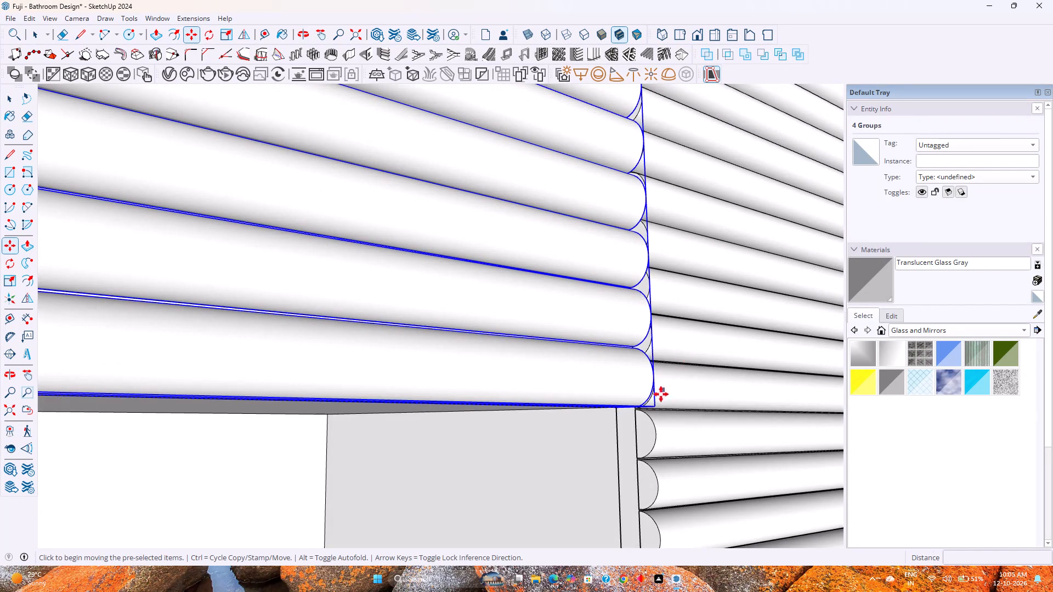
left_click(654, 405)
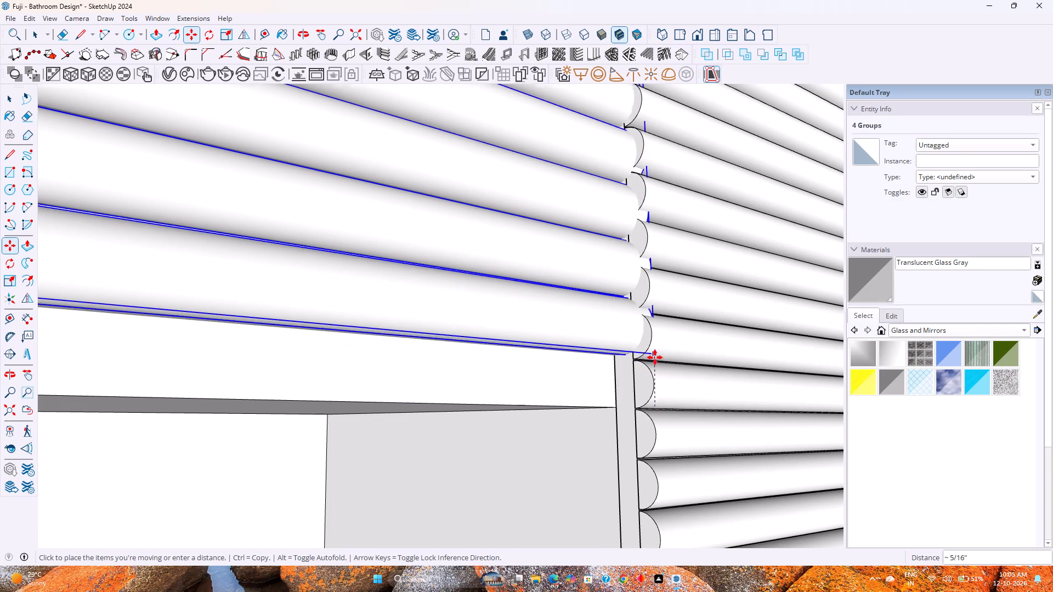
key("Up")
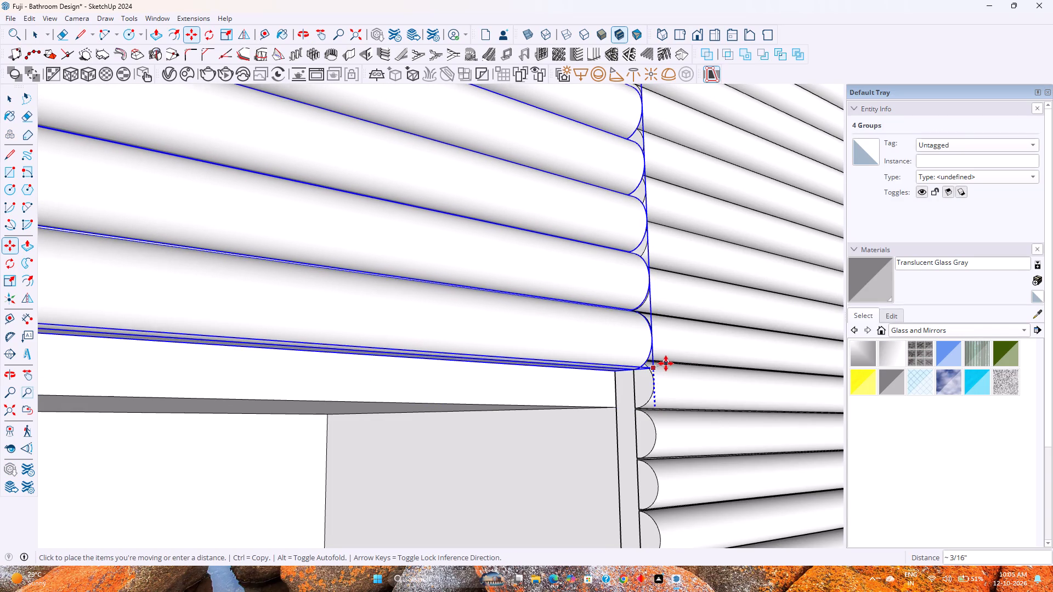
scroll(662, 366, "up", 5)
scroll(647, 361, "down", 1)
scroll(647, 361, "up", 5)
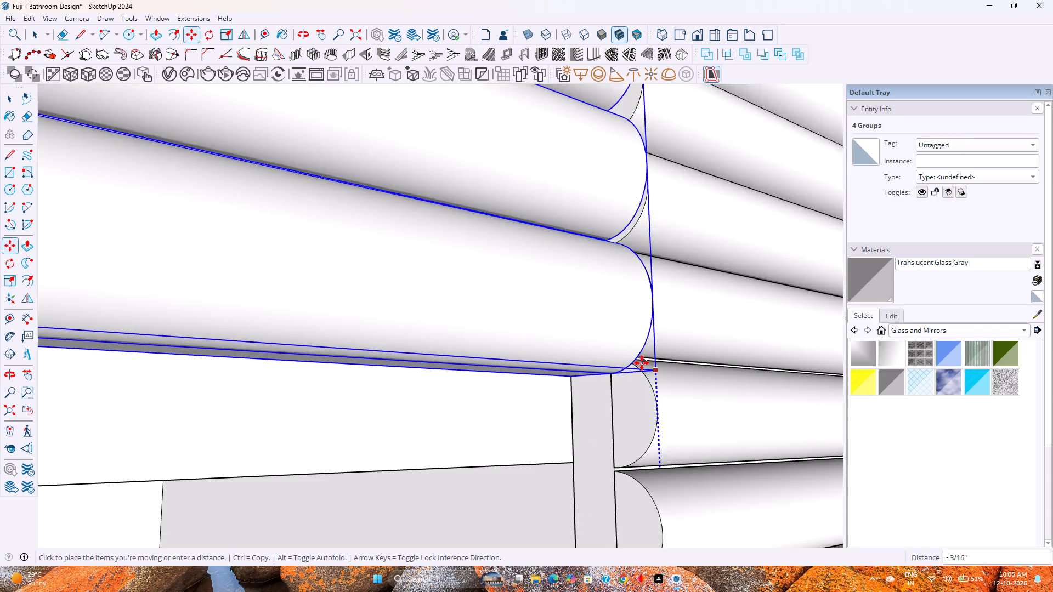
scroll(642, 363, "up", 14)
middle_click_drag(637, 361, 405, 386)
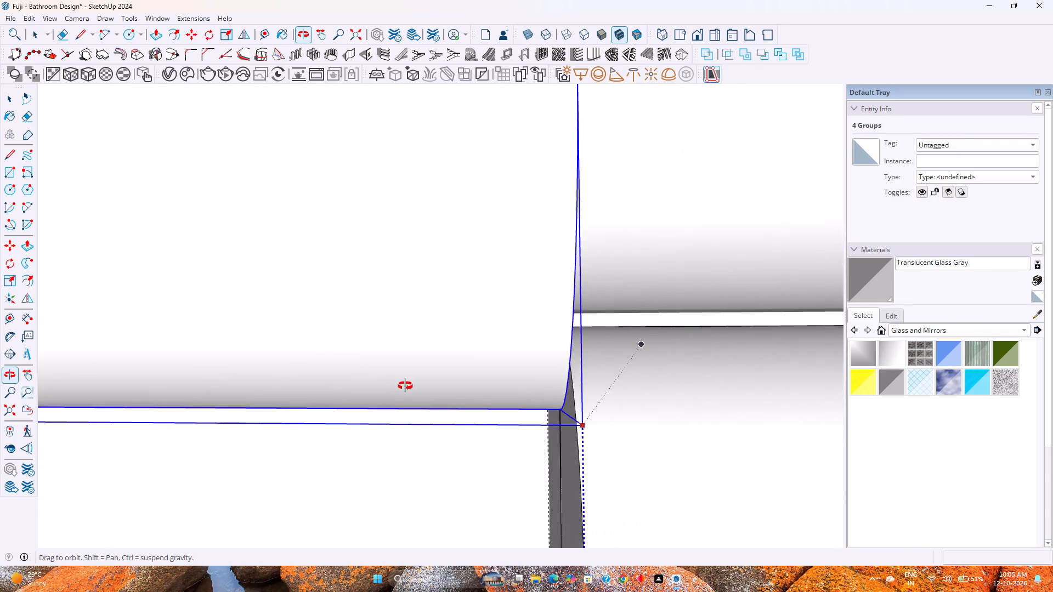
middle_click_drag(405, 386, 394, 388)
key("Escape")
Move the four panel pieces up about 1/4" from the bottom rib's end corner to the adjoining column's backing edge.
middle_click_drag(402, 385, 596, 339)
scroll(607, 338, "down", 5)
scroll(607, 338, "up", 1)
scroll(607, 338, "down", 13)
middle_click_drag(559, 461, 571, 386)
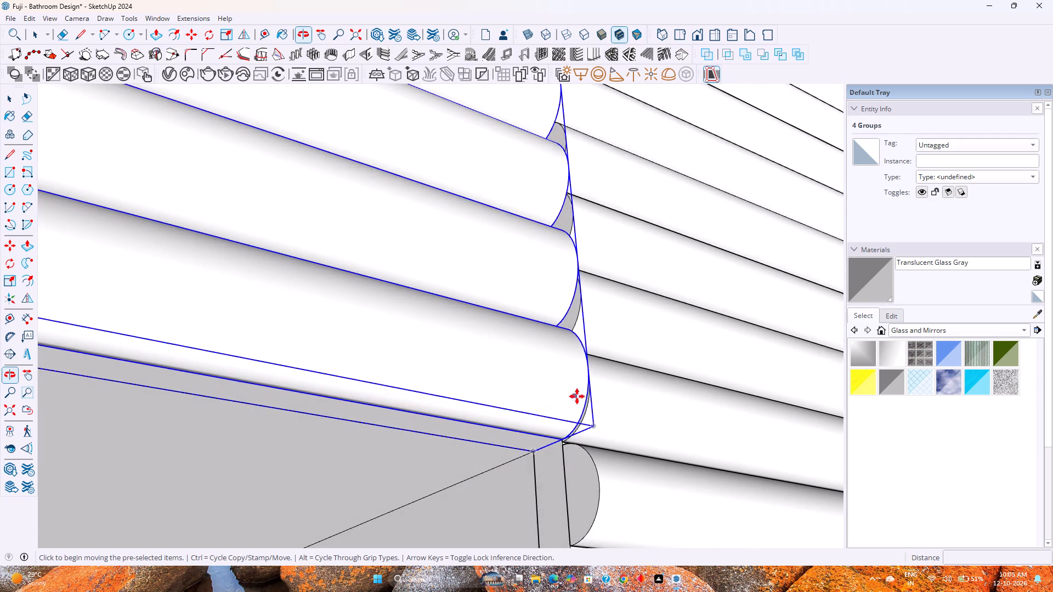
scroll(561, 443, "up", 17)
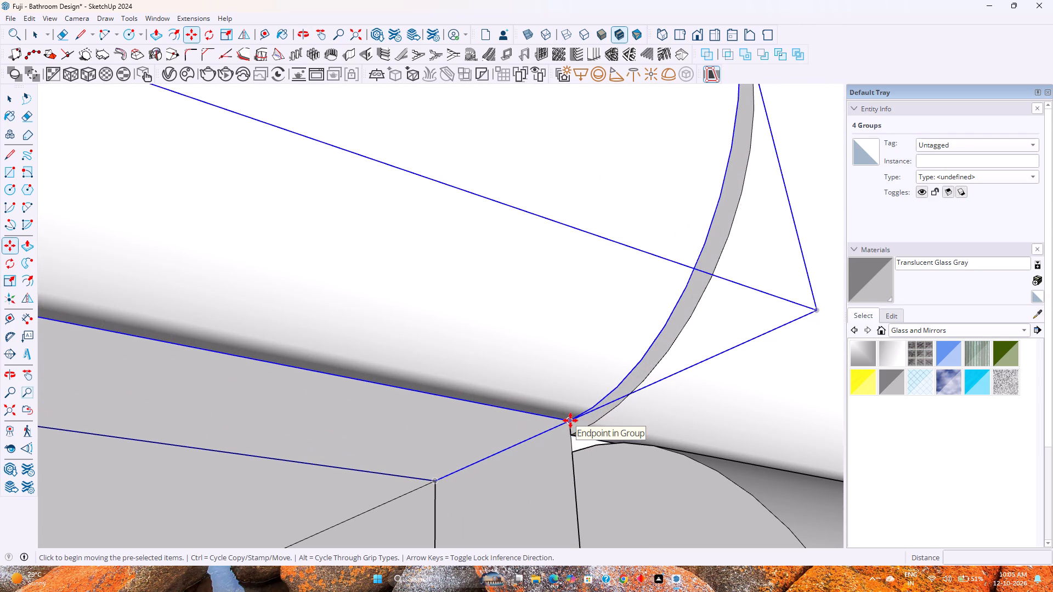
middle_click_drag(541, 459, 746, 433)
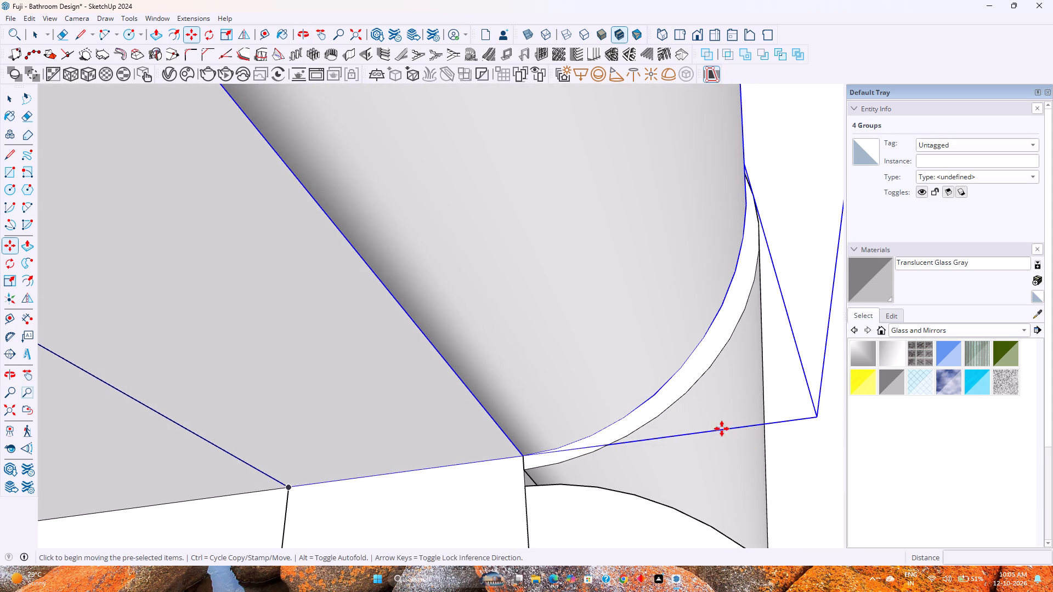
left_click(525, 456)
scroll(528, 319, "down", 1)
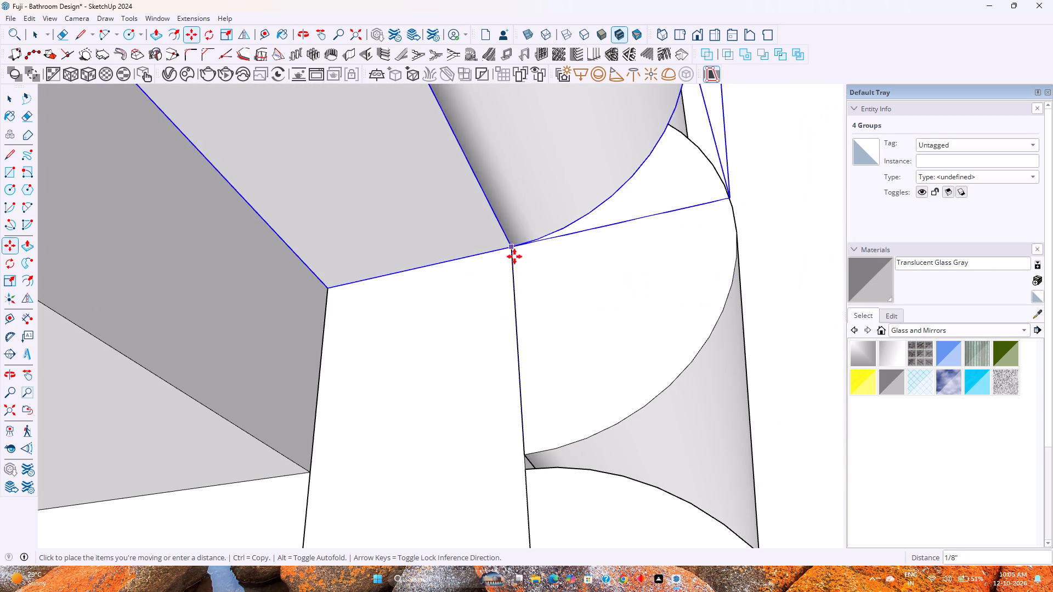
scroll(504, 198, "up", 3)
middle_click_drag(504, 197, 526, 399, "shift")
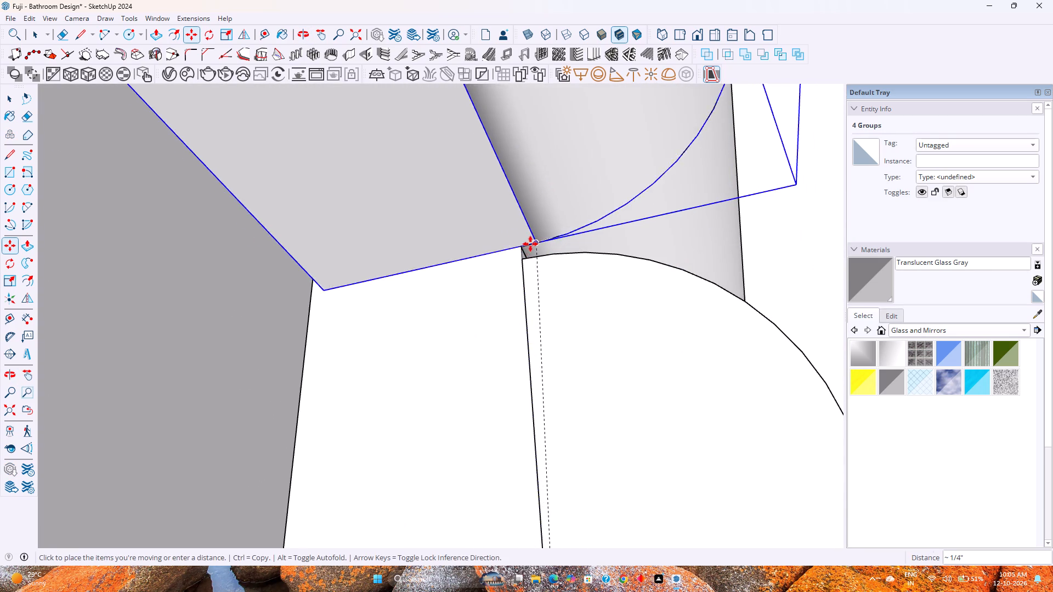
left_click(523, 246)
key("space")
Inspect the moved panel pieces' bottom edge and rib joints against the niche opening and the adjoining column.
scroll(520, 294, "down", 3)
middle_click_drag(520, 294, 412, 399)
double_click(558, 181)
scroll(535, 212, "down", 9)
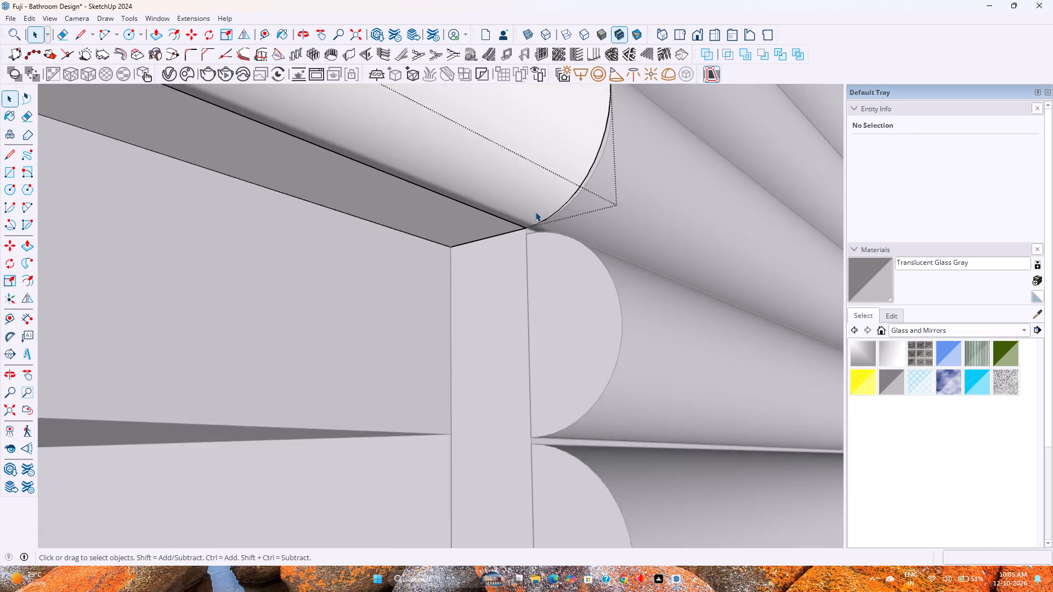
middle_click_drag(485, 248, 622, 233, "shift")
scroll(629, 232, "down", 8)
middle_click_drag(629, 232, 612, 346)
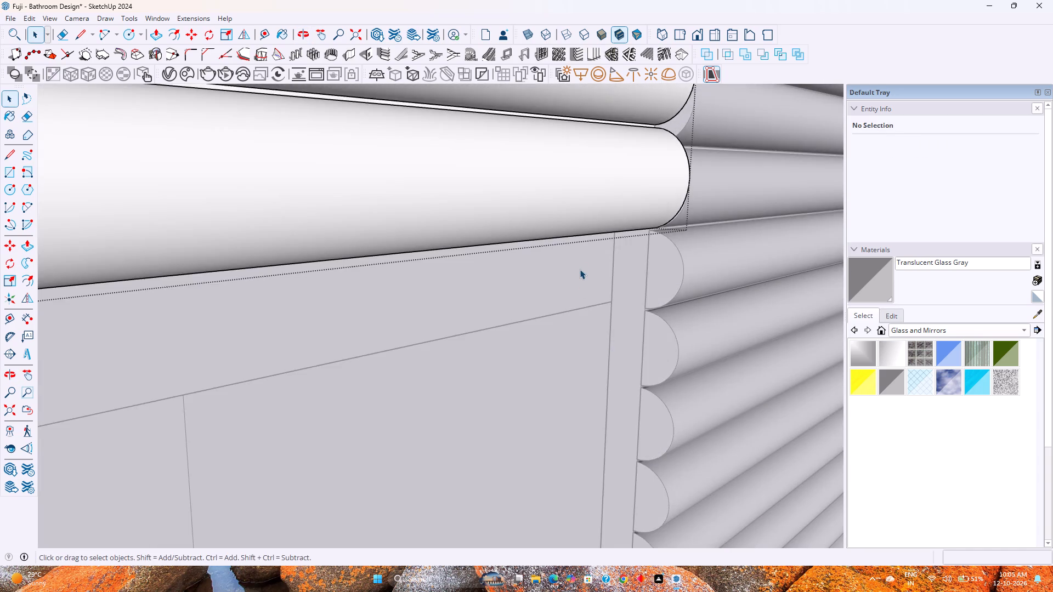
scroll(580, 266, "down", 14)
left_click(567, 257)
middle_click_drag(506, 299, 700, 248)
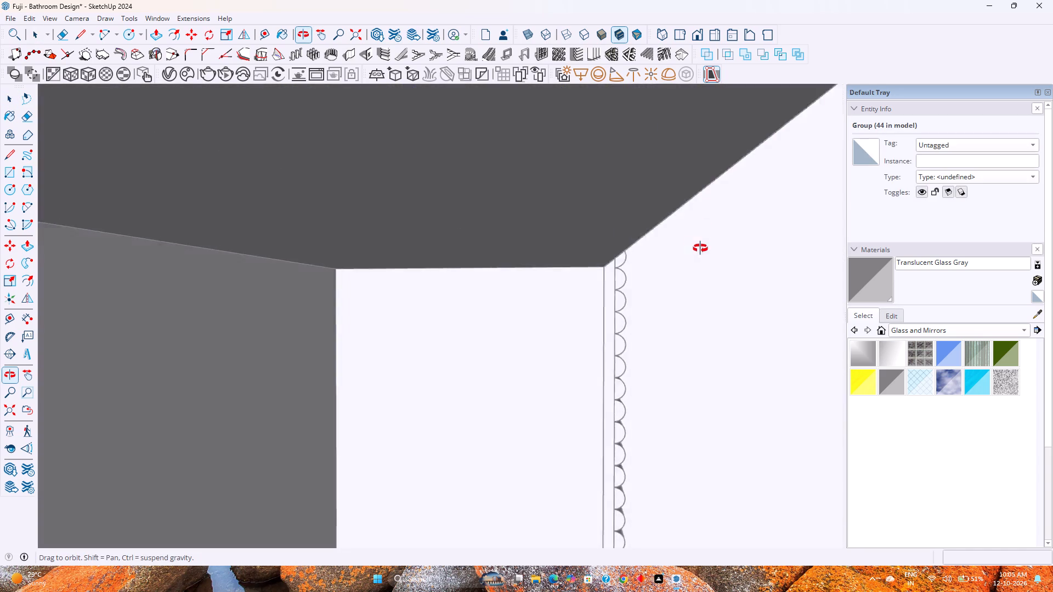
middle_click_drag(700, 248, 612, 269)
double_click(596, 238)
middle_click_drag(531, 284, 580, 253, "shift")
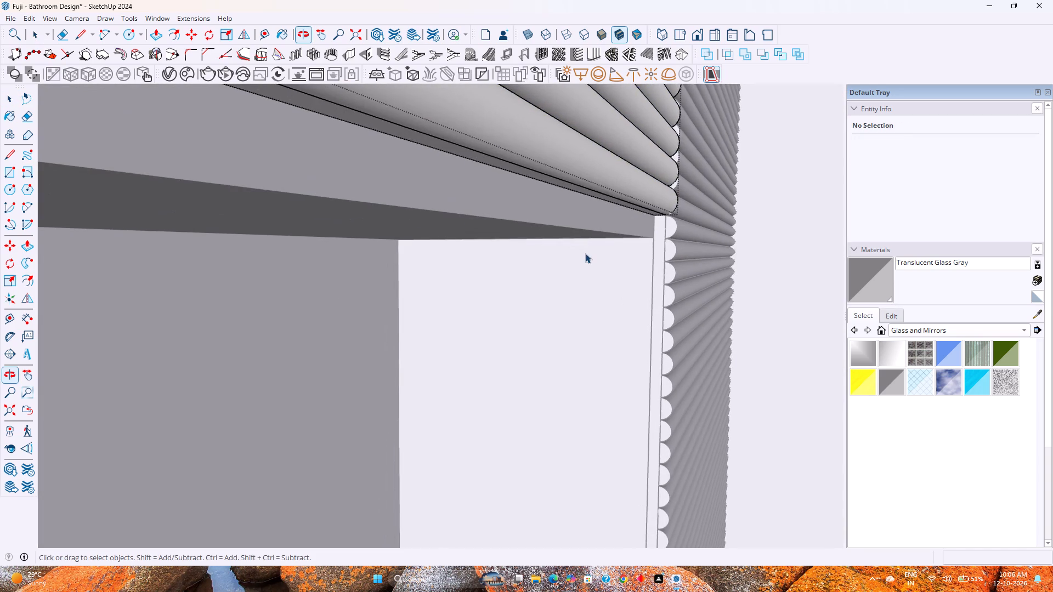
scroll(588, 253, "down", 5)
key("Escape")
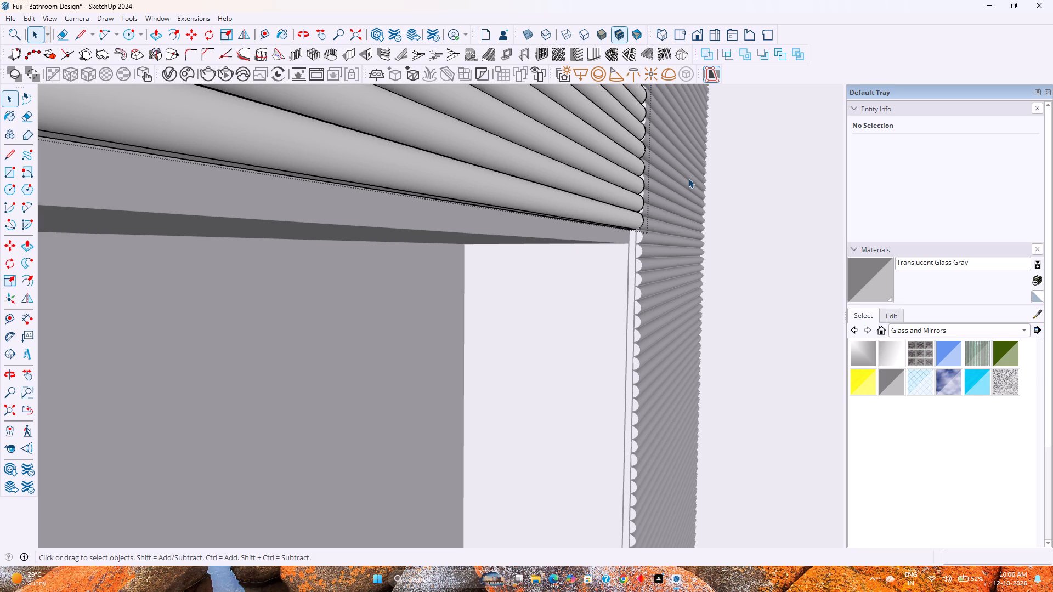
scroll(649, 191, "up", 3)
key("Escape")
scroll(645, 207, "up", 7)
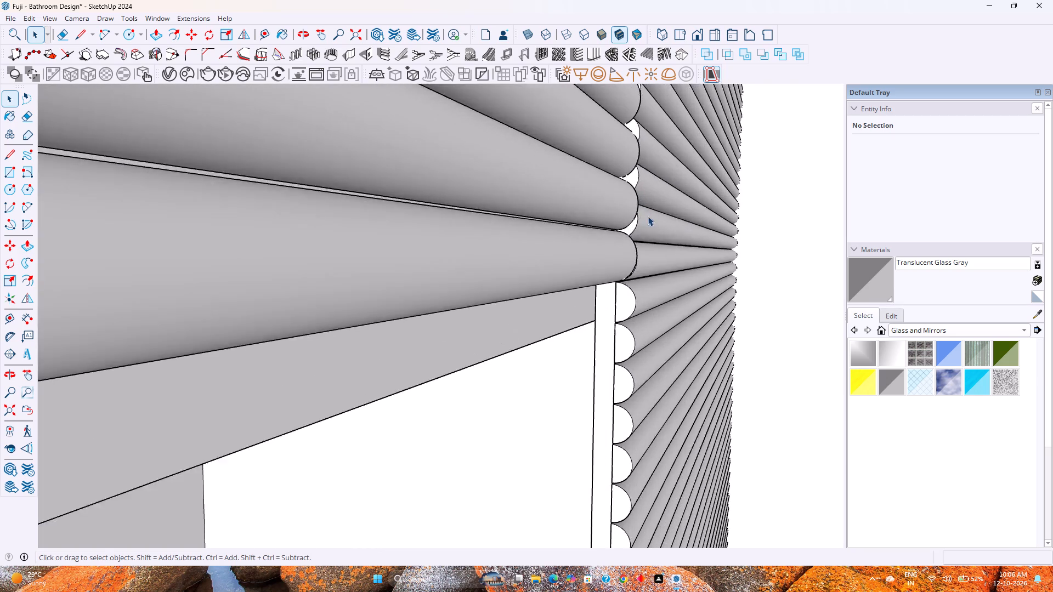
middle_click_drag(648, 216, 450, 291)
scroll(450, 291, "down", 11)
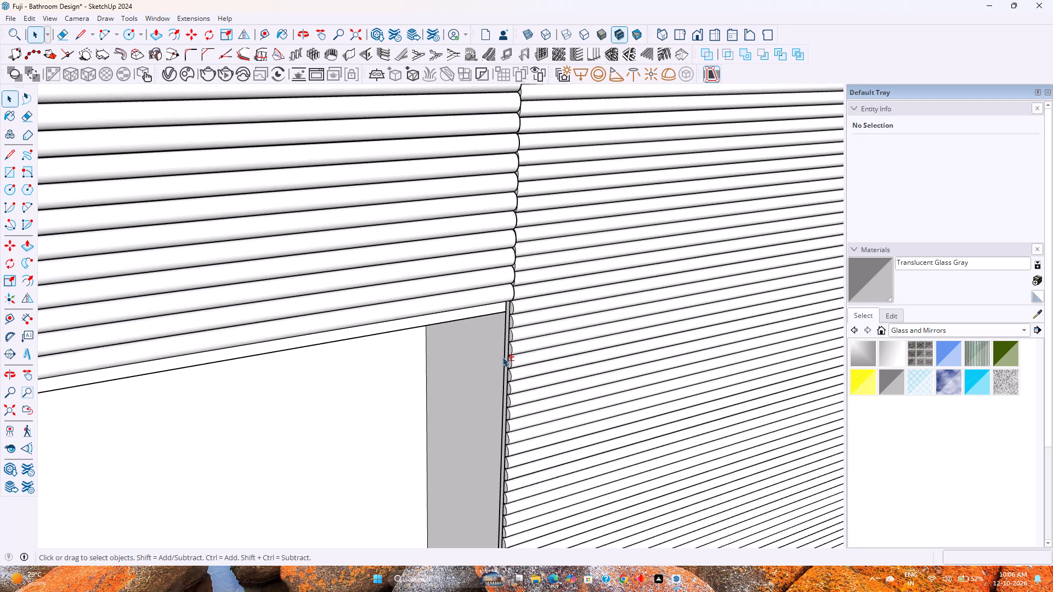
middle_click_drag(505, 351, 559, 277, "shift")
scroll(569, 271, "down", 19)
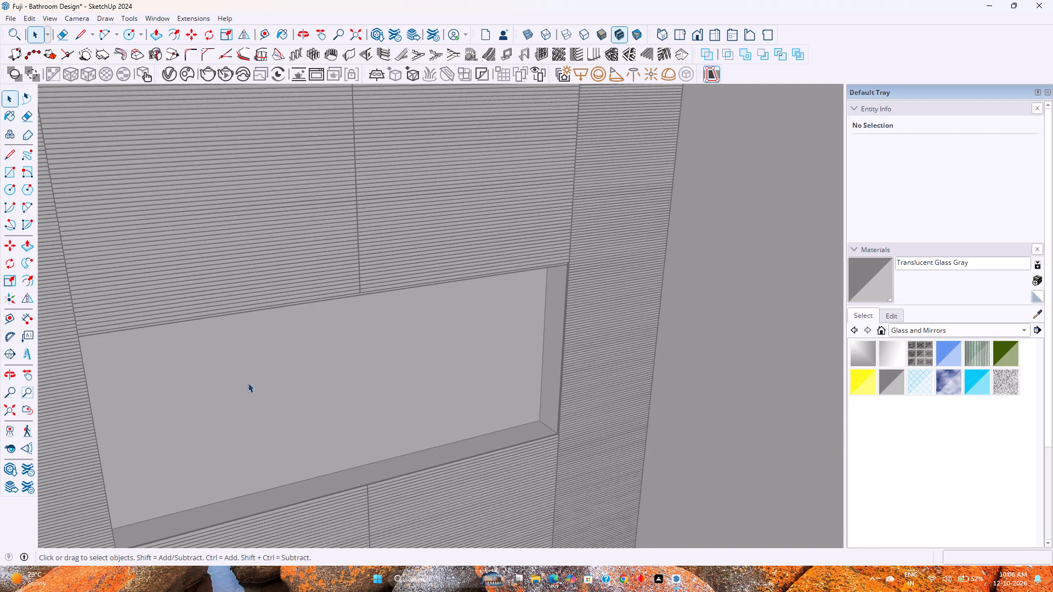
Fit the whole model in view, and examine the lower and upper corners of the shower niche where the ribbed panels meet.
left_click(7, 412)
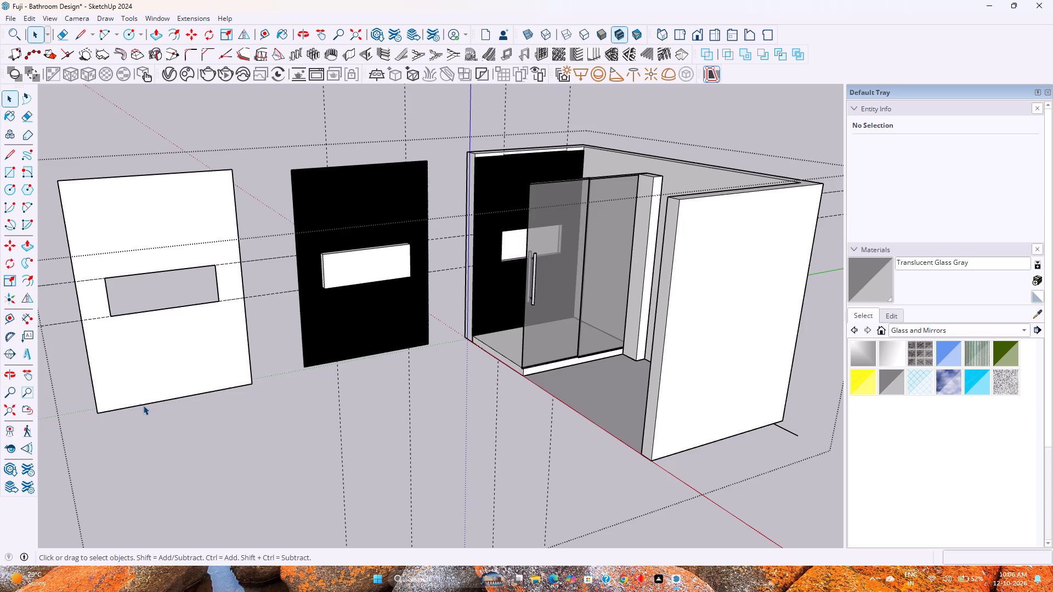
middle_click_drag(146, 404, 274, 414)
scroll(423, 265, "up", 6)
scroll(495, 182, "up", 4)
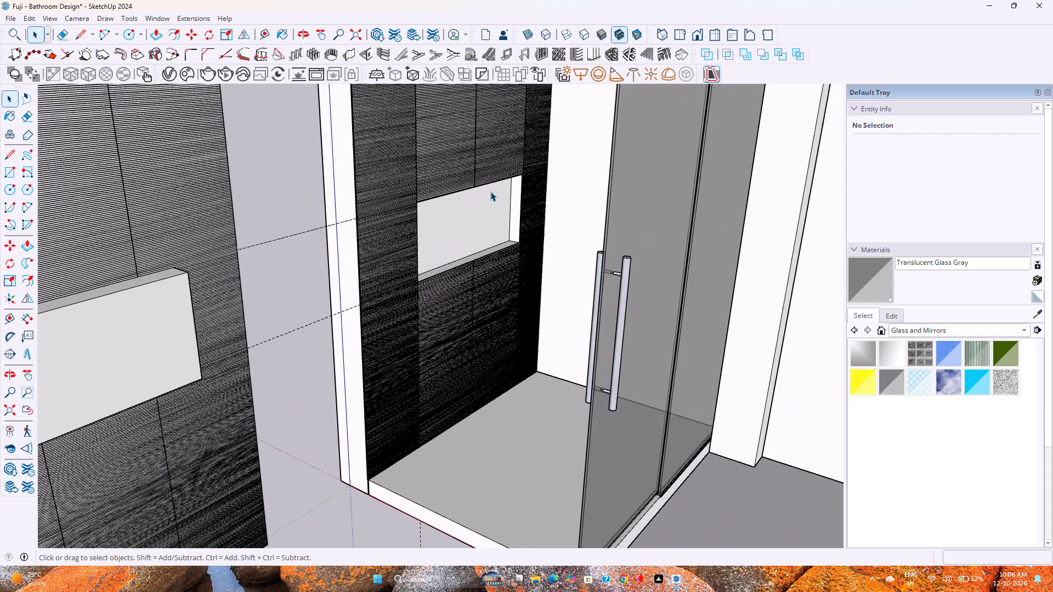
scroll(490, 191, "up", 12)
scroll(536, 238, "up", 3)
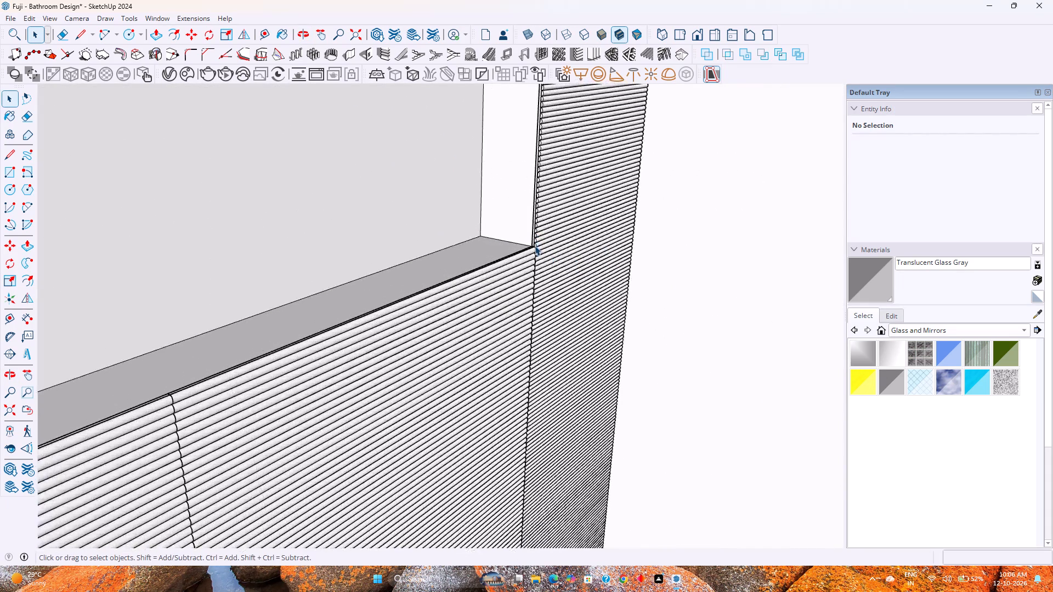
scroll(536, 259, "up", 9)
scroll(542, 274, "down", 5)
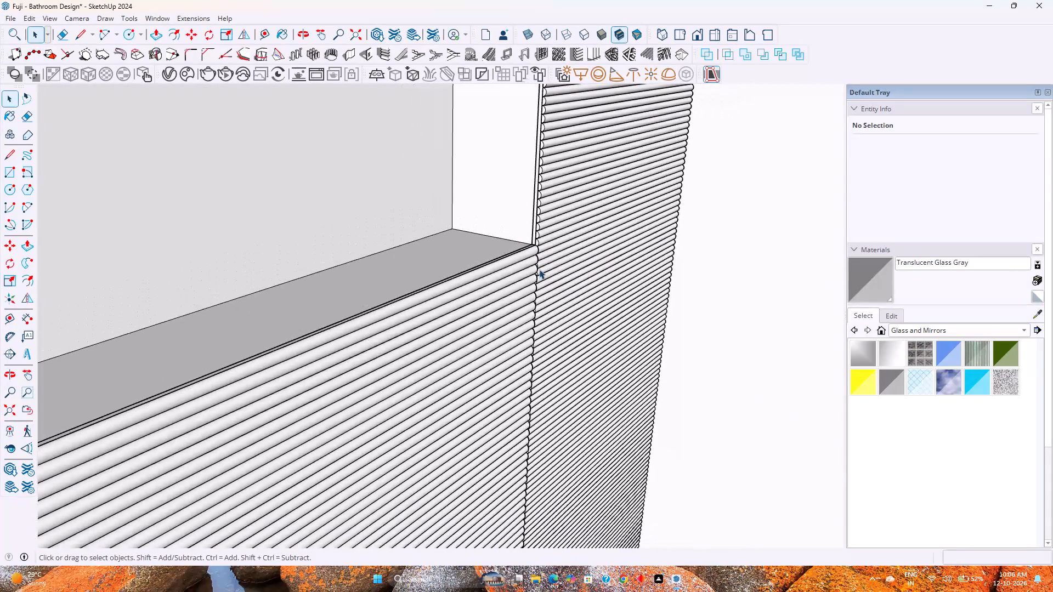
key("Escape")
scroll(541, 268, "down", 2)
middle_click_drag(538, 272, 539, 431, "shift")
middle_click(539, 432, "shift")
scroll(537, 434, "down", 1, "shift")
scroll(528, 375, "down", 1)
middle_click_drag(554, 231, 534, 480, "shift")
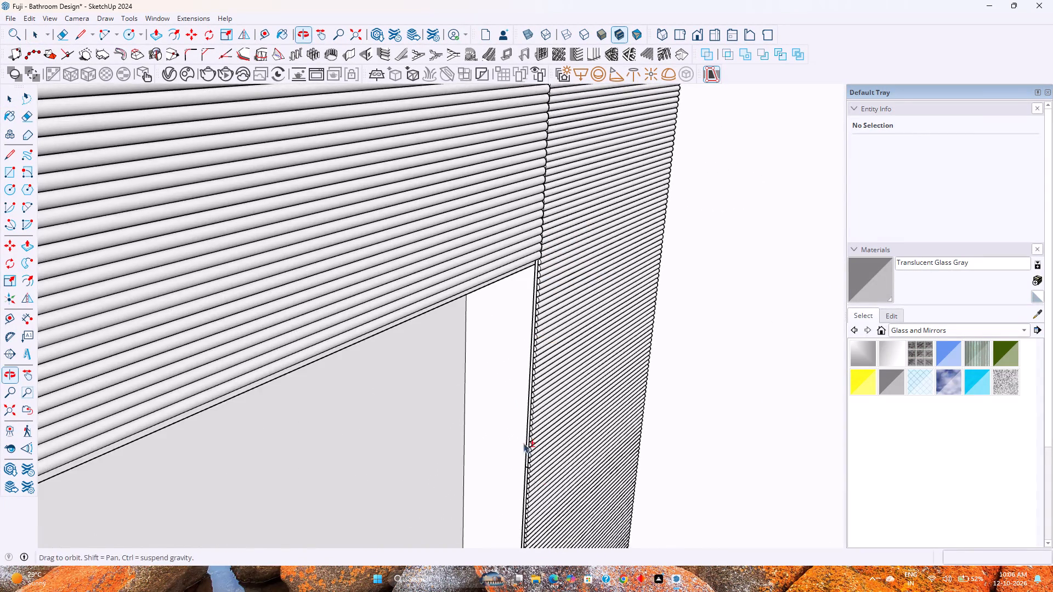
middle_click_drag(513, 309, 542, 250)
scroll(550, 272, "up", 8)
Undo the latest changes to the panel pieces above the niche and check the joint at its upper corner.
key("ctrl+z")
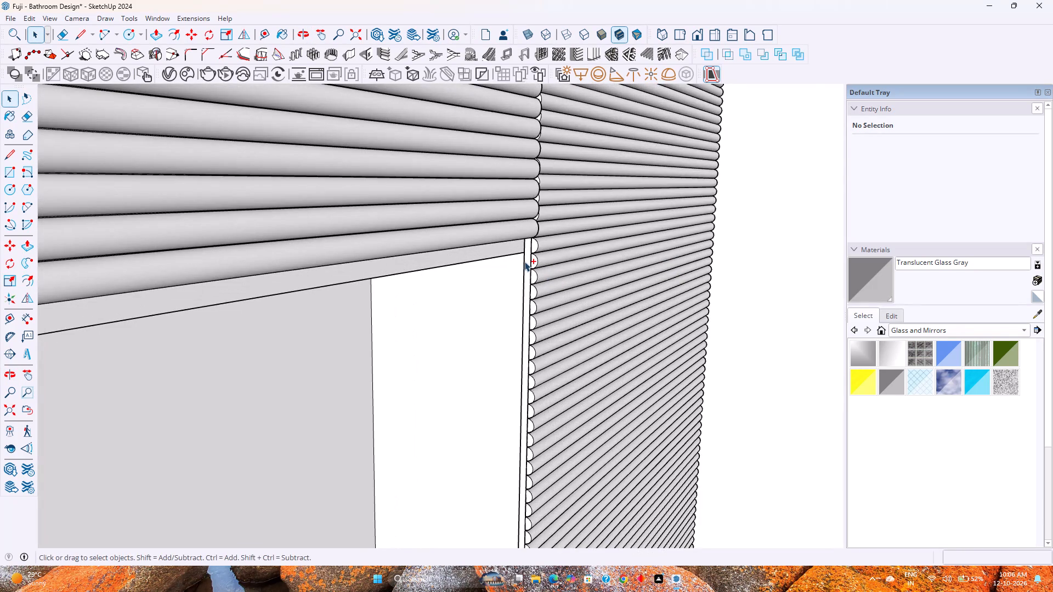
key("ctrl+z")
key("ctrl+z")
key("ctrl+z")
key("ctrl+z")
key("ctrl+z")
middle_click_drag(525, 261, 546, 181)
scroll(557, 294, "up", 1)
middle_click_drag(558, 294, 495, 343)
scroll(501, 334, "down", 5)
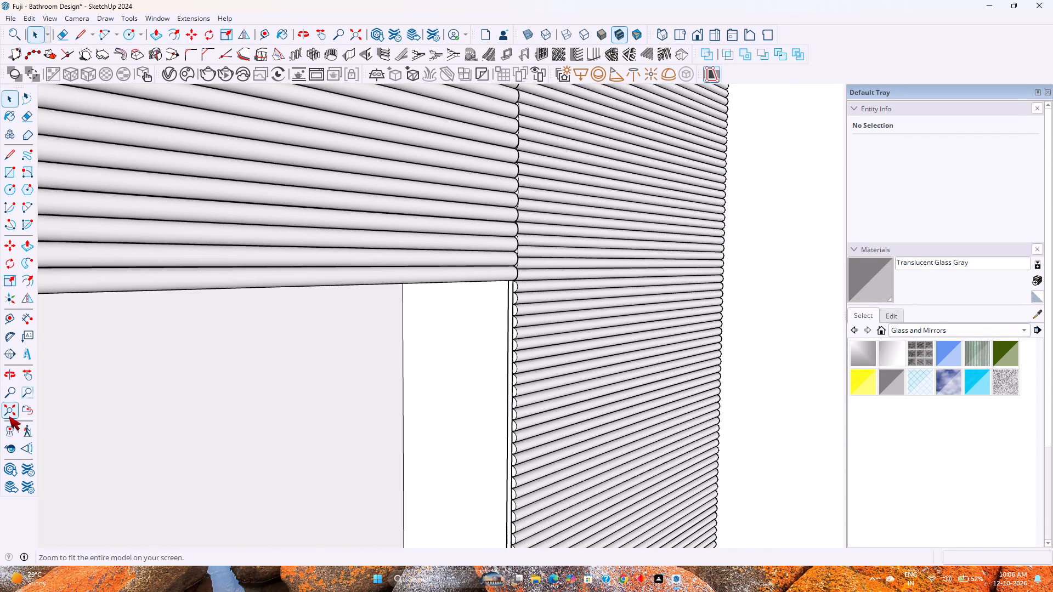
Delete the spare ribbed panel wall and its niche box standing between the plain wall and the shower.
left_click(8, 414)
middle_click_drag(455, 366, 394, 415)
left_click(365, 362)
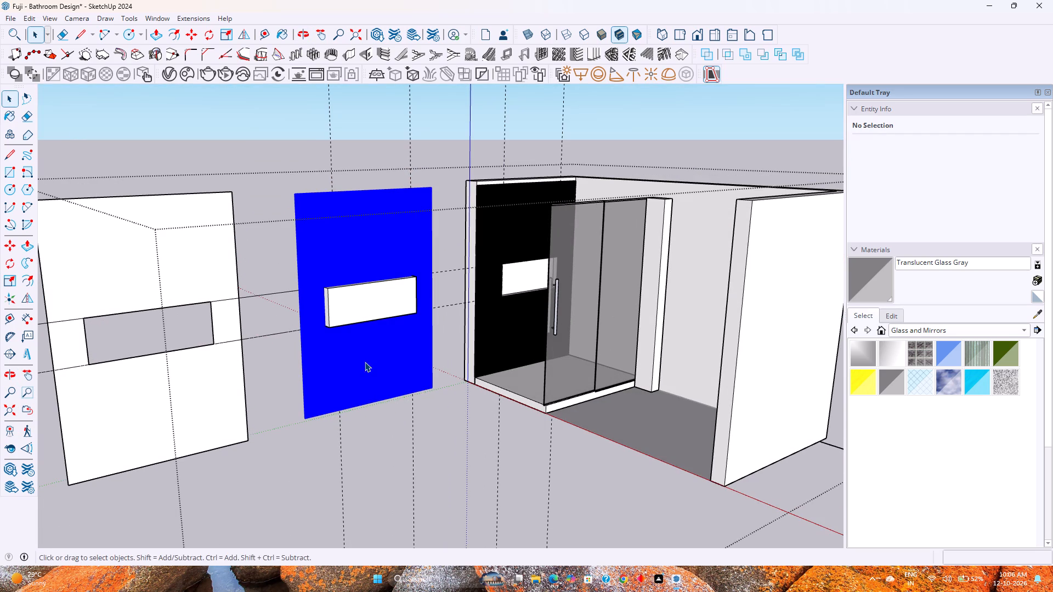
key("Delete")
left_click(389, 299)
key("Delete")
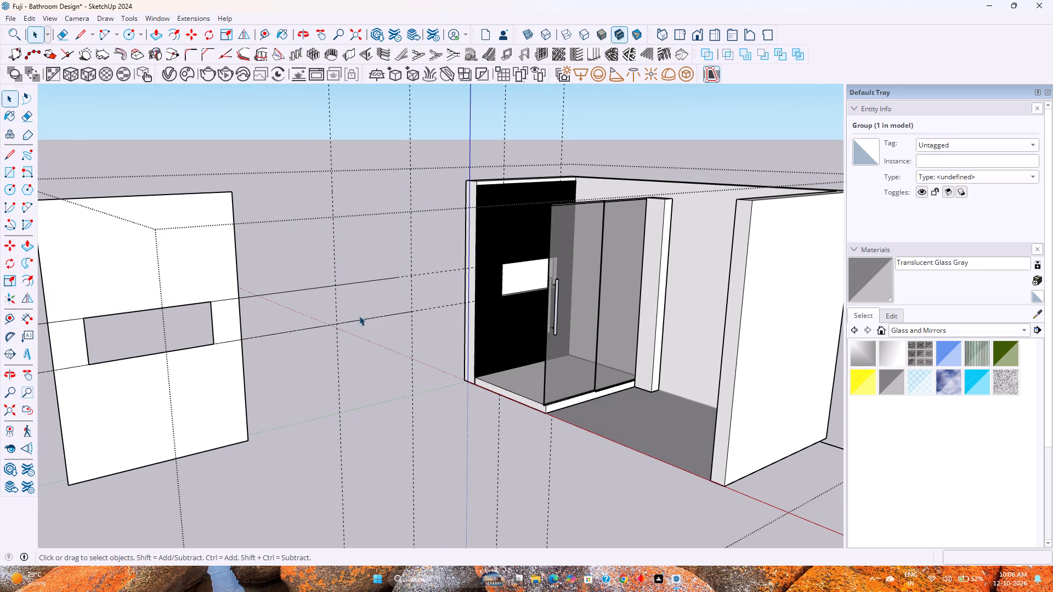
Delete the plain spare wall with the niche opening, including its outline edges, standing outside the shower.
left_click(228, 399)
key("Delete")
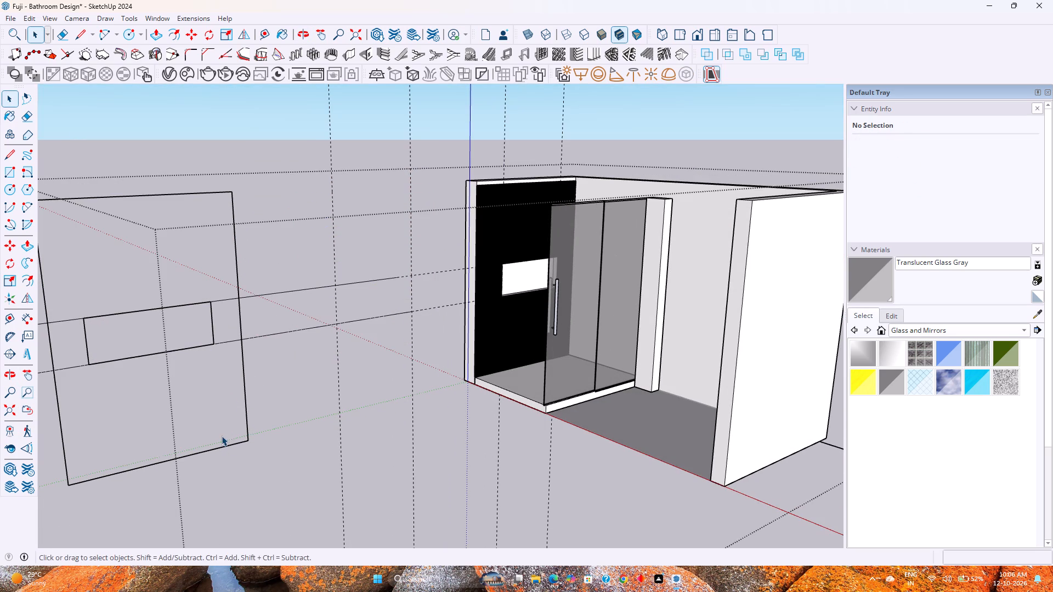
key("ctrl+z")
double_click(221, 434)
key("Delete")
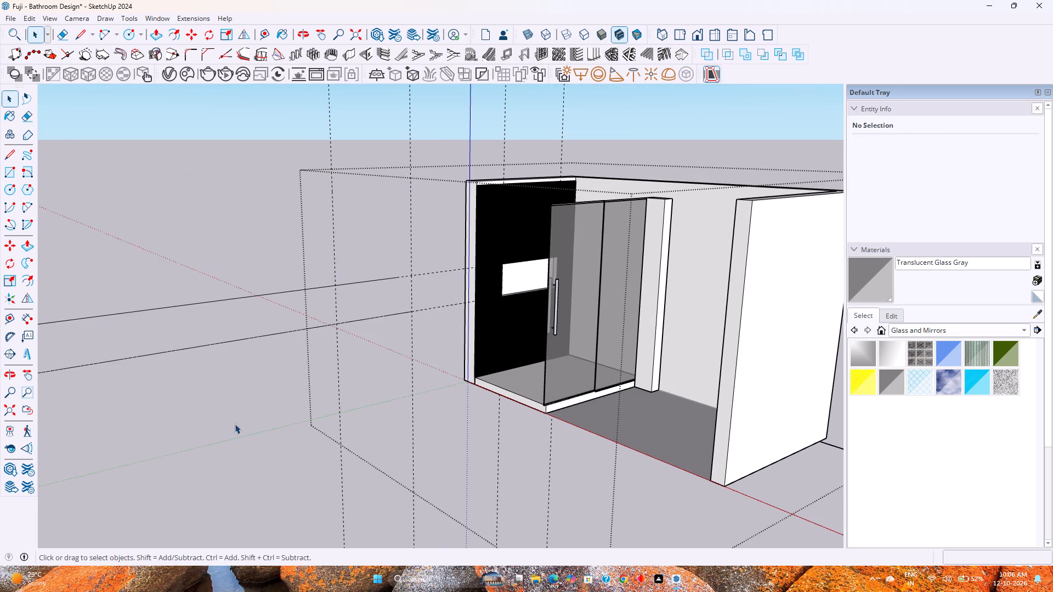
Delete all construction guides from the model.
middle_click_drag(347, 393, 440, 411)
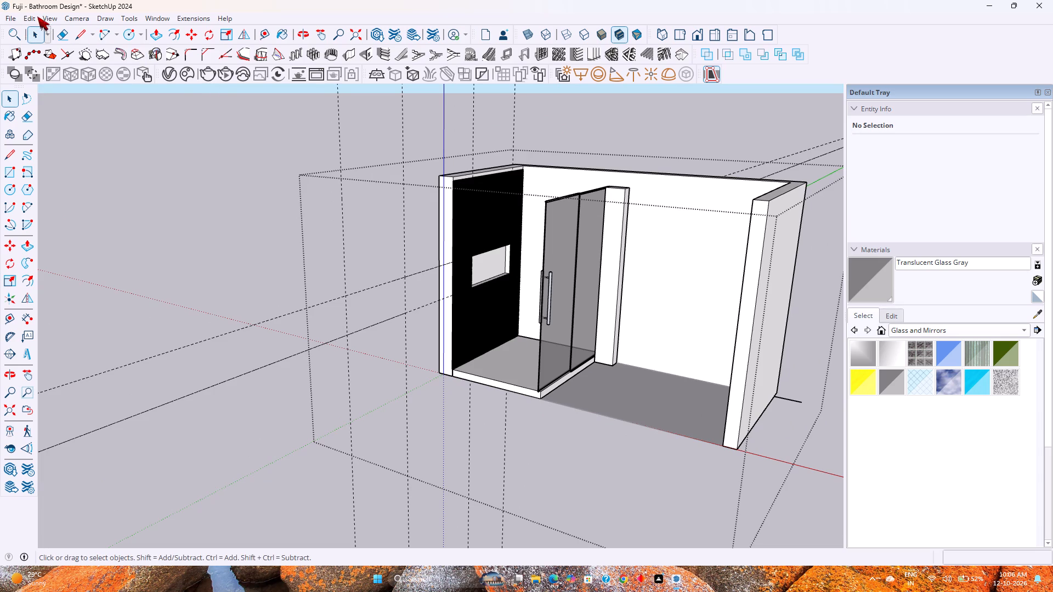
left_click(33, 16)
left_click(100, 129)
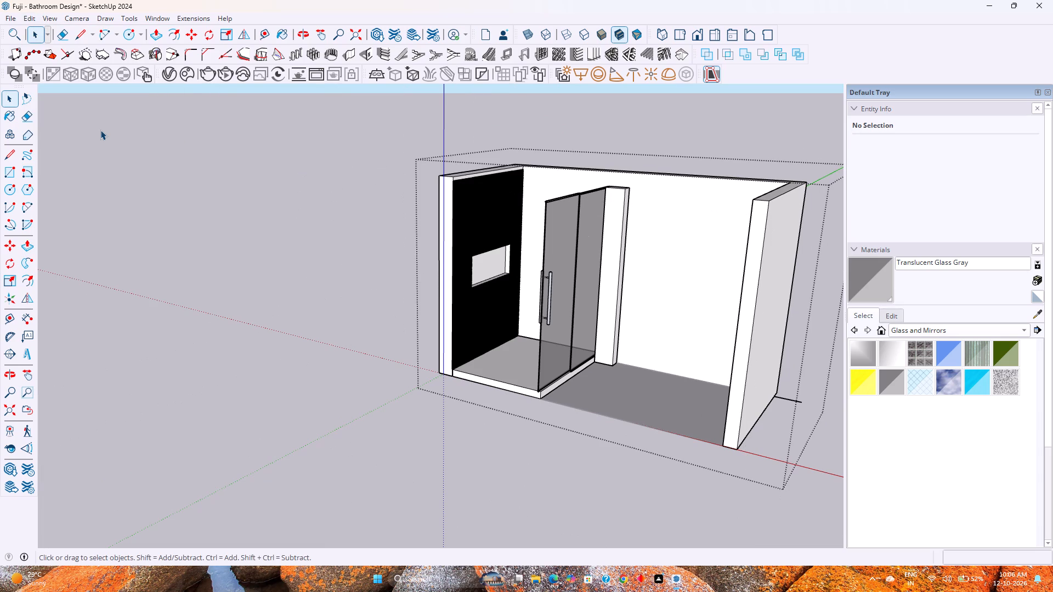
Inspect the ribbed panels around the shower niche, focusing on its lower inner corner and sill edge.
middle_click_drag(431, 238, 537, 255)
scroll(450, 263, "down", 1)
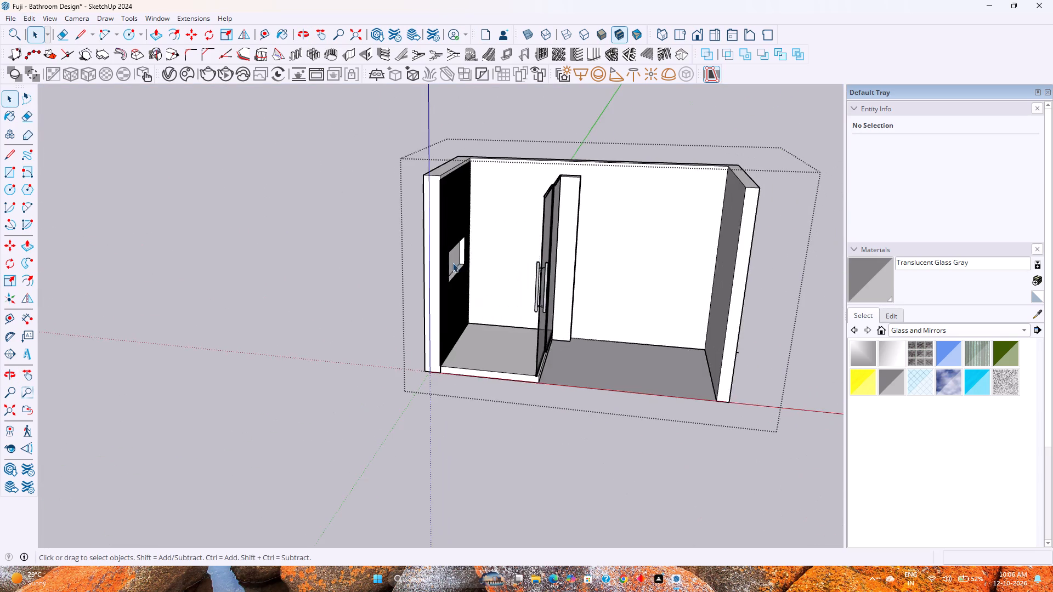
scroll(453, 263, "up", 12)
middle_click_drag(467, 271, 463, 348)
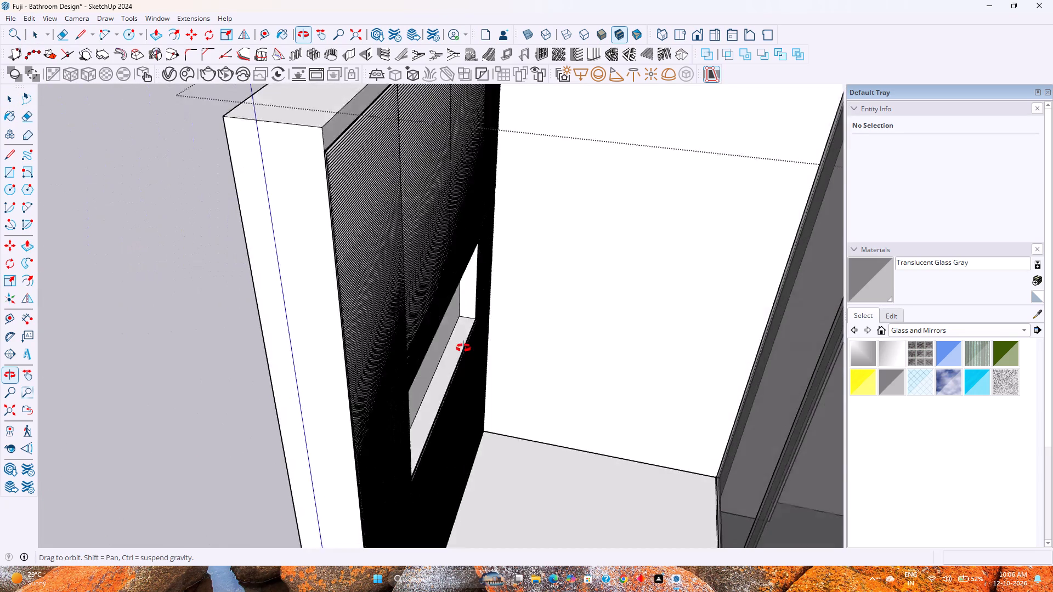
middle_click_drag(463, 348, 462, 333)
middle_click_drag(449, 323, 417, 341, "shift")
scroll(417, 362, "up", 7)
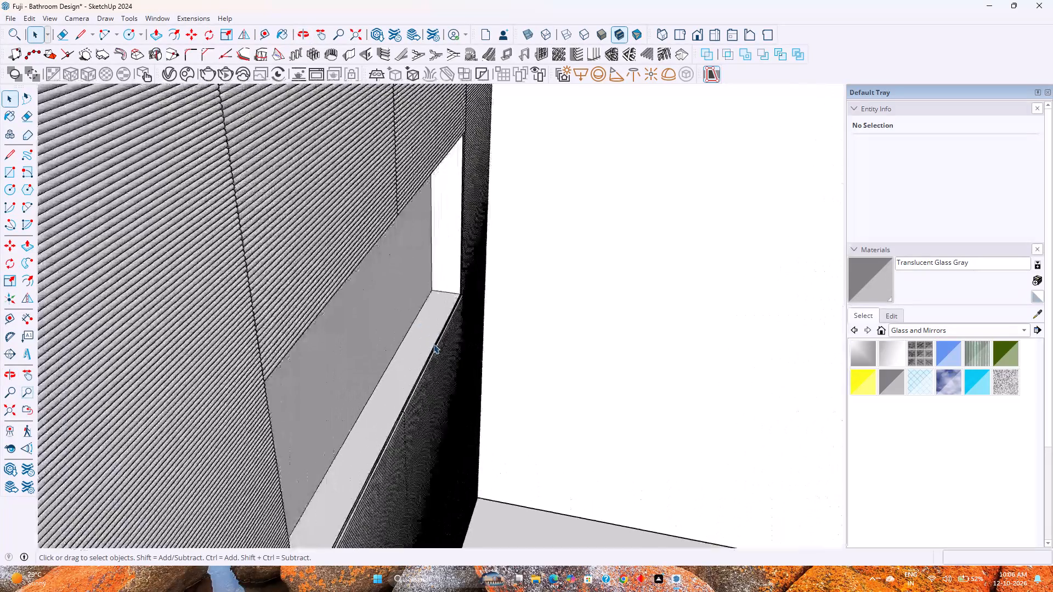
scroll(433, 344, "up", 1)
middle_click_drag(433, 344, 378, 385)
scroll(367, 365, "up", 12)
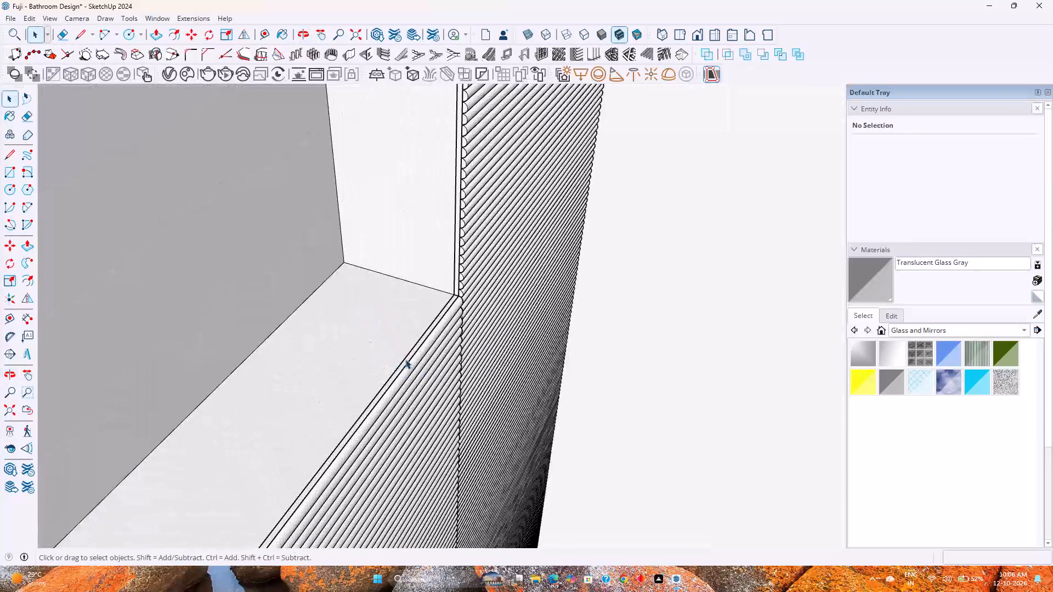
scroll(405, 359, "up", 4)
middle_click_drag(416, 340, 454, 358)
scroll(454, 358, "down", 13)
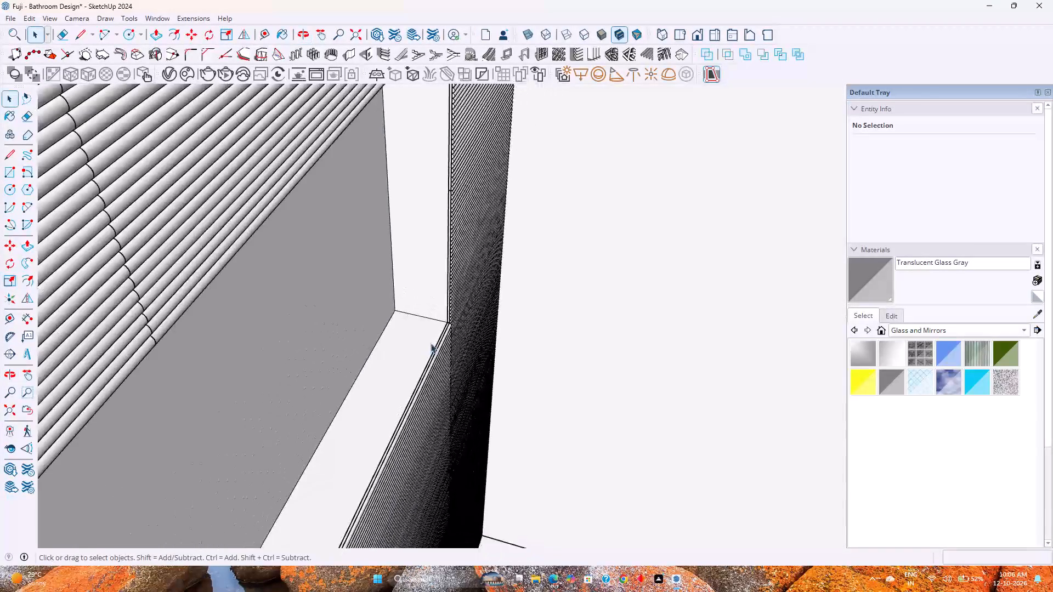
scroll(431, 343, "down", 18)
Delete the stray edge projecting at the outer wall corner and the seam line across the walls' underside there.
middle_click_drag(503, 383, 265, 345, "shift")
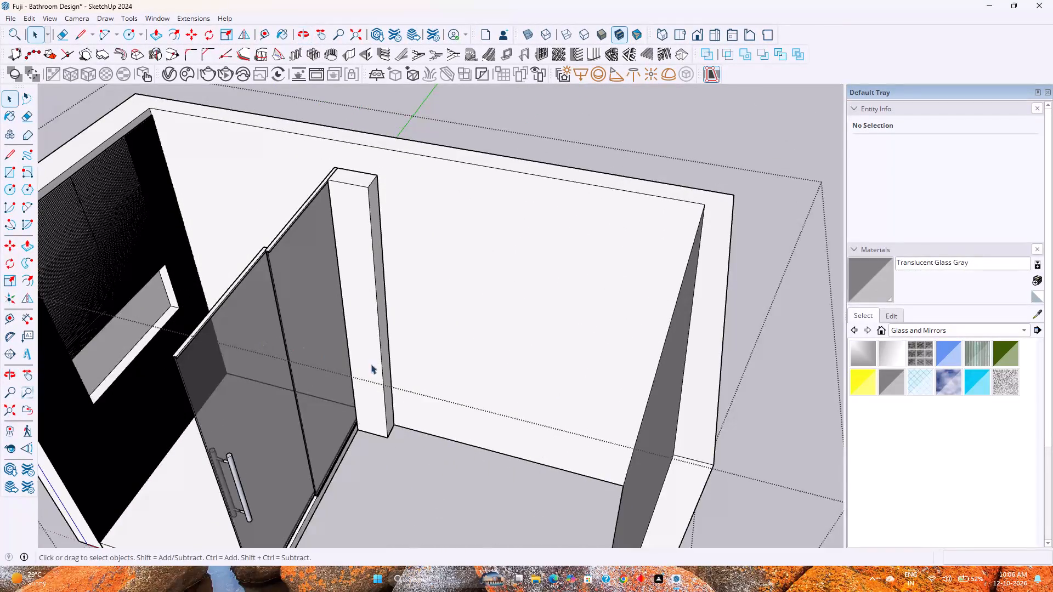
middle_click_drag(447, 374, 320, 331, "shift")
left_click(540, 456)
middle_click_drag(534, 458, 409, 301)
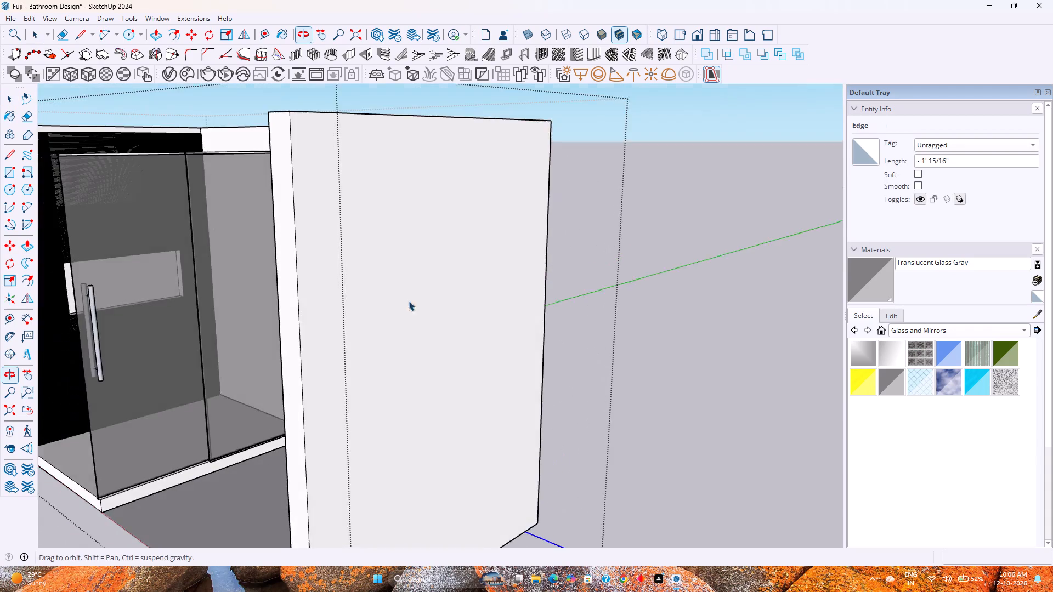
middle_click_drag(409, 301, 411, 304)
middle_click_drag(502, 466, 413, 330)
scroll(455, 386, "down", 3)
middle_click_drag(485, 453, 341, 336)
middle_click(341, 336)
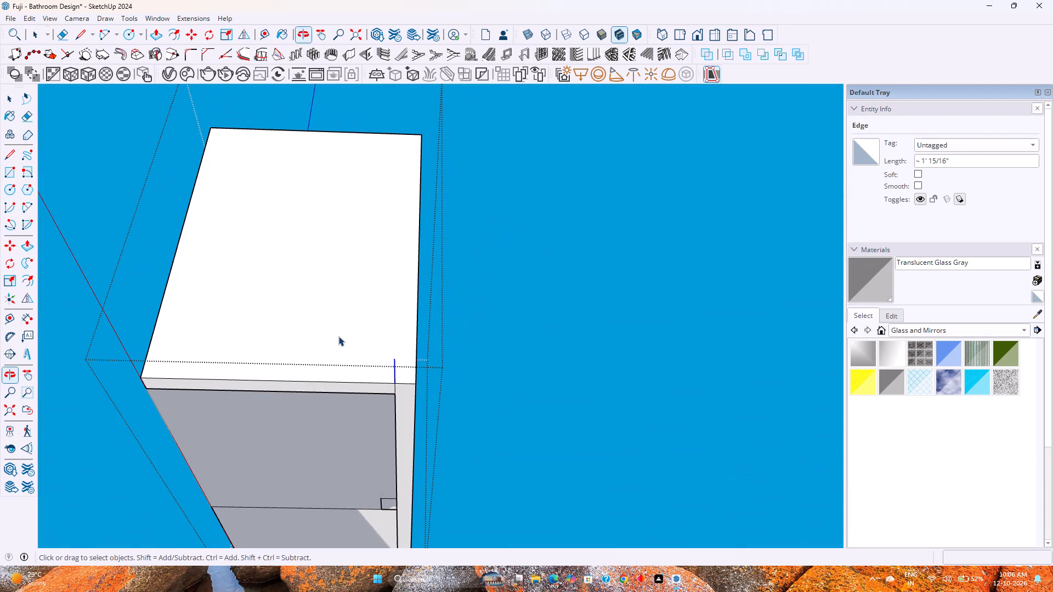
key("Delete")
scroll(398, 400, "up", 12)
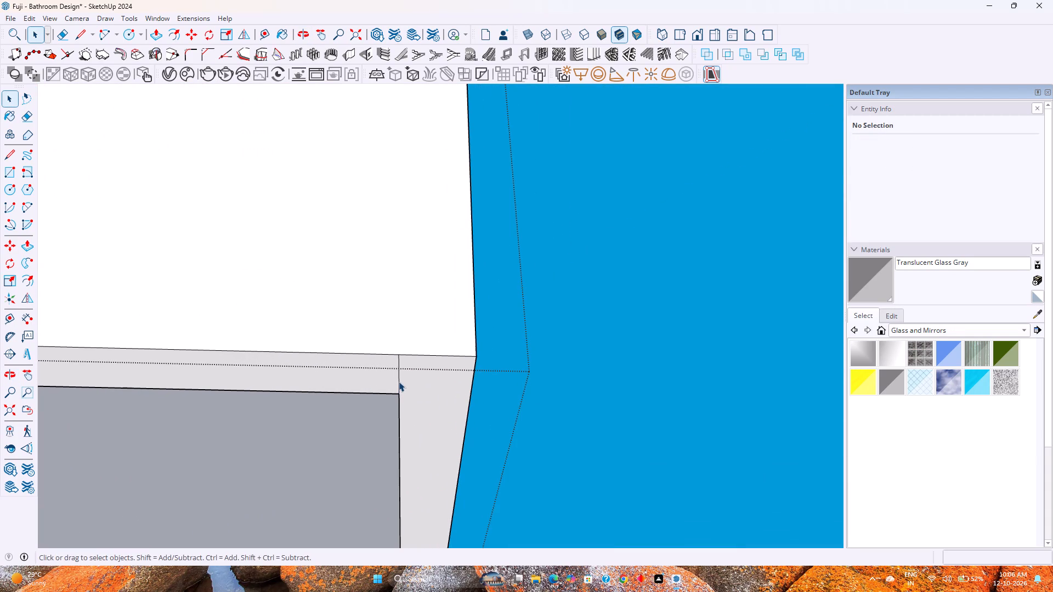
left_click(398, 380)
key("Delete")
Examine the whole bathroom from several angles, including the ribbed wall, niche, glass partition and column.
scroll(399, 380, "down", 7)
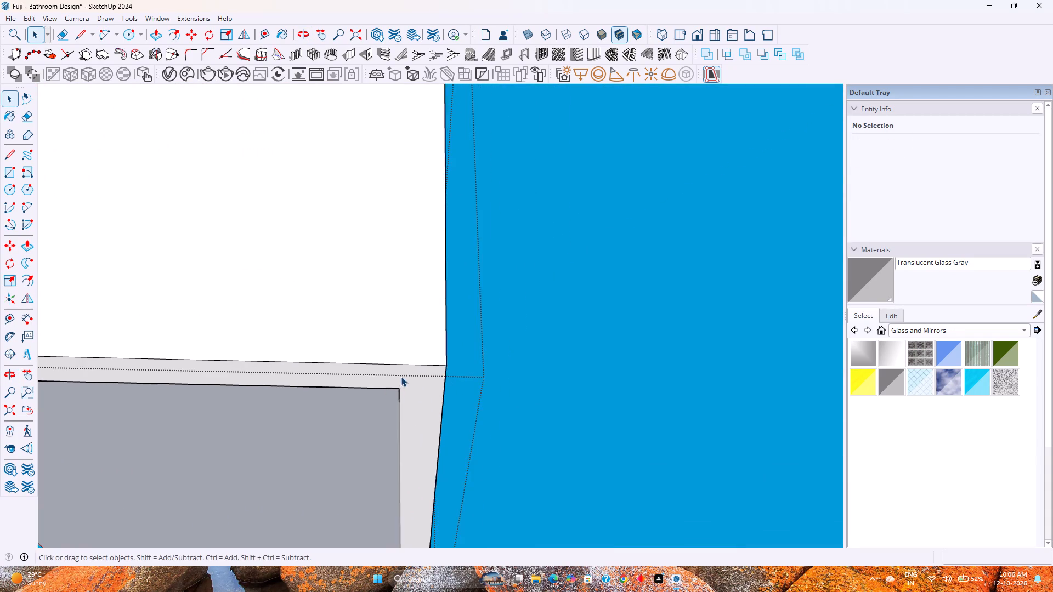
scroll(401, 377, "down", 7)
middle_click_drag(375, 399, 661, 428)
middle_click_drag(665, 429, 676, 431)
middle_click_drag(517, 406, 667, 539)
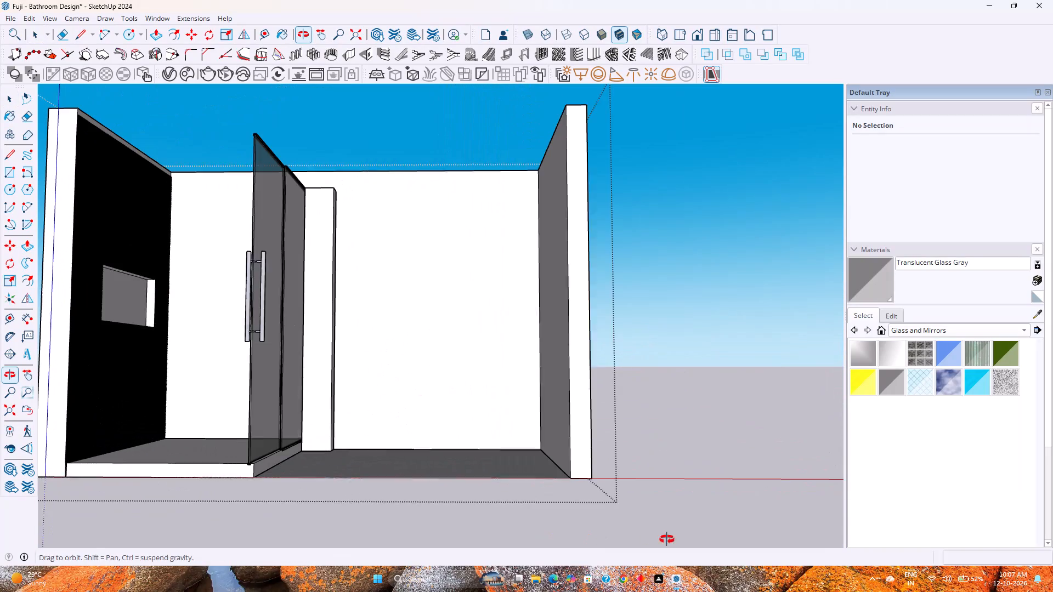
middle_click_drag(667, 539, 669, 541)
key("Escape")
scroll(503, 409, "down", 2)
middle_click_drag(481, 400, 405, 456)
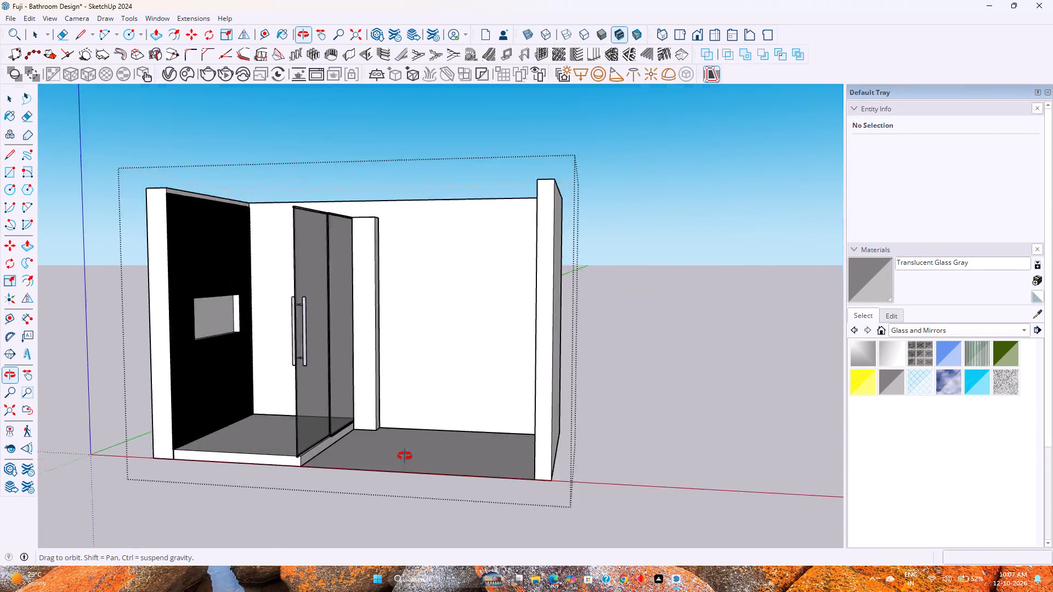
middle_click_drag(405, 456, 409, 425)
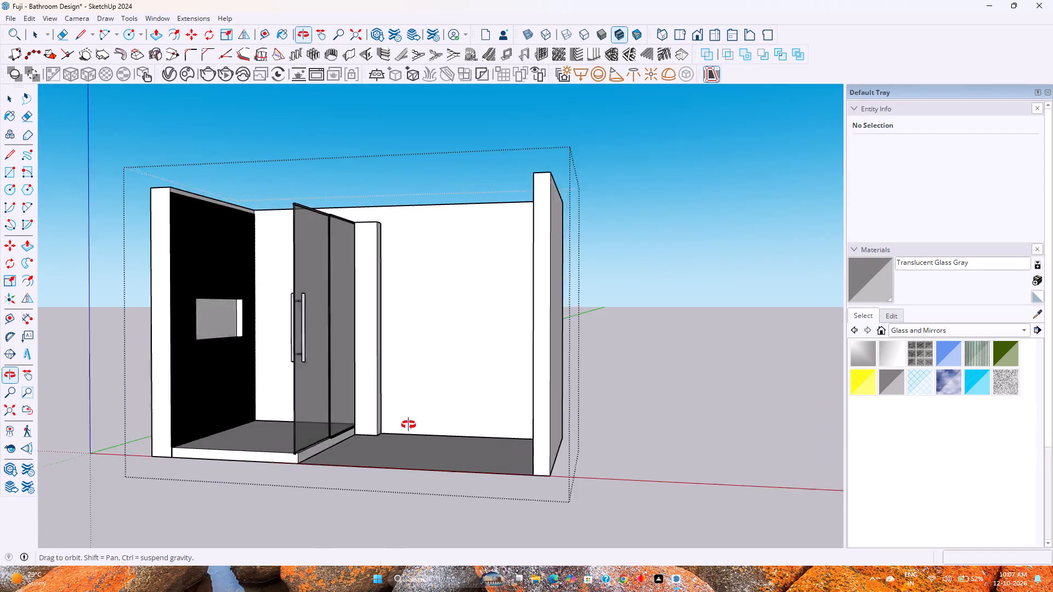
middle_click_drag(409, 425, 364, 453)
scroll(366, 439, "down", 2)
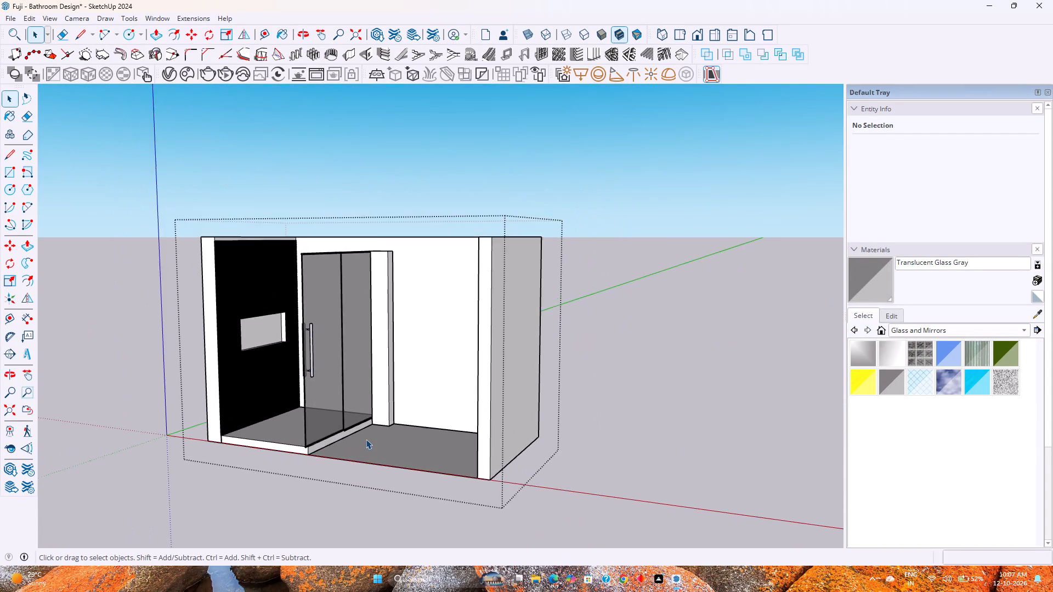
scroll(366, 439, "down", 2)
middle_click_drag(366, 439, 554, 427)
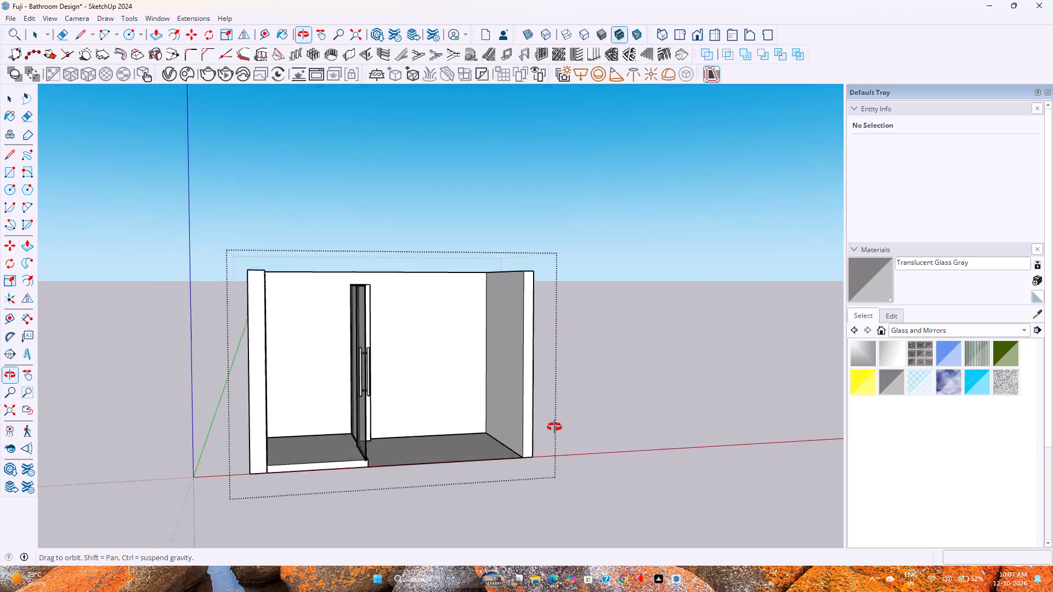
middle_click_drag(554, 427, 370, 425)
scroll(304, 360, "up", 2)
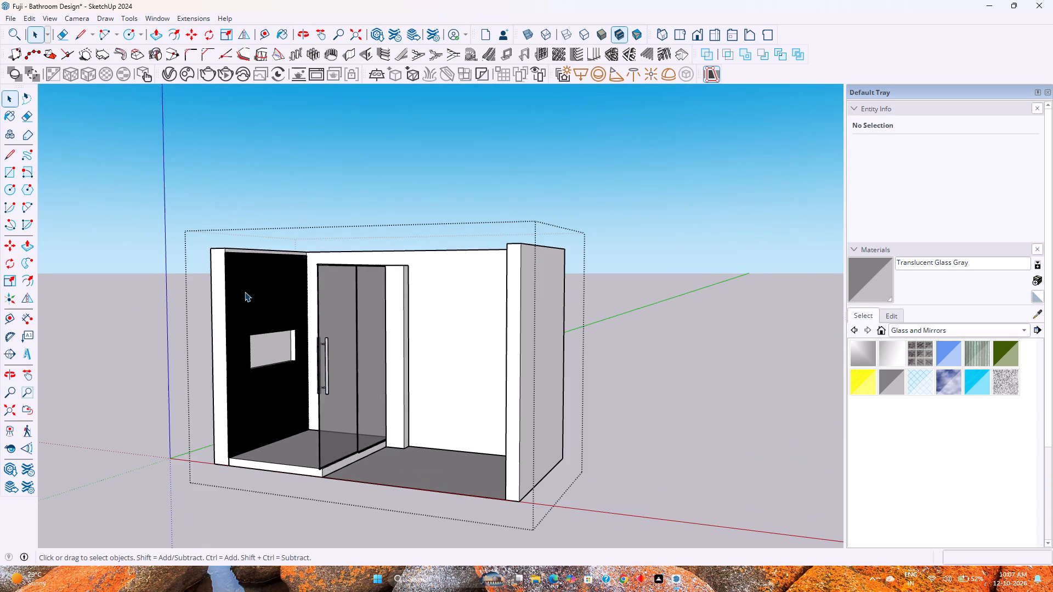
scroll(273, 291, "up", 9)
scroll(296, 348, "up", 3)
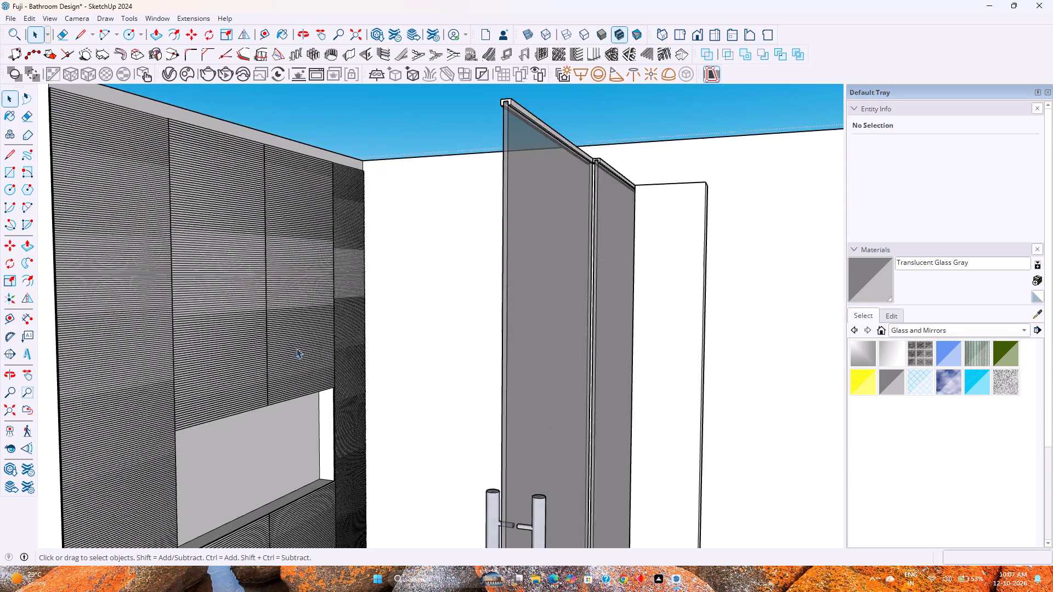
scroll(296, 348, "down", 3)
scroll(296, 348, "up", 3)
middle_click_drag(297, 349, 81, 406)
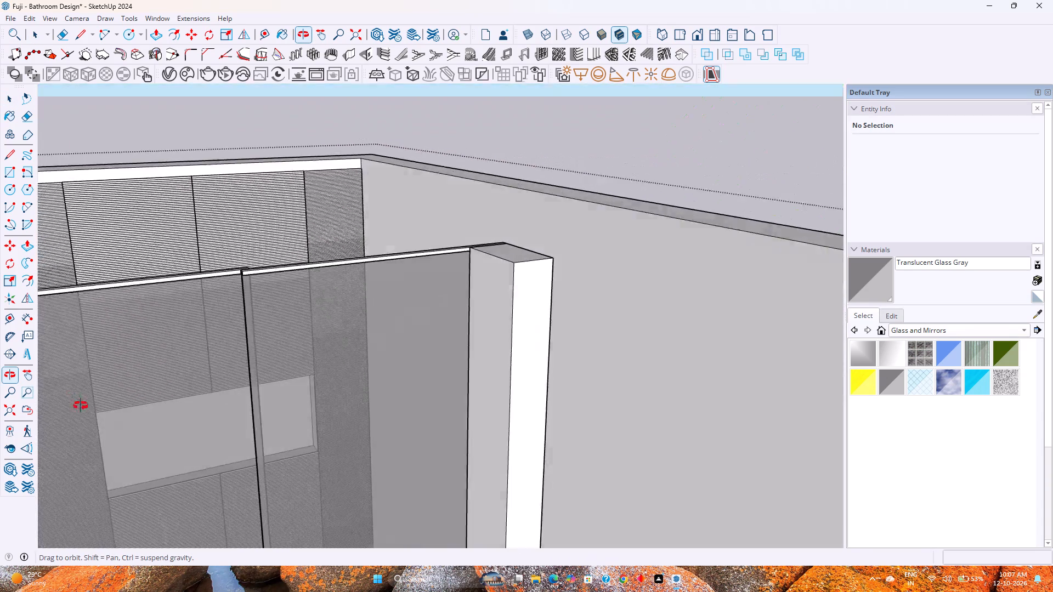
middle_click_drag(81, 406, 348, 346)
scroll(355, 346, "down", 7)
middle_click_drag(355, 346, 325, 374)
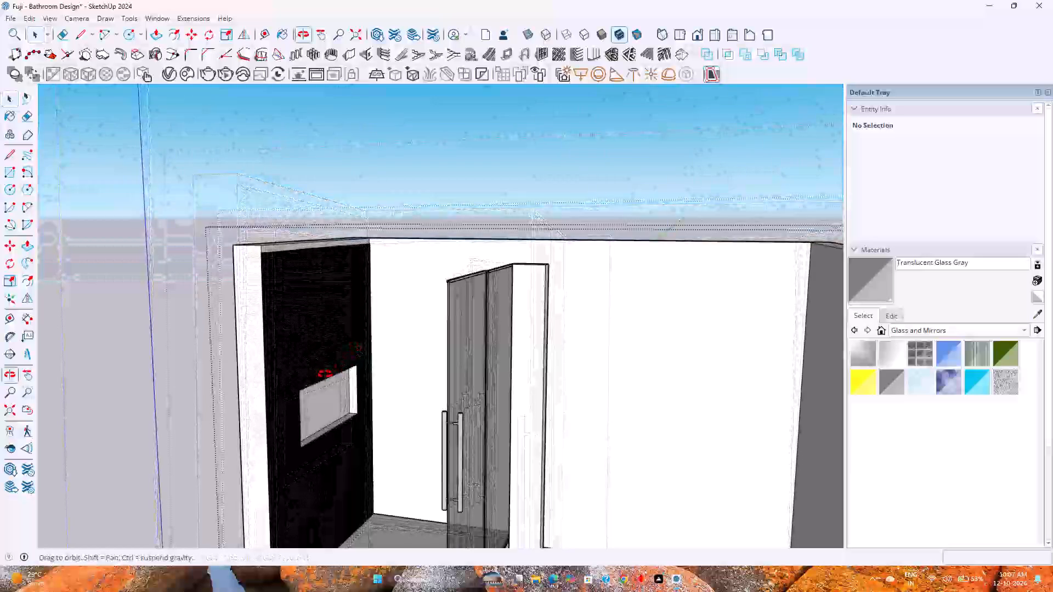
middle_click_drag(325, 374, 275, 434)
scroll(379, 312, "down", 1)
scroll(380, 312, "up", 4)
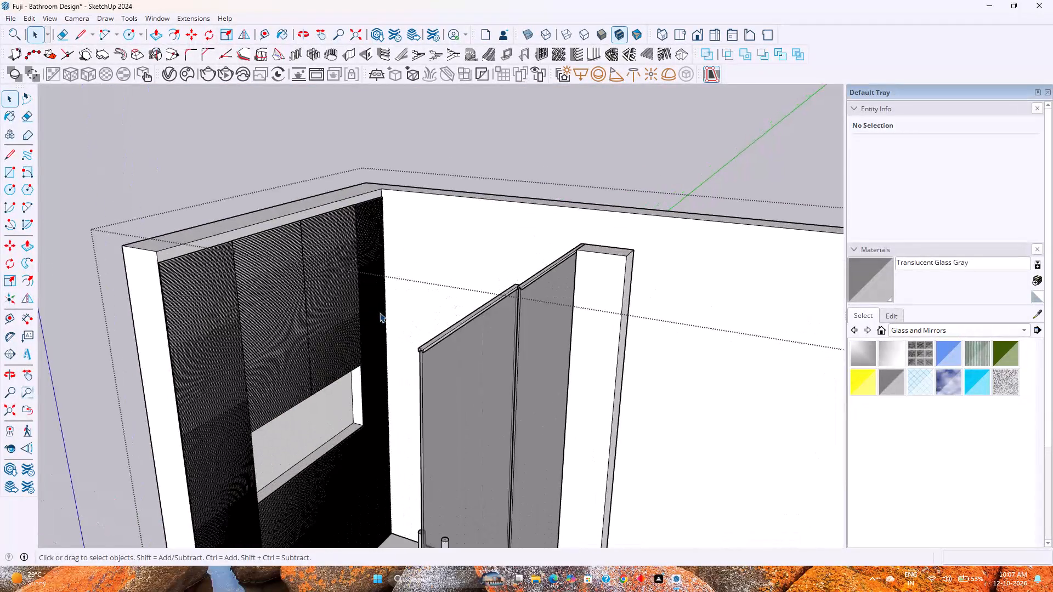
scroll(380, 312, "up", 10)
scroll(380, 312, "down", 13)
middle_click_drag(387, 315, 412, 311)
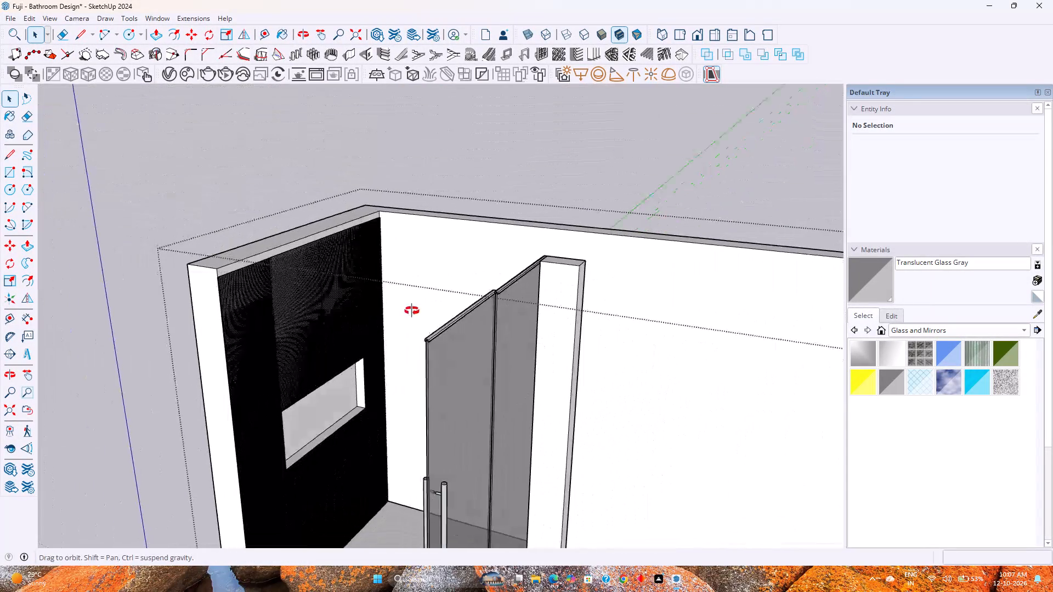
middle_click_drag(412, 311, 416, 306)
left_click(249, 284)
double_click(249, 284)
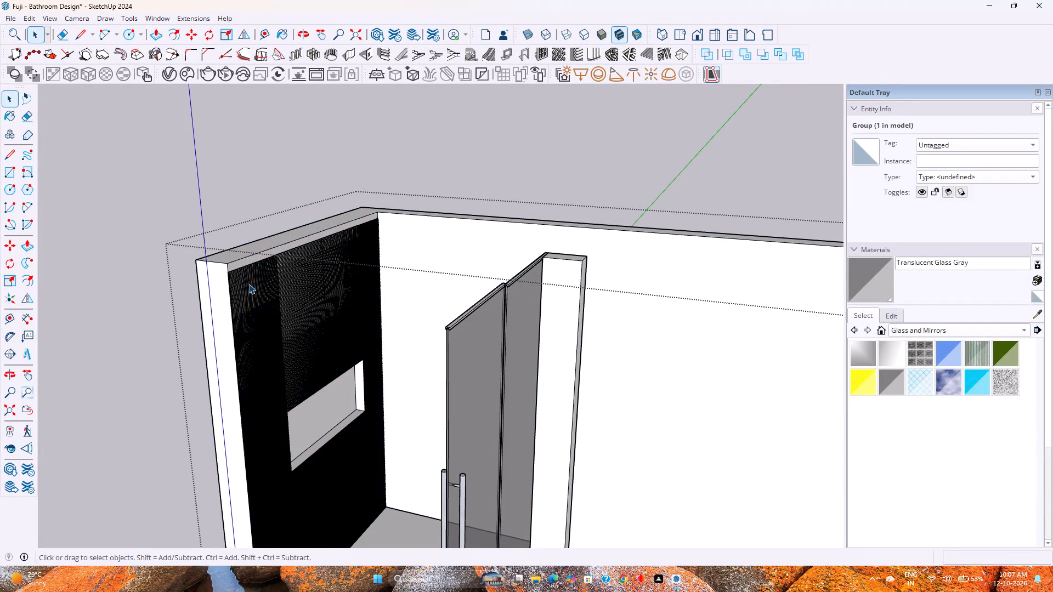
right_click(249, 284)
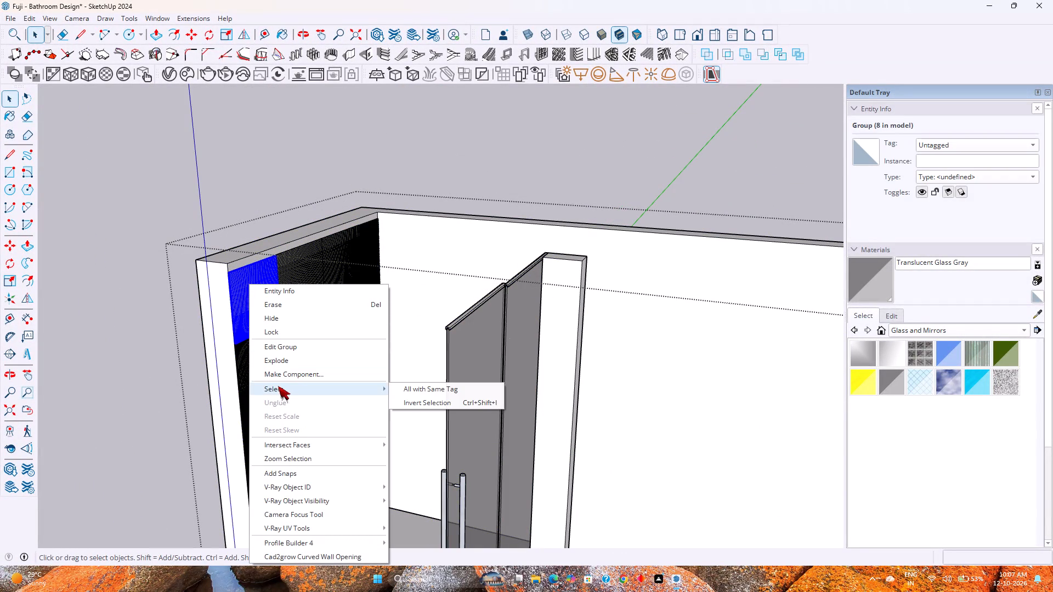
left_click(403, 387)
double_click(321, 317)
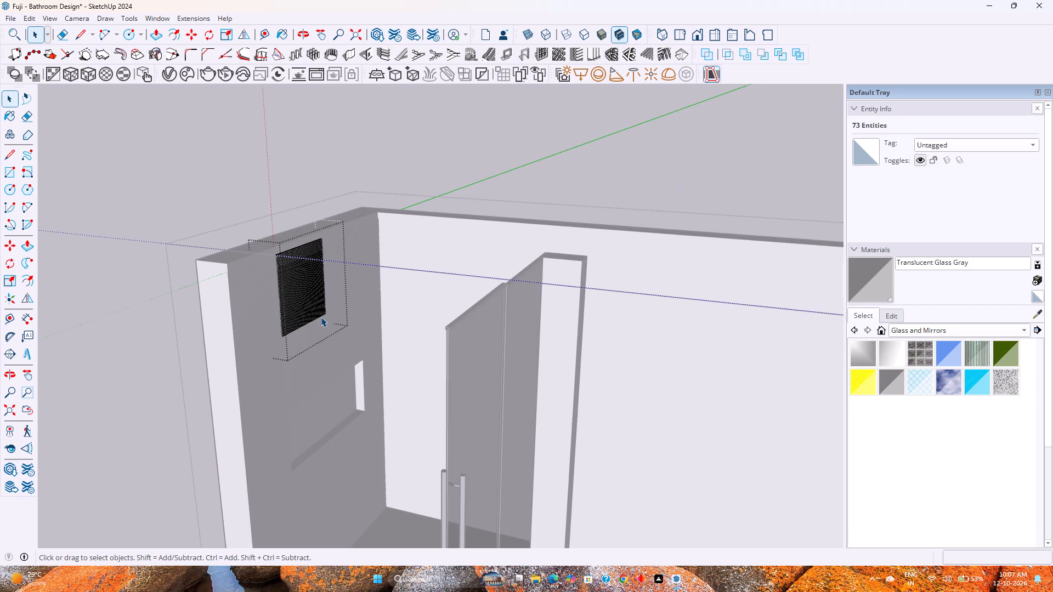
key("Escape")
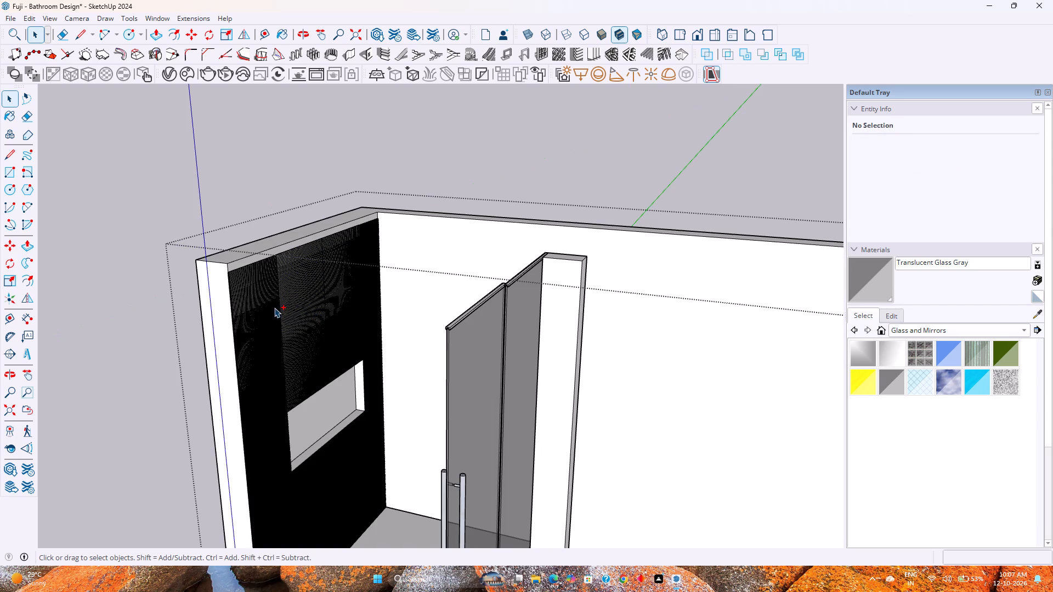
Combine all 20 ribbed panel pieces around the niche into a single group and check that they select together.
left_click(265, 293, "ctrl")
left_click(303, 293, "ctrl")
left_click(339, 280, "ctrl")
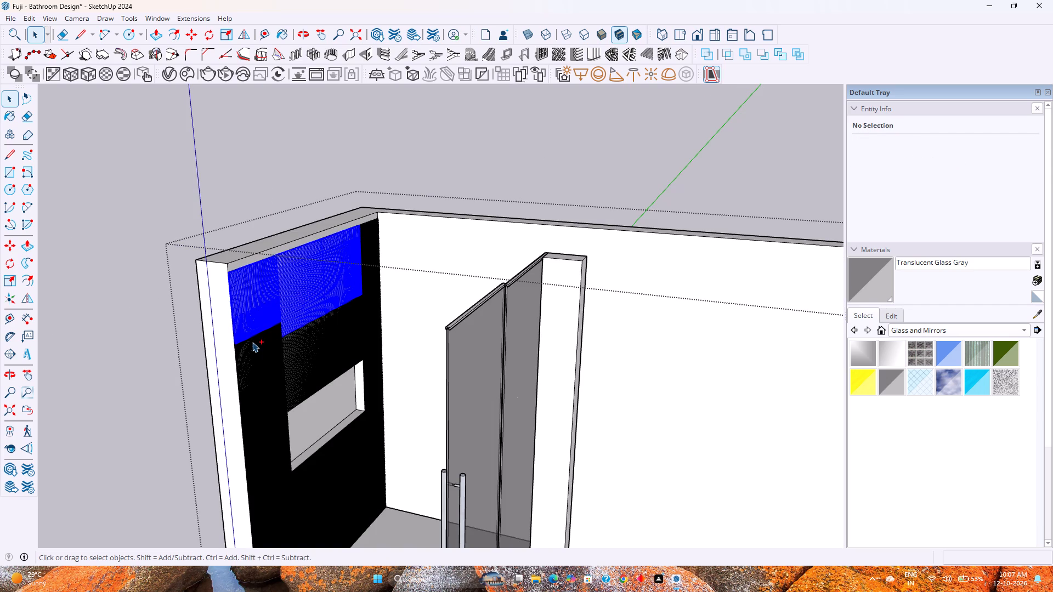
left_click(263, 362, "ctrl")
left_click(308, 361, "ctrl")
left_click(355, 335, "ctrl")
left_click(376, 298, "ctrl")
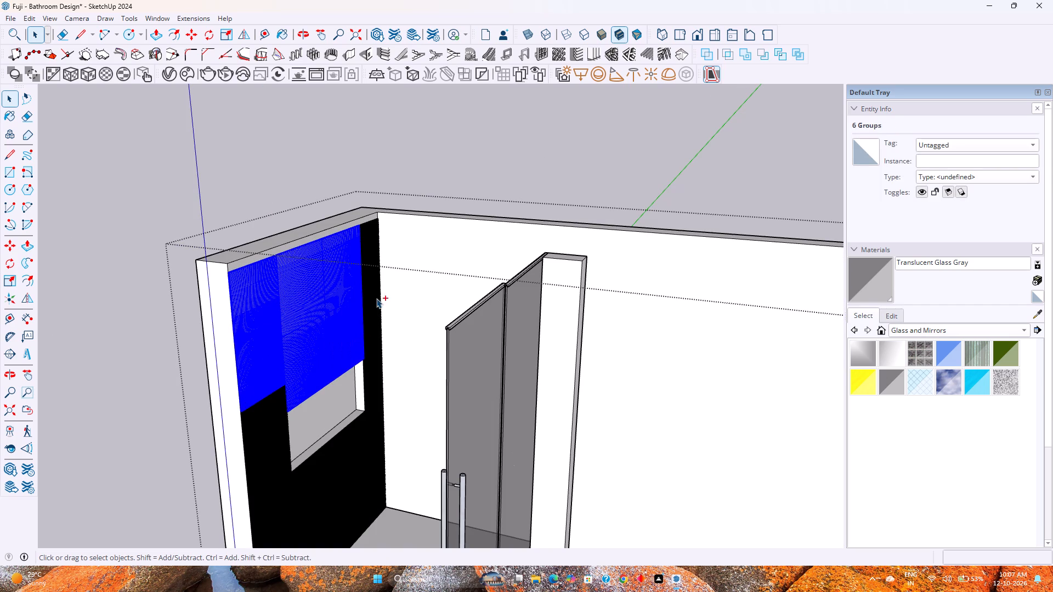
left_click(376, 335, "ctrl")
left_click(369, 251, "ctrl")
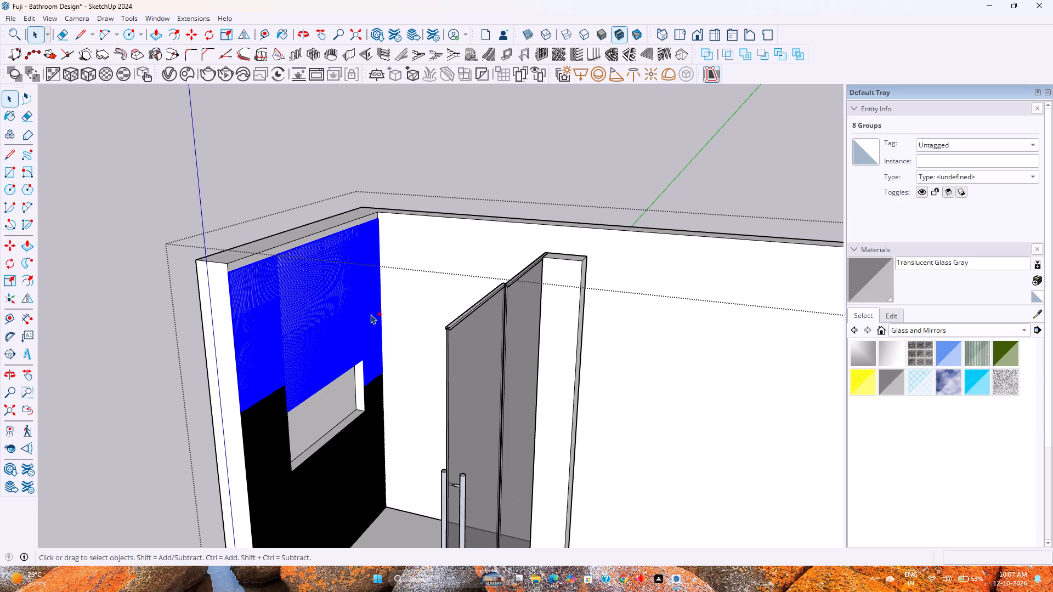
left_click(267, 414, "ctrl")
left_click(273, 468, "ctrl")
left_click(308, 481, "ctrl")
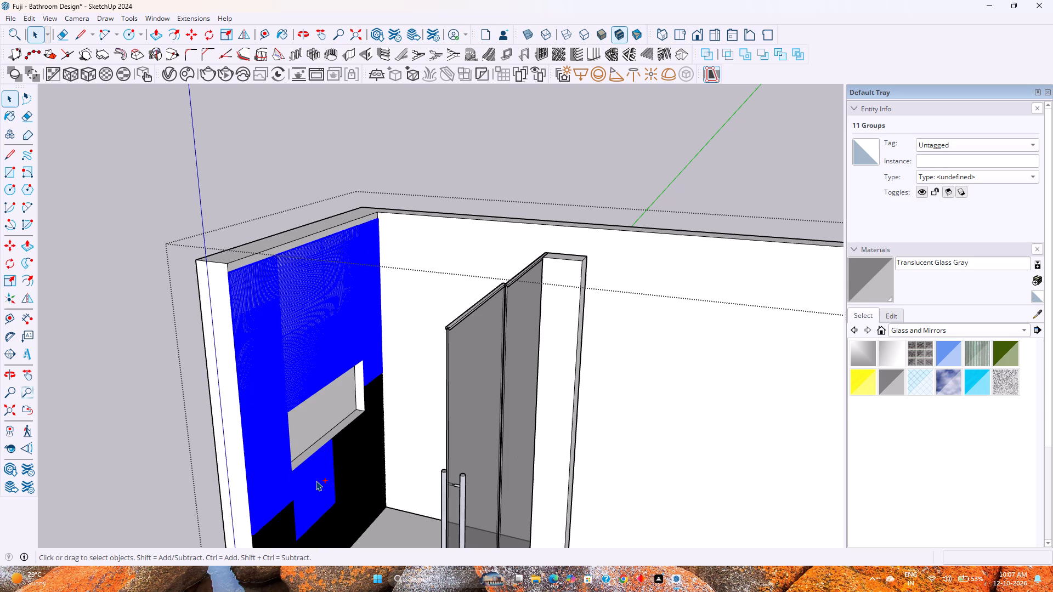
left_click(346, 468, "ctrl")
left_click(377, 432, "ctrl")
left_click(373, 400, "ctrl")
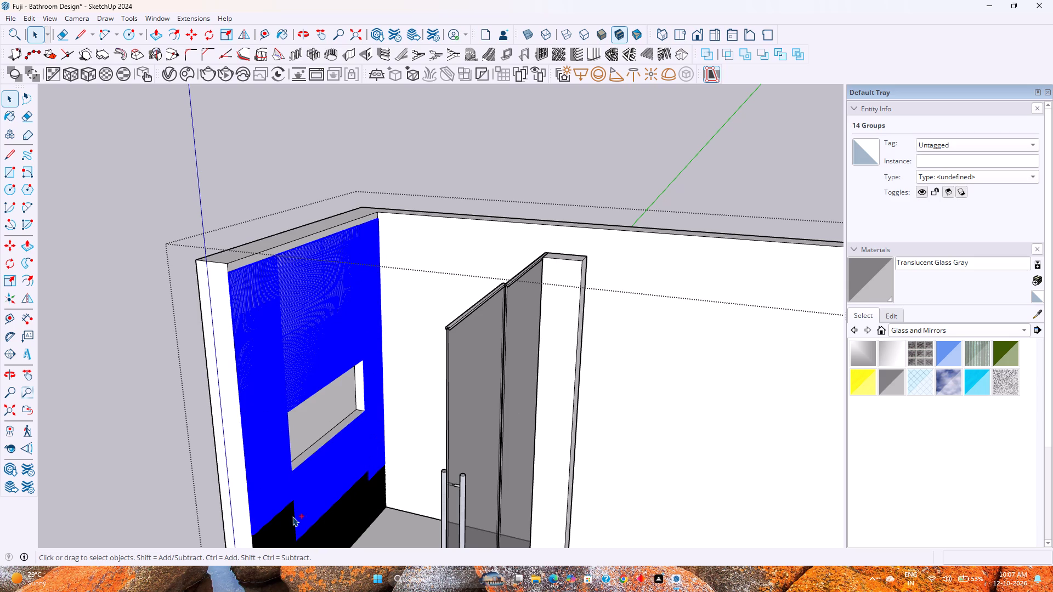
left_click(288, 517, "ctrl")
middle_click_drag(348, 493, 352, 348, "shift")
left_click(283, 432, "ctrl")
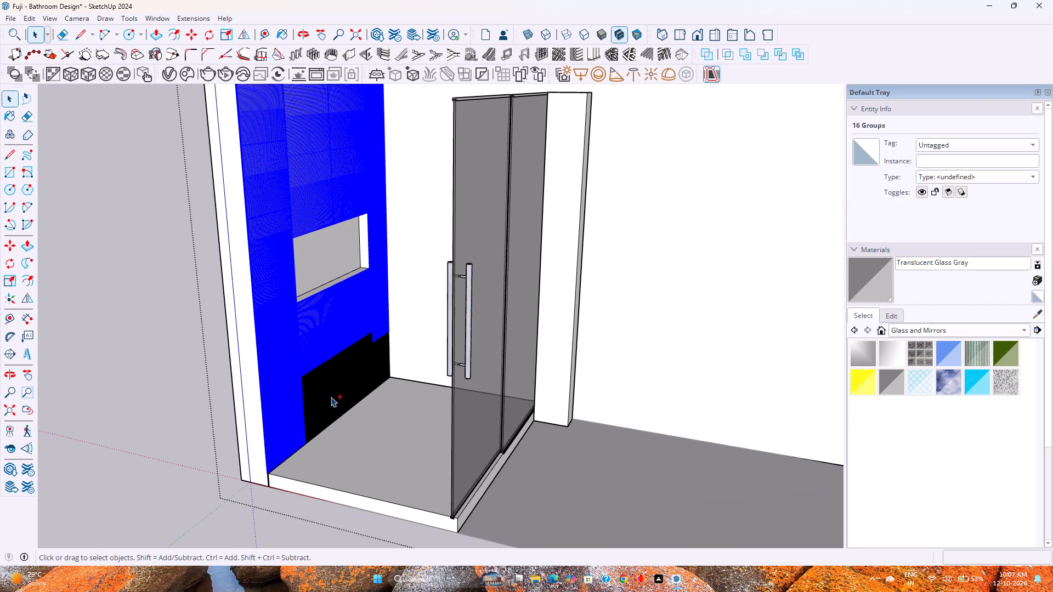
left_click(331, 396, "ctrl")
left_click(360, 375, "ctrl")
left_click(380, 365, "ctrl")
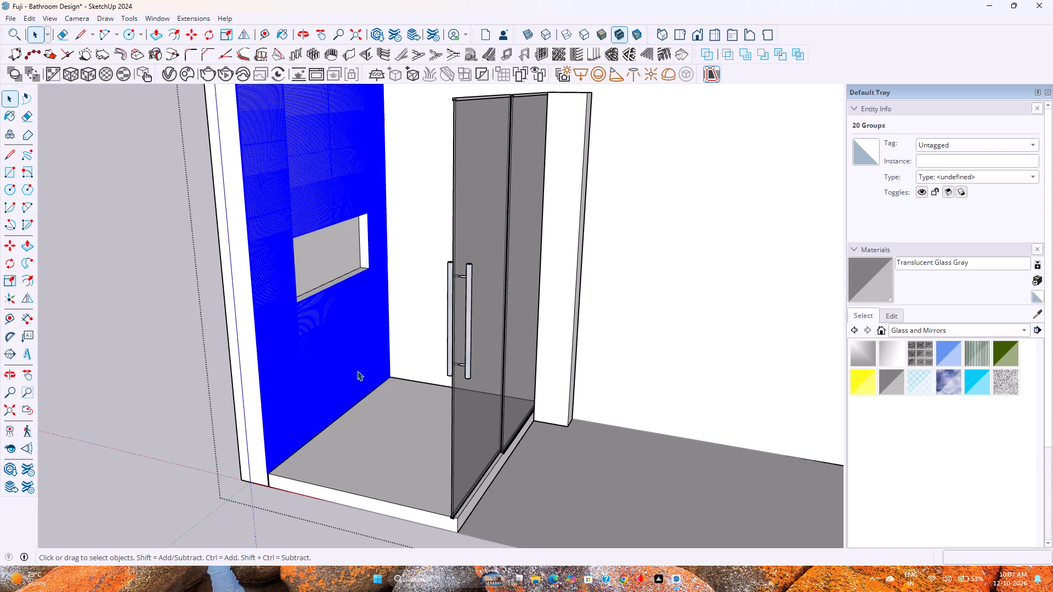
right_click(337, 360)
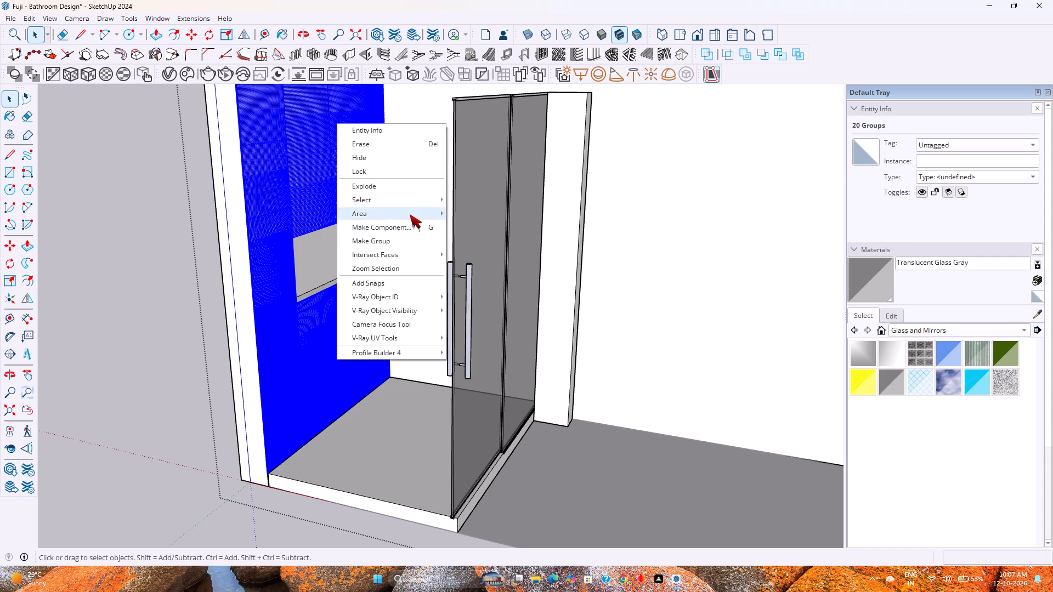
left_click(399, 237)
scroll(337, 361, "down", 5)
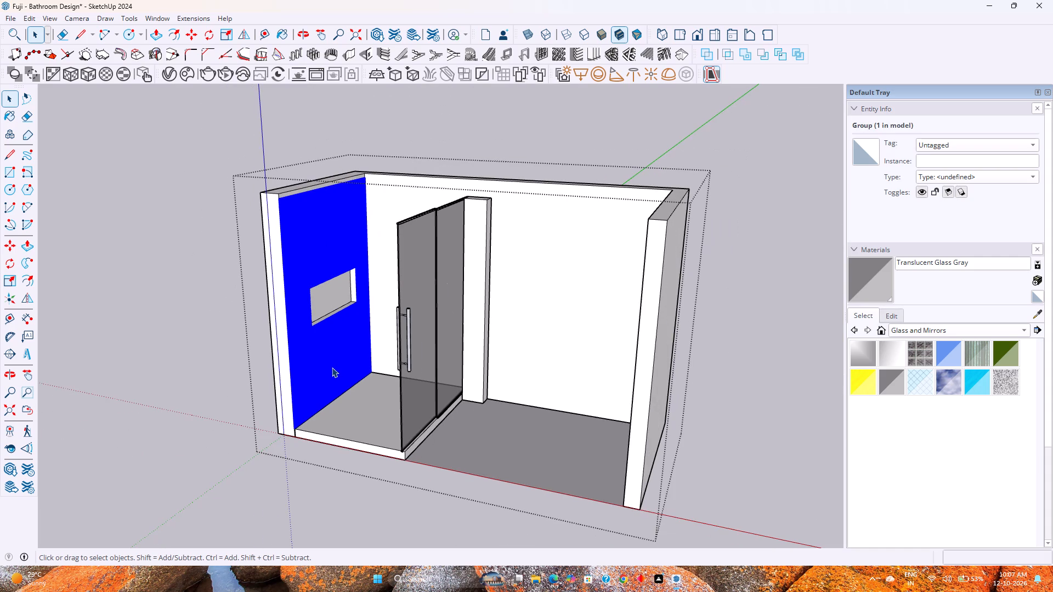
key("Escape")
left_click(330, 367)
double_click(330, 367)
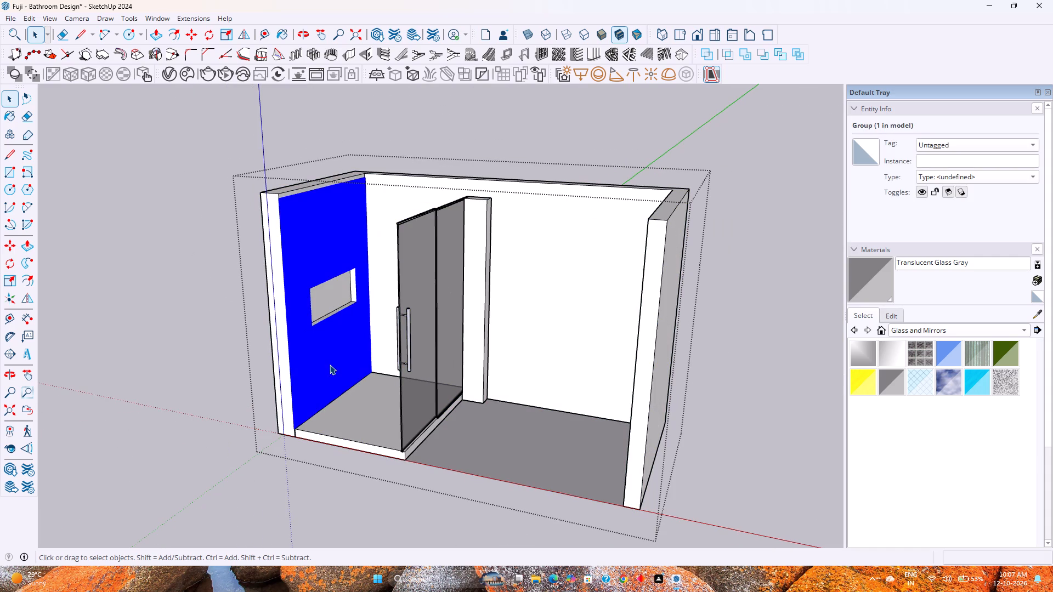
key("Escape")
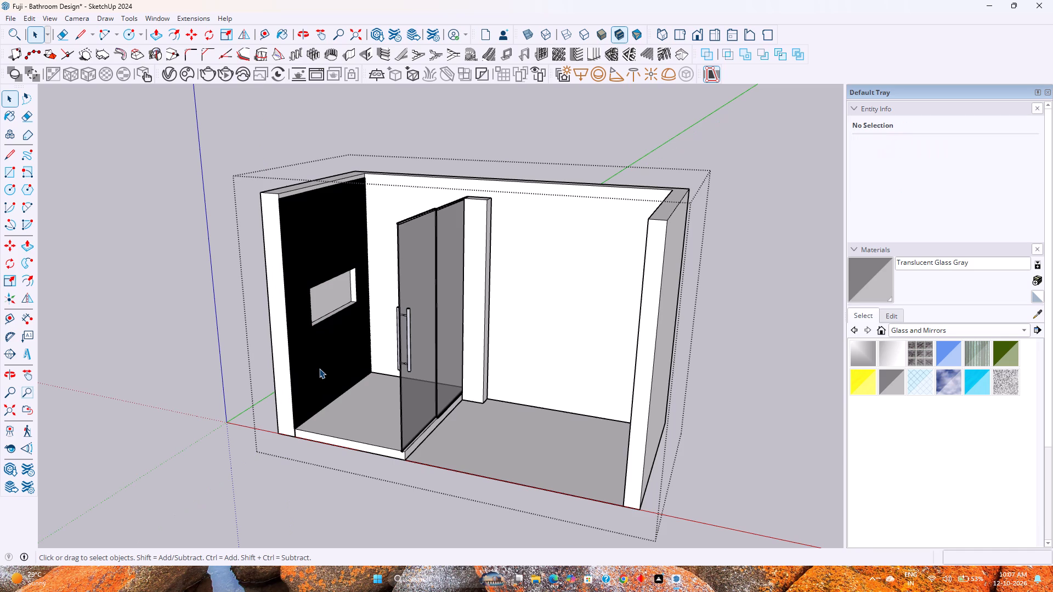
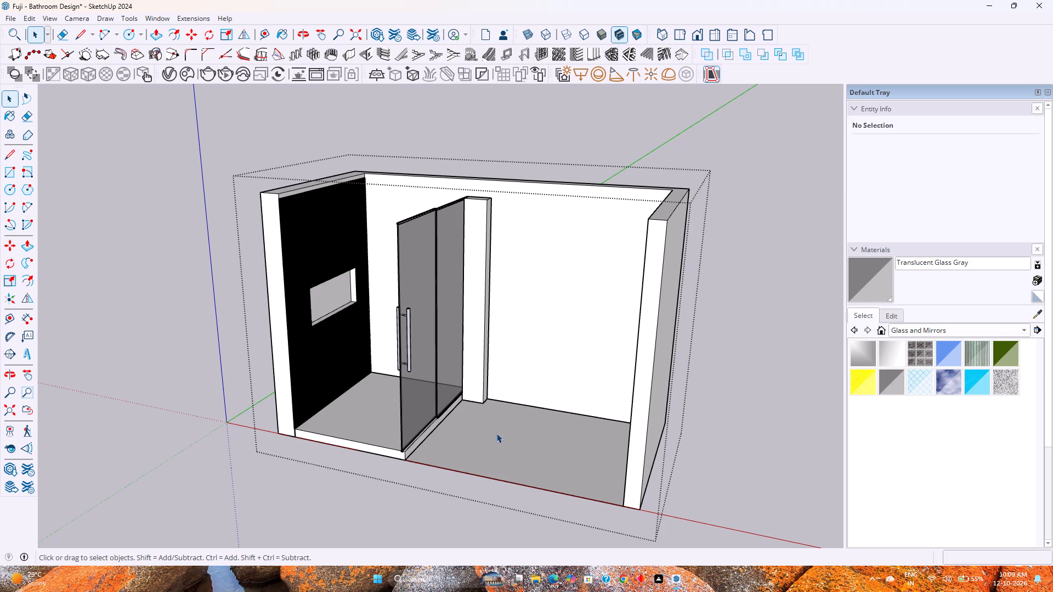
Inside the walls group, place a vertical guide along the column's edge on the back wall and another 1'8" away from the shower.
scroll(512, 304, "up", 3)
left_click(512, 304)
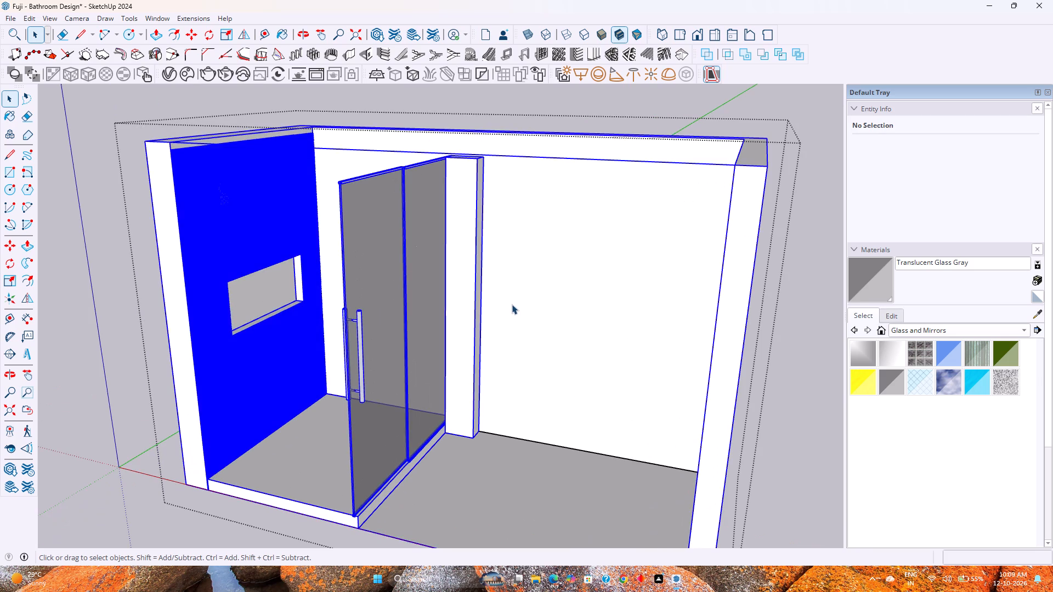
double_click(512, 304)
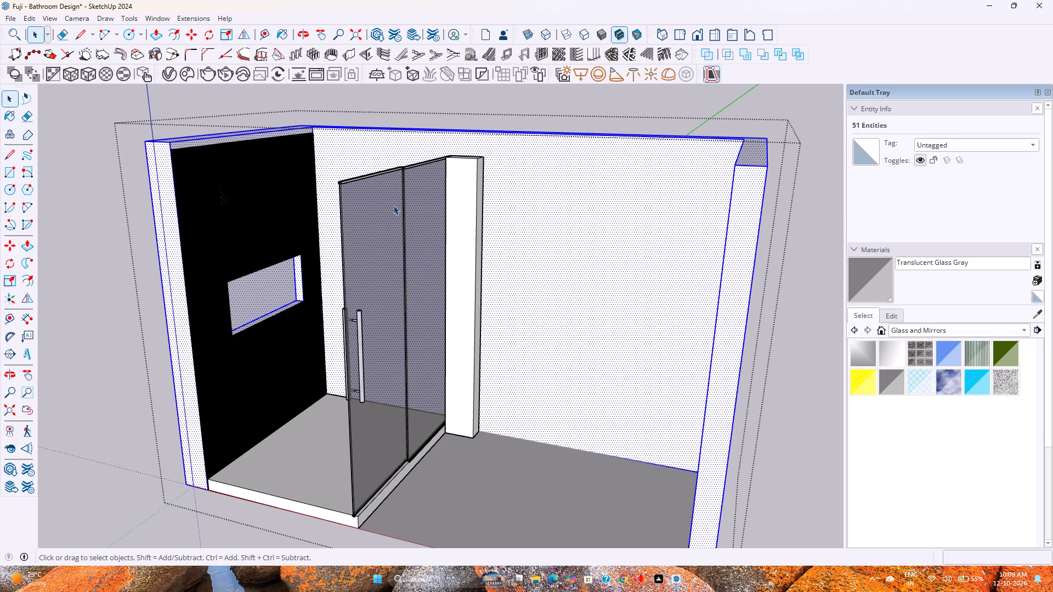
left_click(269, 35)
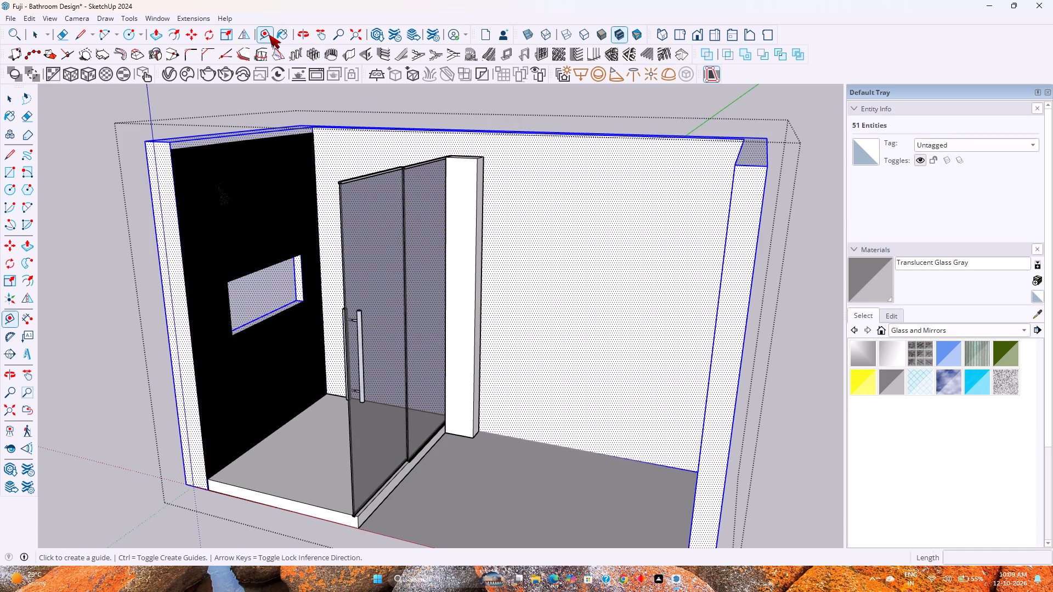
scroll(489, 204, "up", 2)
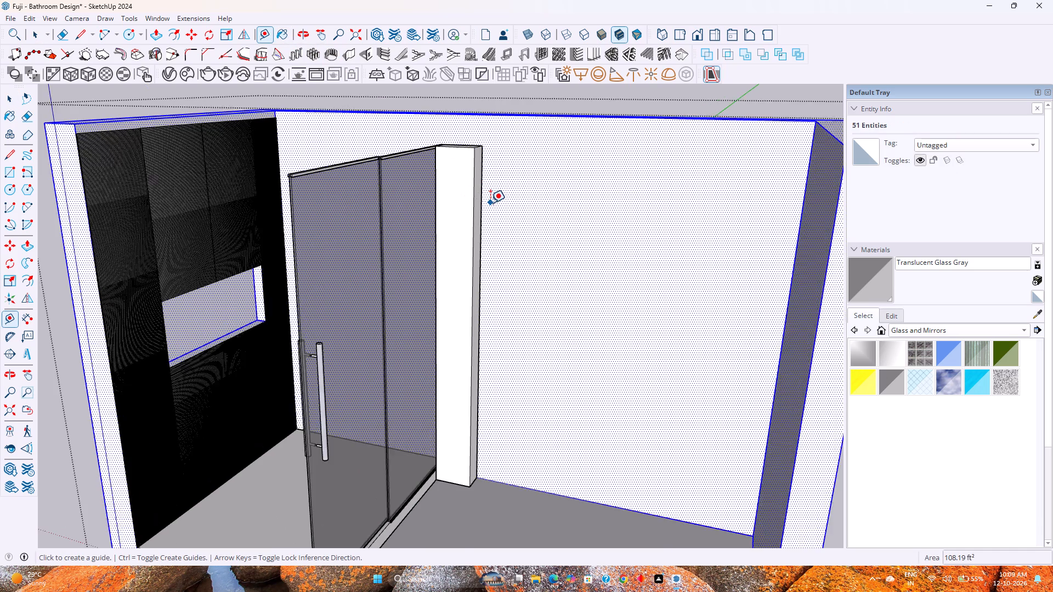
scroll(490, 203, "up", 2)
left_click(482, 188)
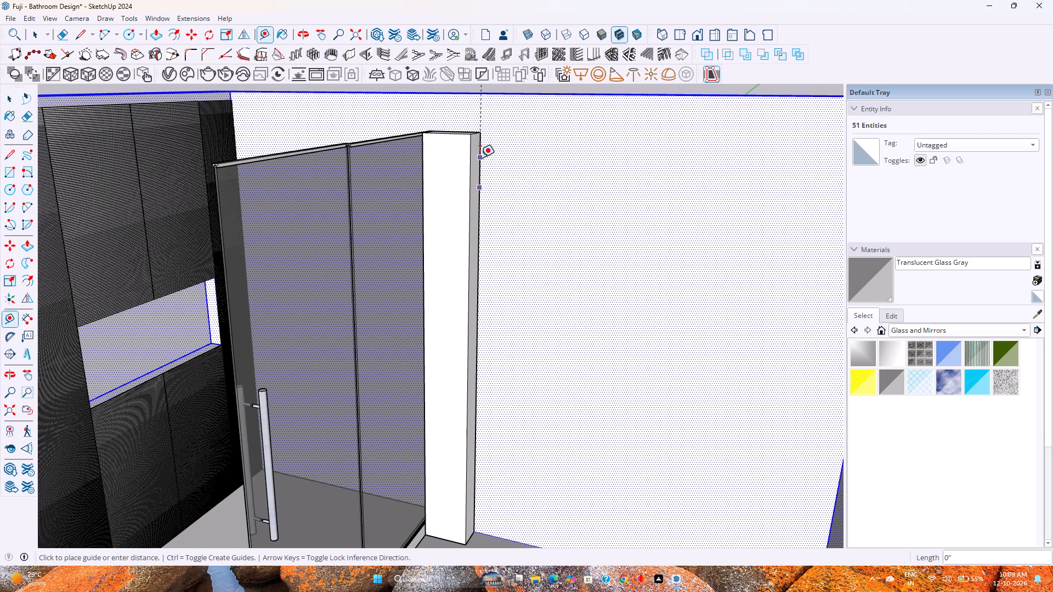
left_click(480, 157)
key("Escape")
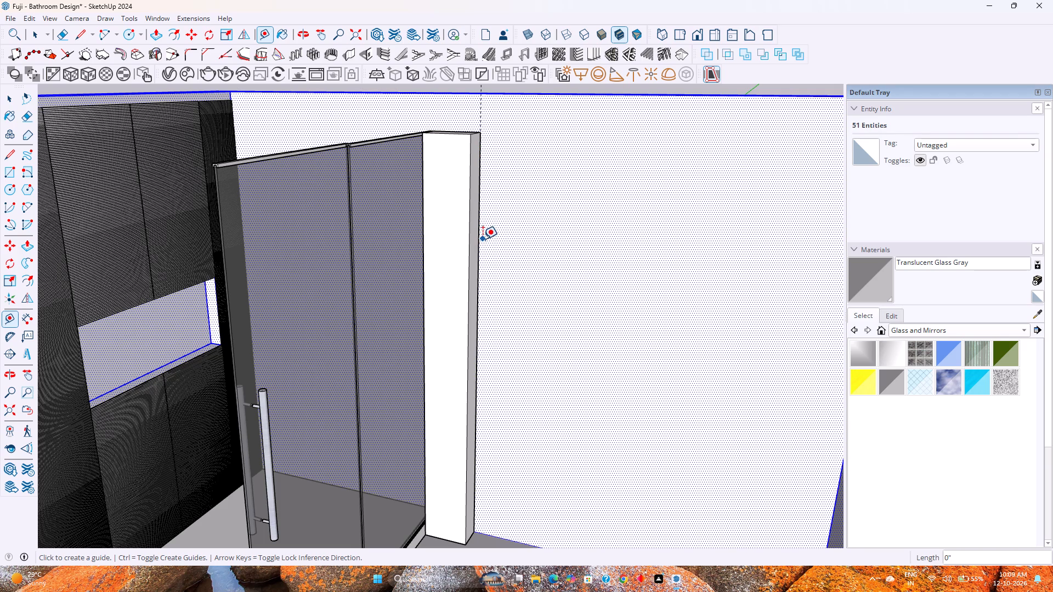
left_click(481, 121)
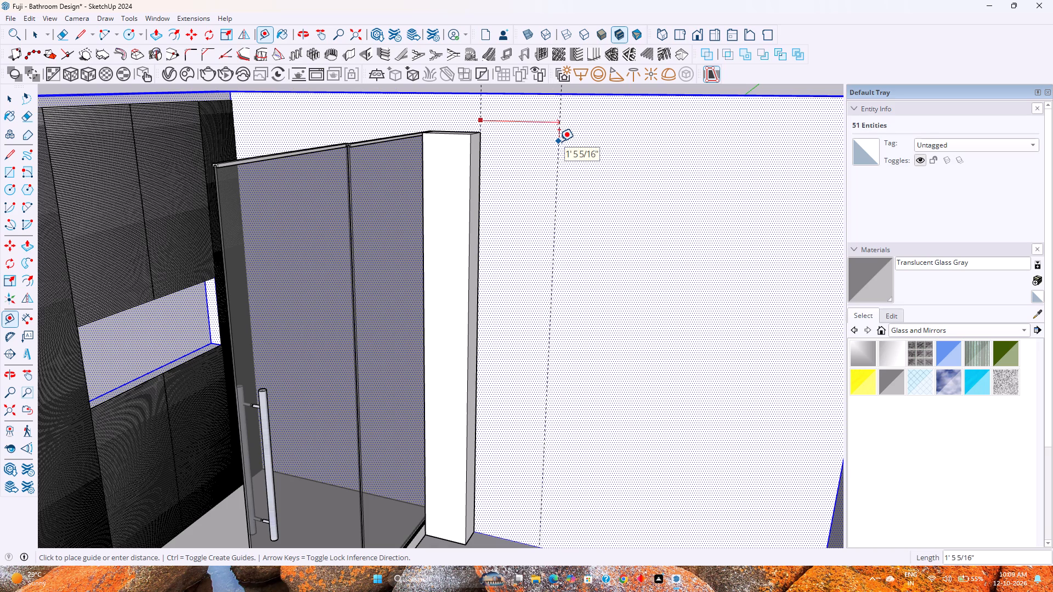
type("1'8\"")
key("Return")
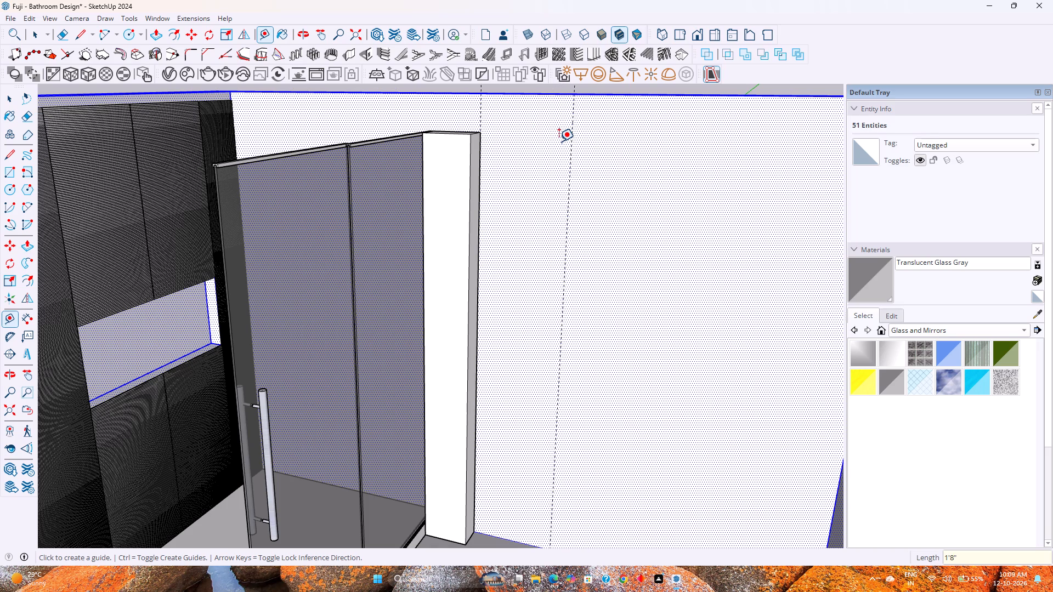
Place a horizontal guide on the back wall 1'9" below its top edge.
left_click(535, 96)
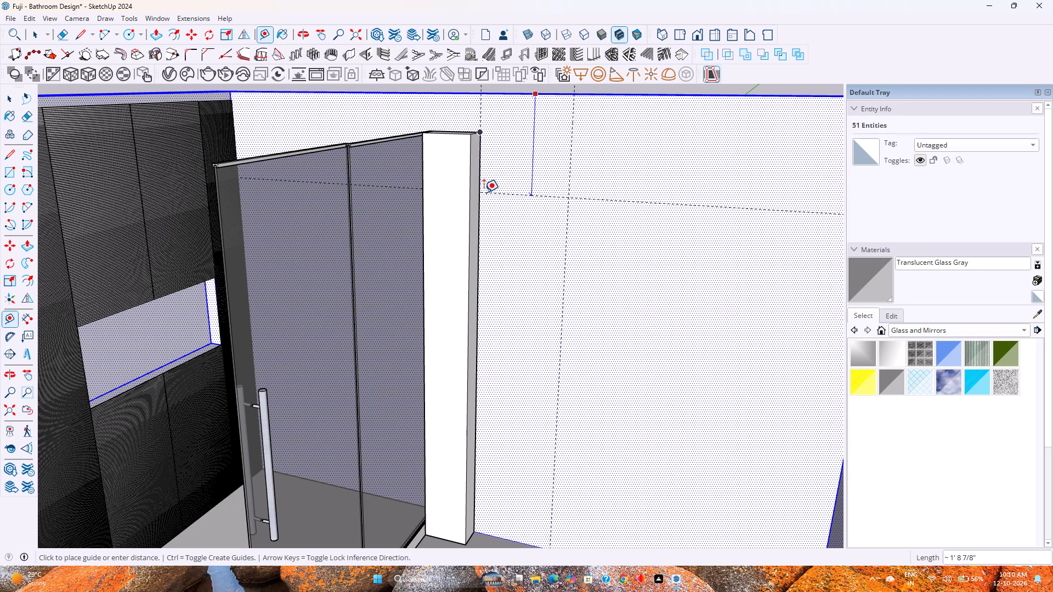
key("1")
key("apostrophe")
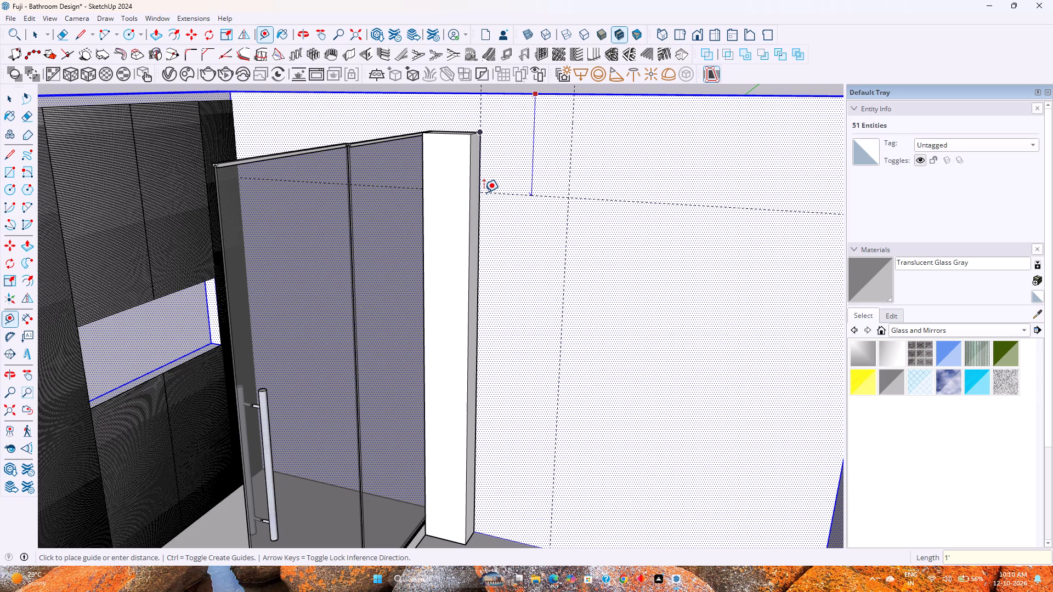
key("9")
key("Return")
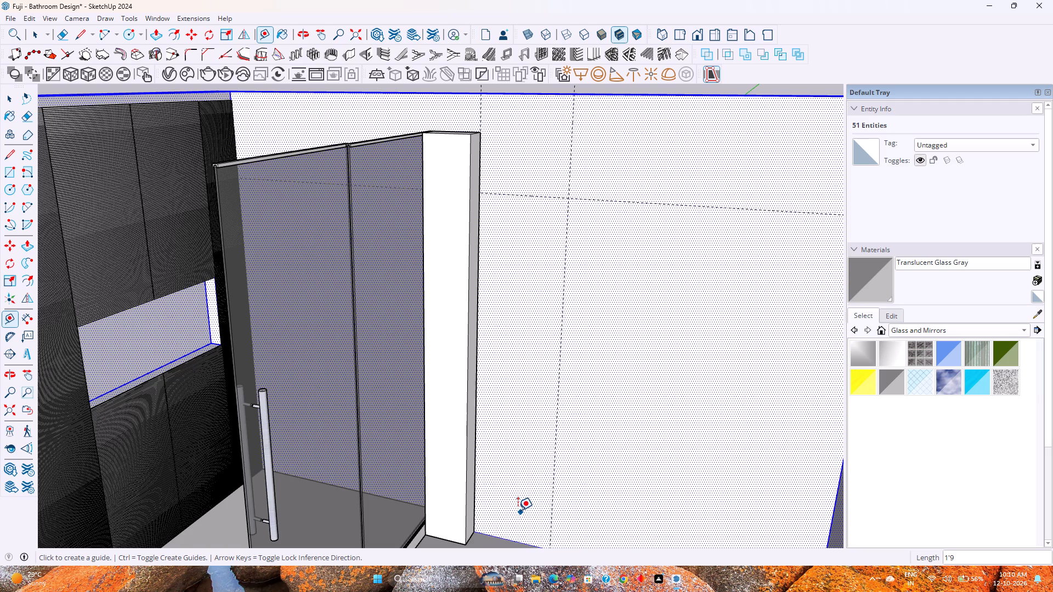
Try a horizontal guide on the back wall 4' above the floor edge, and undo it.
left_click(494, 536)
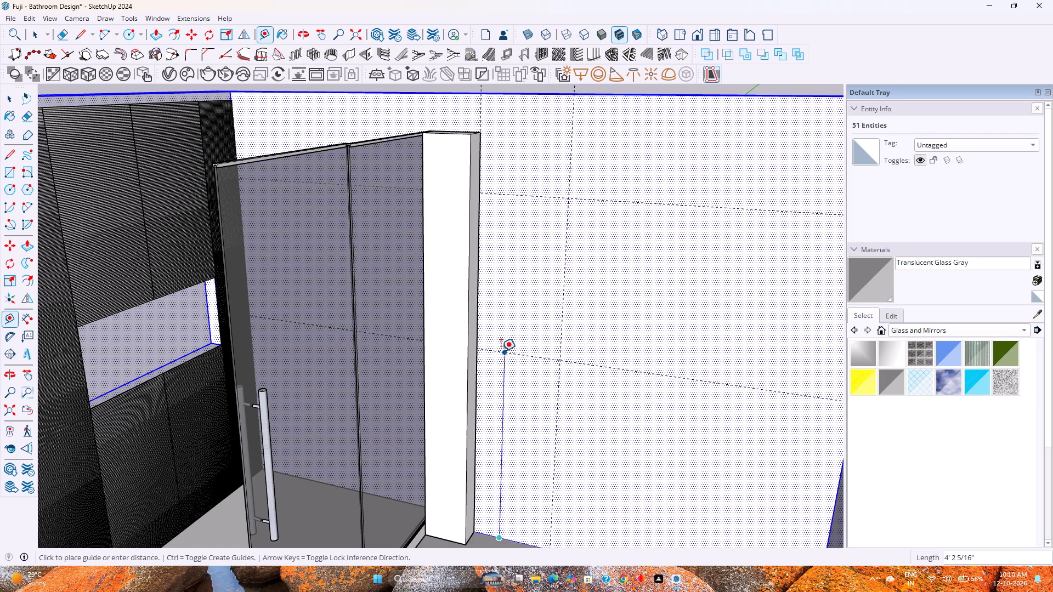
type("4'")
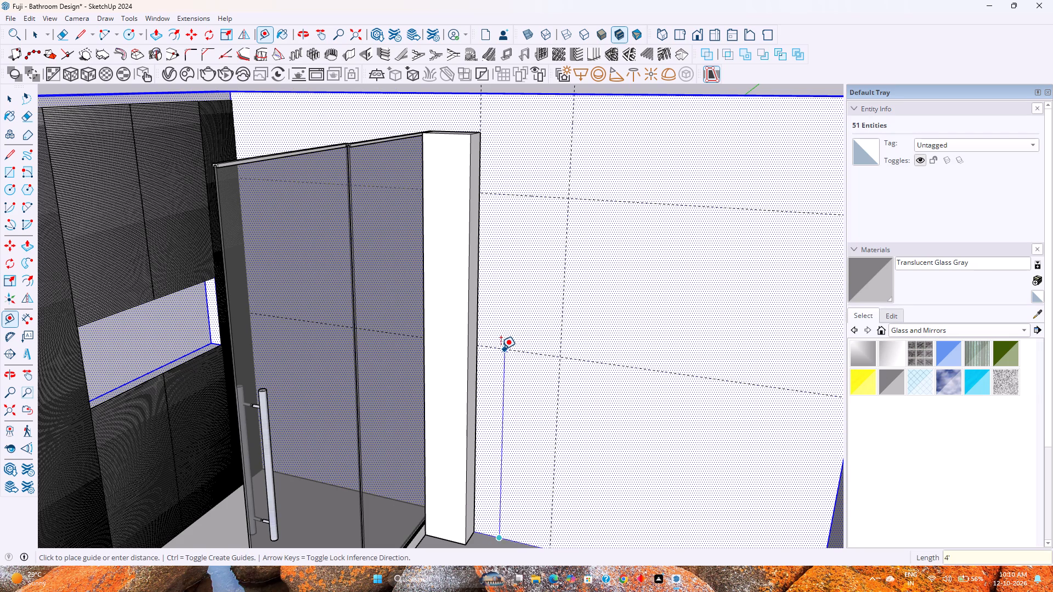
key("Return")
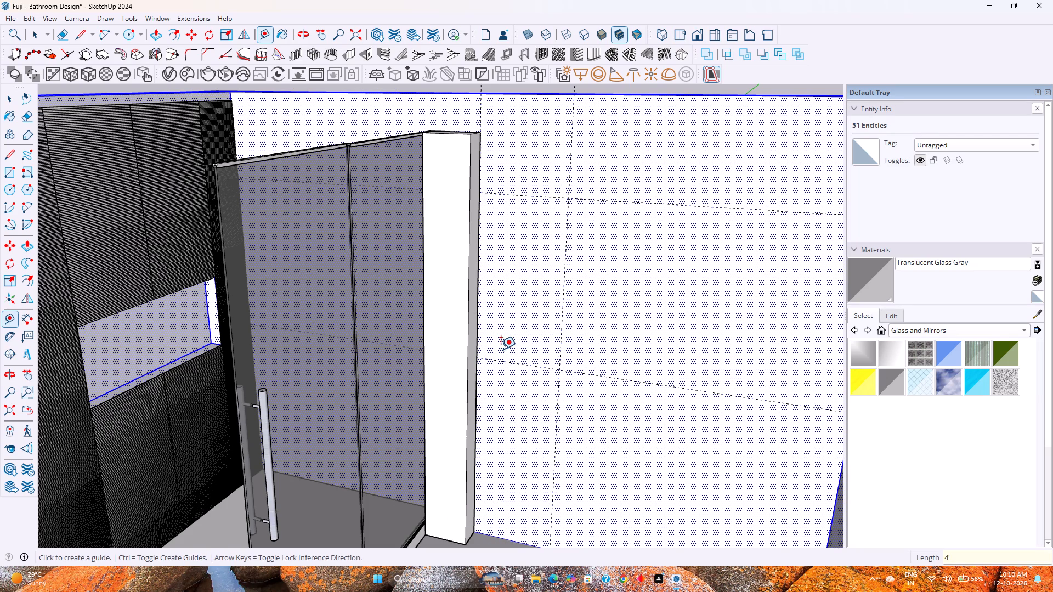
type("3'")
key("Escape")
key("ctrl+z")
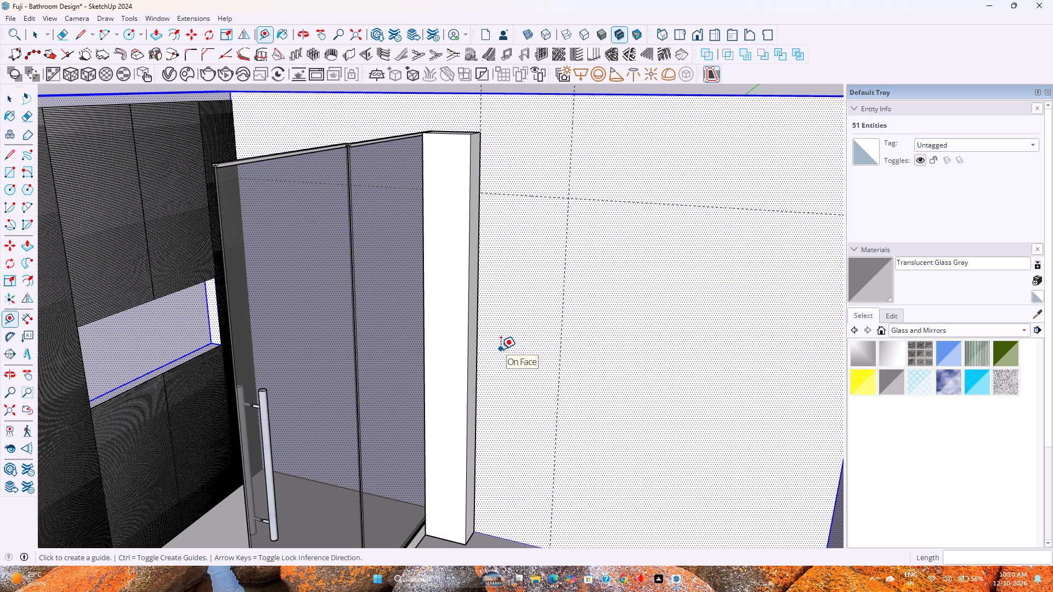
Place a second horizontal guide on the back wall 3'9" below the upper horizontal guide.
left_click(531, 196)
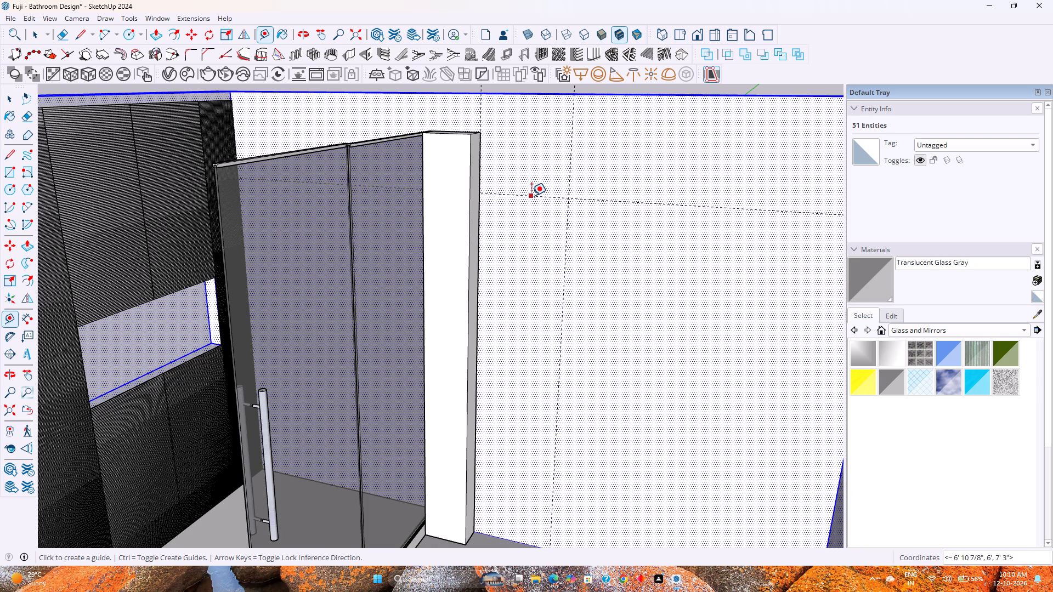
type("4'2\"")
key("Return")
scroll(519, 283, "down", 2)
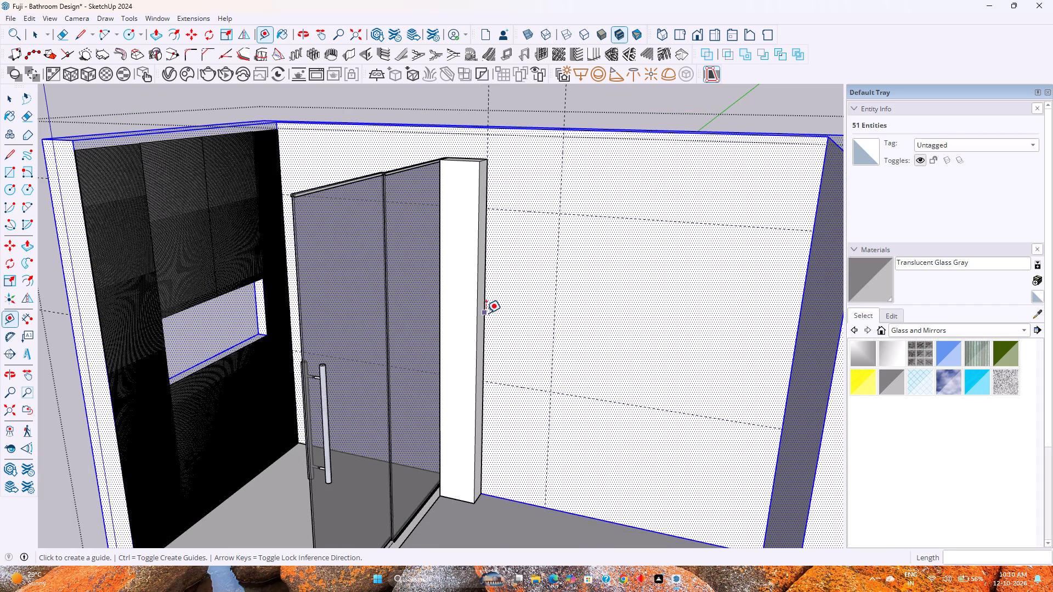
middle_click_drag(486, 337, 454, 260)
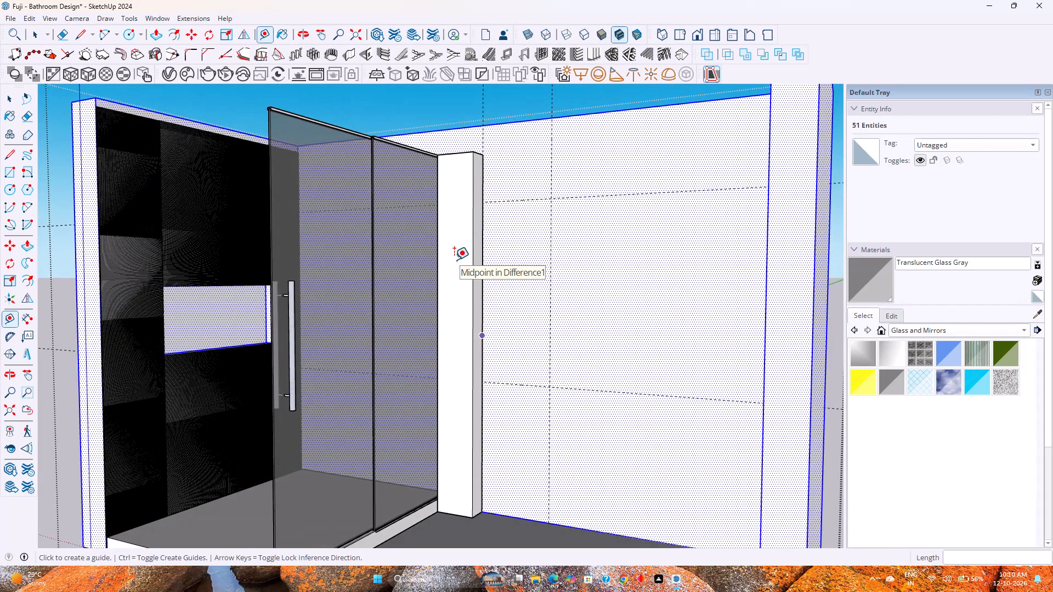
type("4'")
key("Return")
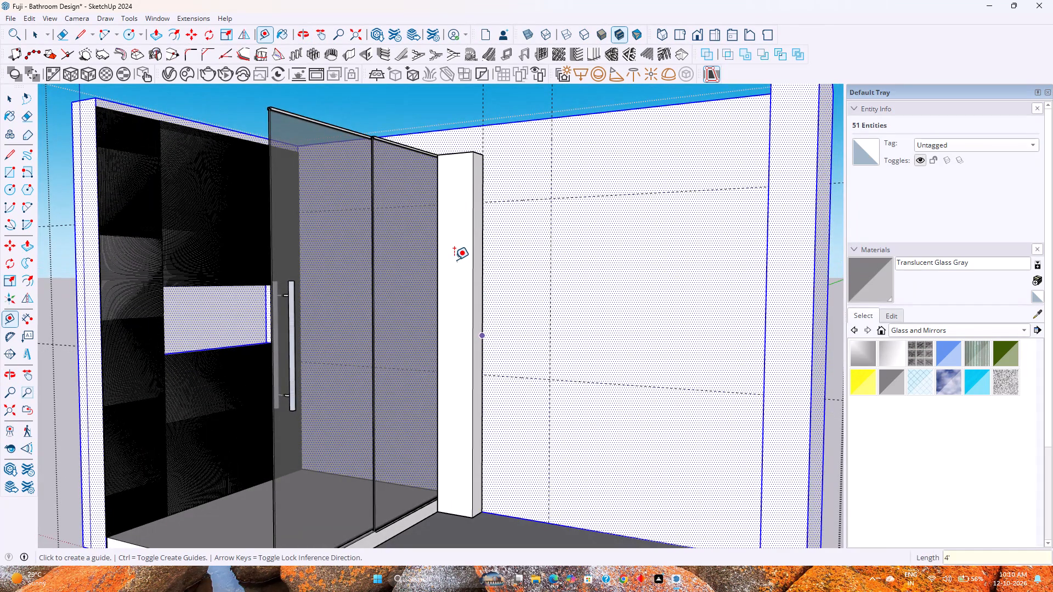
type("3'6\"")
key("Return")
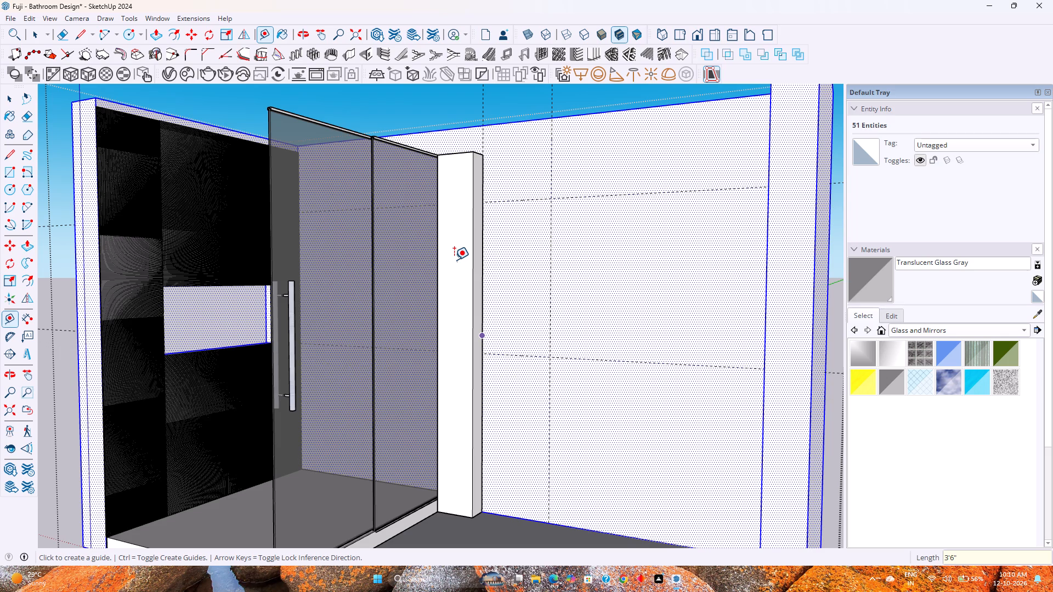
type("3'9\"")
key("Return")
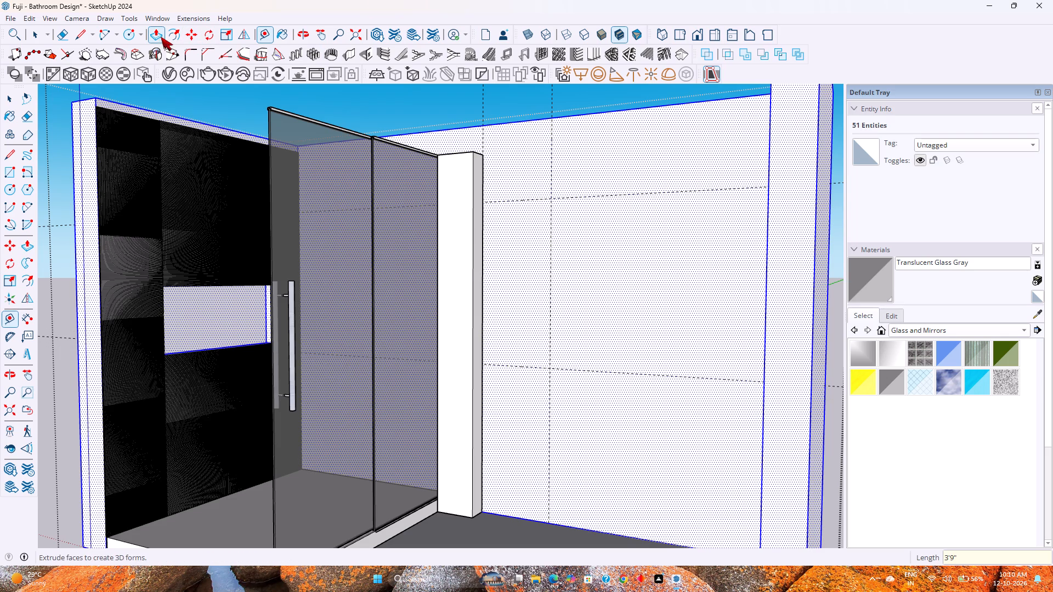
Draw a 1'8" by 3'9" rectangle on the back wall beside the column, corner to corner between the guide intersections.
key("r")
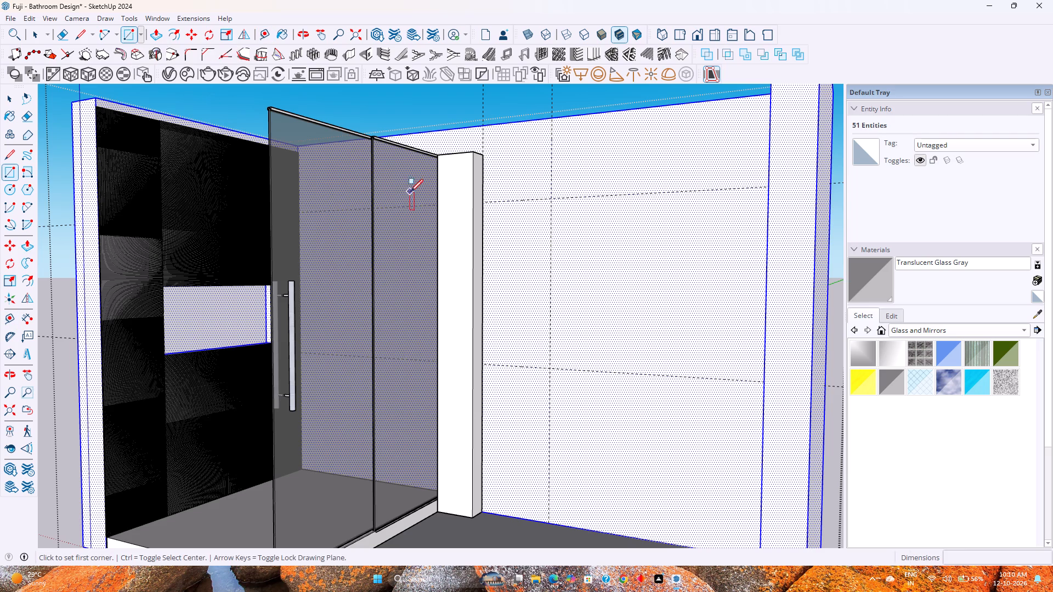
scroll(485, 202, "up", 8)
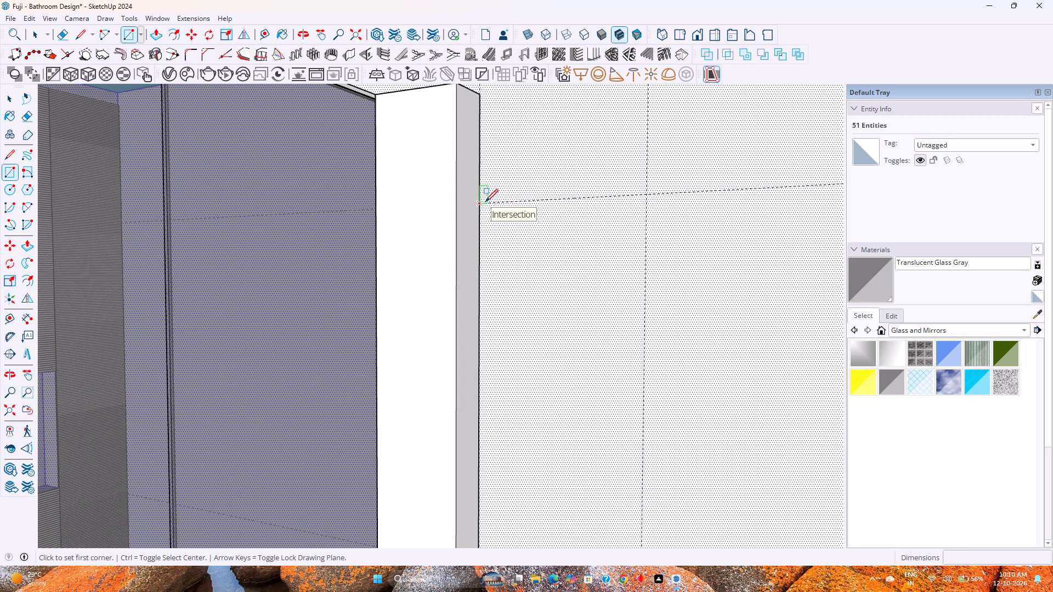
left_click(481, 202)
scroll(502, 287, "down", 9)
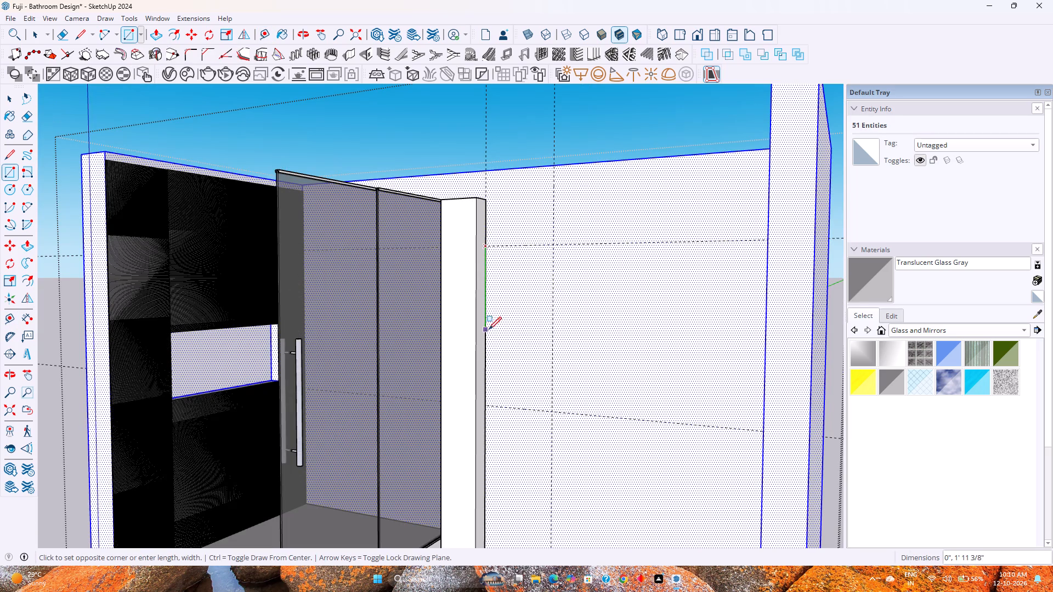
left_click(553, 411)
Copy the rectangle's face and edges straight up about 6'2 3/4", clear above the back wall.
key("space")
double_click(528, 368)
right_click(528, 368)
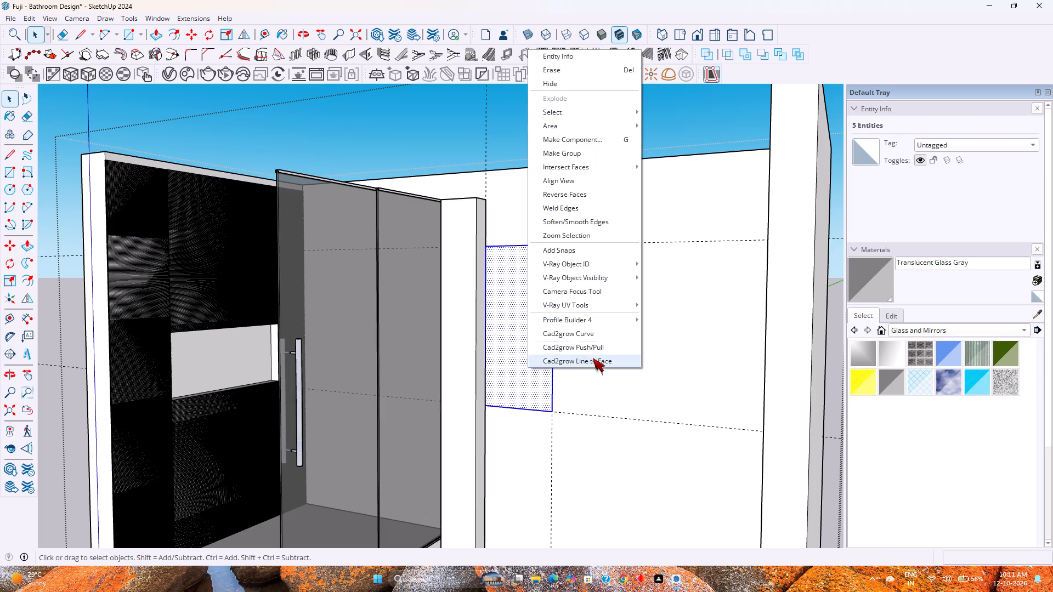
key("Escape")
key("Escape")
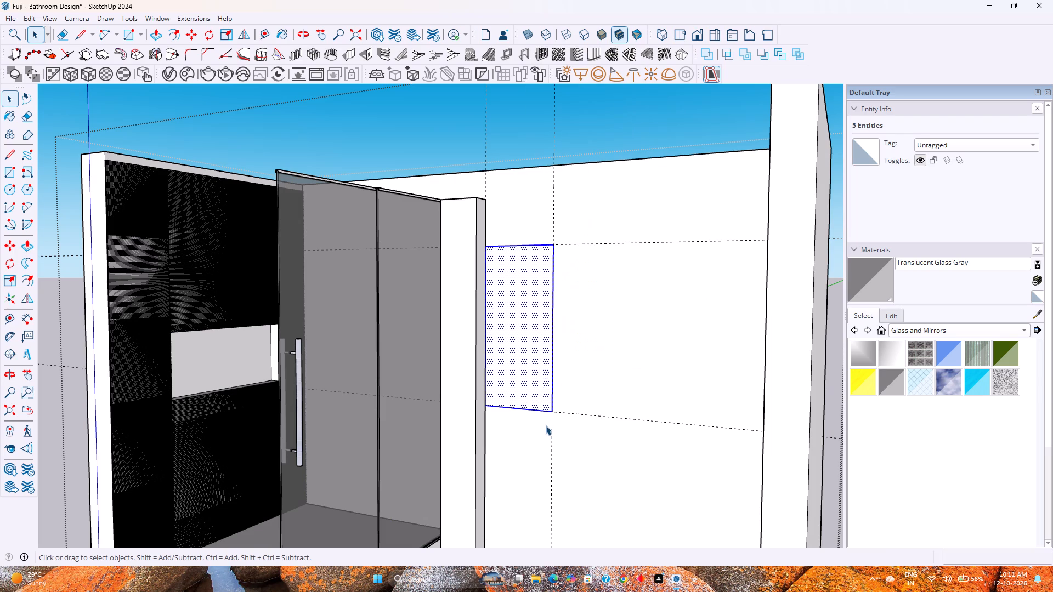
key("m")
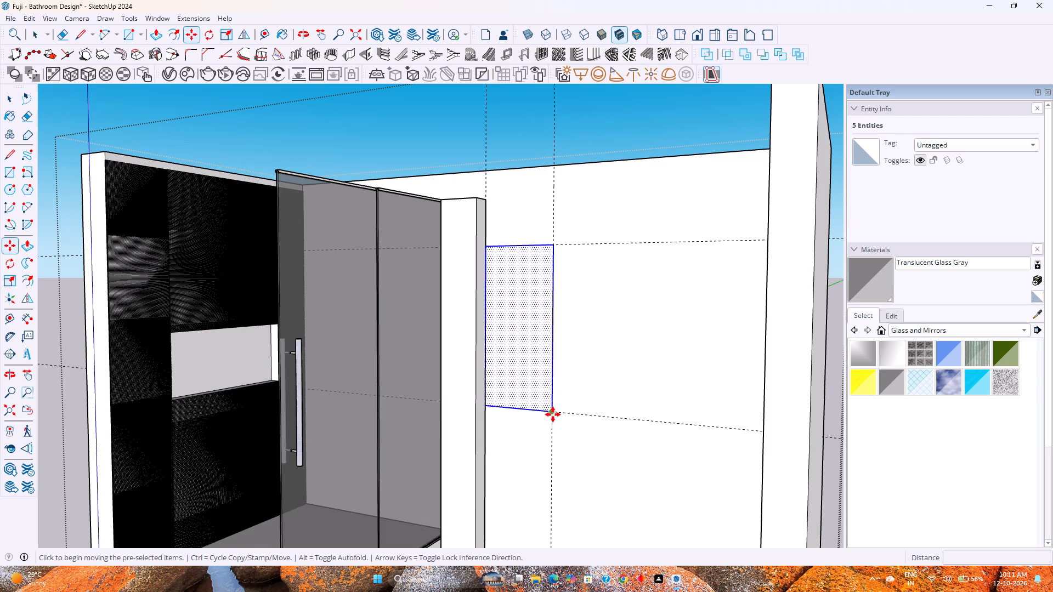
left_click(553, 414)
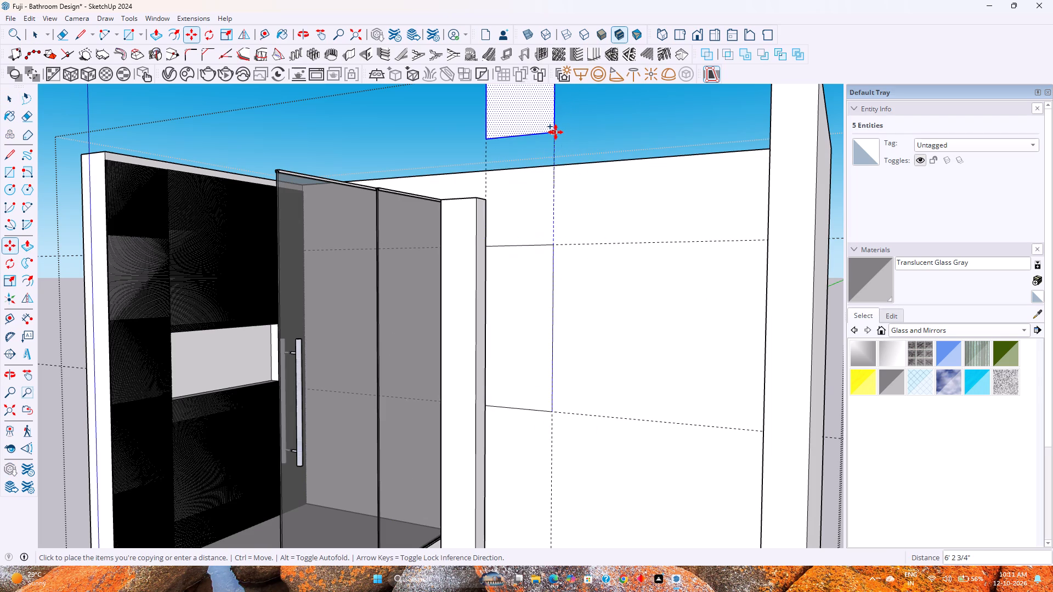
left_click(556, 132)
key("space")
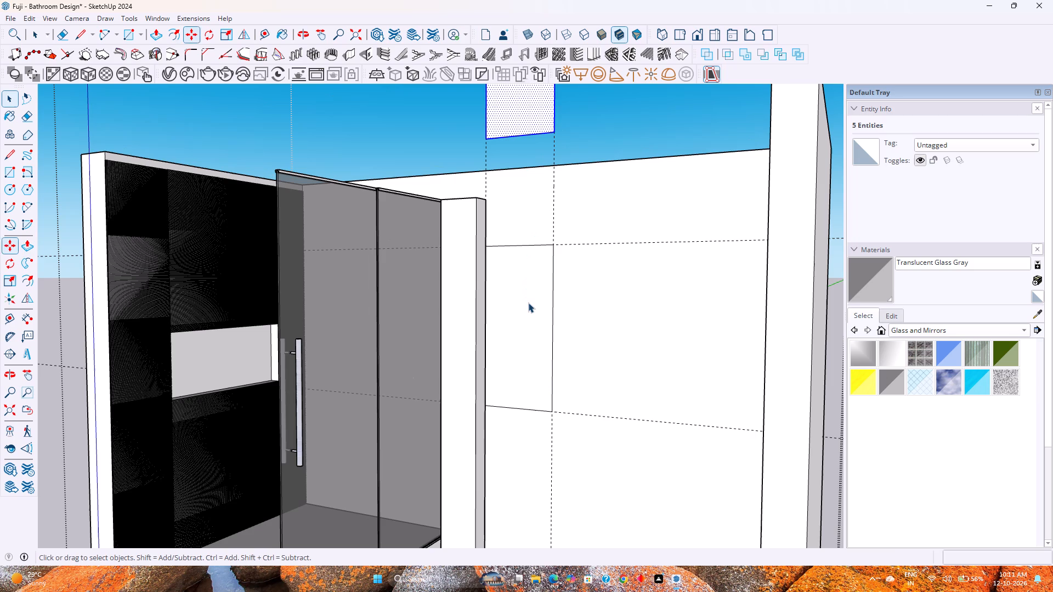
Delete the original rectangle's edges from the back wall, keeping the guides and the copy above.
left_click(528, 303)
left_click(525, 244)
key("Delete")
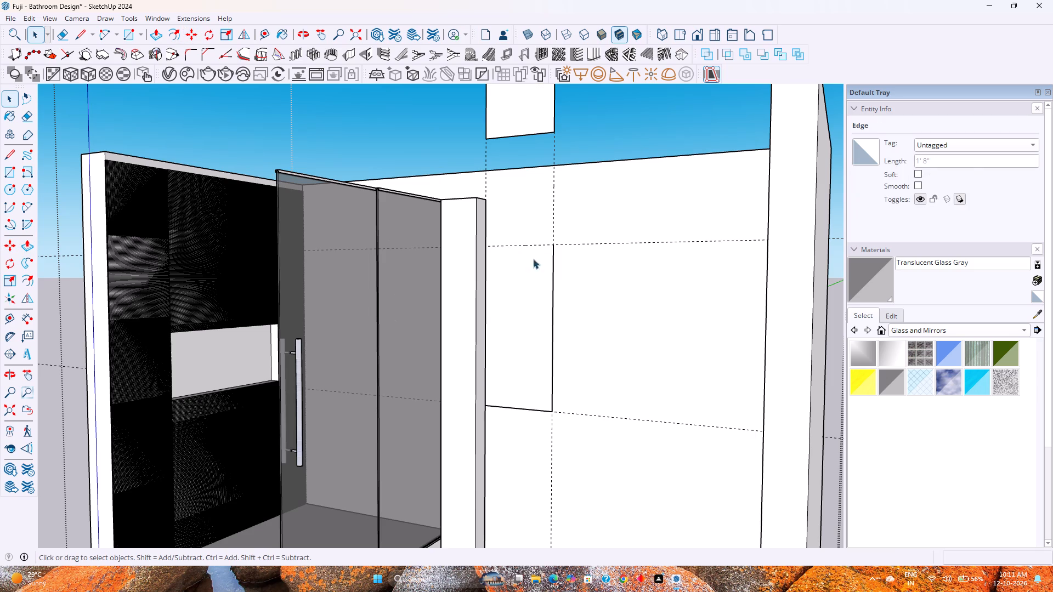
left_click(552, 309)
key("Delete")
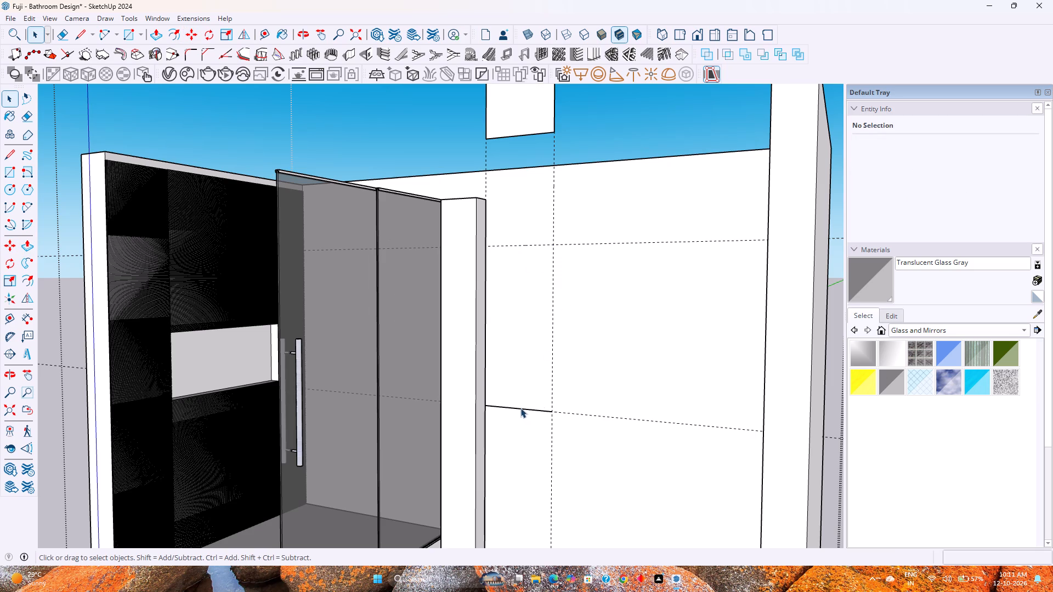
left_click(520, 408)
key("Delete")
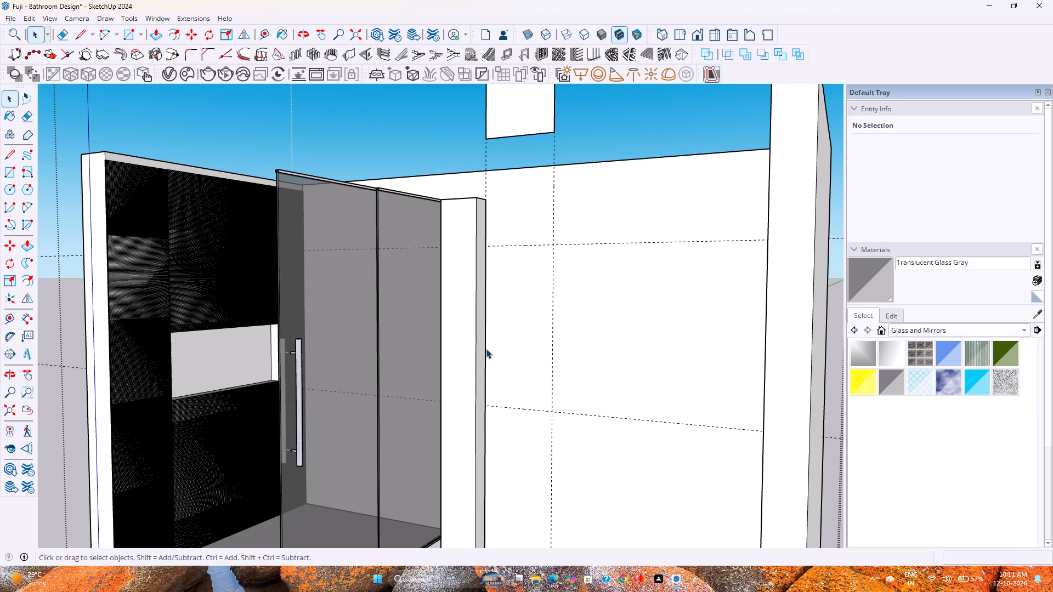
left_click(486, 349)
key("Delete")
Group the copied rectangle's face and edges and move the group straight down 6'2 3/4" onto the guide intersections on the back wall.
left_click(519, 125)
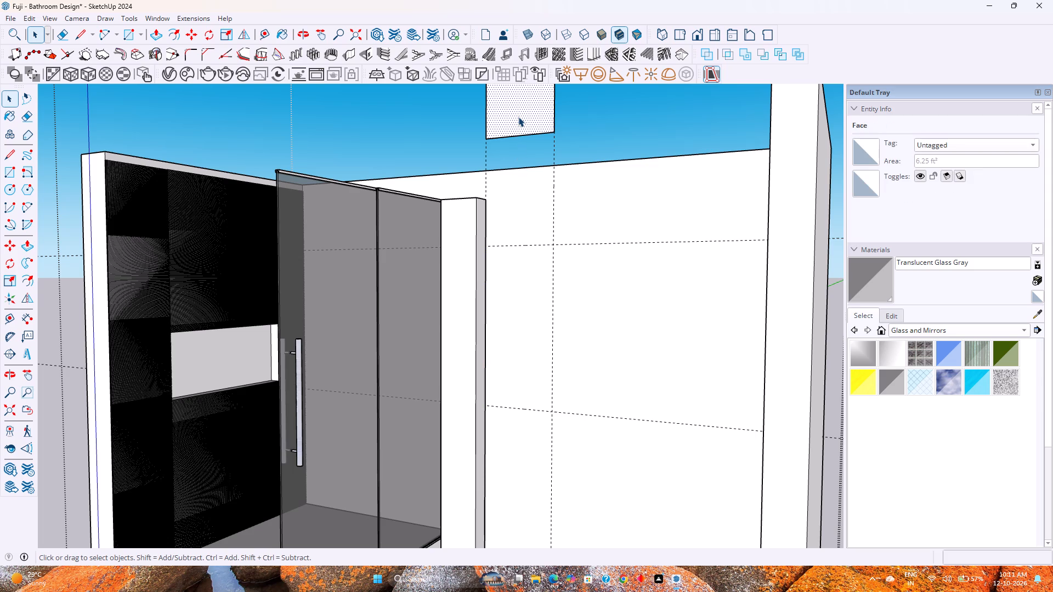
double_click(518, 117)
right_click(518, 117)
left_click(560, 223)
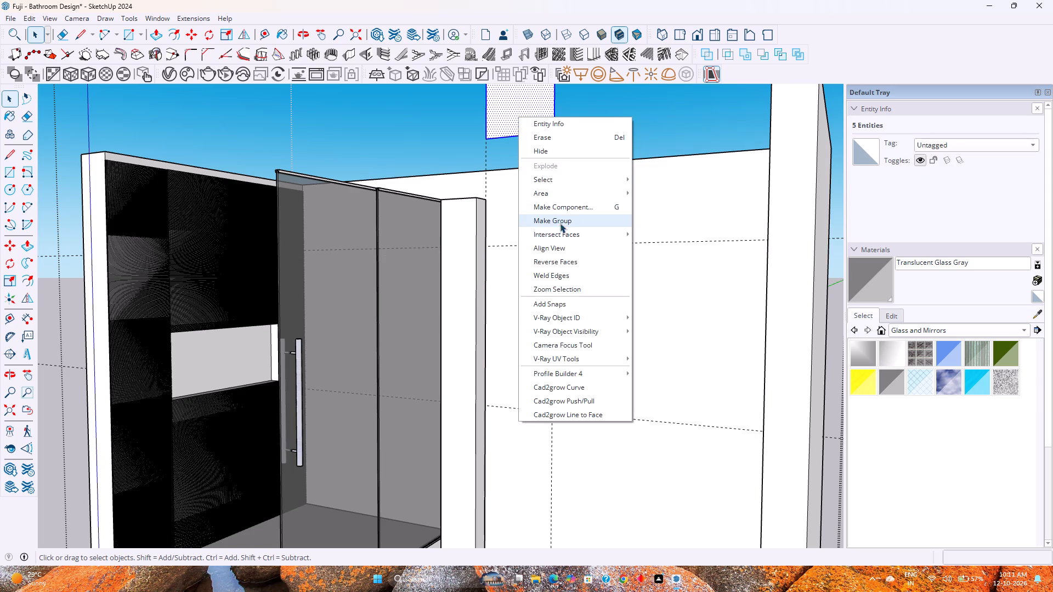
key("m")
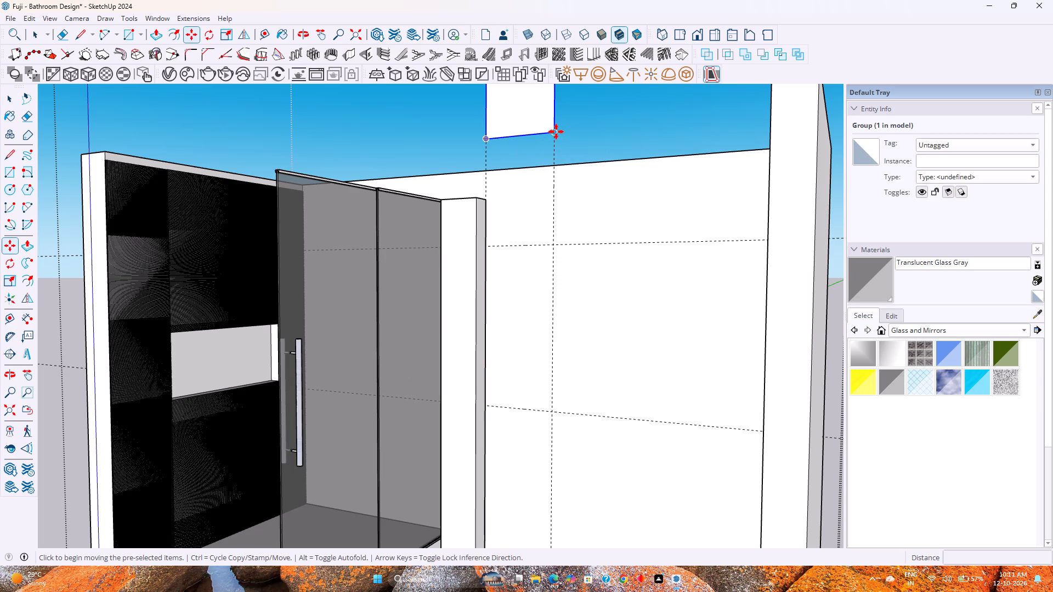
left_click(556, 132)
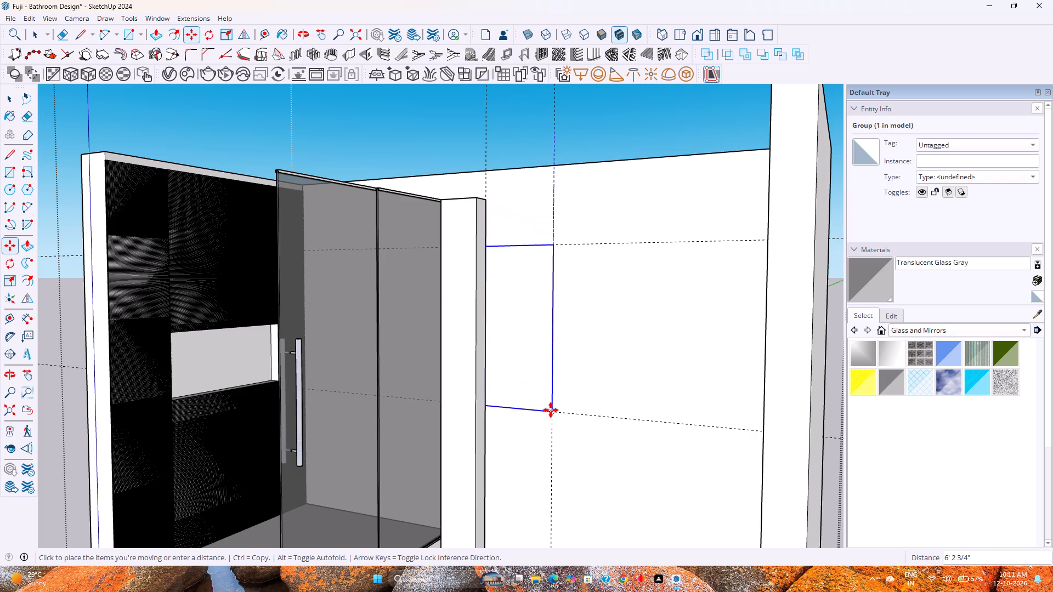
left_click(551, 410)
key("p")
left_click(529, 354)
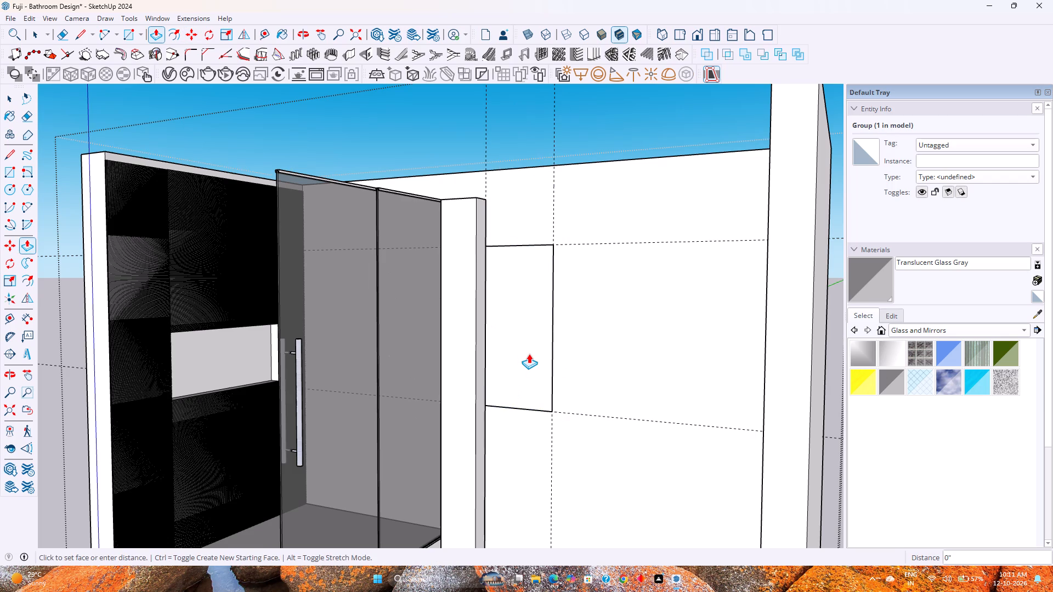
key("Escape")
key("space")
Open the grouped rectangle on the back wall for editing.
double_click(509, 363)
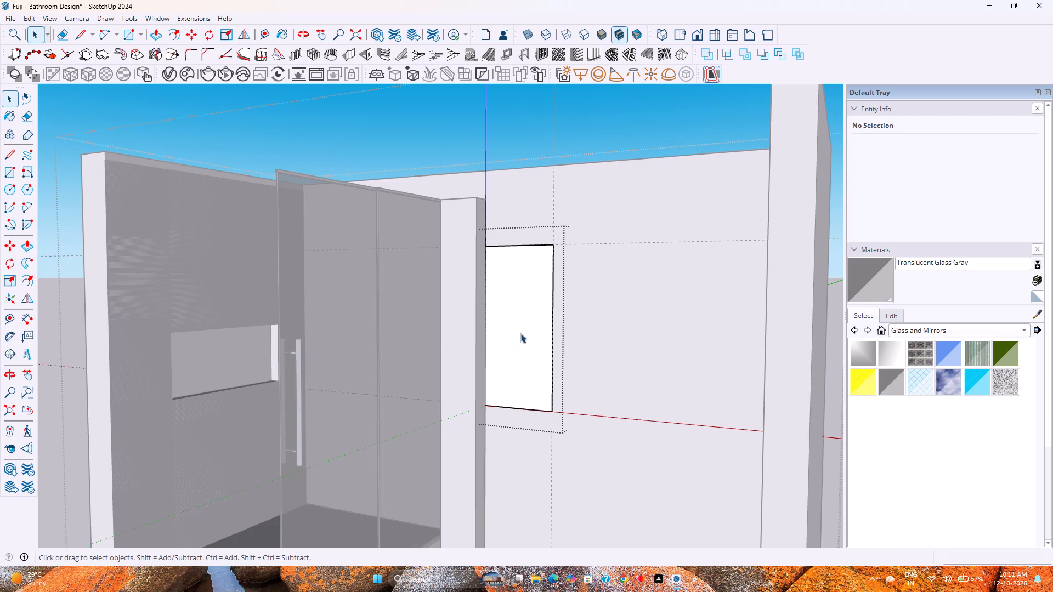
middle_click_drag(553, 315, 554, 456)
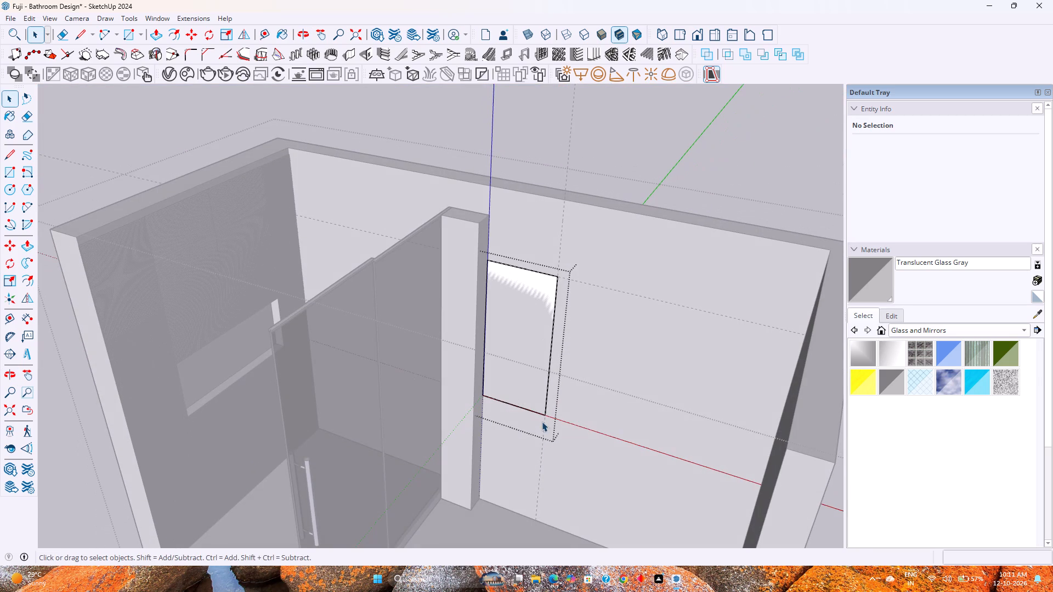
Undo the rectangle's grouping, move, edge deletion and upward copy, back to the original rectangle drawn on the back wall.
key("ctrl+z")
key("ctrl+z")
key("ctrl+z")
key("ctrl+z")
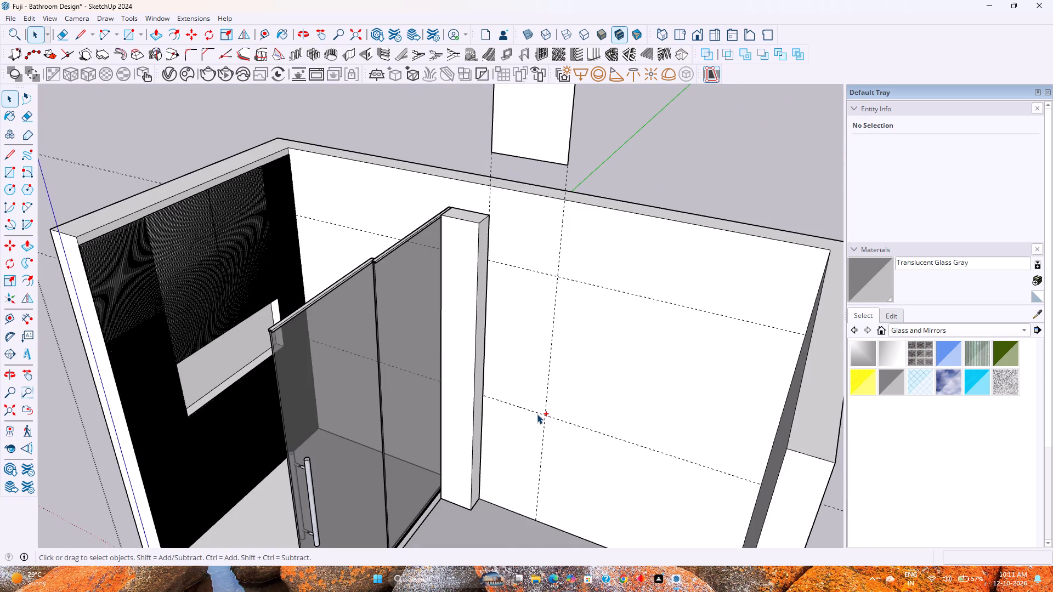
key("ctrl+z")
key("ctrl+z")
key("ctrl+z")
key("ctrl+z")
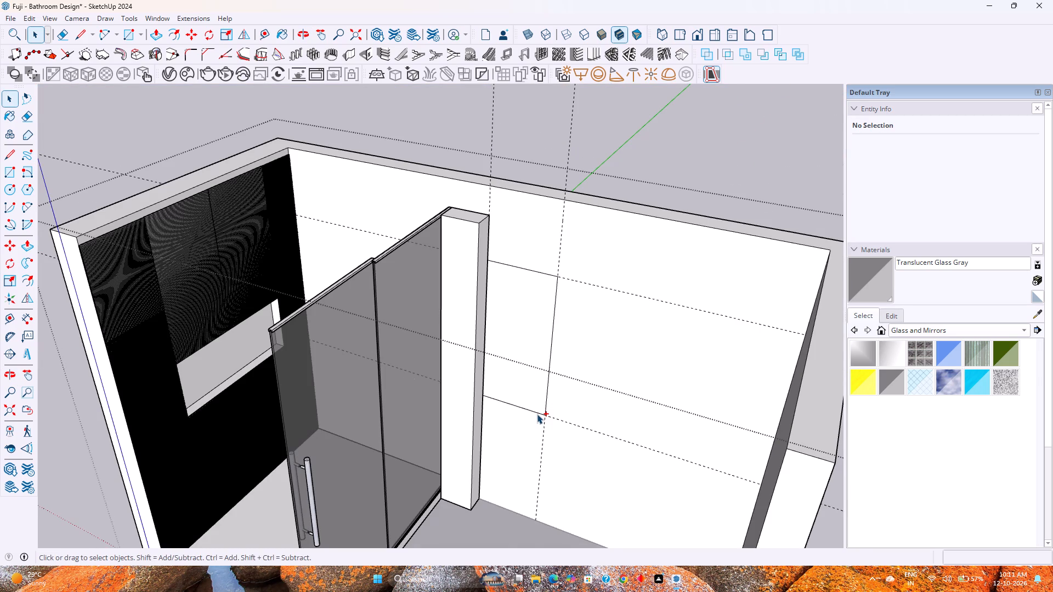
Push/Pull the outer face of the back wall outward by 3".
middle_click_drag(657, 290, 621, 320)
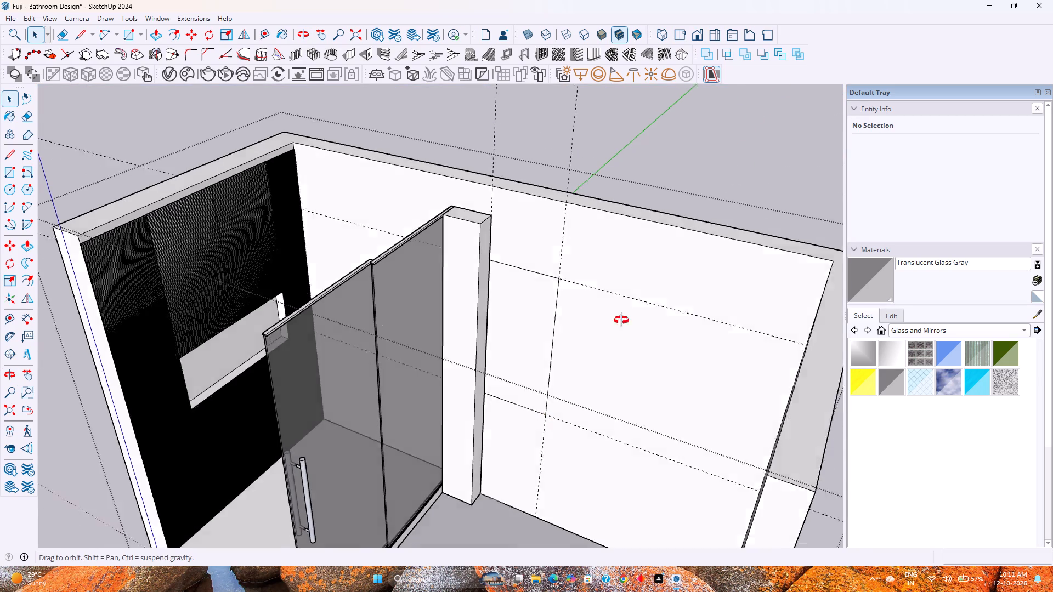
middle_click_drag(621, 320, 205, 349)
left_click(524, 337)
key("p")
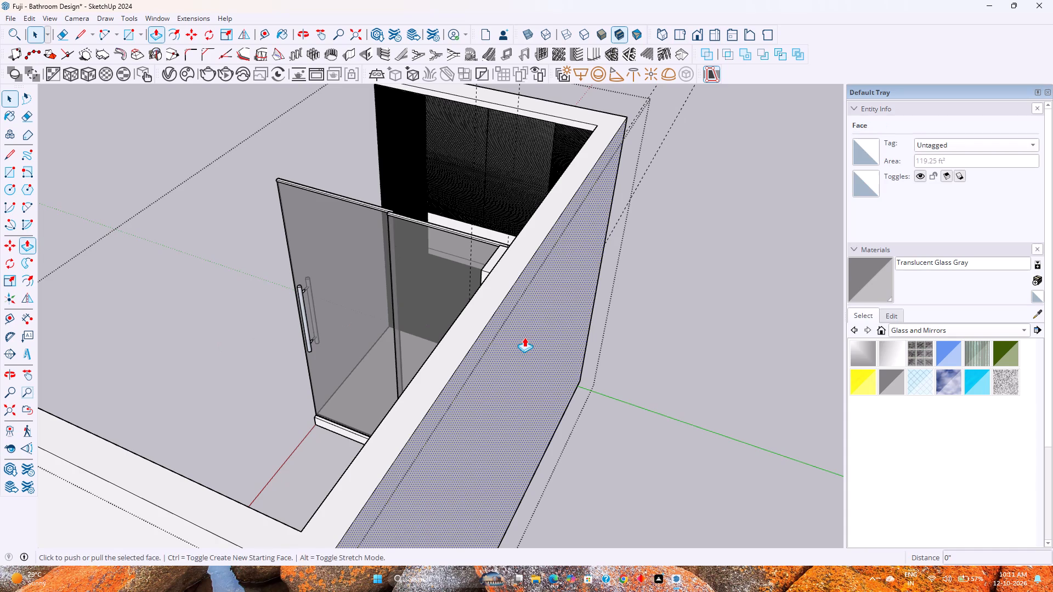
left_click(524, 337)
key("3")
key("Return")
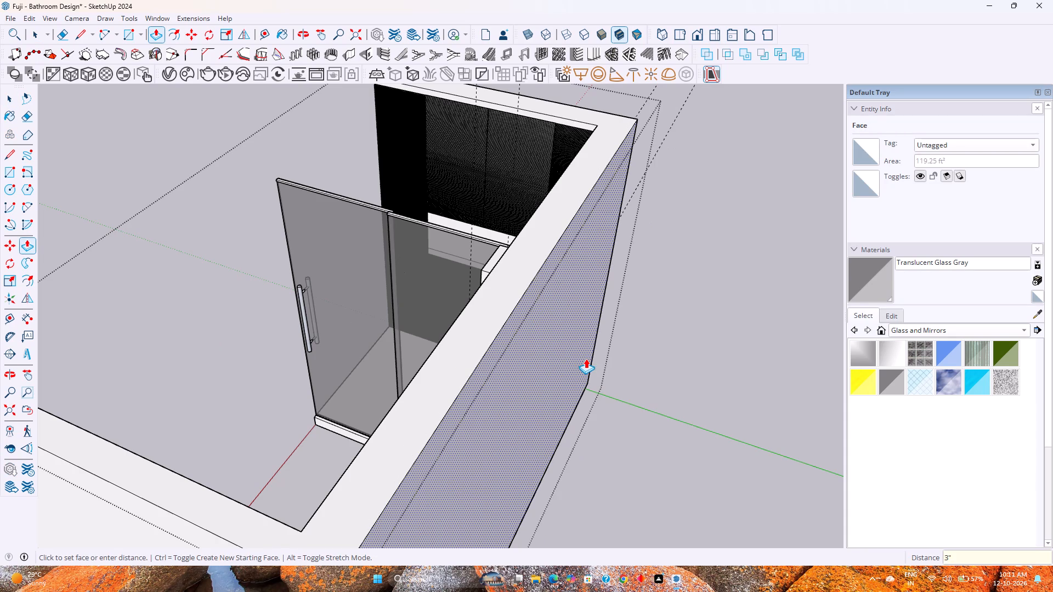
key("space")
Offset the outline of the rectangle beside the column 1" inward on the back wall.
middle_click_drag(490, 357, 736, 366)
middle_click_drag(714, 322, 661, 367, "shift")
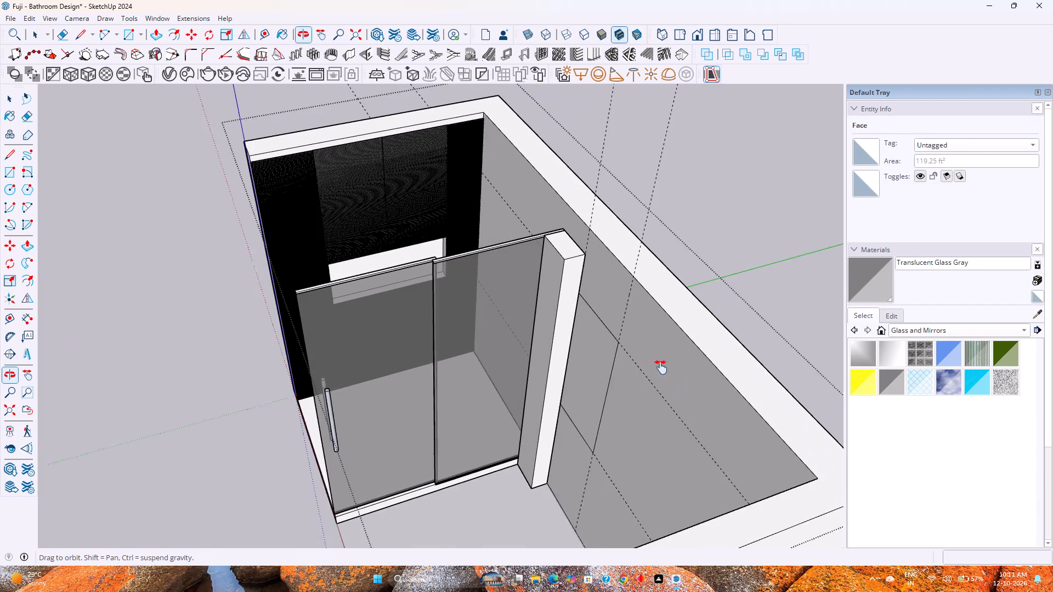
middle_click_drag(661, 367, 659, 369, "shift")
middle_click_drag(614, 379, 674, 340)
middle_click_drag(666, 329, 613, 349, "shift")
middle_click_drag(535, 363, 651, 345)
middle_click_drag(635, 340, 556, 396, "shift")
scroll(546, 342, "up", 6)
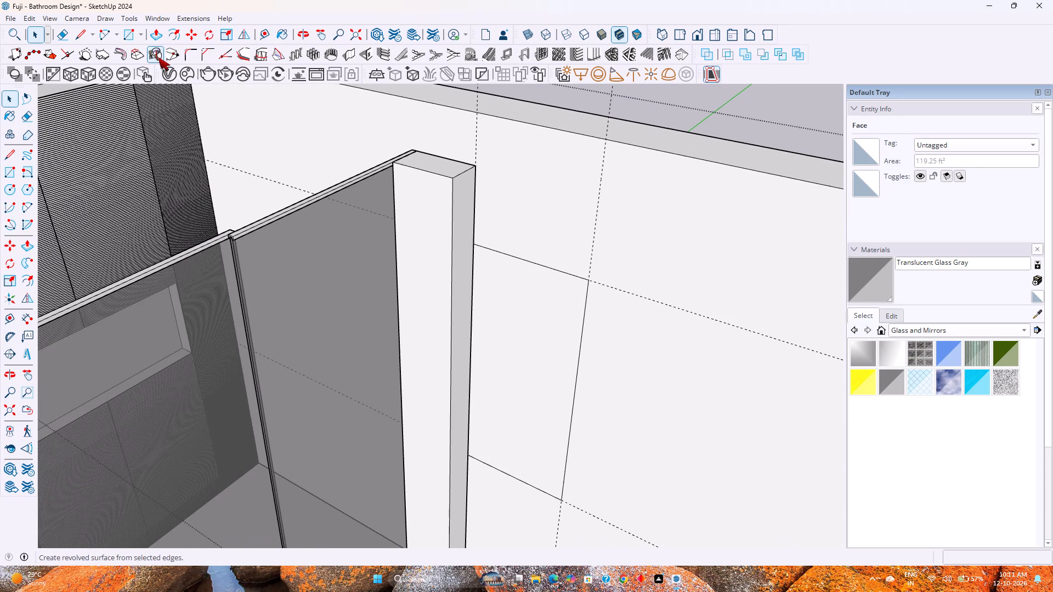
left_click(177, 32)
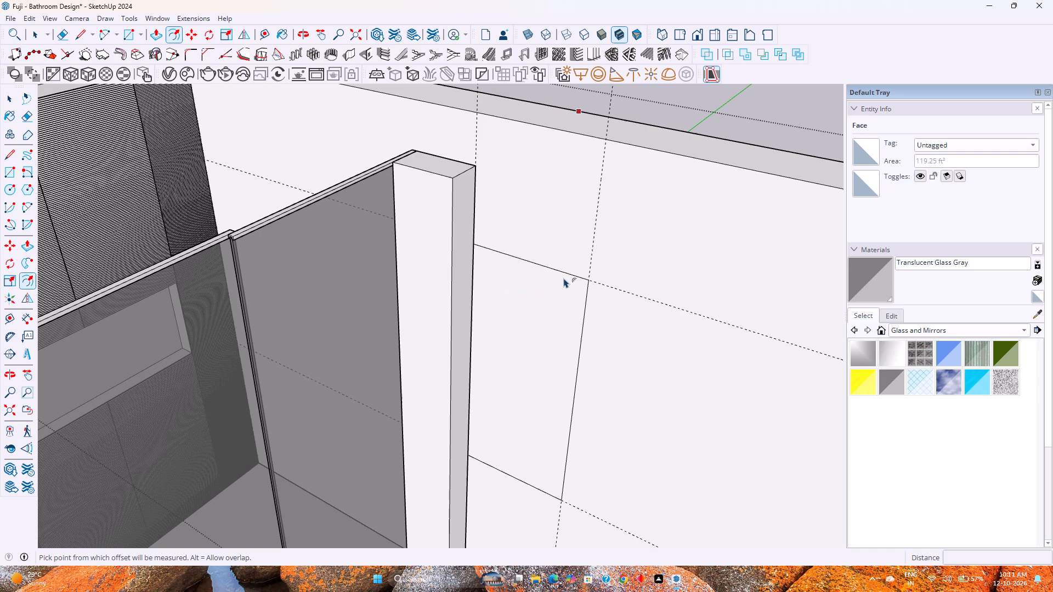
key("Escape")
left_click(564, 289)
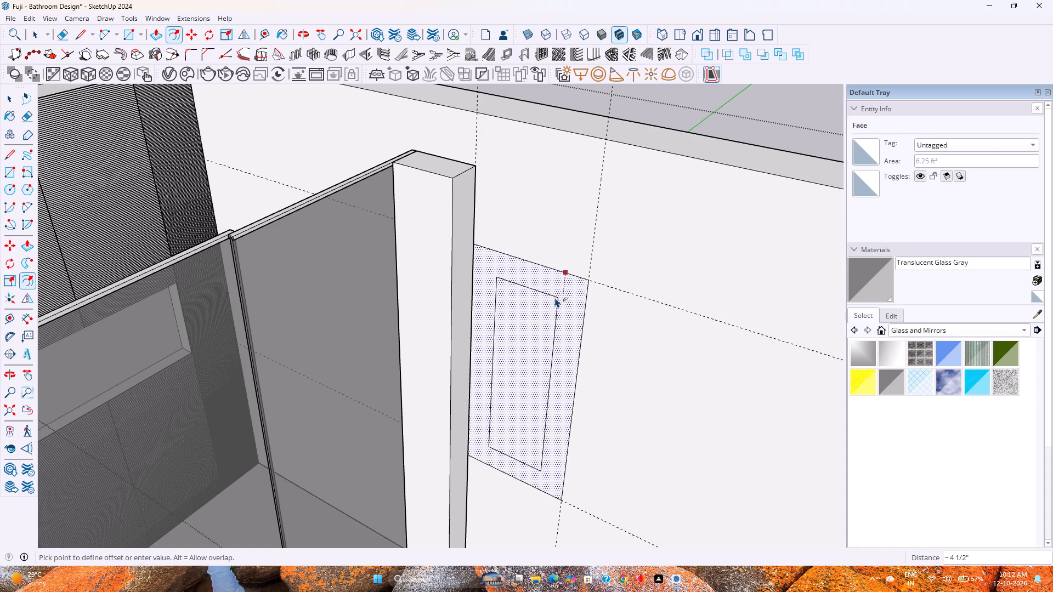
key("1")
key("Return")
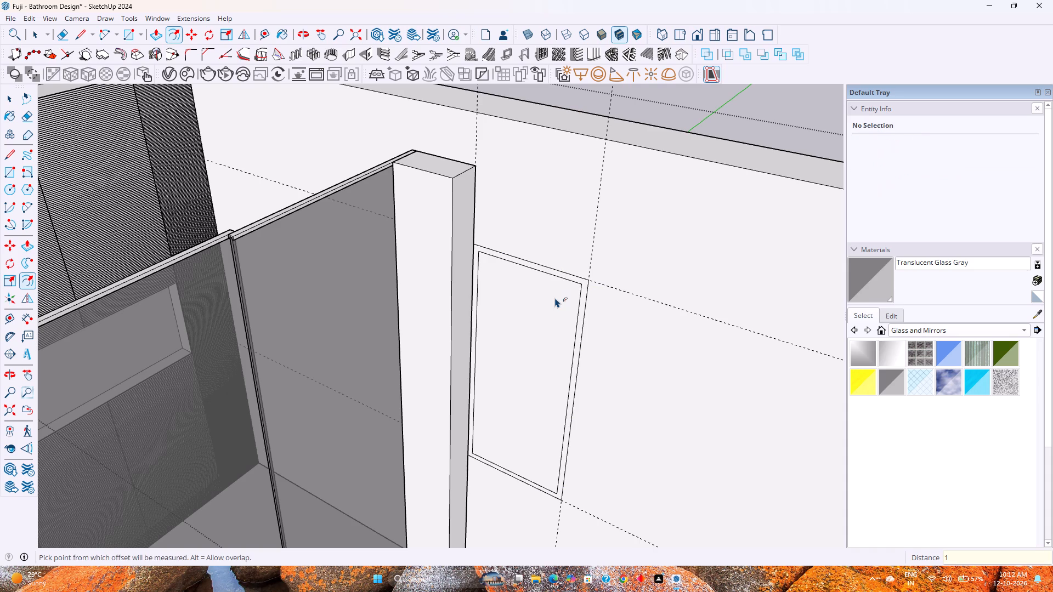
key("space")
Push/Pull the narrow border between the two rectangle outlines 1" out from the back wall as a raised frame.
middle_click_drag(475, 389, 482, 427, "shift")
right_click_drag(475, 389, 482, 423, "shift")
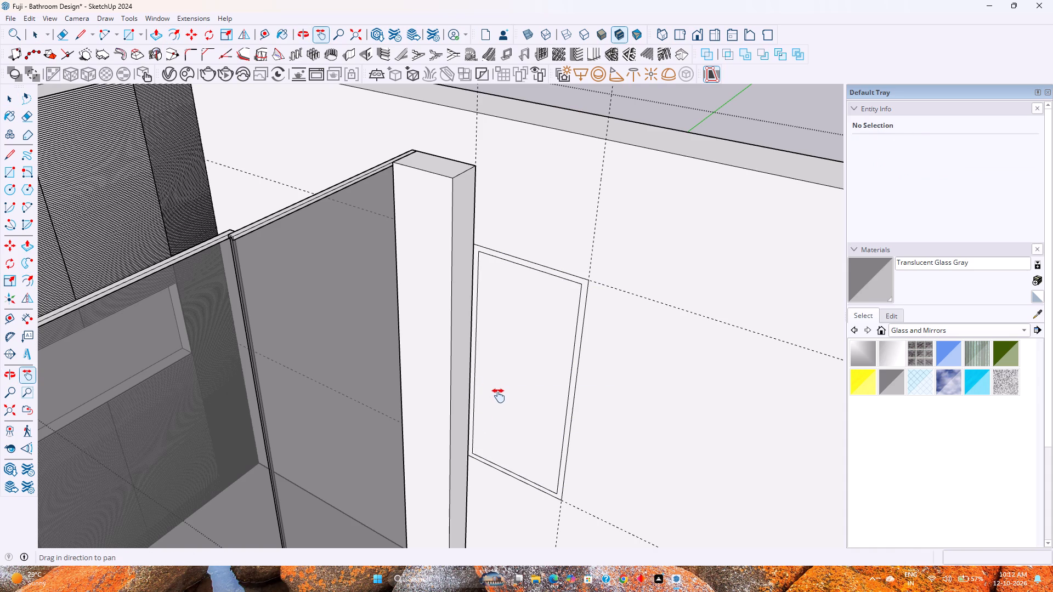
key("Escape")
middle_click_drag(534, 375, 516, 411, "shift")
middle_click_drag(511, 417, 513, 362)
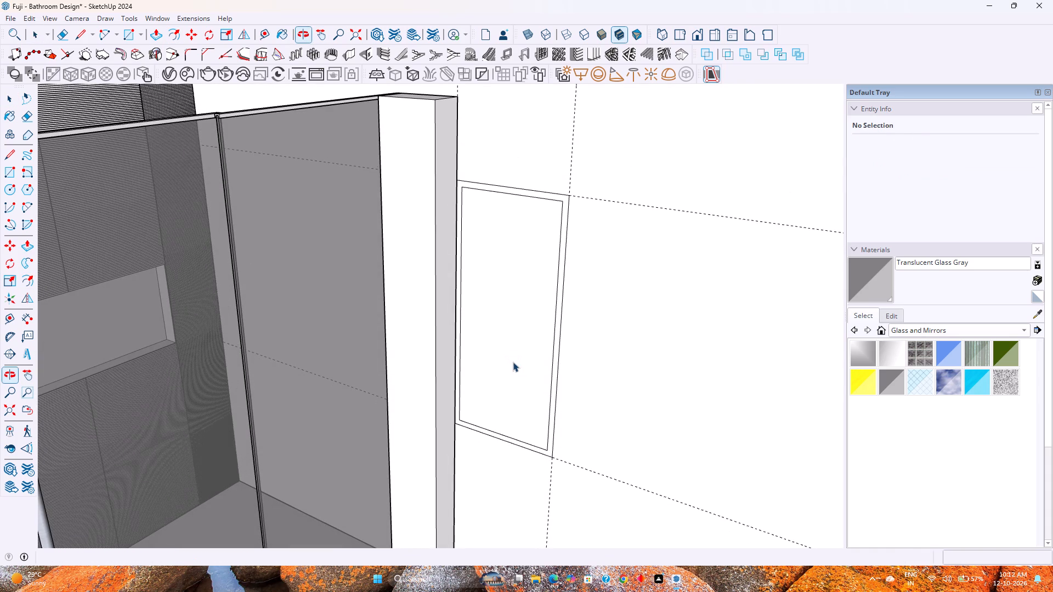
scroll(557, 206, "up", 6)
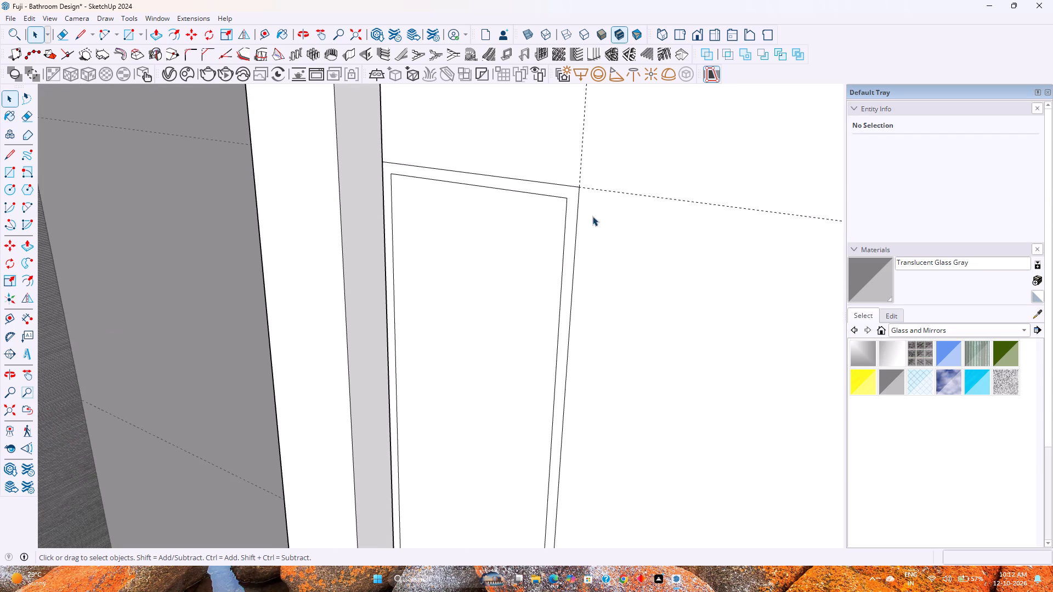
key("p")
left_click(574, 198)
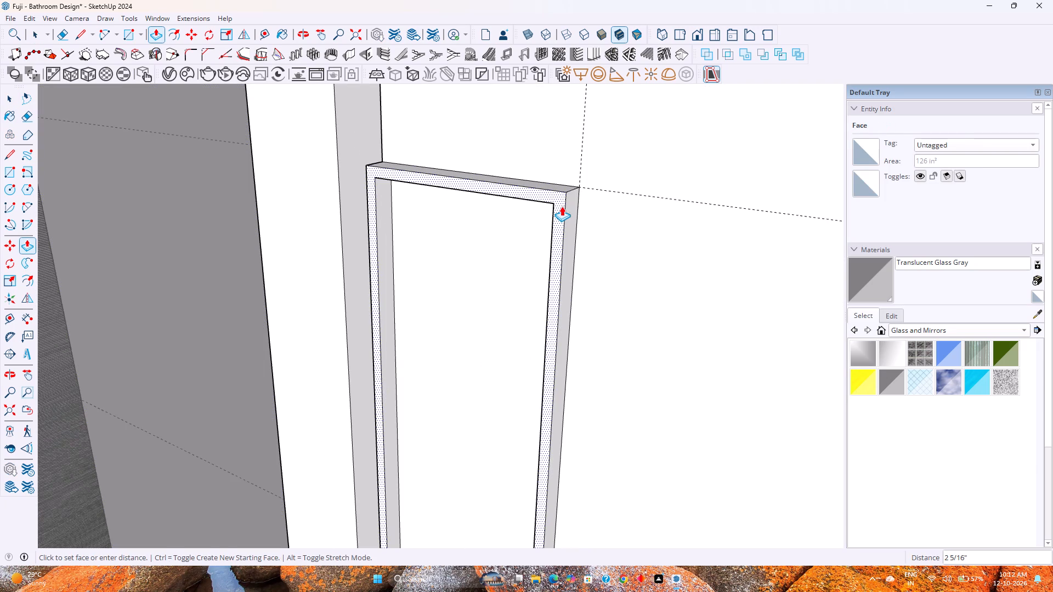
key("1")
key("Return")
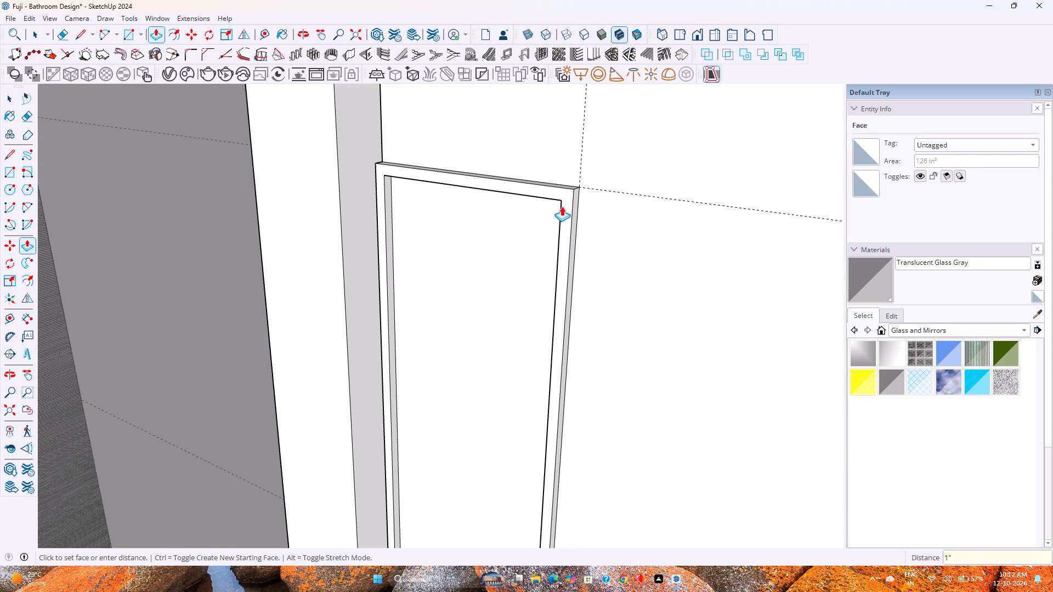
key("space")
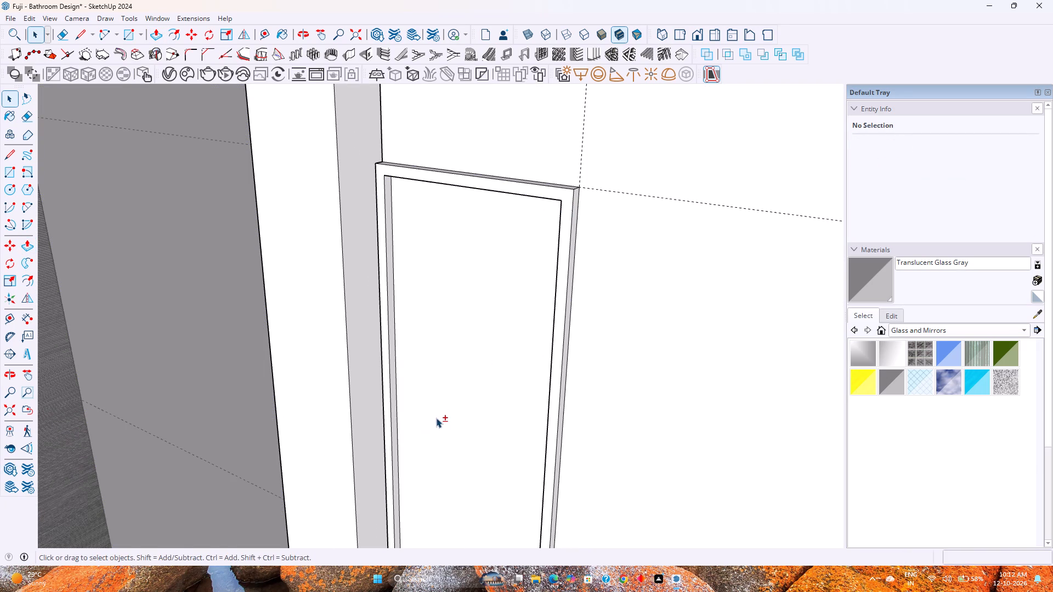
Copy the inner panel's bottom edge vertically to the frame's inner top and divide the copies by 3 for equal sections.
middle_click_drag(431, 391, 403, 259, "shift")
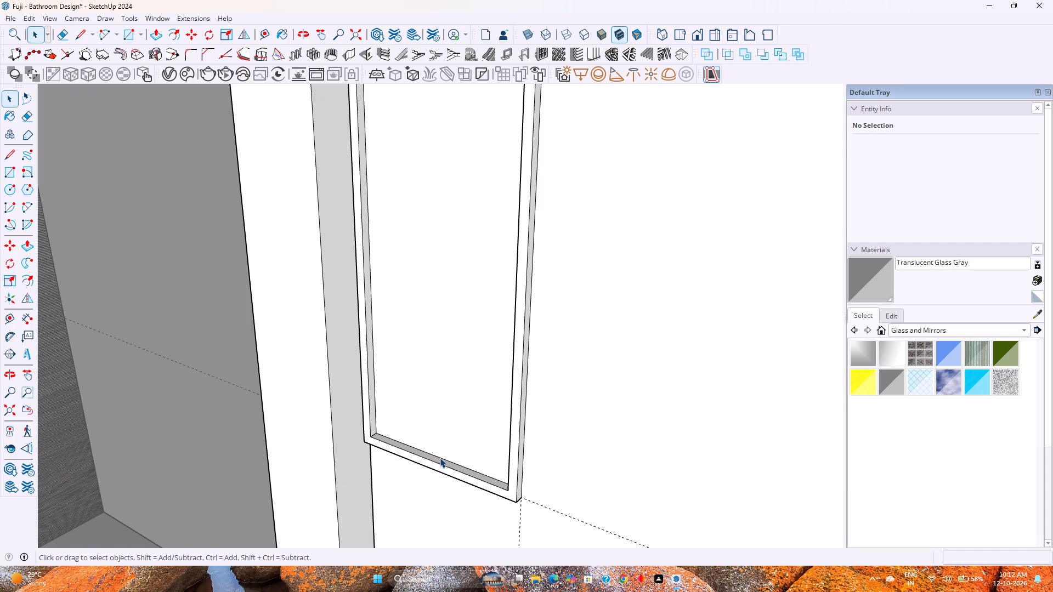
left_click(440, 458)
key("m")
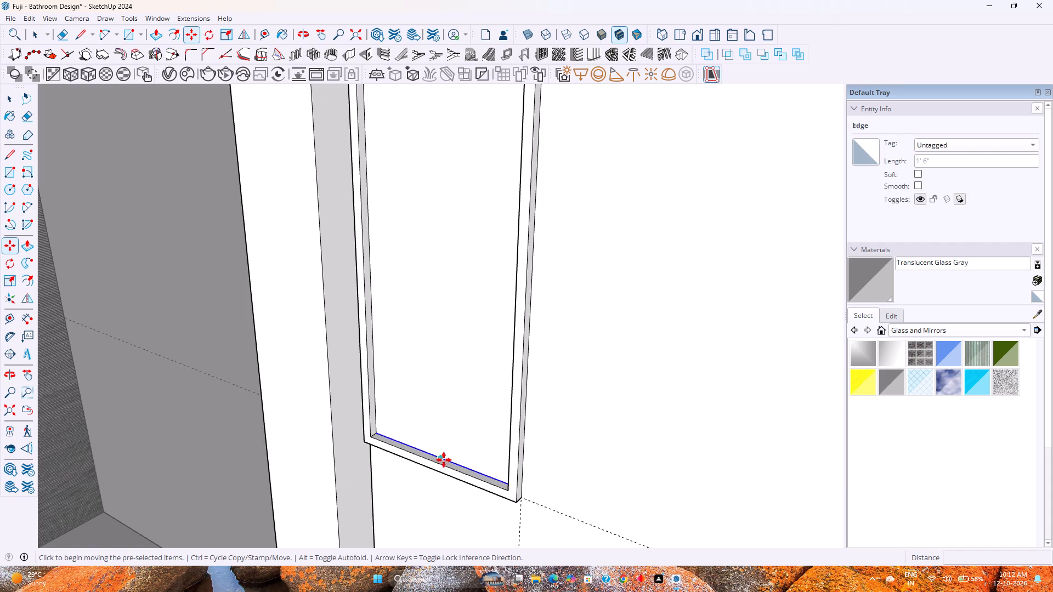
left_click(440, 458)
scroll(447, 384, "down", 3)
middle_click_drag(451, 368, 442, 514, "shift")
middle_click_drag(447, 391, 457, 271)
scroll(425, 310, "up", 4)
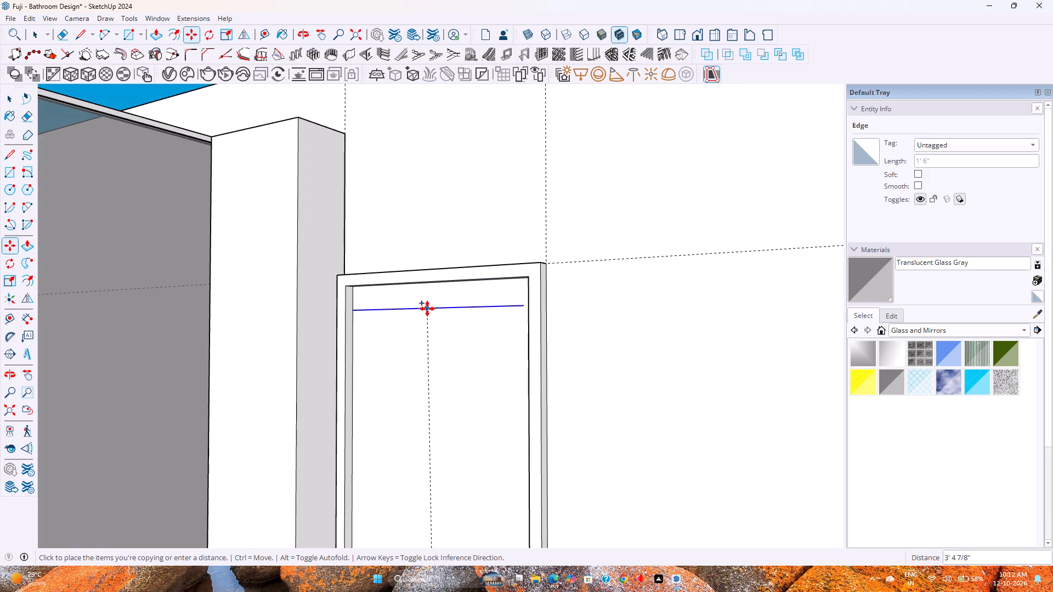
scroll(427, 309, "up", 2)
key("Up")
scroll(427, 309, "up", 3)
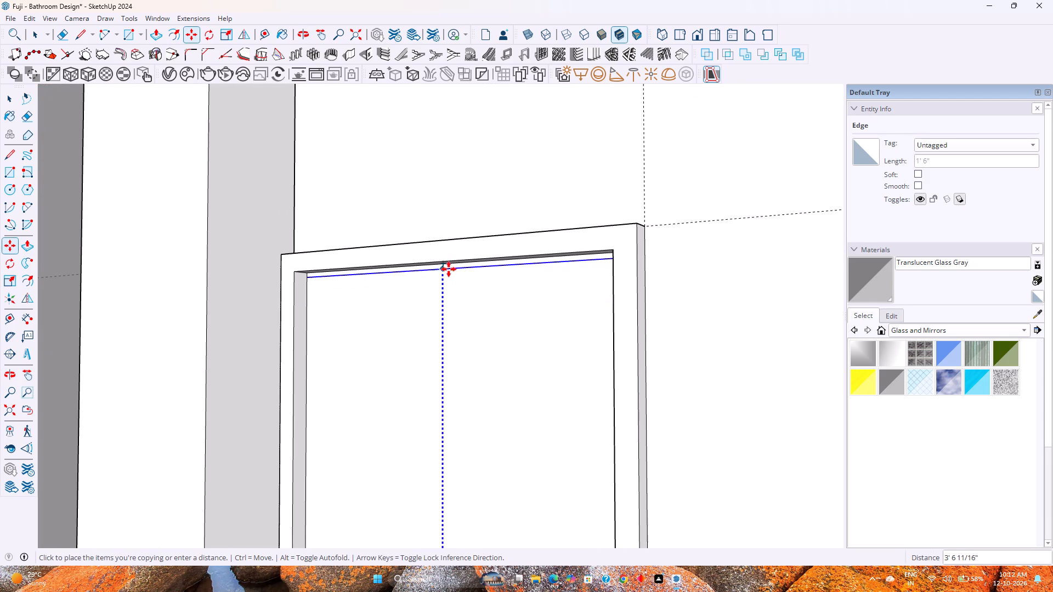
left_click(448, 266)
type("/3")
key("Return")
scroll(409, 411, "down", 5)
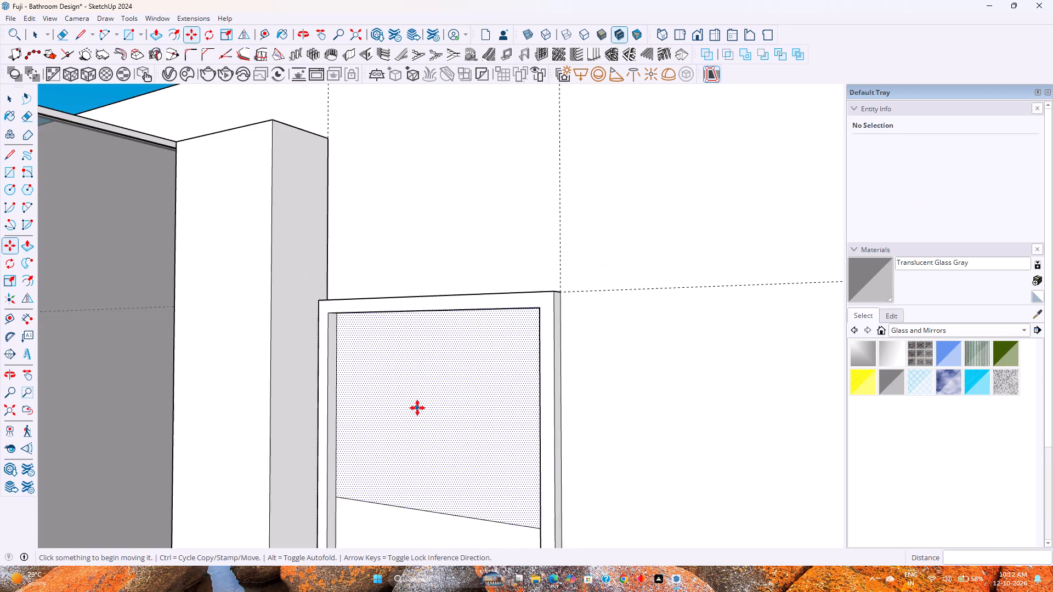
scroll(417, 408, "down", 13)
middle_click_drag(415, 403, 373, 343, "shift")
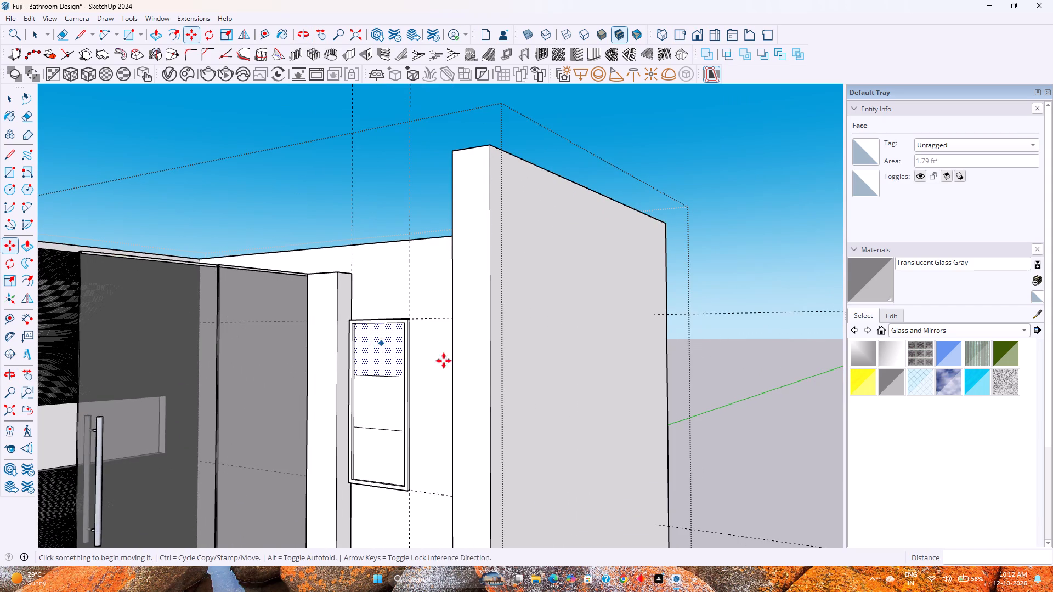
key("space")
Move the two horizontal dividing edges inside the frame straight up by 0.5".
scroll(309, 415, "up", 6)
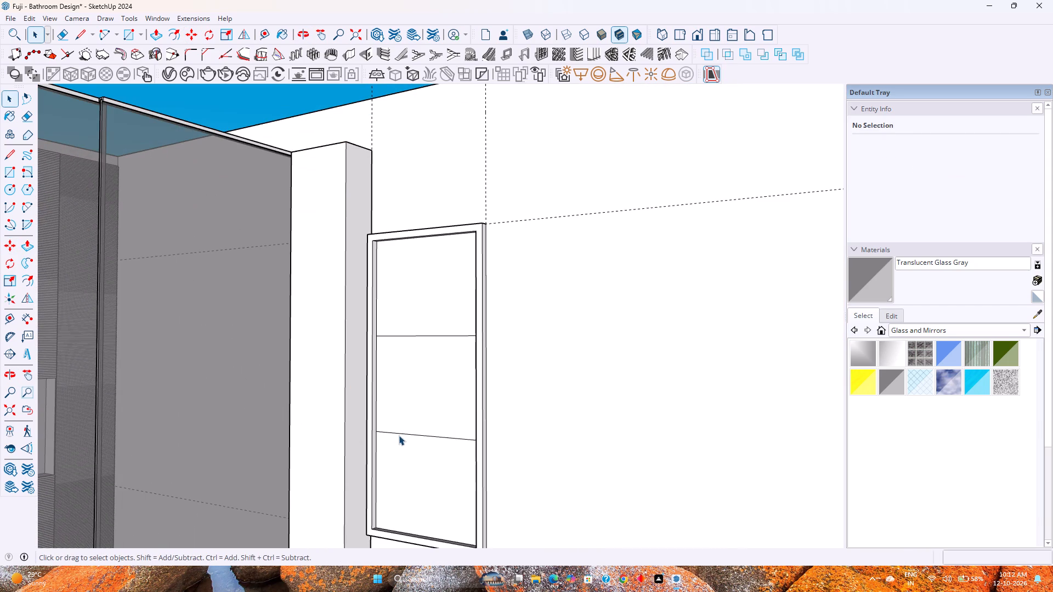
left_click(400, 434)
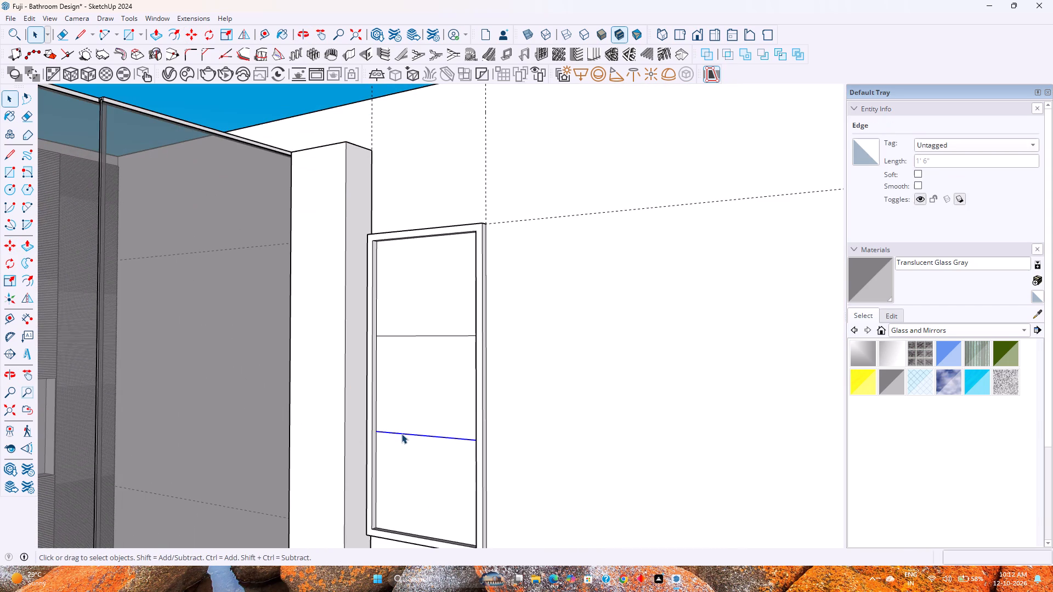
left_click(412, 336, "ctrl")
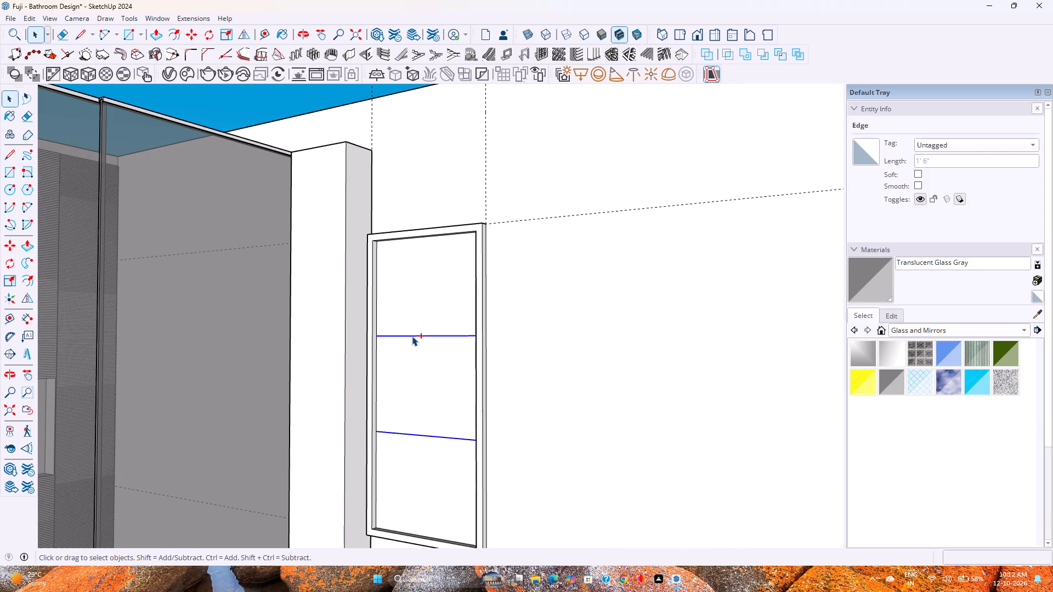
key("m")
left_click(412, 337)
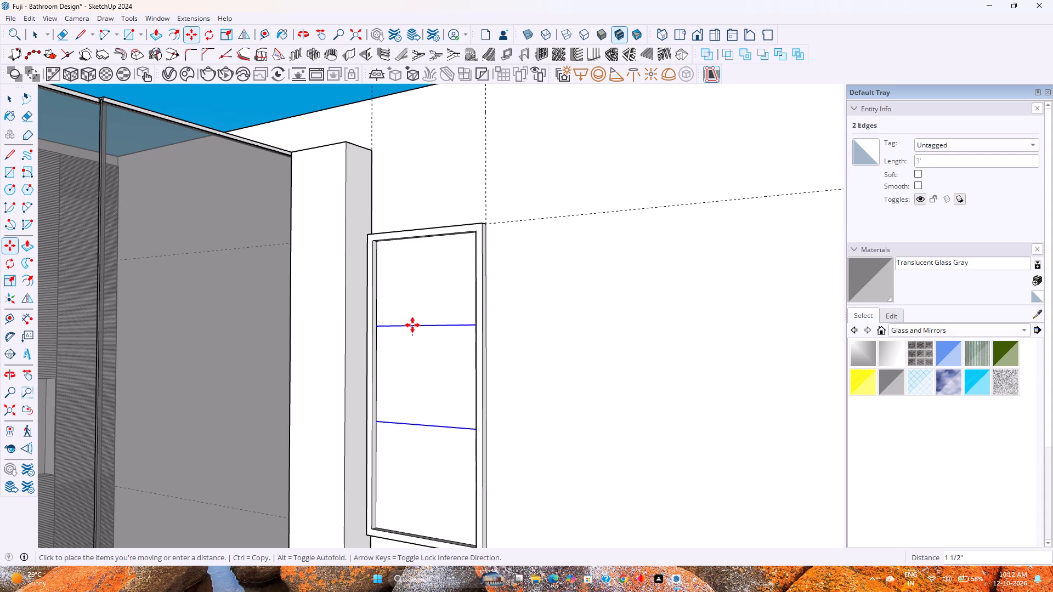
key("Up")
type("0.5")
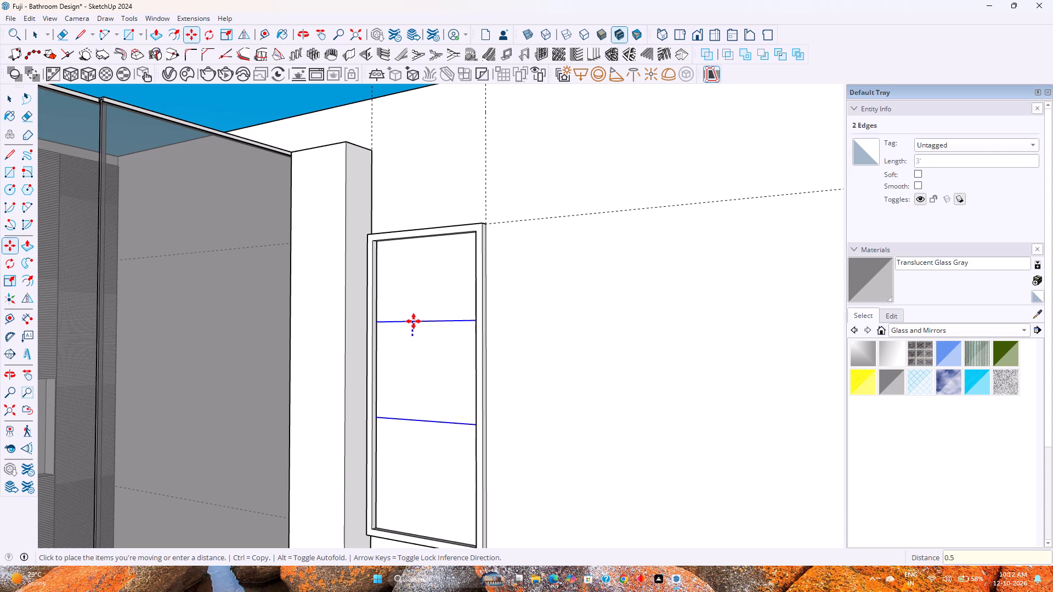
key("Return")
Copy the two horizontal dividing edges inside the niche frame straight down by 1" to outline two shelf strips.
left_click(434, 332)
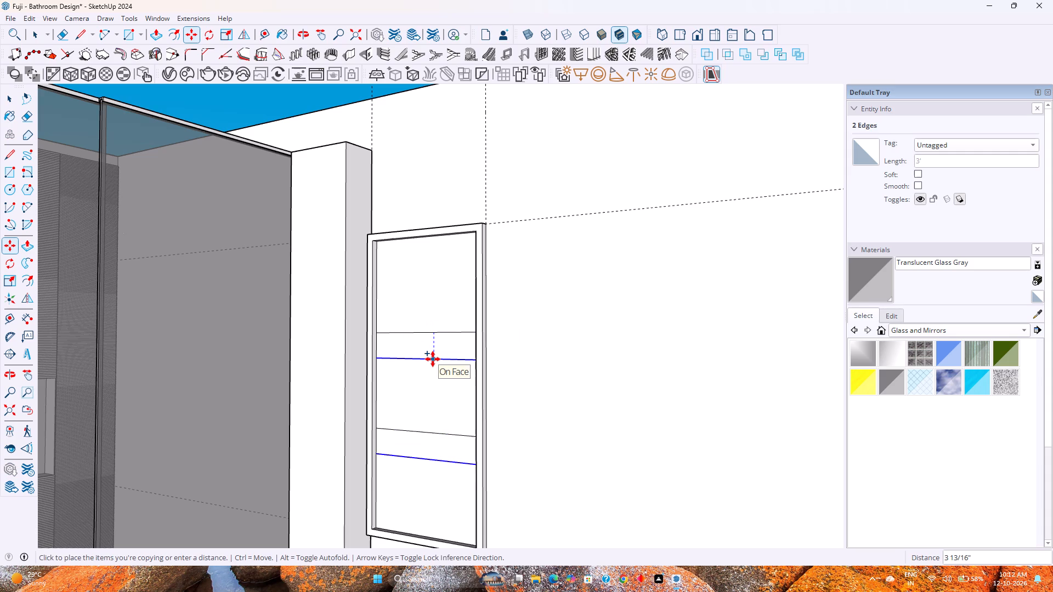
key("1")
key("Return")
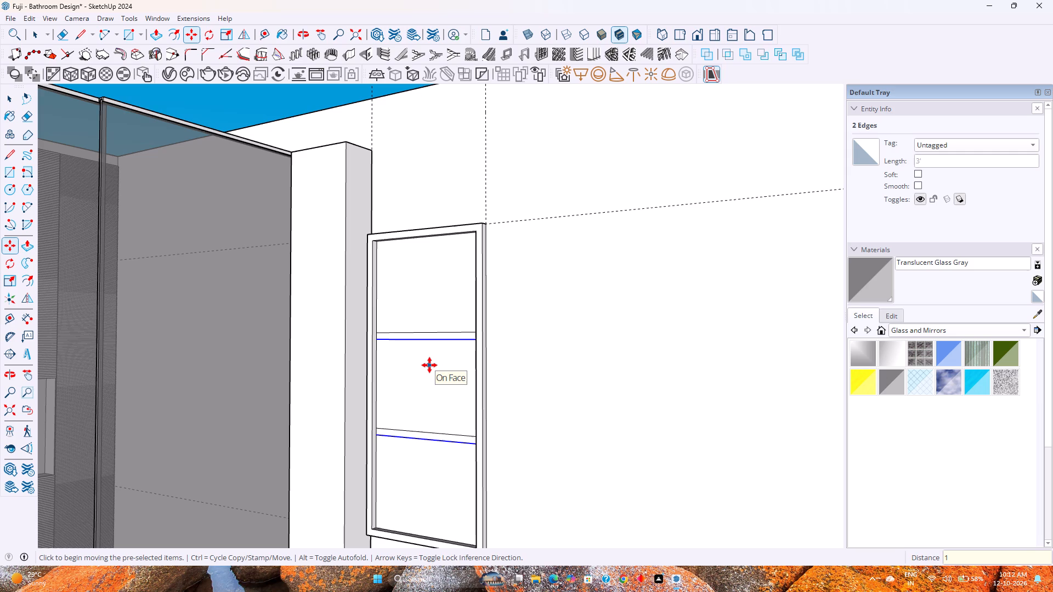
key("space")
Push/Pull both narrow shelf strips 1" outward, flush with the front of the niche frame.
scroll(441, 337, "up", 5)
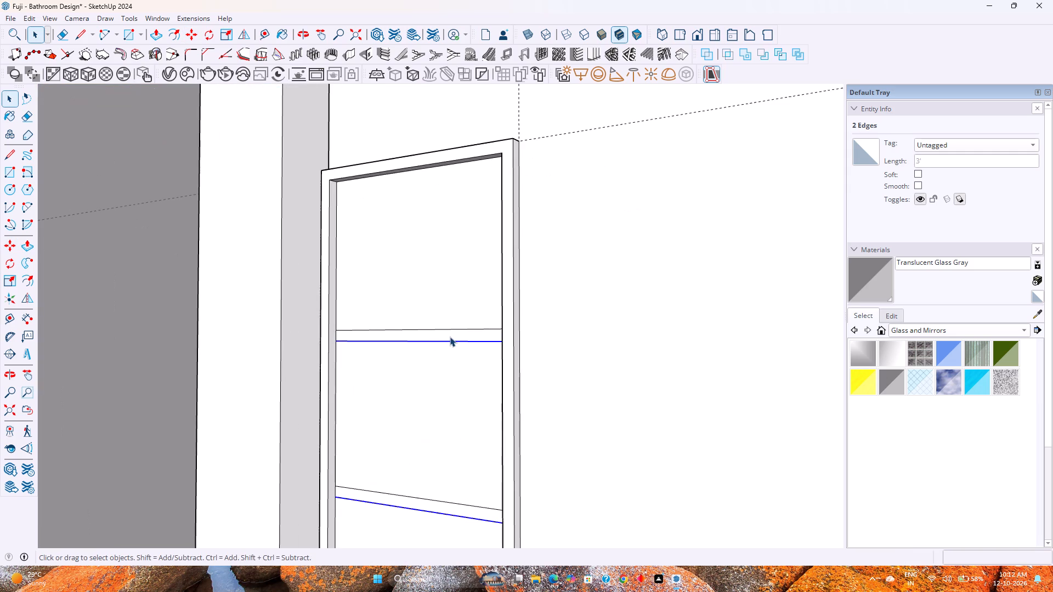
key("p")
left_click(466, 334)
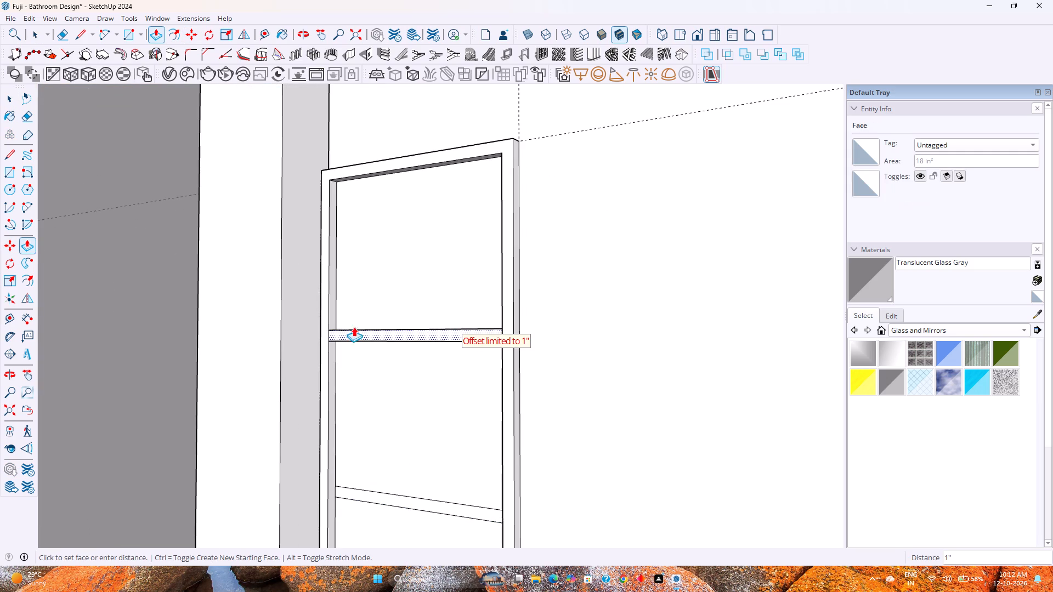
left_click(330, 317)
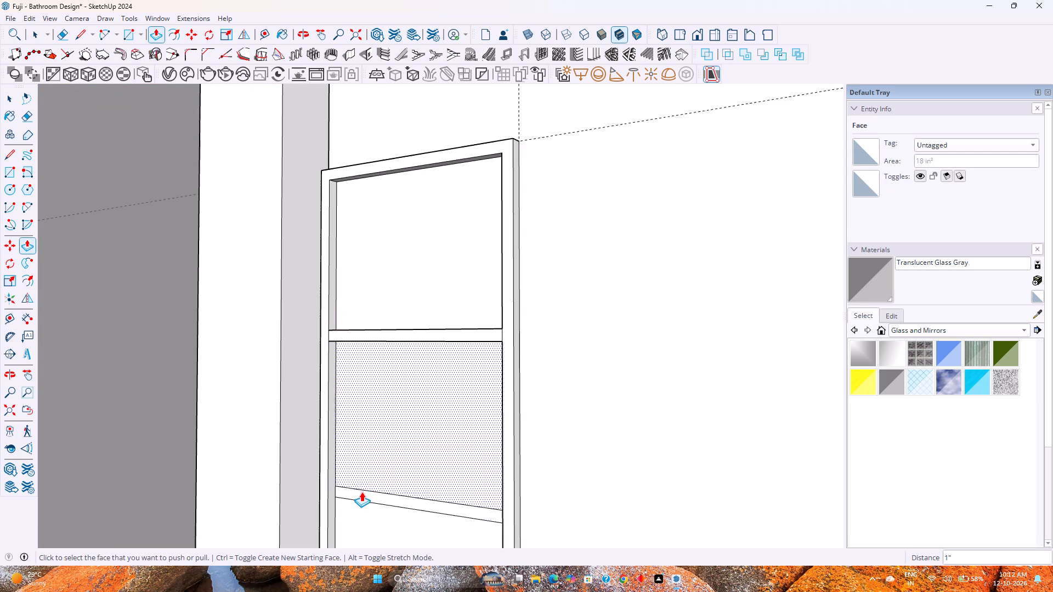
double_click(361, 493)
Erase the short seam edges at both ends of the two shelf strips so they merge with the frame's front face.
key("e")
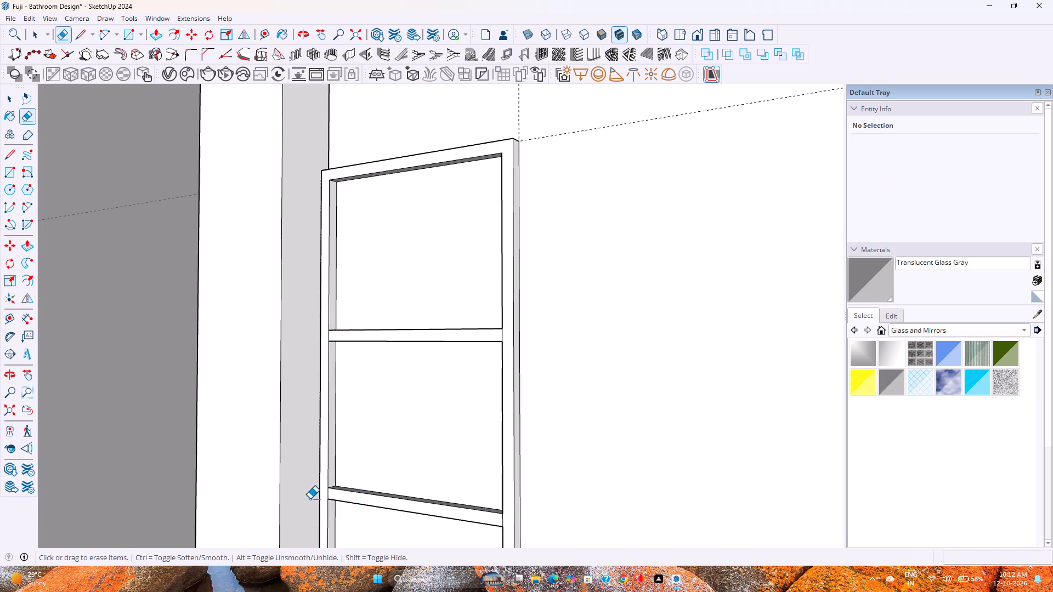
scroll(330, 504, "up", 7)
left_click(326, 482)
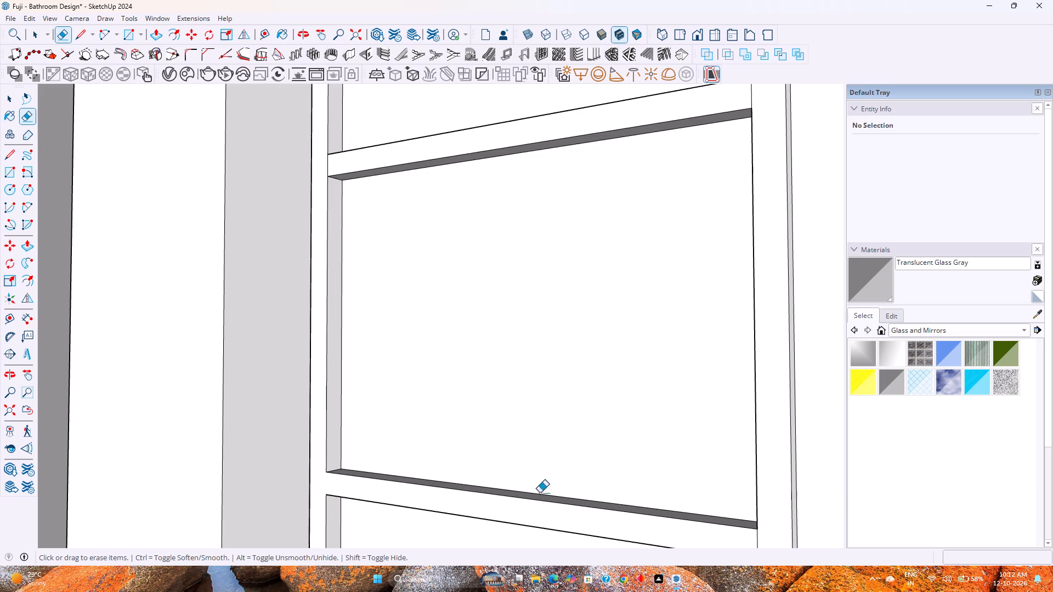
scroll(739, 494, "down", 5)
left_click(751, 524)
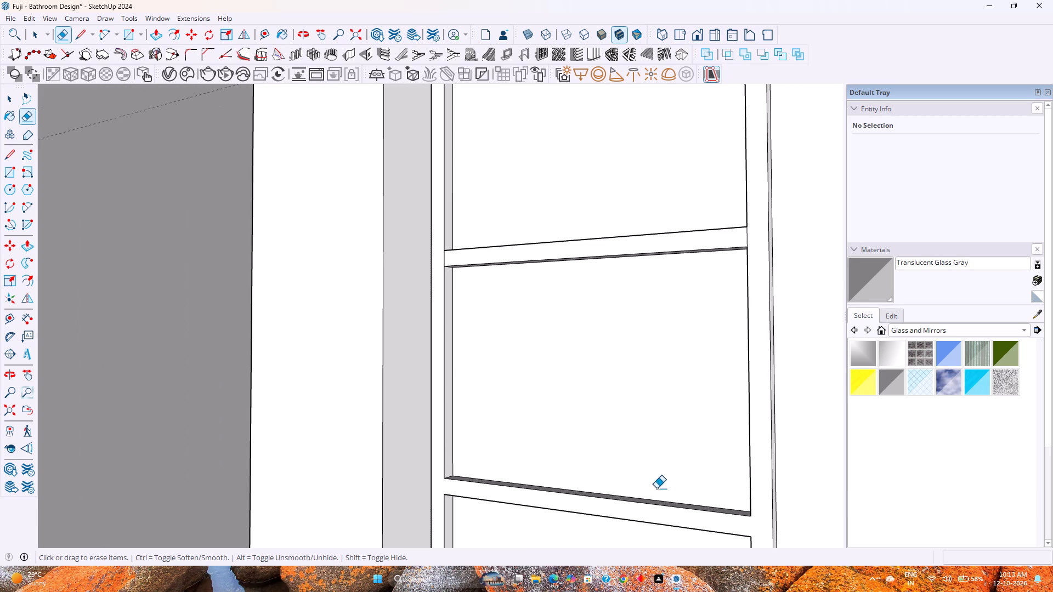
middle_click_drag(611, 466, 537, 389, "shift")
scroll(535, 389, "down", 4)
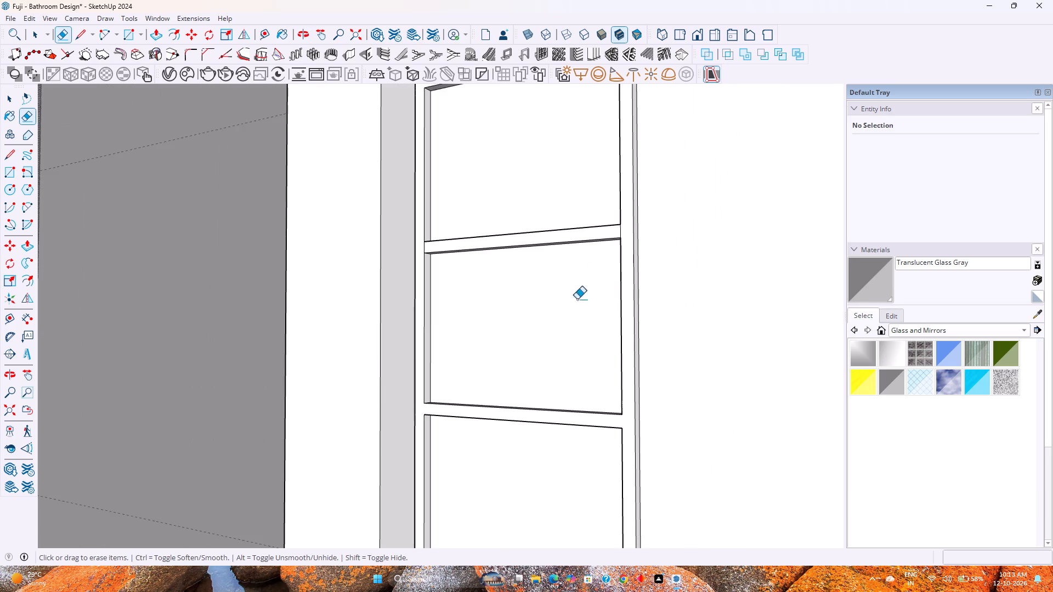
scroll(607, 245, "up", 7)
left_click_drag(623, 223, 627, 221)
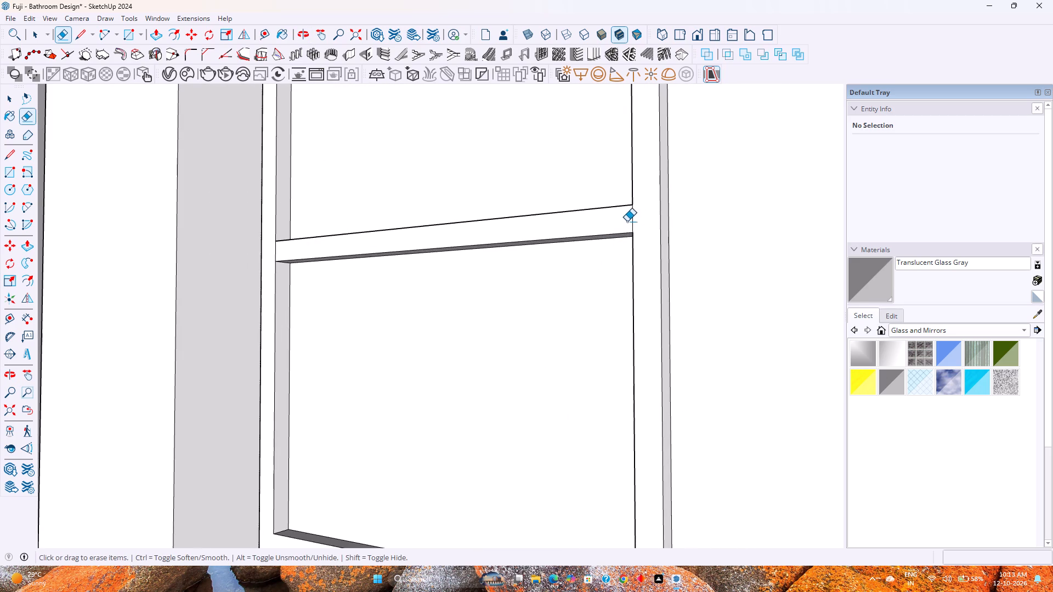
left_click_drag(627, 221, 632, 219)
left_click(276, 248)
Push/Pull the three niche panels between the shelves 4.5" into the back wall.
scroll(301, 264, "down", 10)
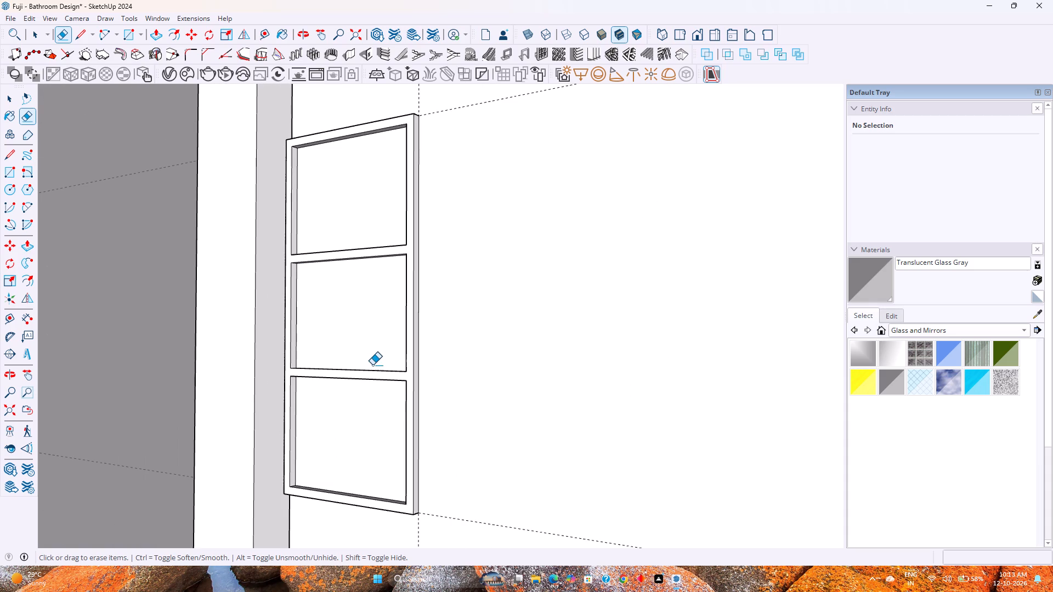
key("p")
left_click(366, 338)
type("4.5")
key("Return")
double_click(348, 451)
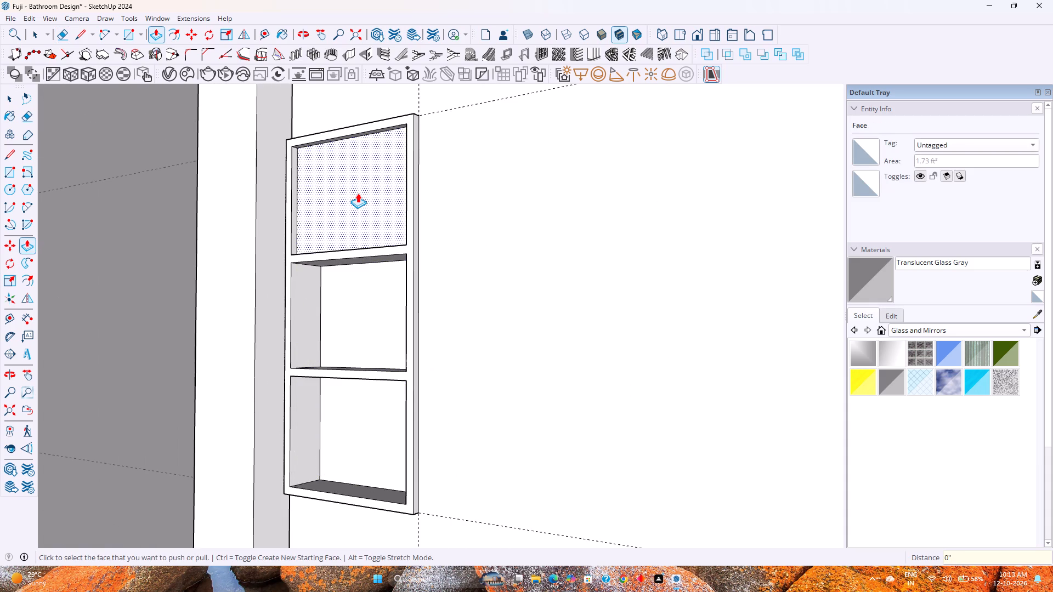
double_click(358, 193)
key("space")
Delete all construction guides from the model.
scroll(363, 193, "down", 2)
middle_click_drag(363, 193, 350, 320)
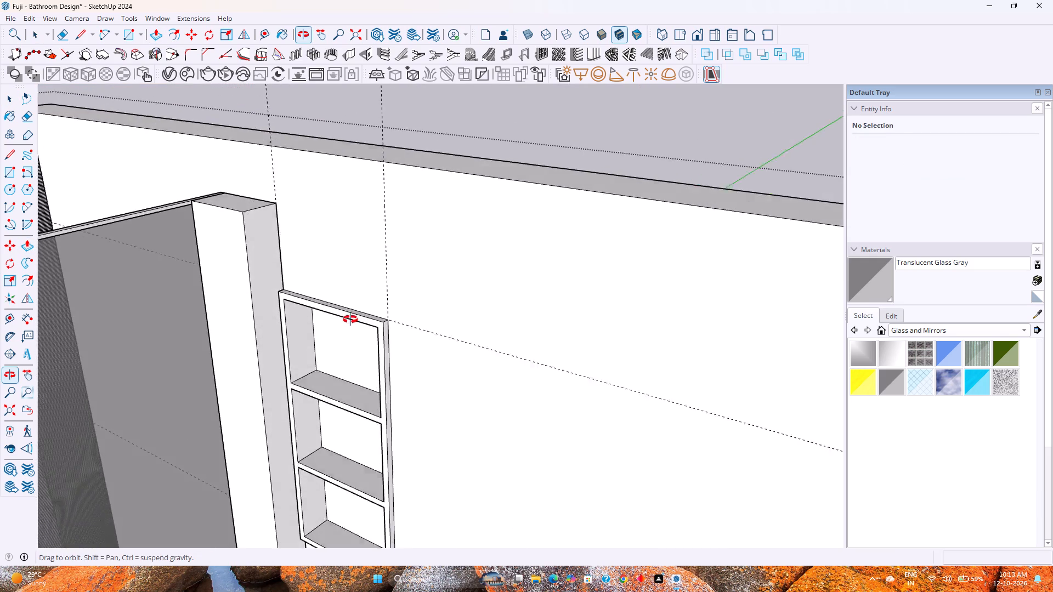
middle_click_drag(350, 320, 407, 301)
scroll(410, 298, "down", 6)
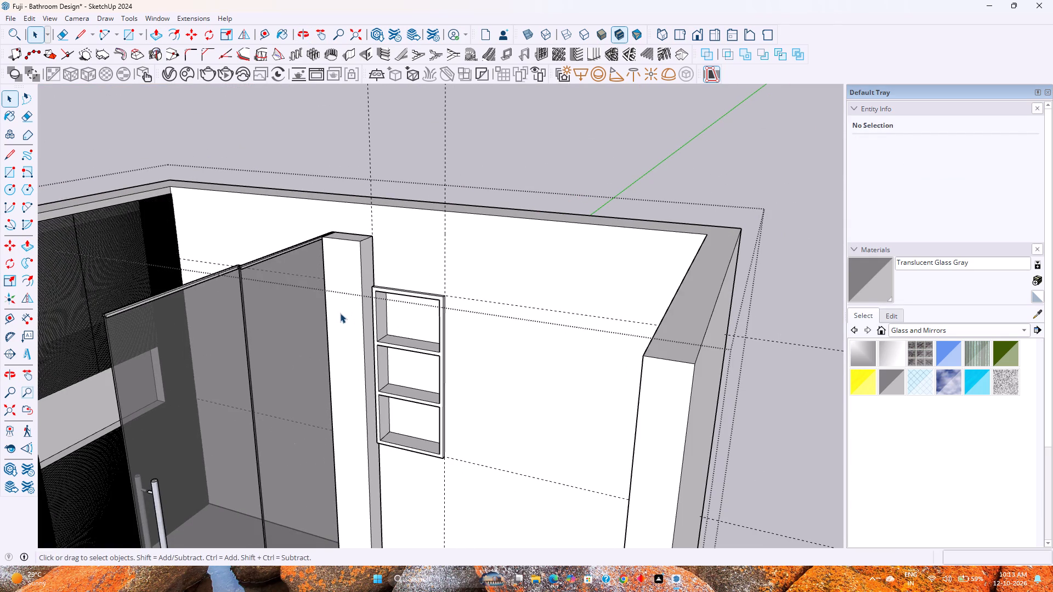
scroll(340, 313, "down", 3)
middle_click_drag(356, 379, 350, 309)
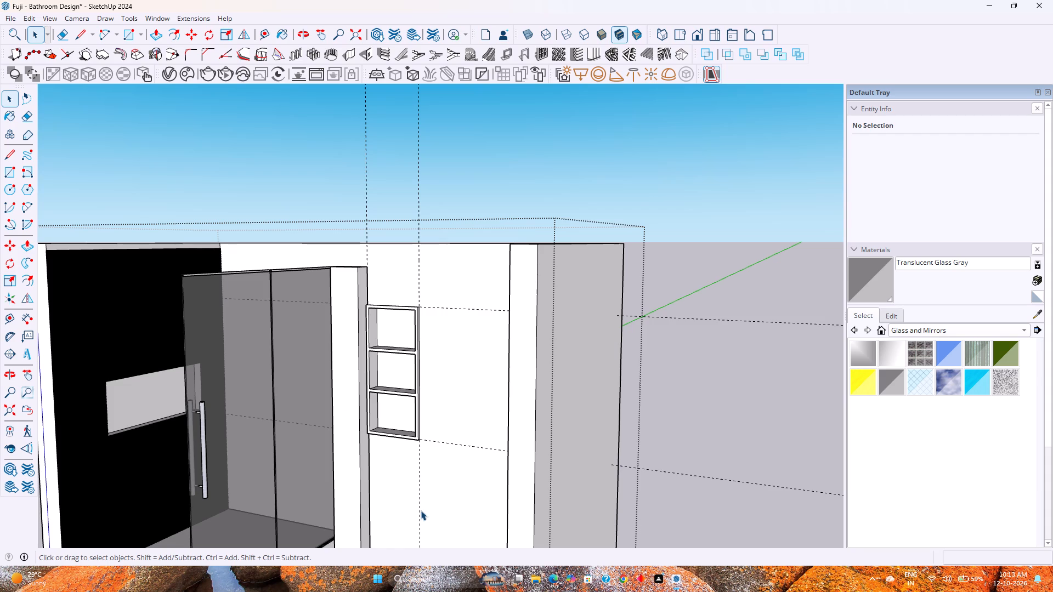
scroll(421, 510, "down", 2)
middle_click_drag(421, 510, 422, 492)
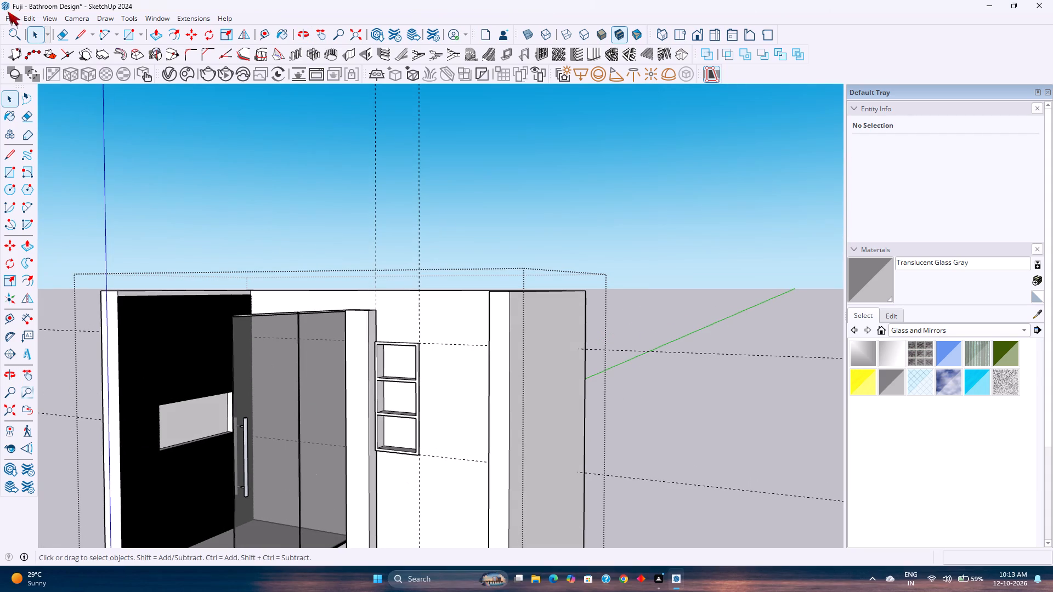
left_click(27, 15)
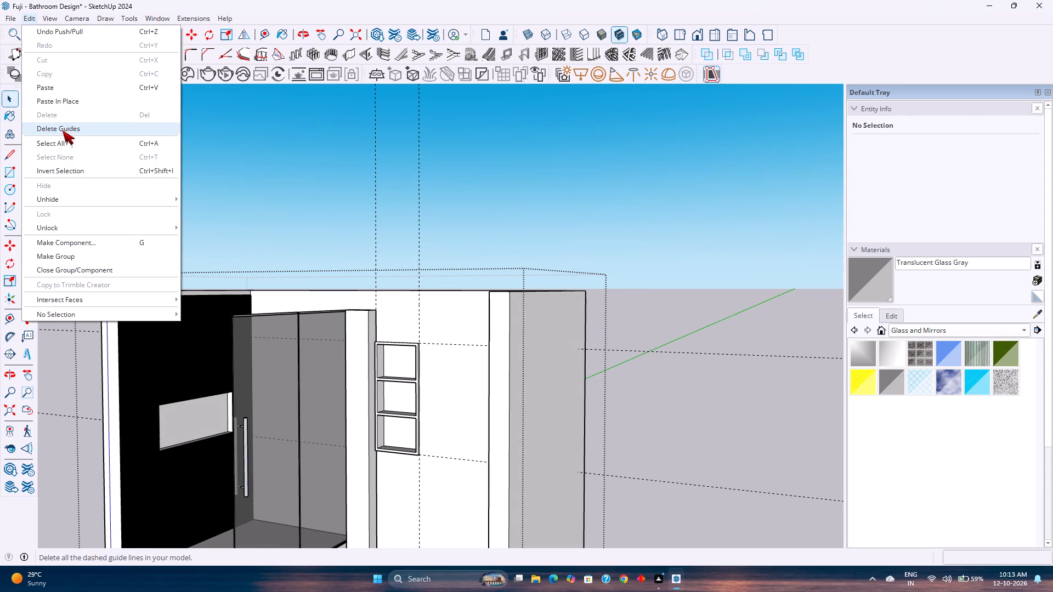
left_click(63, 130)
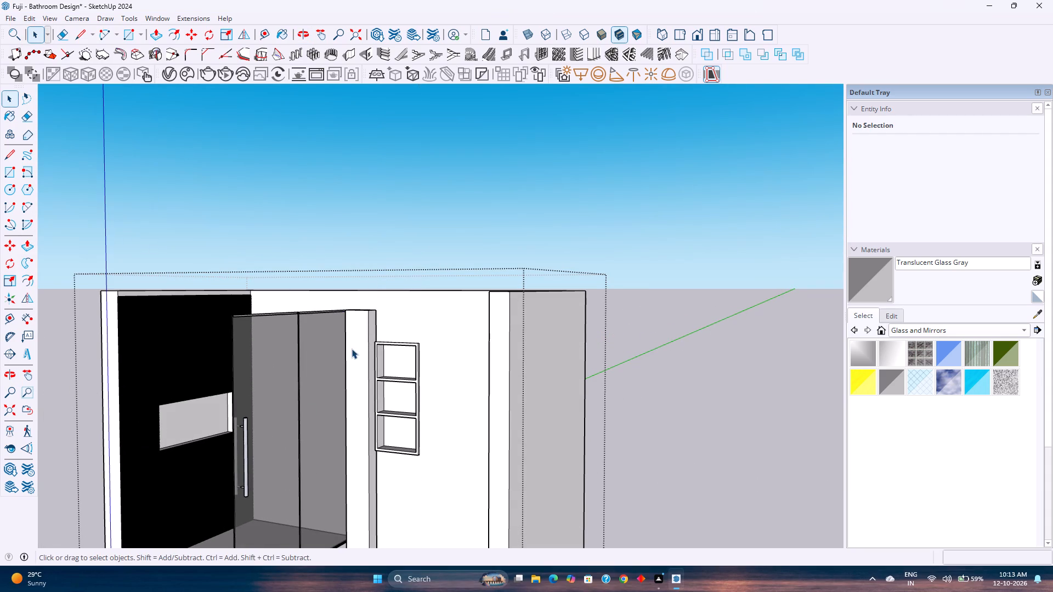
Leave the wall's editing context and open the shower enclosure group with the glass panels and base for editing.
scroll(352, 349, "down", 3)
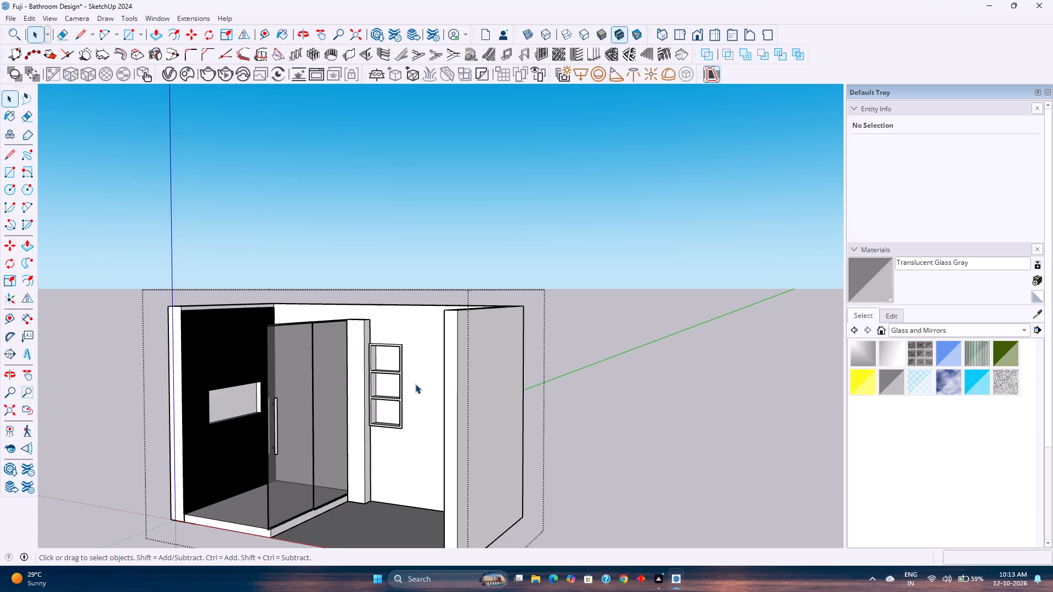
scroll(398, 394, "up", 1)
middle_click_drag(407, 399, 542, 405)
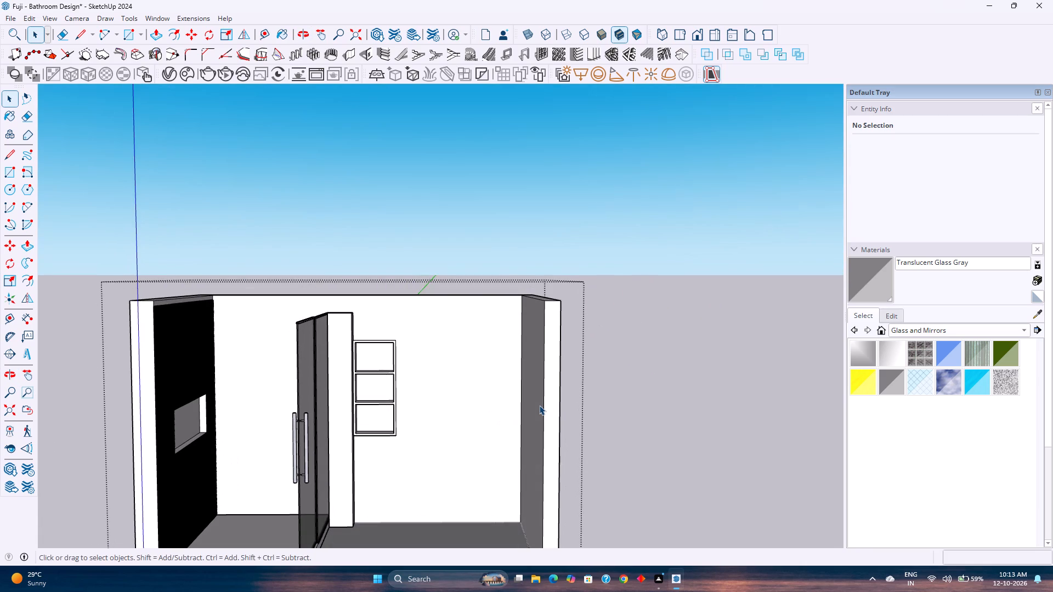
middle_click_drag(456, 440, 343, 441)
left_click(435, 438)
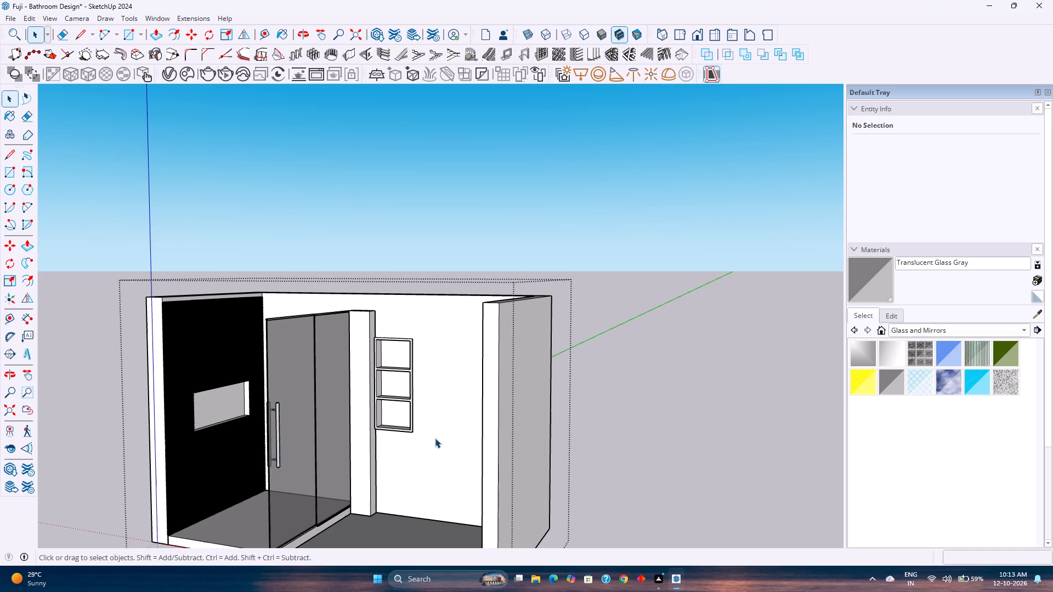
left_click(608, 460)
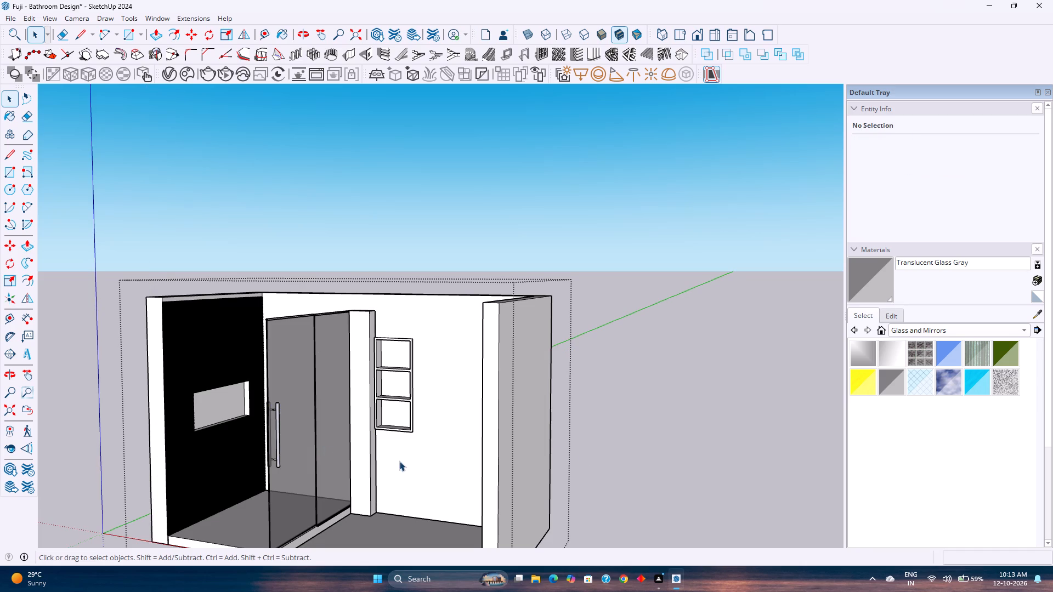
middle_click_drag(398, 464, 392, 382, "shift")
left_click(364, 417)
double_click(364, 417)
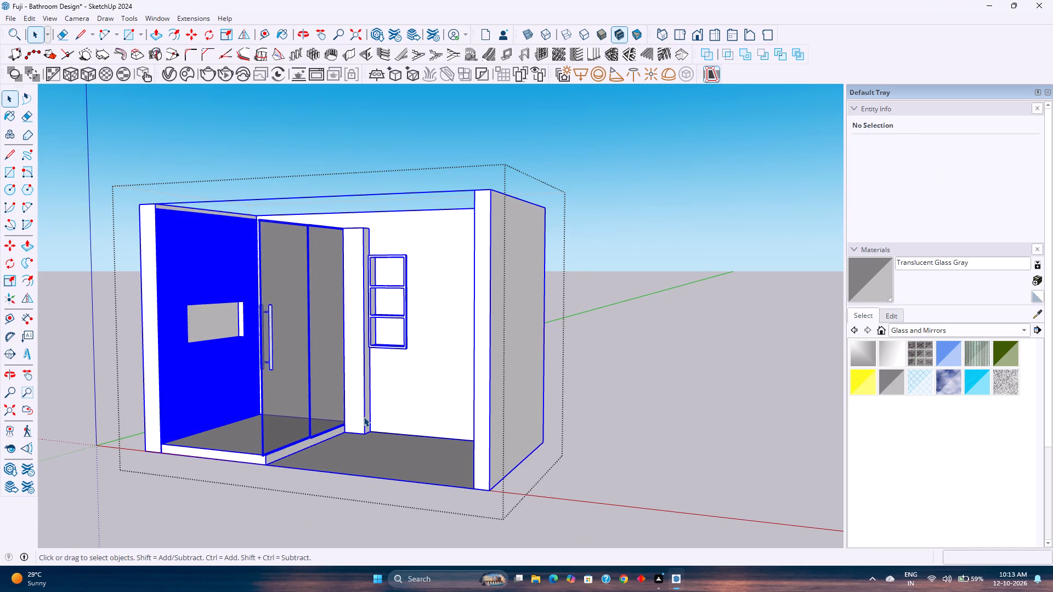
left_click(364, 417)
middle_click_drag(364, 417, 412, 559)
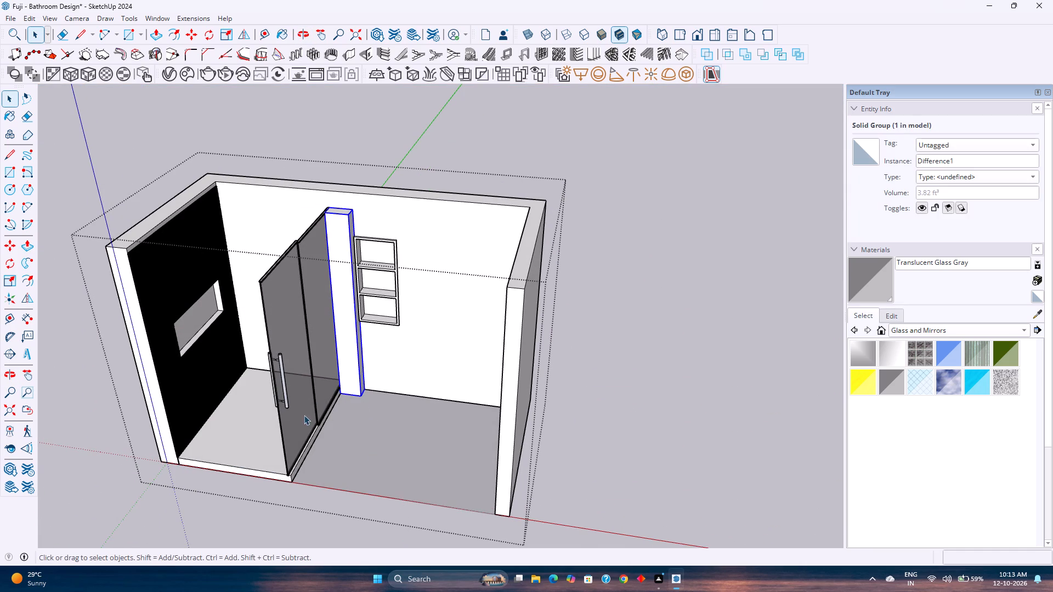
left_click(311, 444)
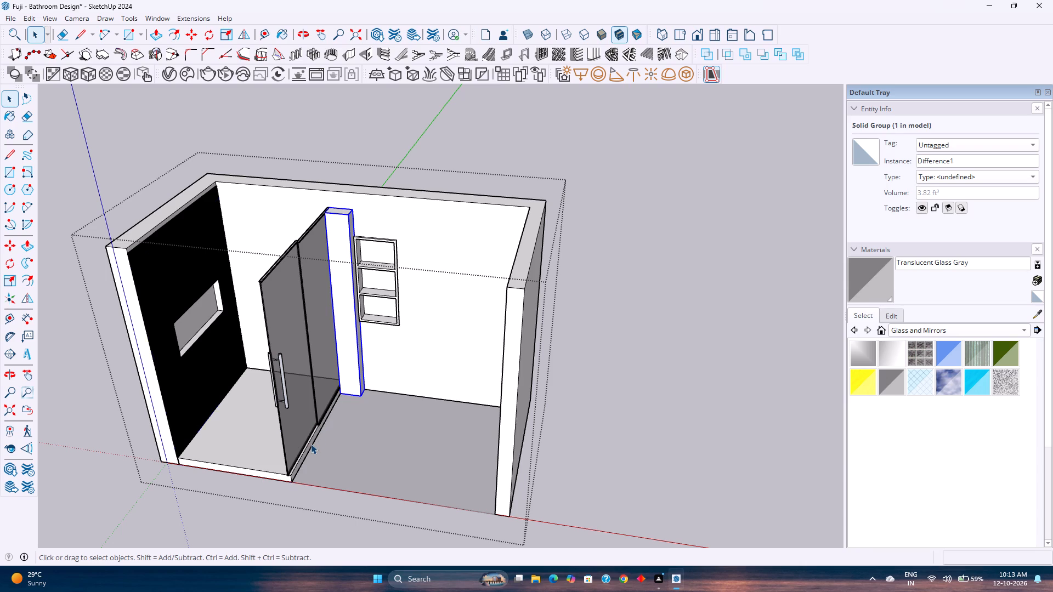
double_click(311, 444)
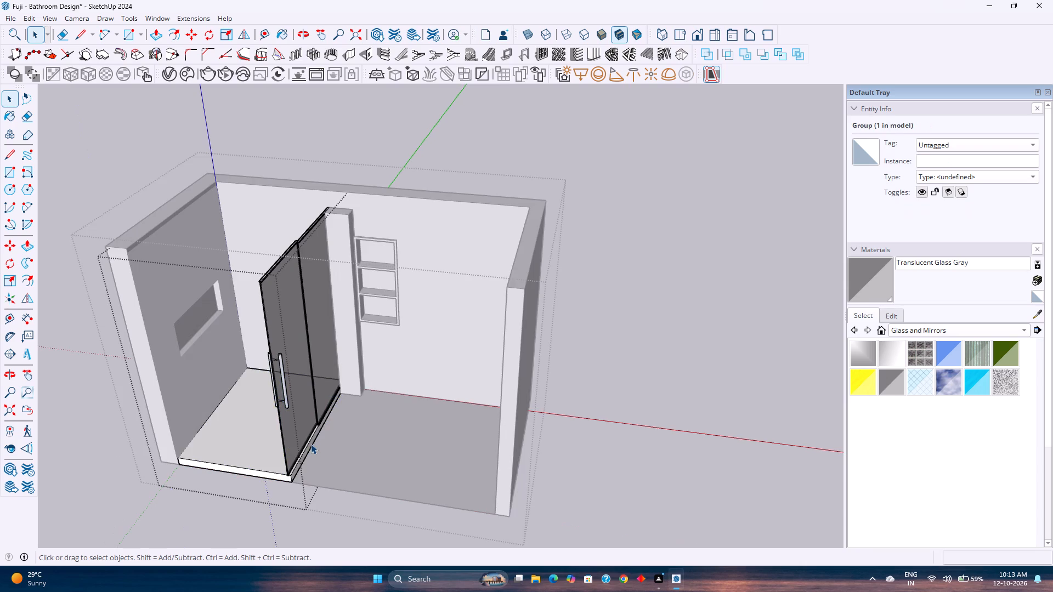
Open the 3D Warehouse model library.
scroll(325, 423, "up", 3)
middle_click_drag(325, 423, 375, 401)
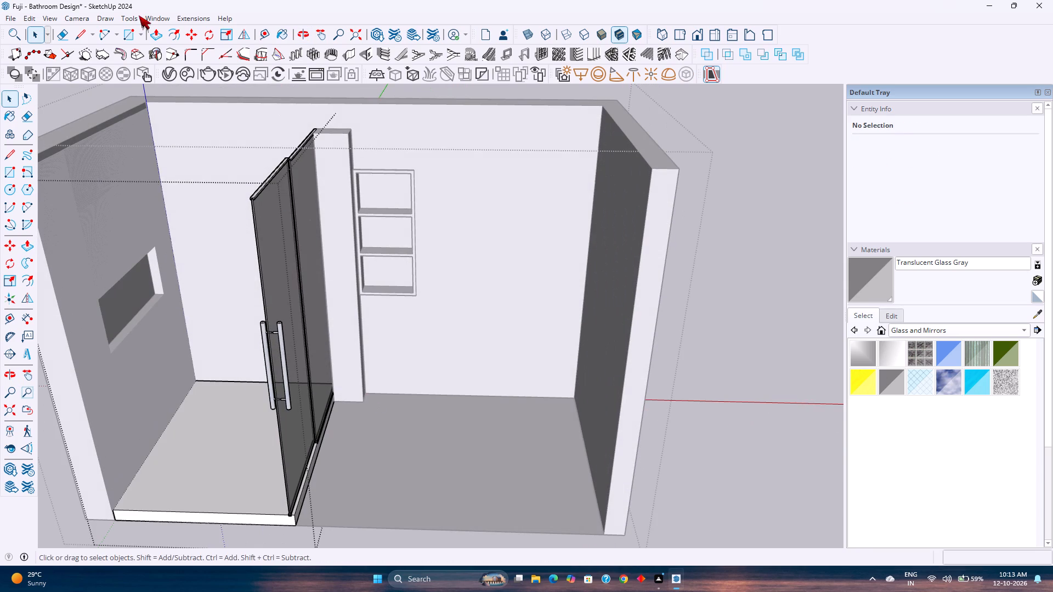
left_click(161, 21)
left_click(196, 104)
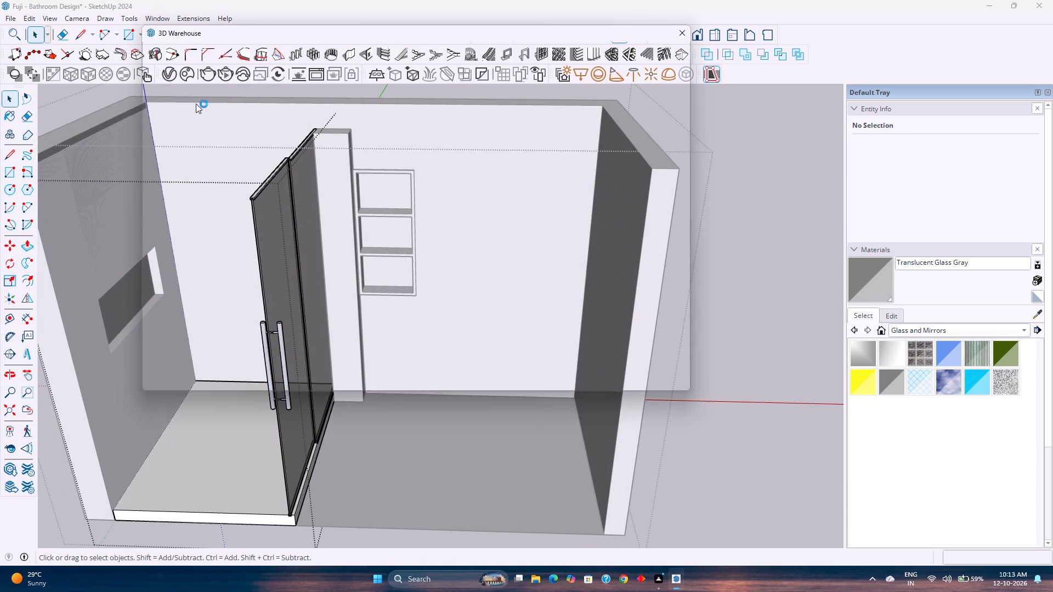
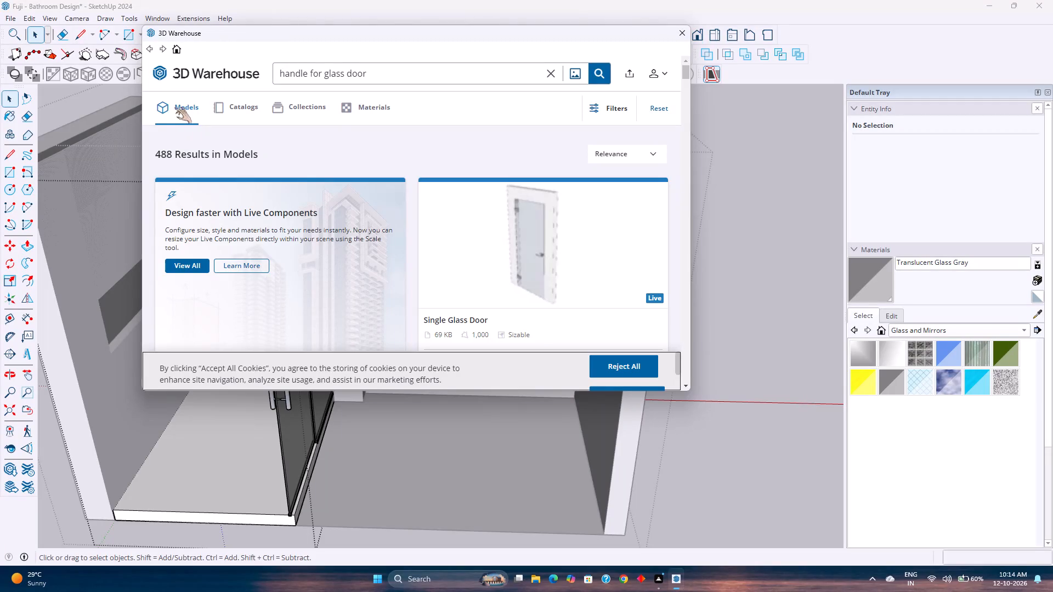
Search the 3D Warehouse for "wall hang toilet".
left_click(548, 70)
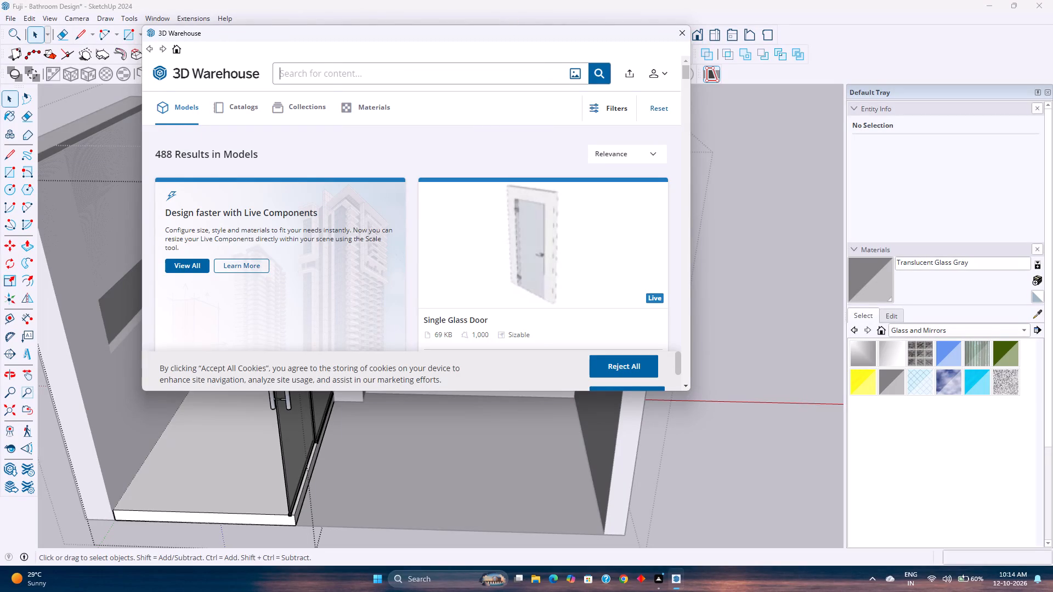
type("wall hang toel")
key("BackSpace")
key("BackSpace")
type("ilet")
key("Return")
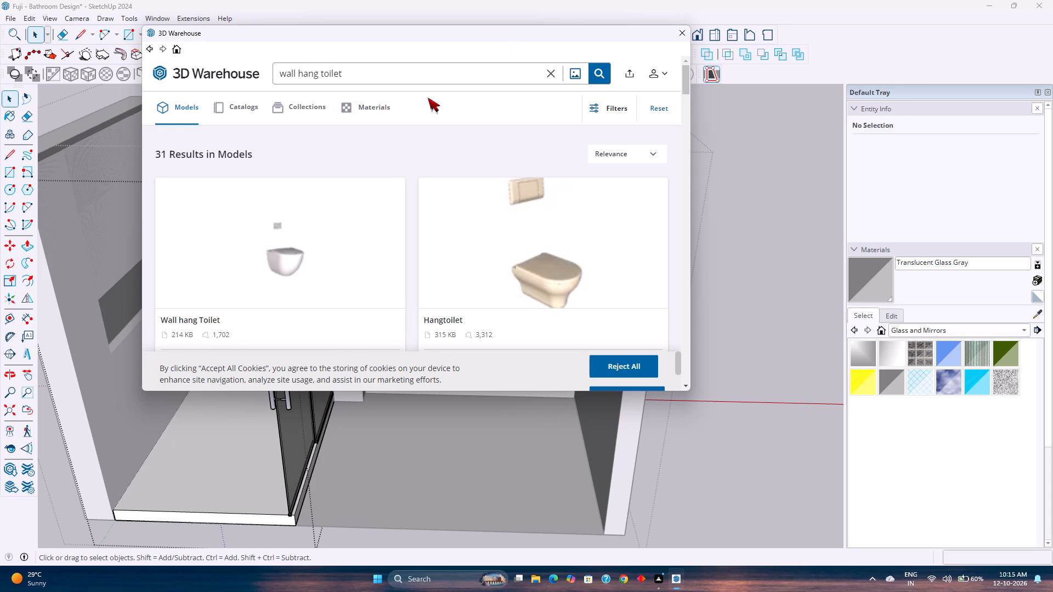
Browse the toilet search results for a suitable wall-hung model for the bathroom.
scroll(349, 218, "down", 5)
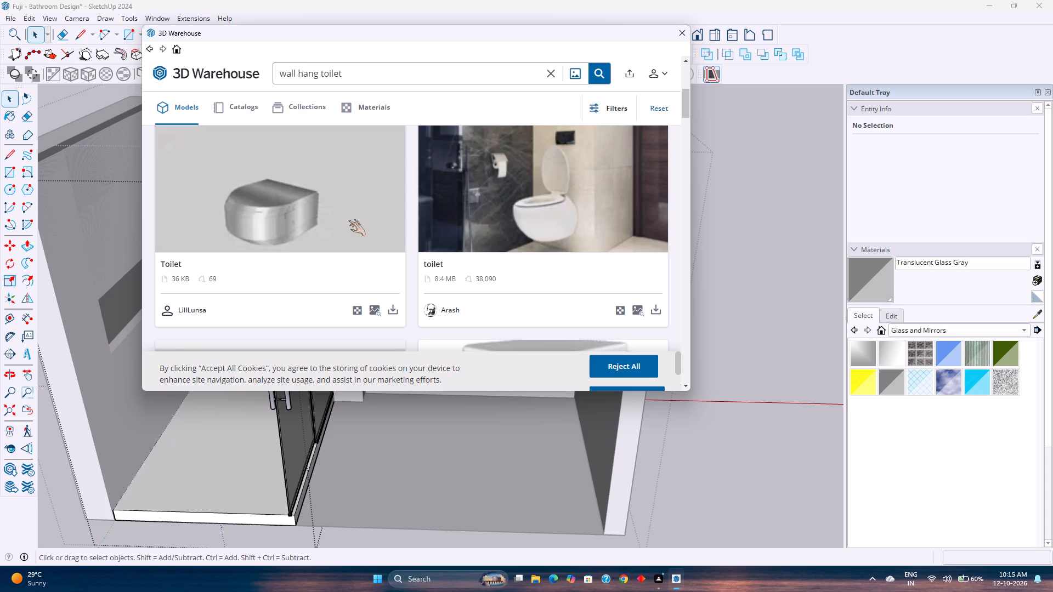
scroll(348, 220, "down", 5)
scroll(348, 220, "up", 5)
scroll(348, 220, "down", 2)
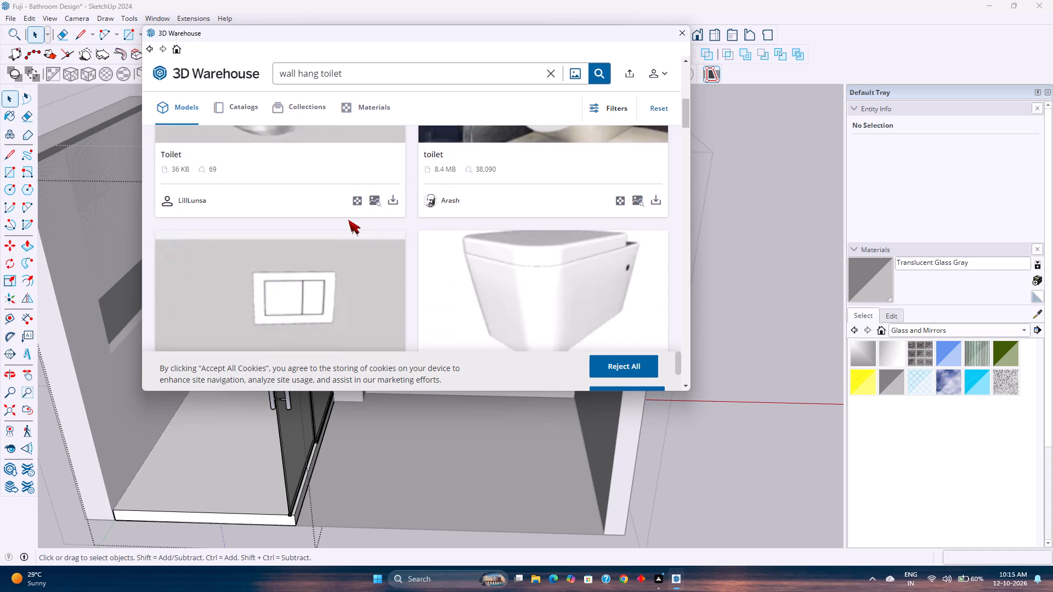
scroll(376, 243, "down", 3)
scroll(376, 243, "up", 2)
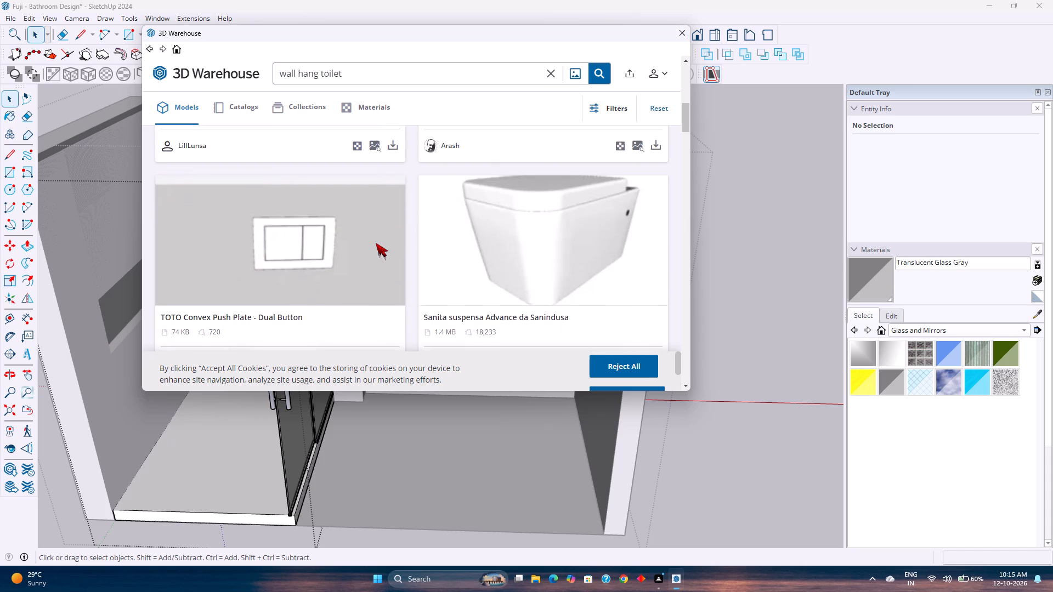
scroll(376, 243, "down", 5)
scroll(378, 241, "up", 3)
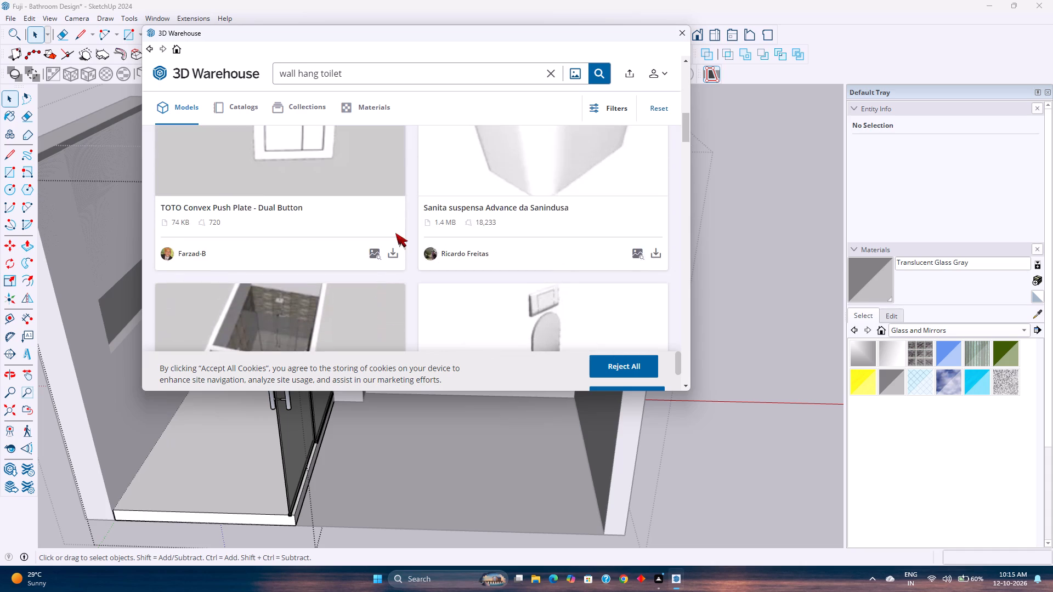
scroll(395, 233, "up", 2)
scroll(606, 259, "down", 3)
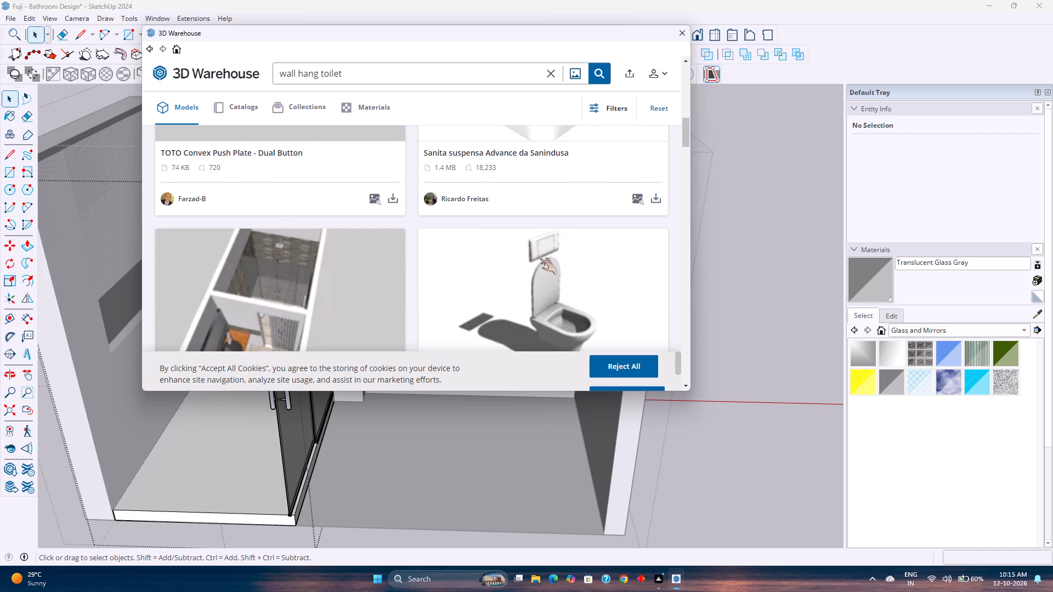
scroll(581, 226, "up", 3)
scroll(581, 226, "down", 10)
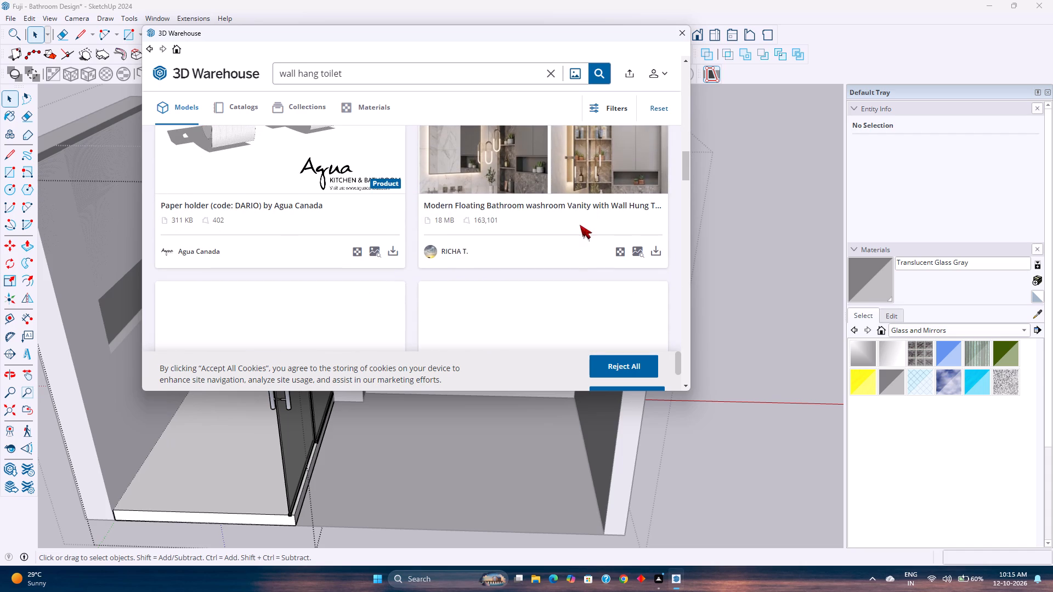
scroll(580, 221, "up", 3)
scroll(580, 221, "down", 5)
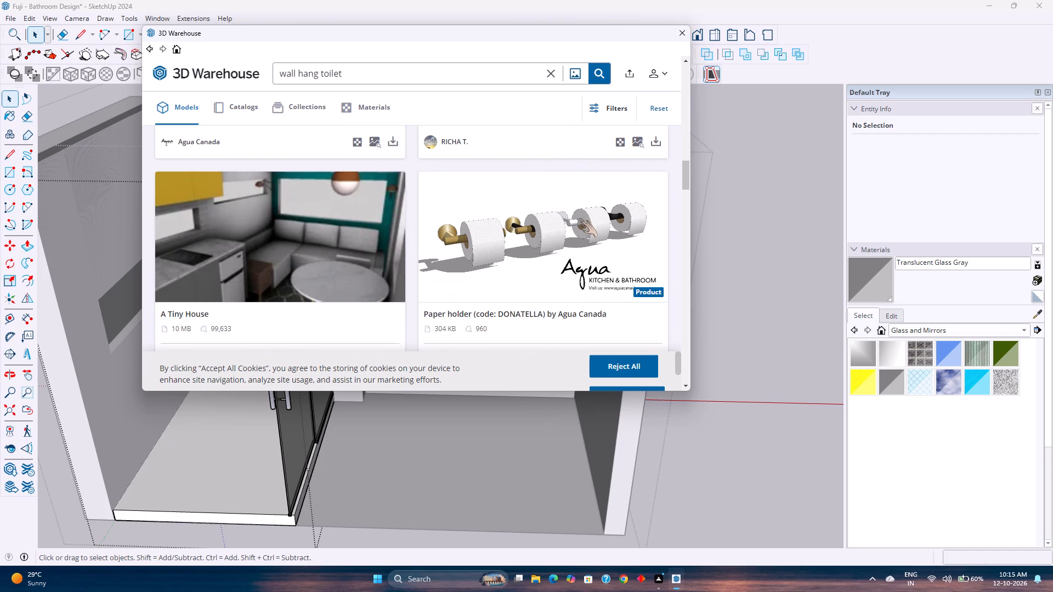
scroll(579, 222, "down", 5)
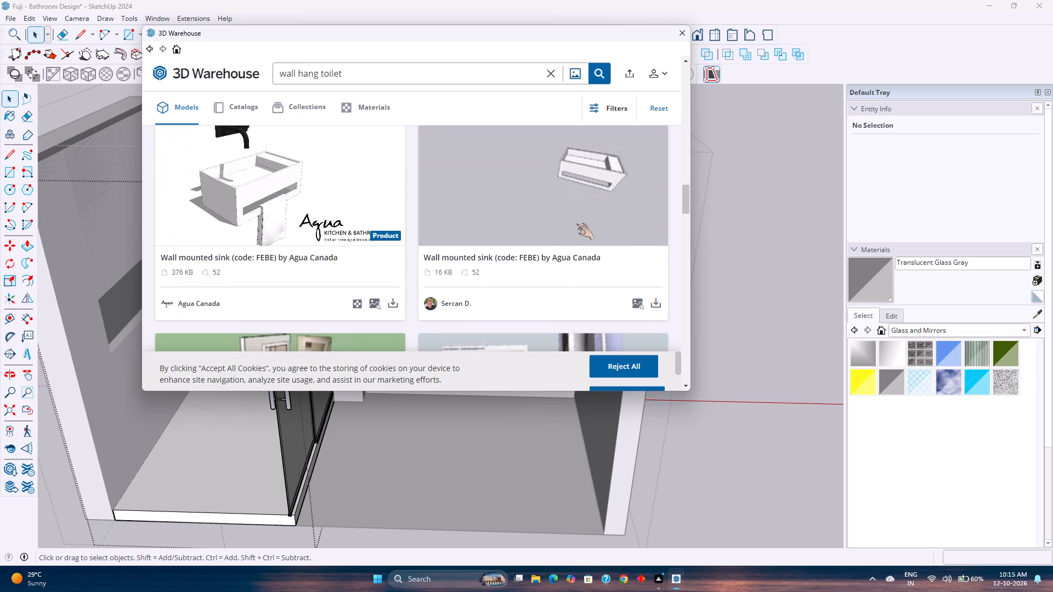
scroll(576, 224, "down", 5)
scroll(571, 230, "up", 3)
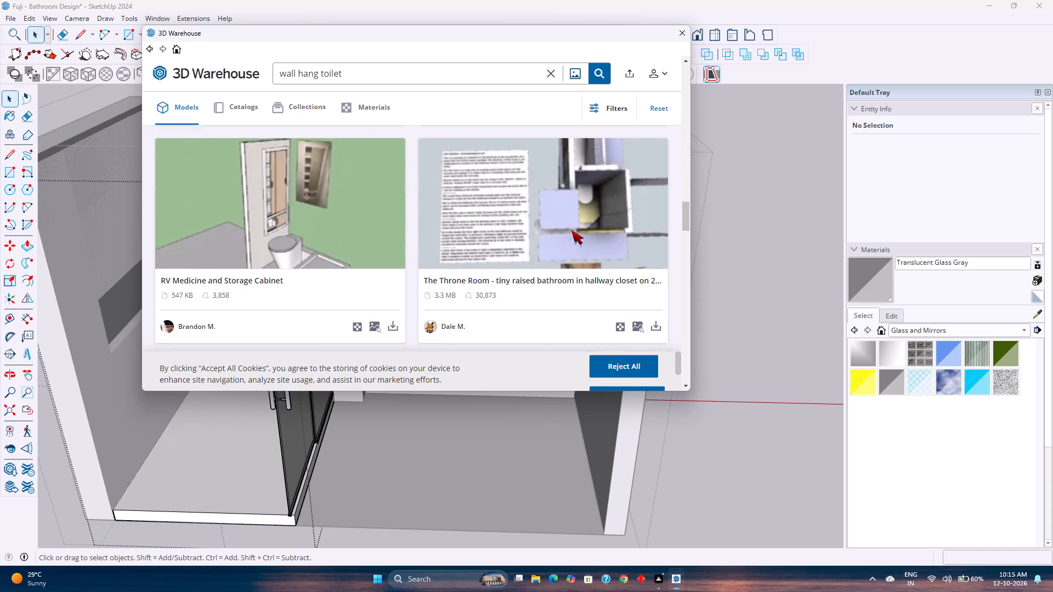
scroll(571, 230, "up", 20)
scroll(571, 230, "up", 1)
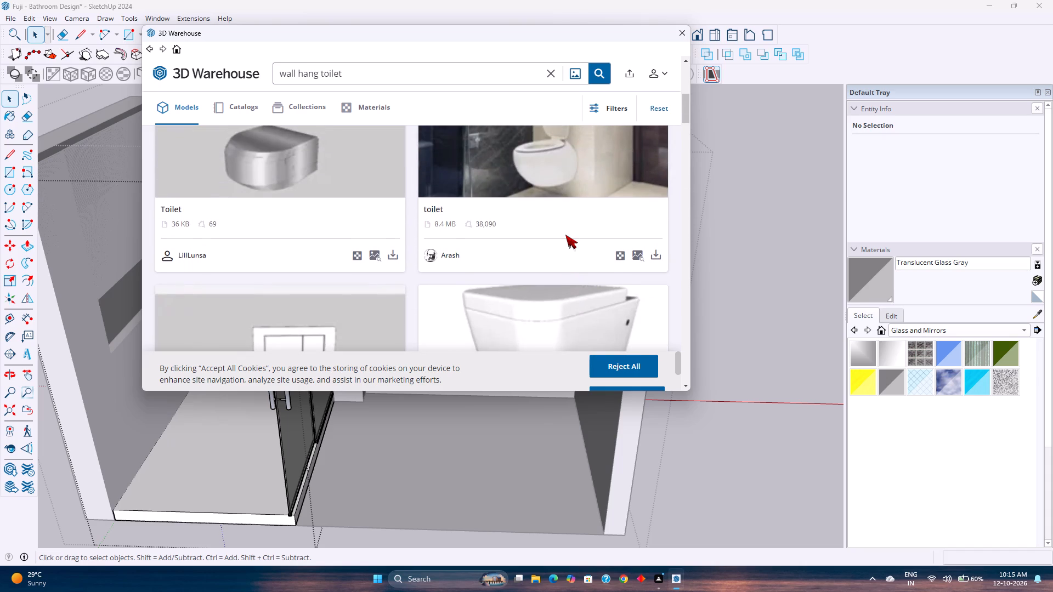
scroll(565, 235, "down", 4)
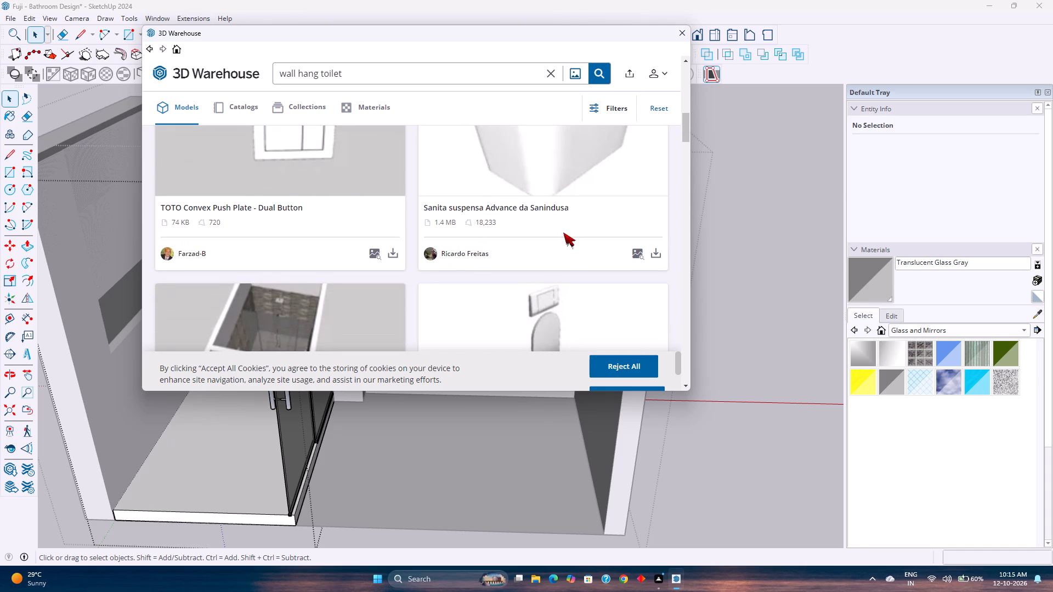
Load the Sanita suspensa Advance da Sanindusa toilet into the model and place it at the back wall below the niche.
left_click(652, 255)
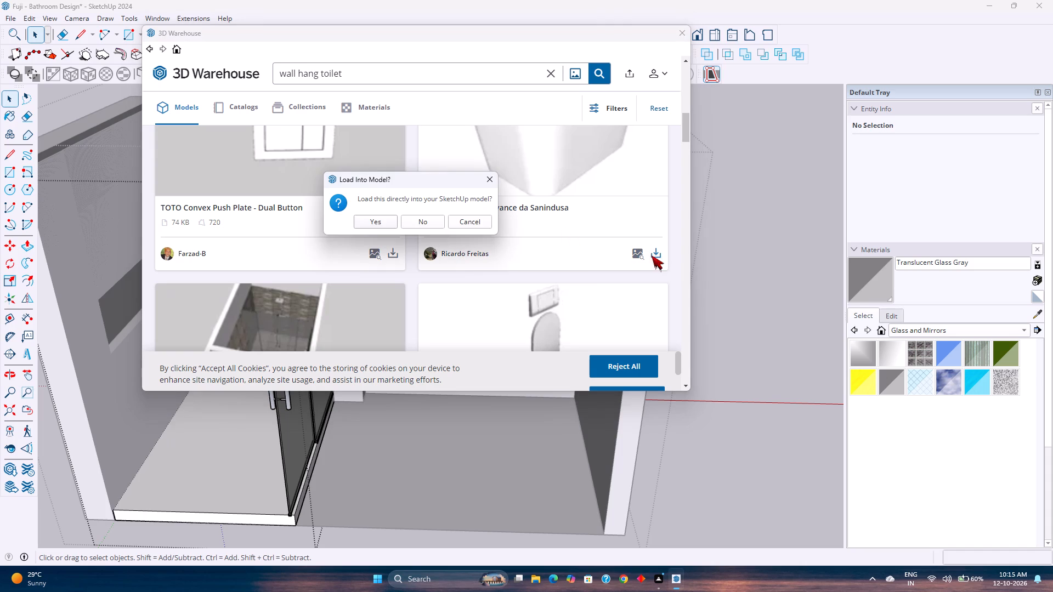
left_click(365, 226)
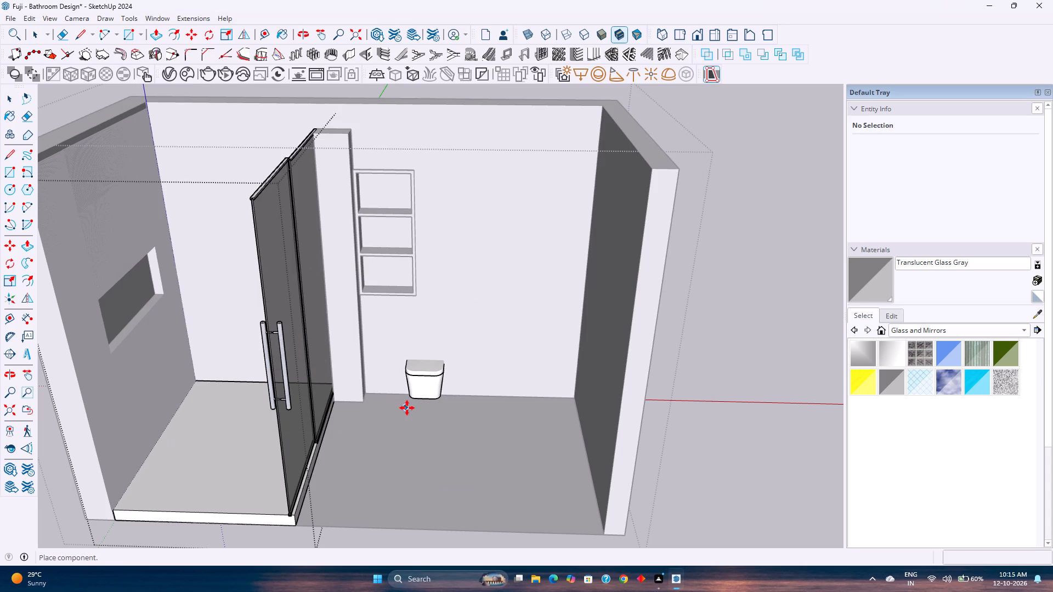
left_click(388, 427)
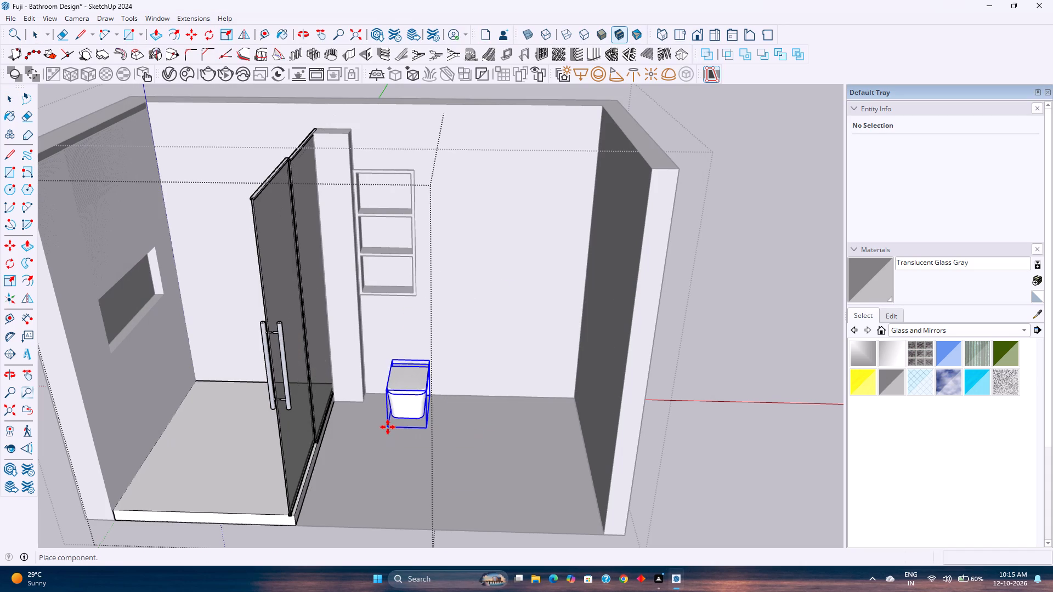
Move the toilet so its rear bottom corner sits on the edge where the back wall meets the floor.
middle_click_drag(477, 449, 373, 390)
scroll(444, 438, "up", 11)
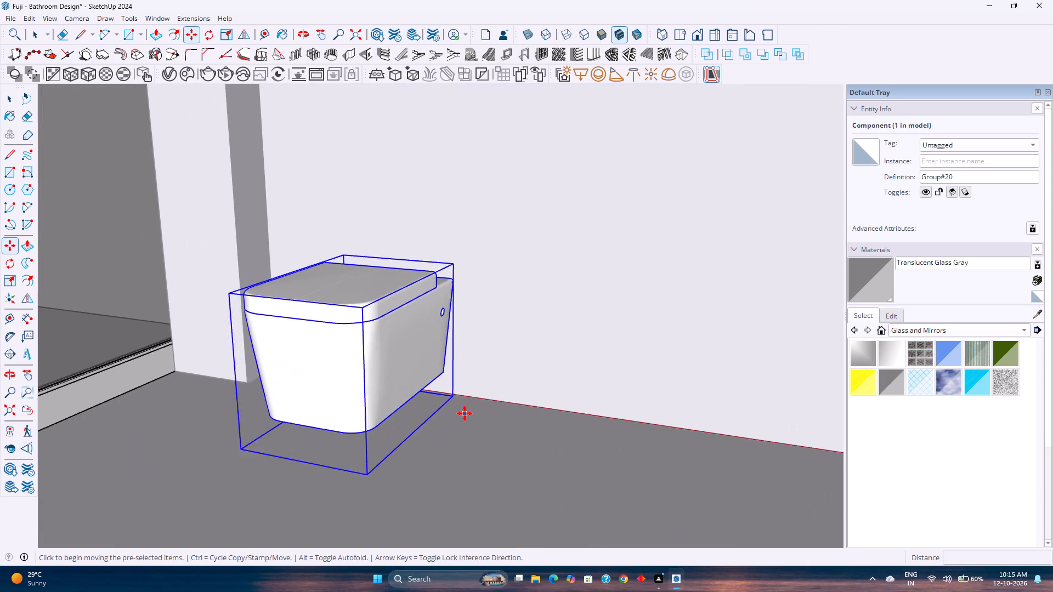
scroll(465, 413, "up", 3)
middle_click_drag(462, 412, 254, 382)
middle_click_drag(339, 392, 555, 406)
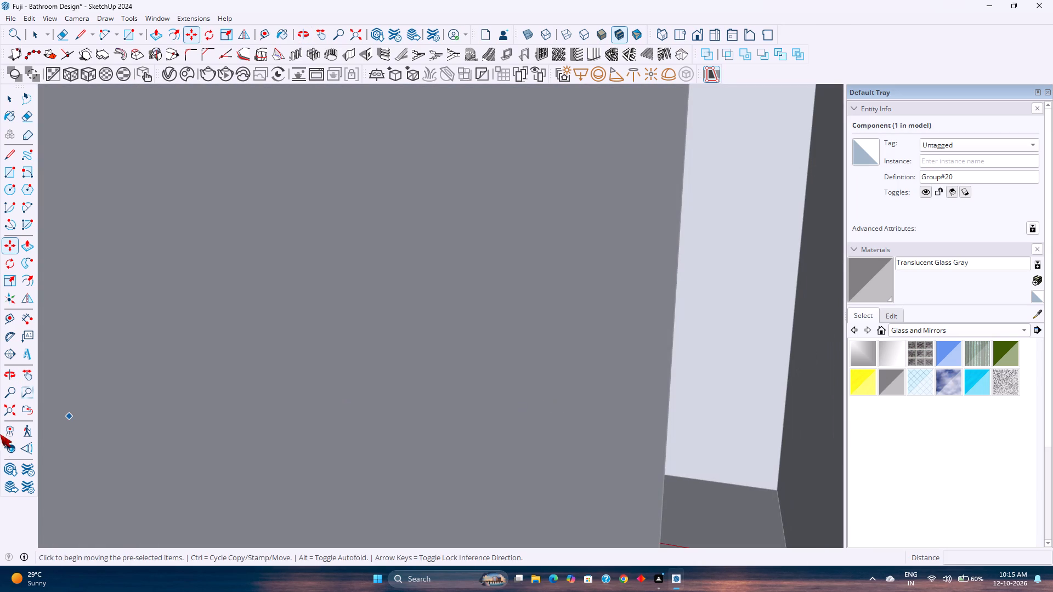
left_click(15, 410)
scroll(519, 426, "up", 5)
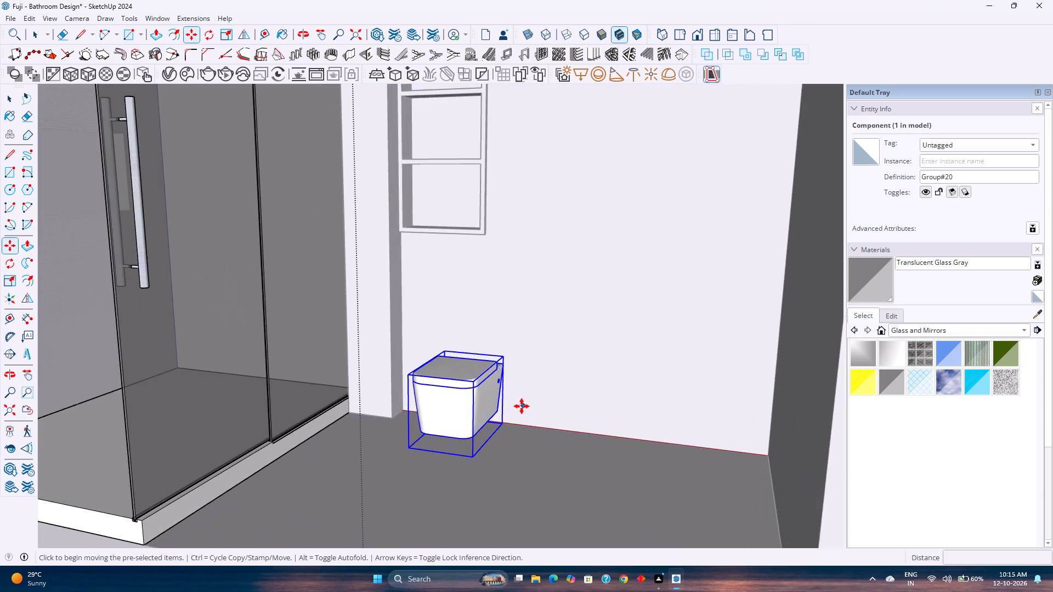
scroll(522, 406, "up", 5)
left_click(506, 423)
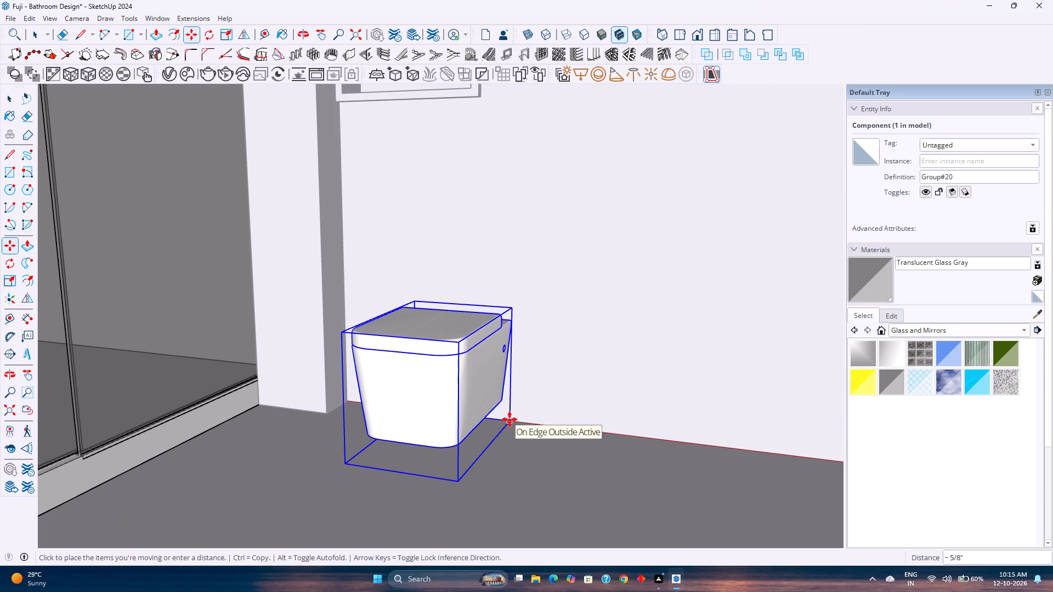
left_click(509, 419)
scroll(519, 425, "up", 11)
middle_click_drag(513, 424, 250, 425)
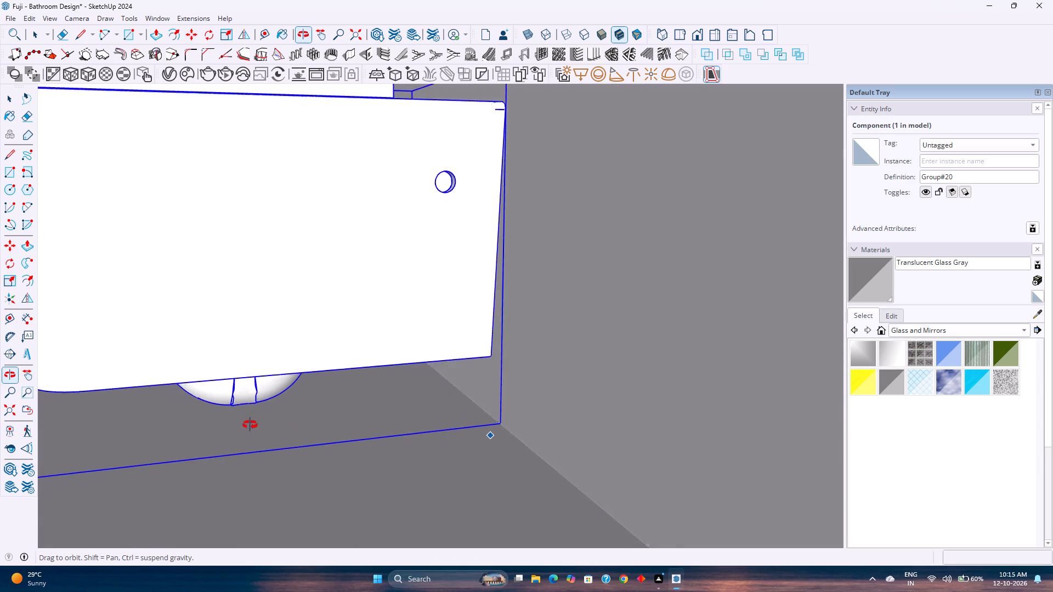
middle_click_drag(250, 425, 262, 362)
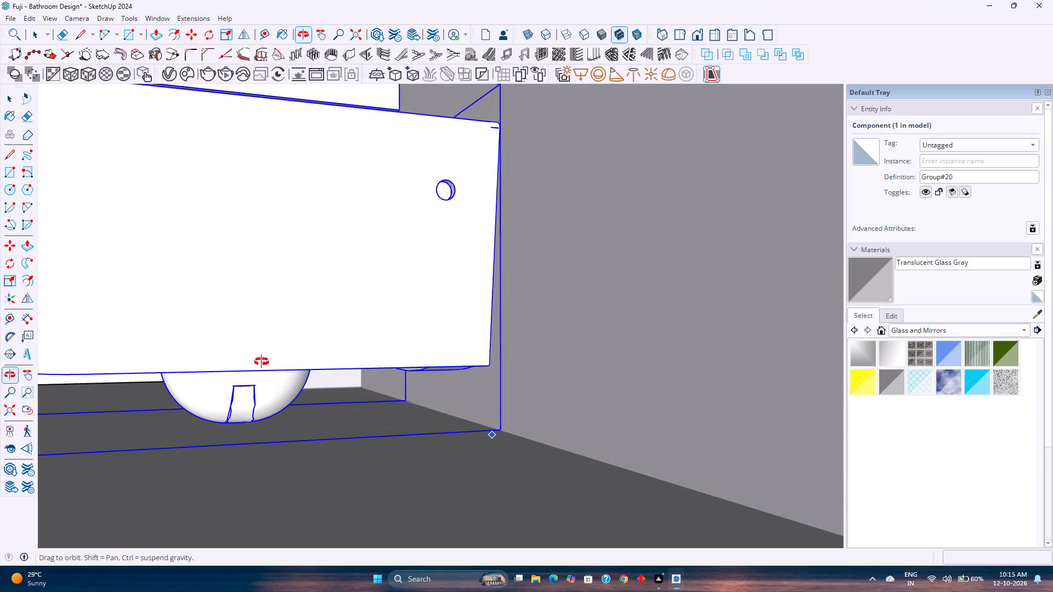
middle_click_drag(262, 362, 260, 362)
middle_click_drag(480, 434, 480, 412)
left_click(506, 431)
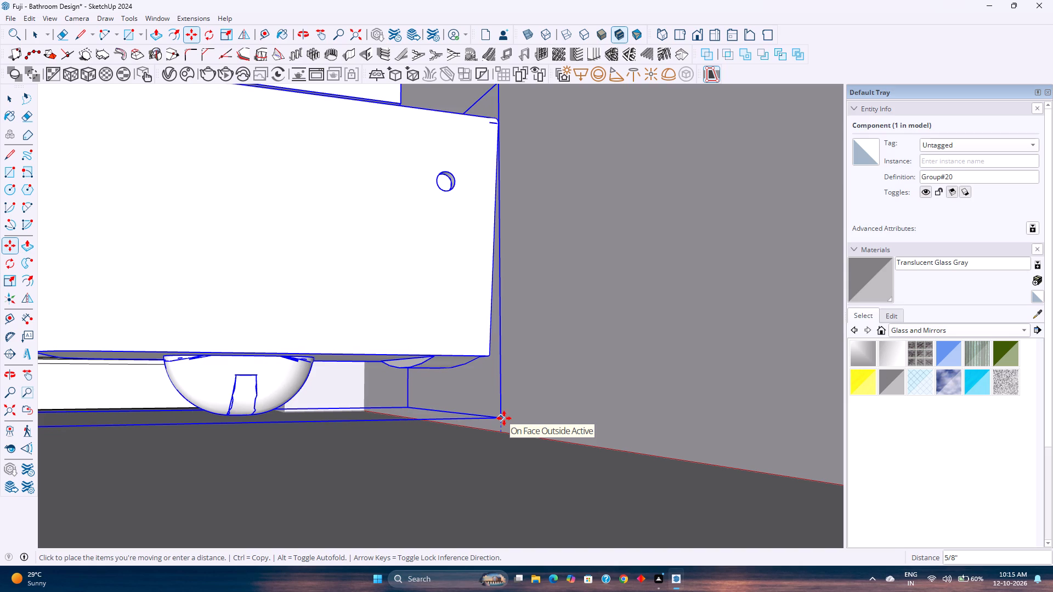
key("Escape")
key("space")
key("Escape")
Move the group containing the toilet and the shower enclosure 3" upward along the back wall.
middle_click_drag(443, 425, 609, 377)
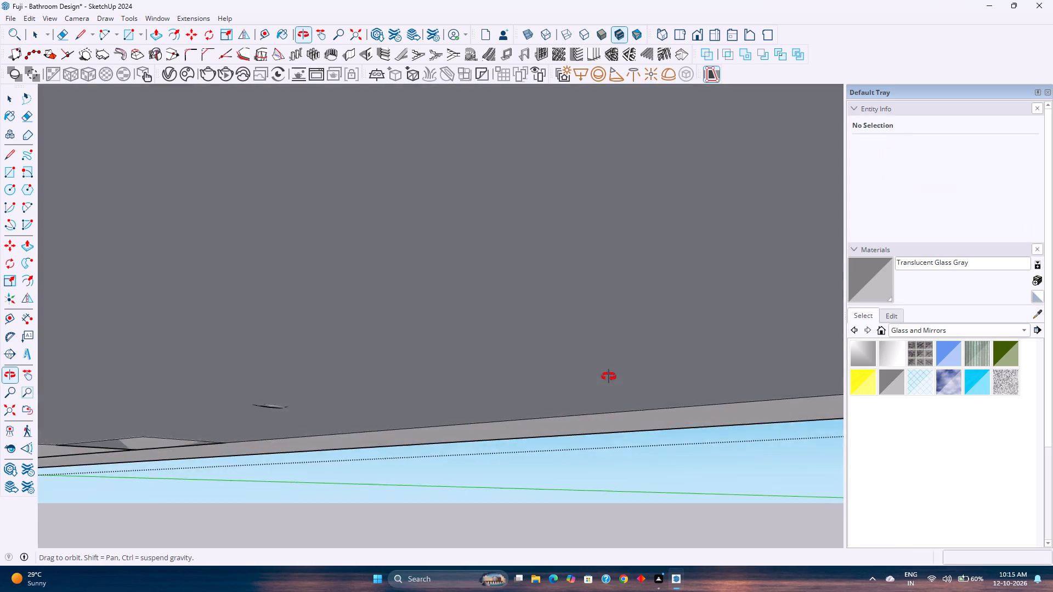
middle_click_drag(609, 377, 443, 481)
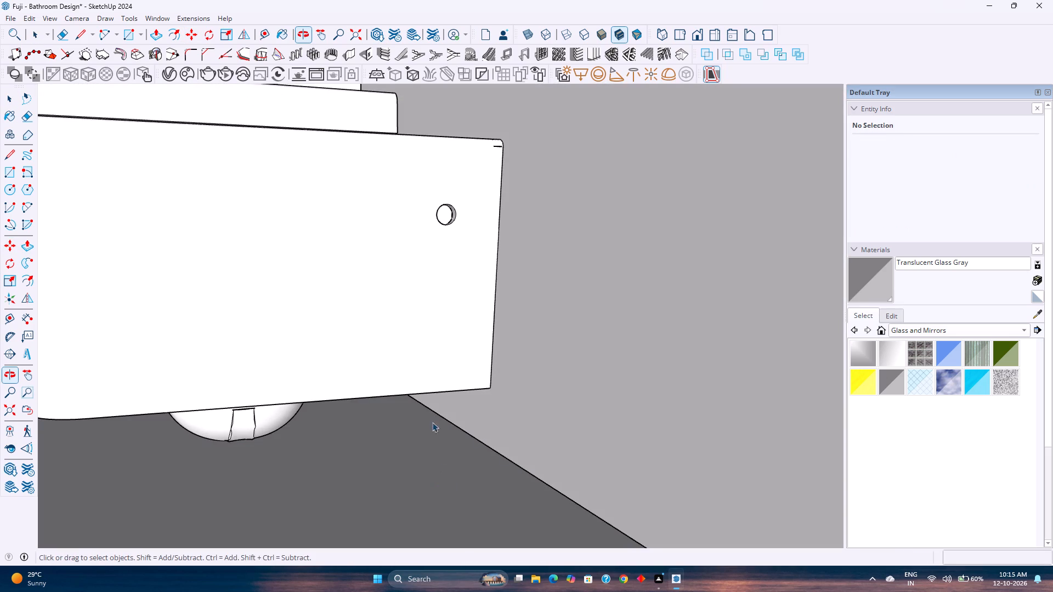
left_click(432, 384)
key("m")
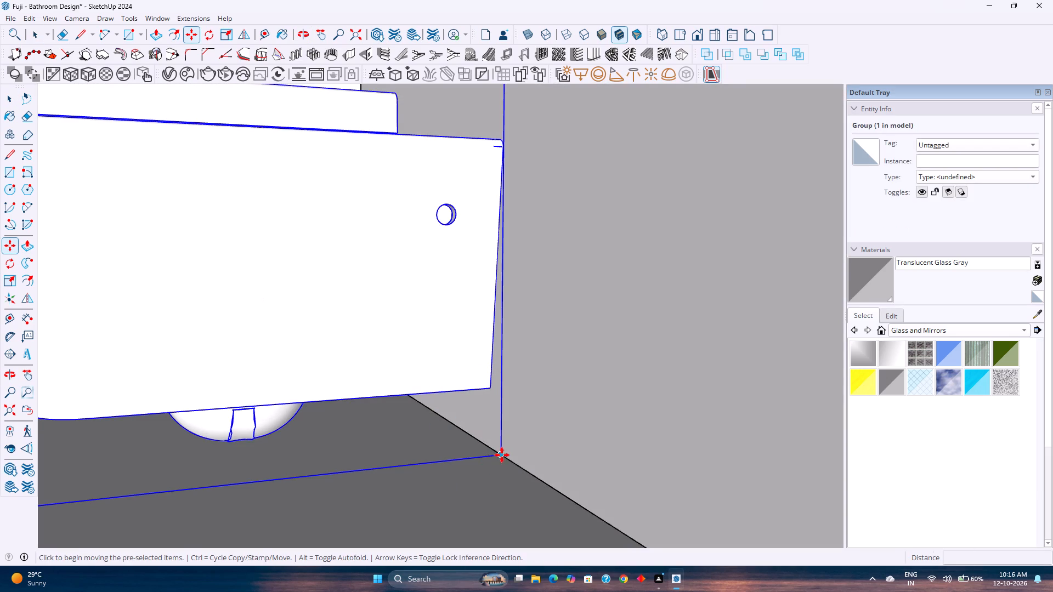
left_click(502, 454)
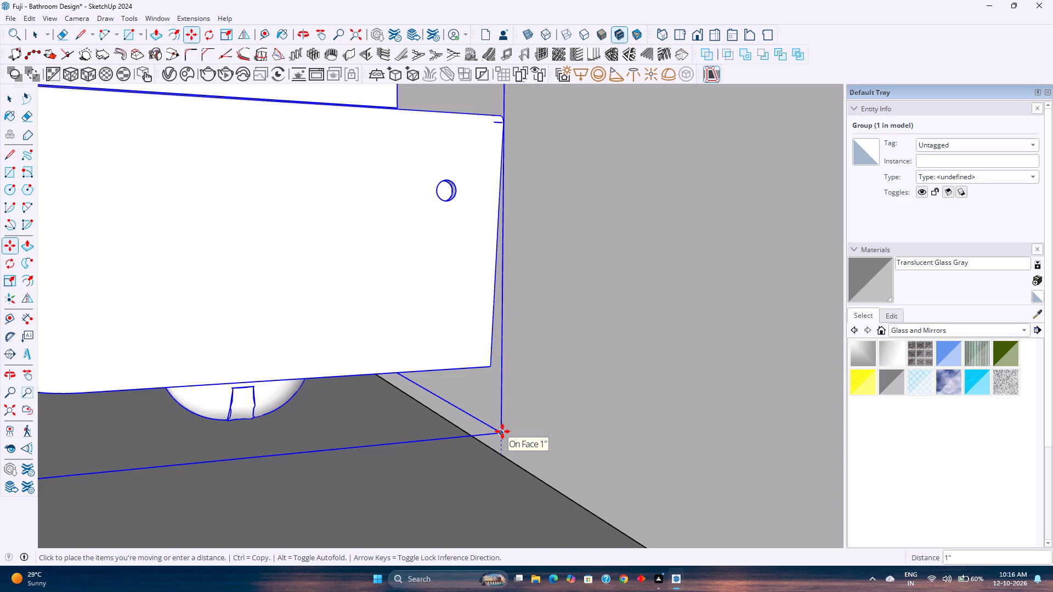
key("3")
key("Return")
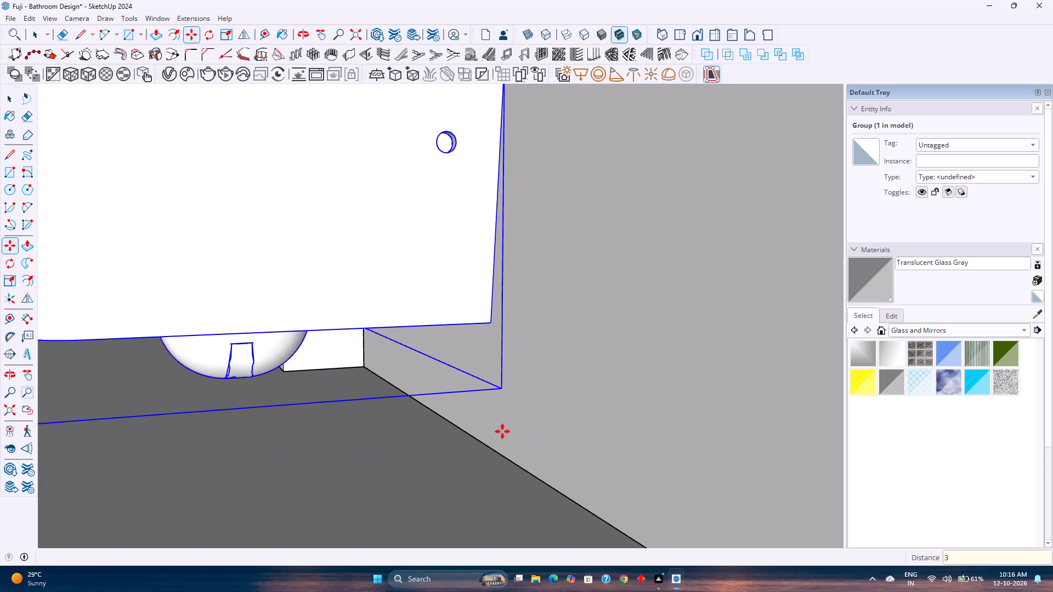
key("space")
scroll(279, 543, "down", 3)
middle_click_drag(279, 543, 446, 460)
scroll(456, 459, "down", 6)
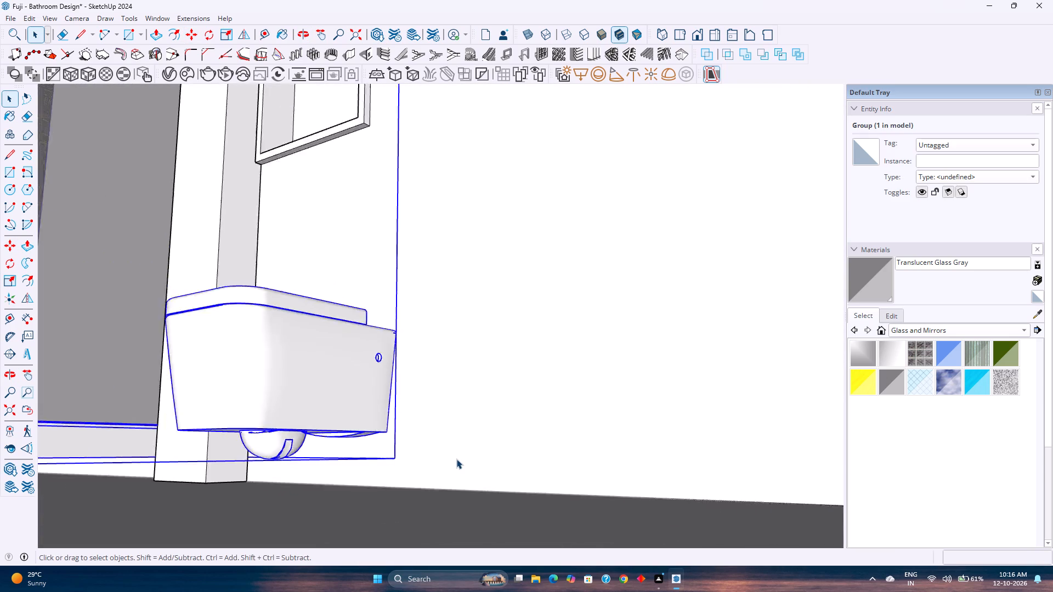
scroll(456, 459, "down", 4)
left_click(8, 412)
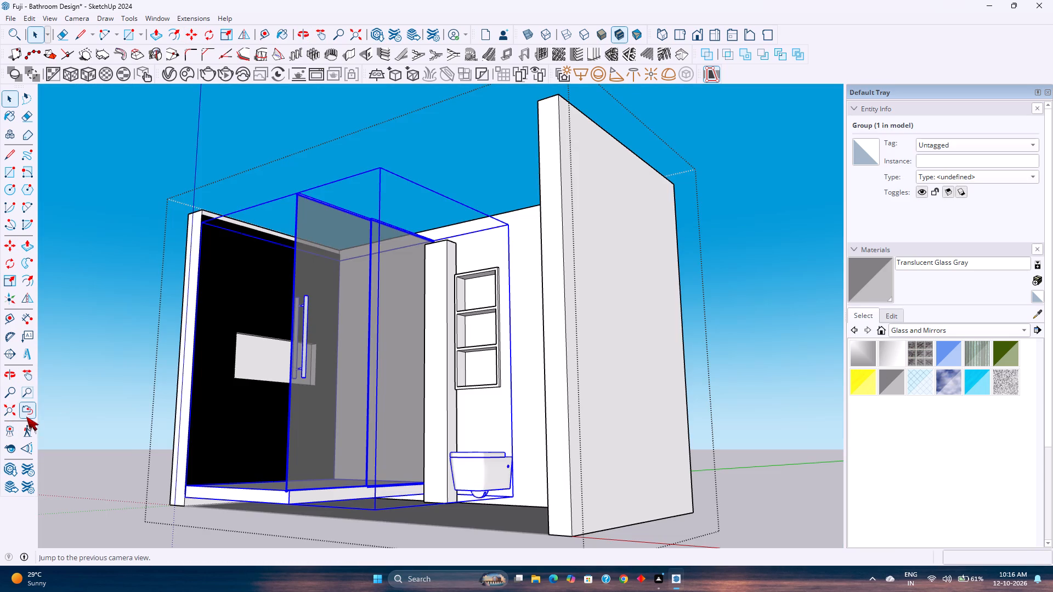
key("Escape")
Inside the enclosure group, move the toilet about 6" along the back wall toward the shower's pillar.
scroll(329, 461, "up", 1)
middle_click_drag(334, 460, 463, 513)
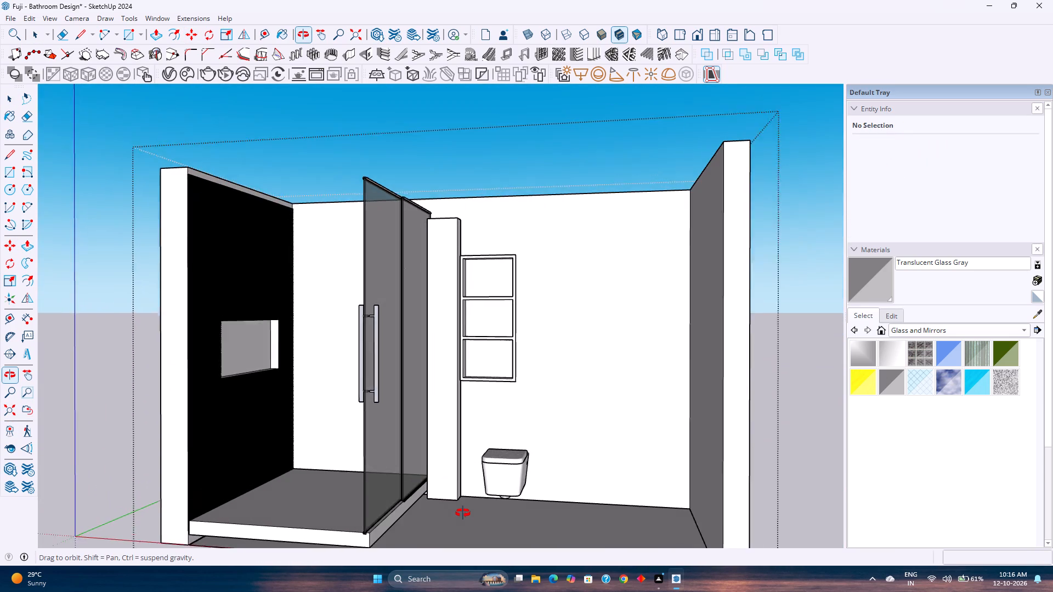
middle_click_drag(463, 513, 464, 509)
middle_click(464, 509)
scroll(463, 445, "up", 1)
left_click(518, 475)
scroll(500, 460, "up", 2)
triple_click(506, 472)
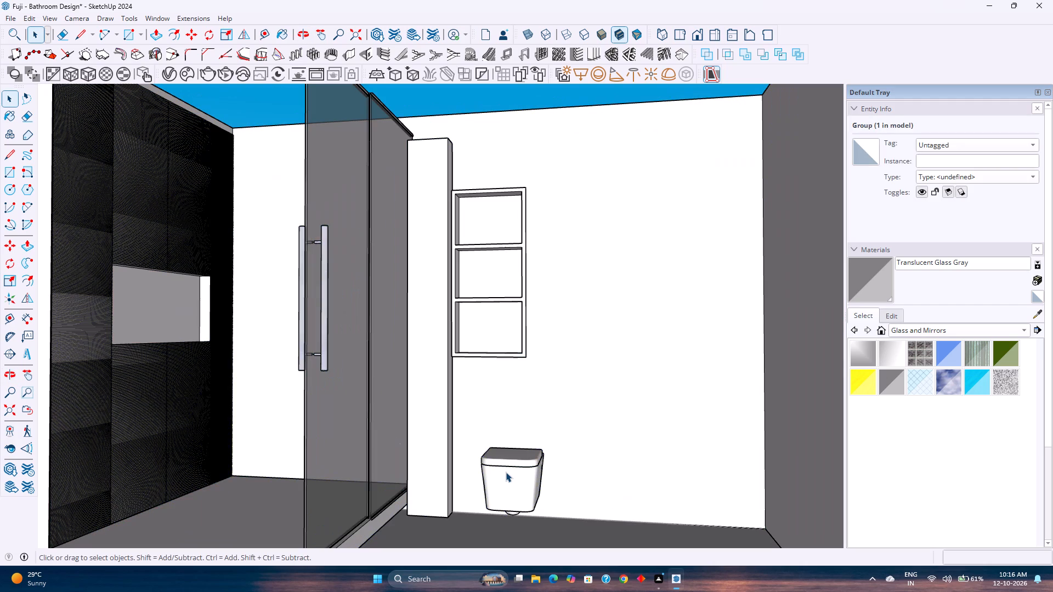
middle_click_drag(484, 477, 506, 486)
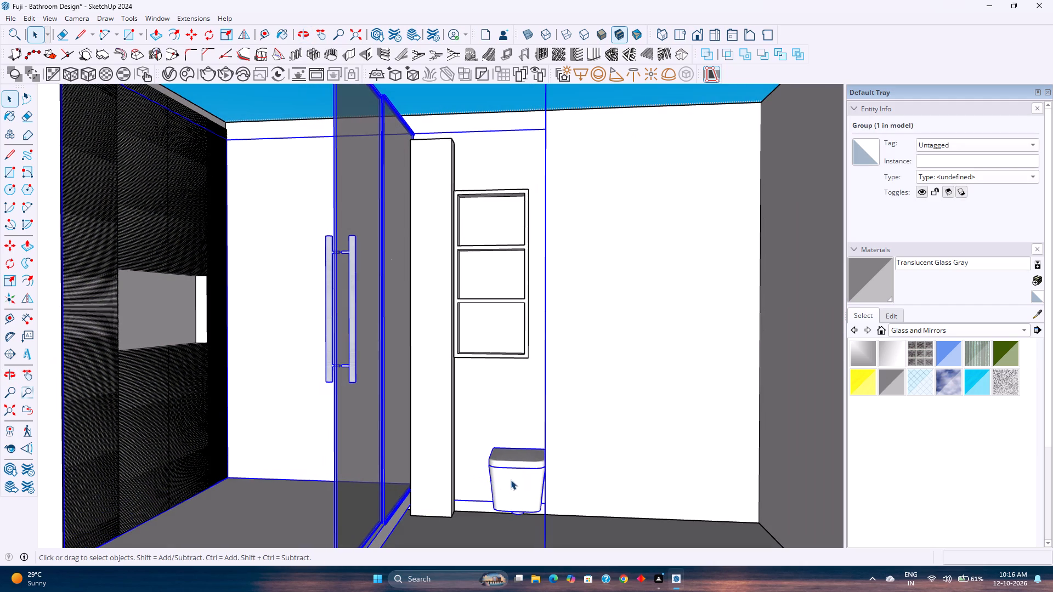
scroll(506, 473, "up", 1)
double_click(504, 466)
scroll(504, 466, "up", 3)
middle_click_drag(505, 466, 536, 498)
key("m")
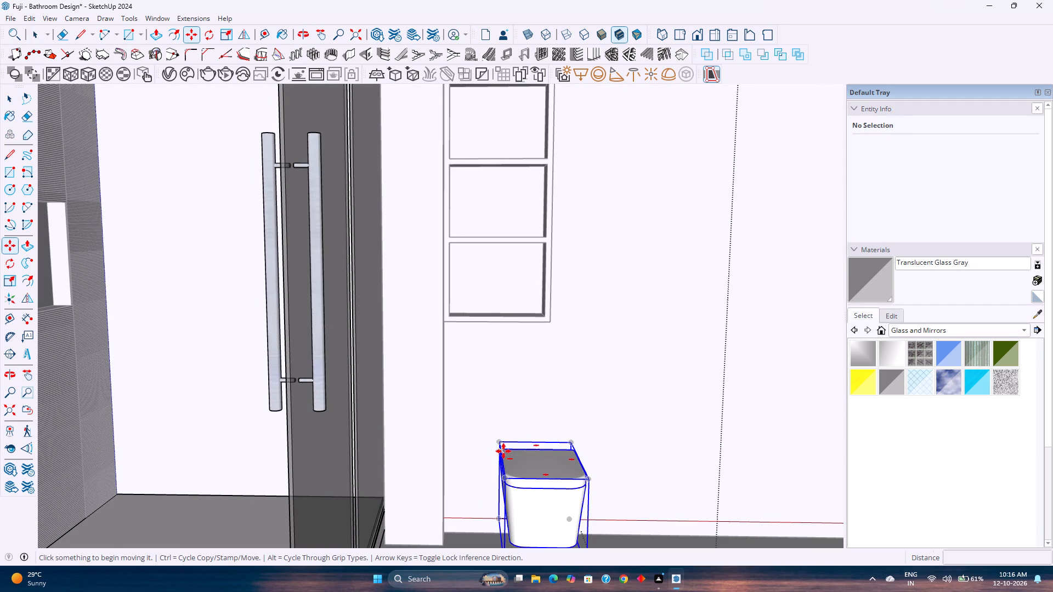
left_click(501, 442)
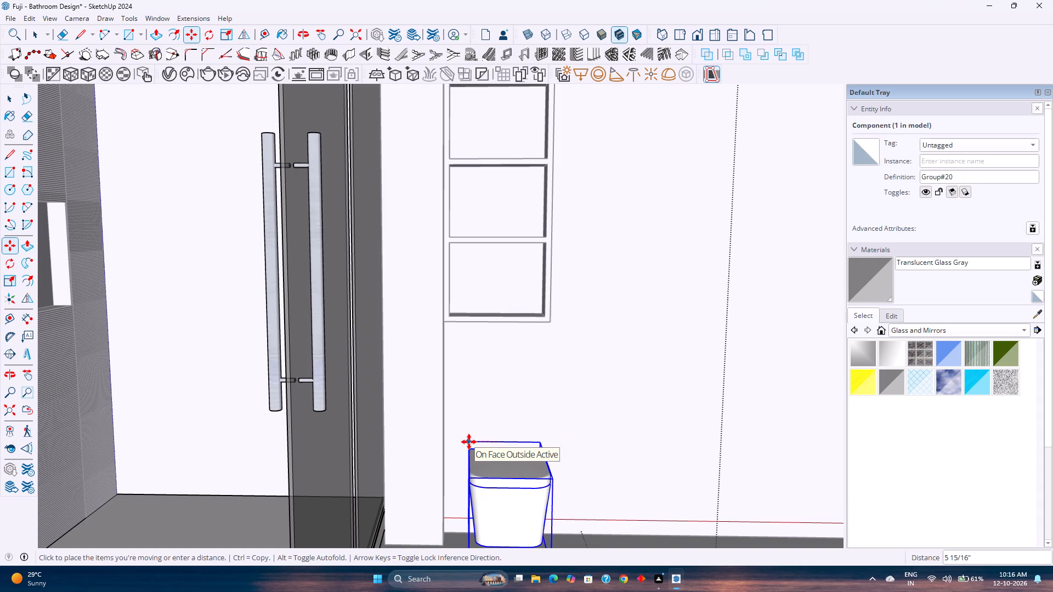
left_click(469, 442)
key("space")
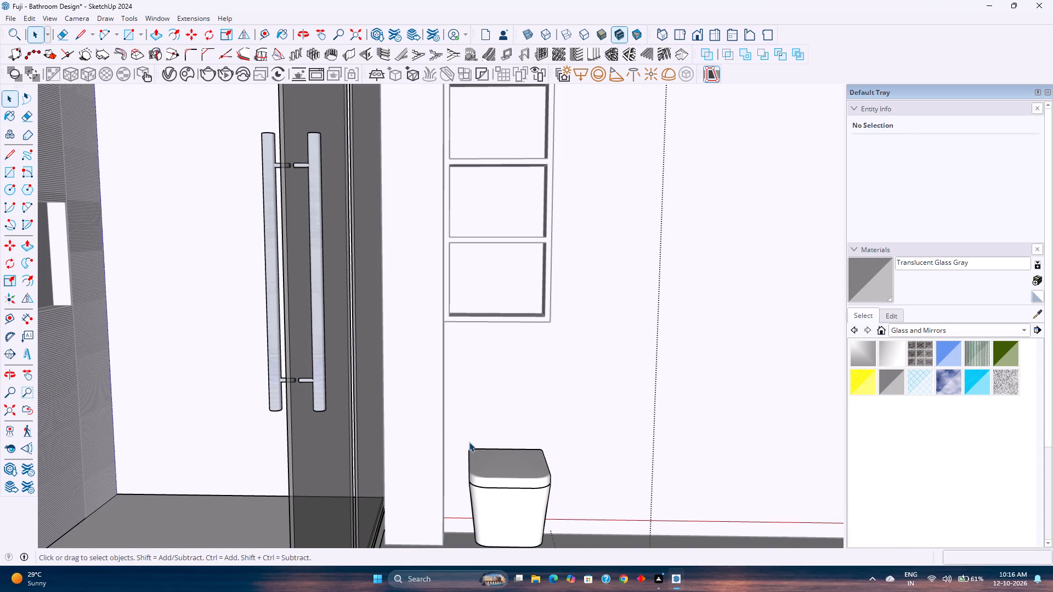
Move the toilet a further 1 3/8" or so along the back wall toward the pillar.
scroll(469, 442, "down", 3)
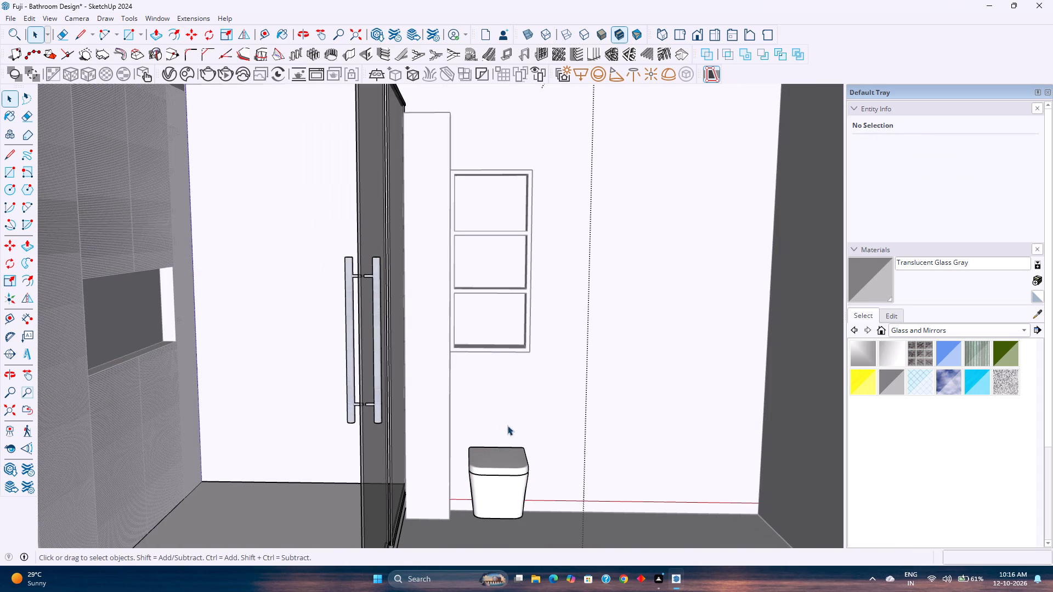
middle_click_drag(523, 456, 484, 440)
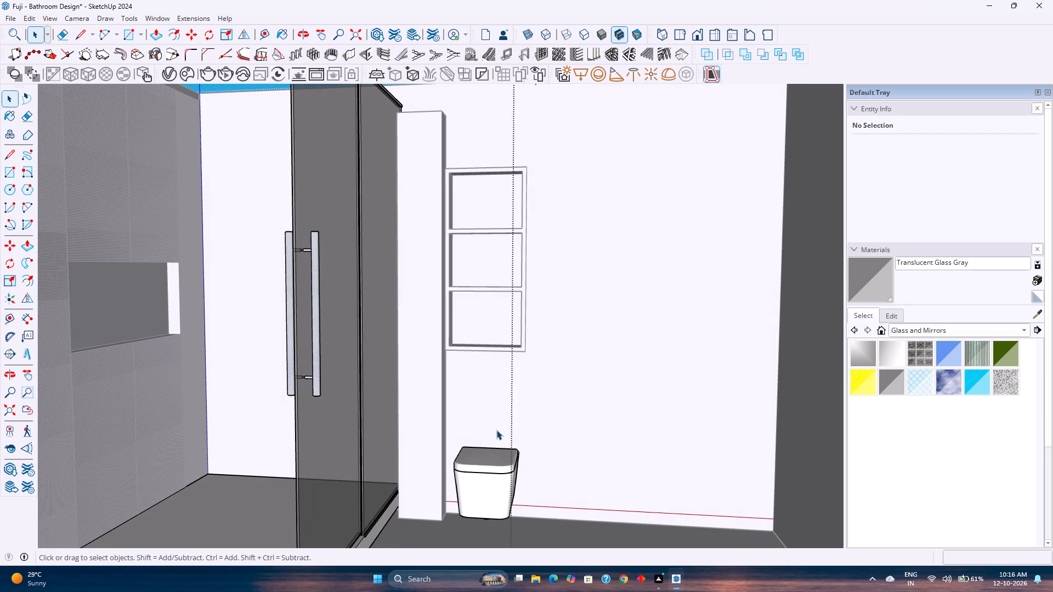
middle_click_drag(496, 430, 520, 428)
scroll(481, 423, "up", 4)
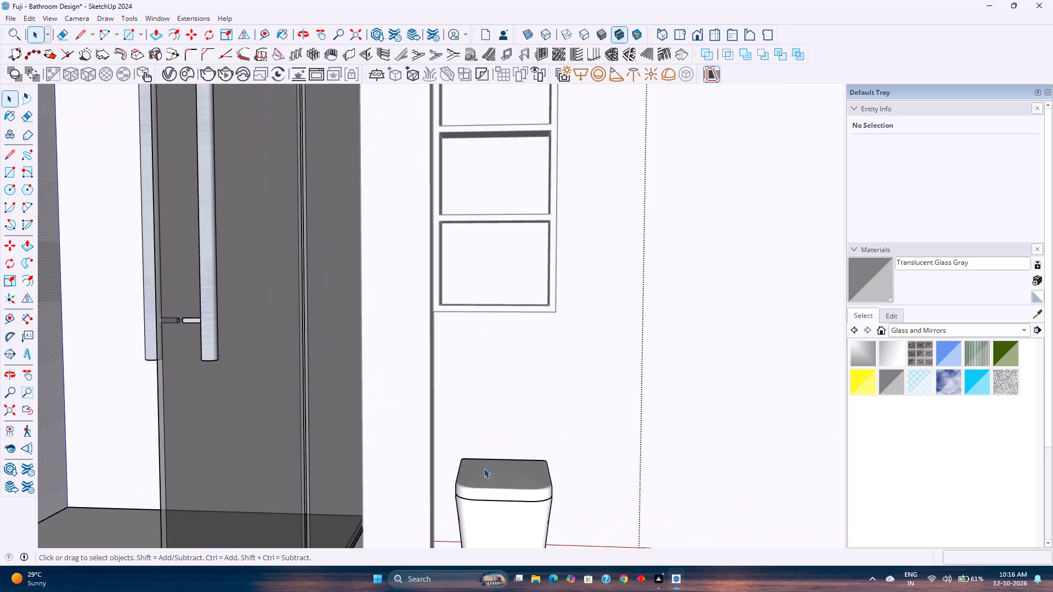
left_click(485, 474)
key("m")
left_click(460, 452)
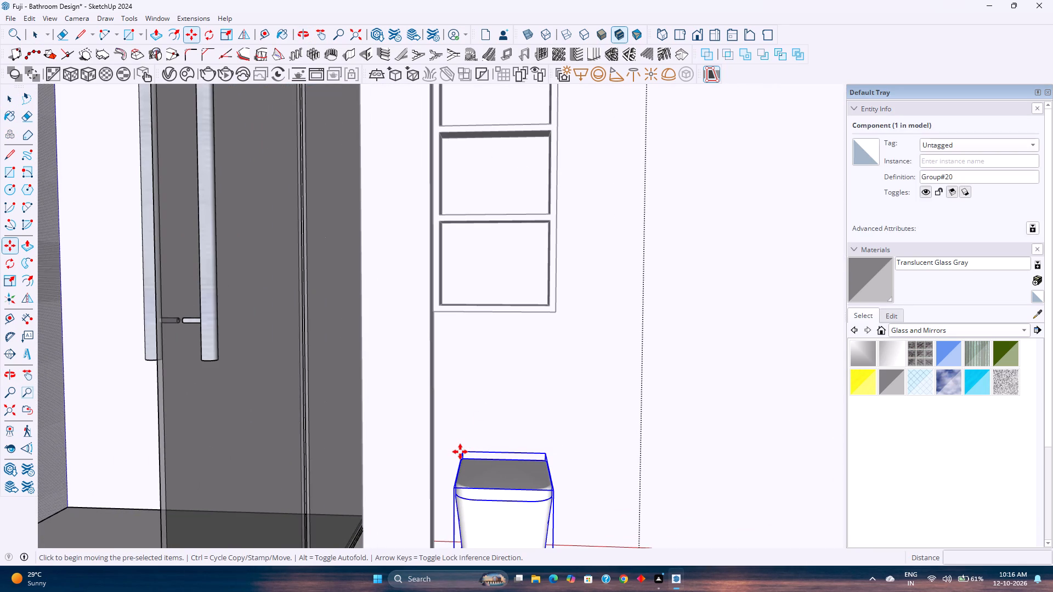
left_click(455, 447)
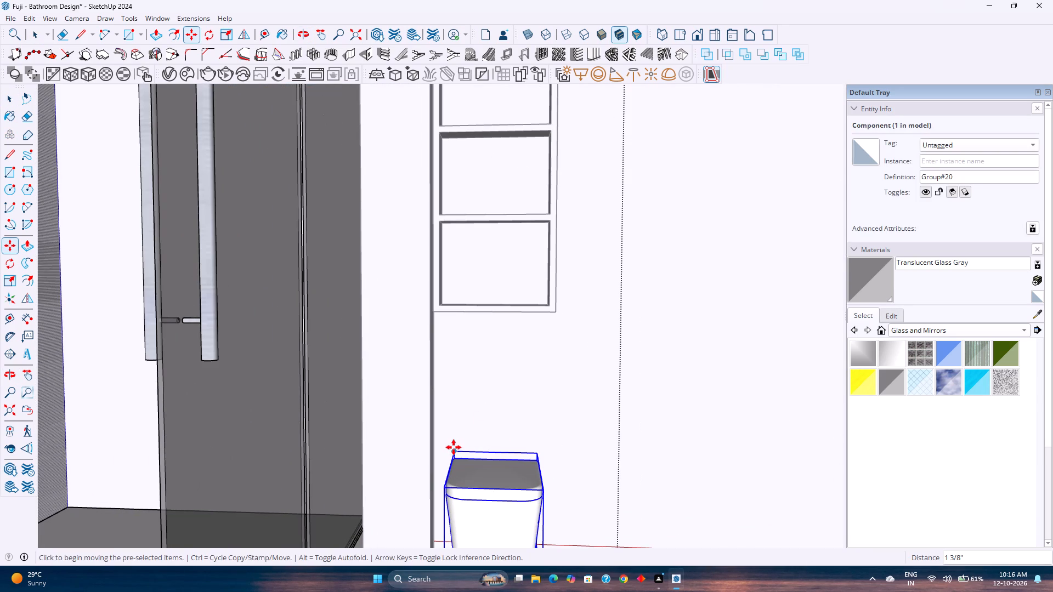
key("space")
scroll(454, 447, "down", 2)
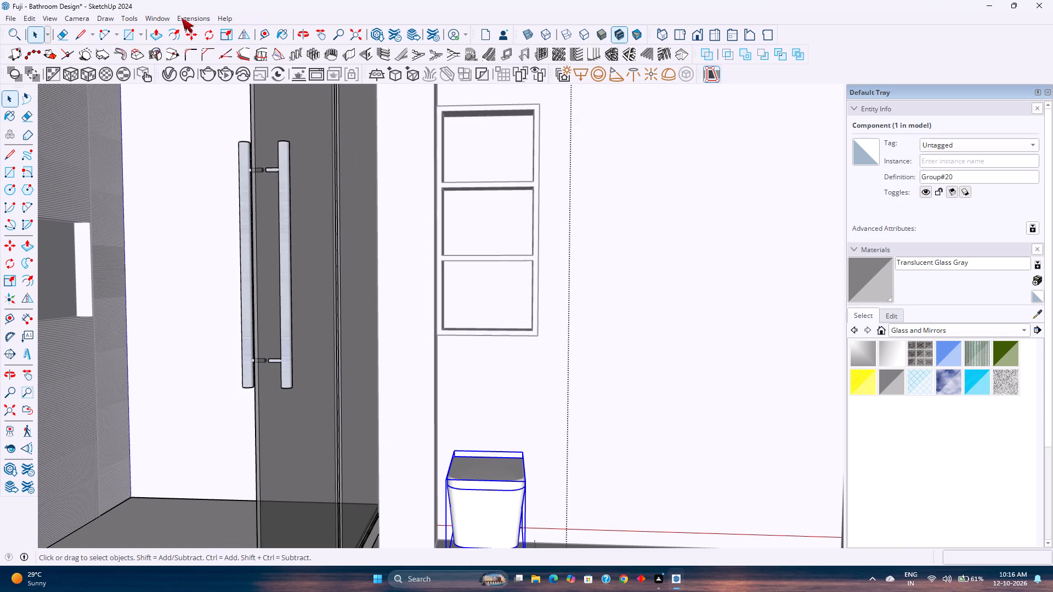
Search the 3D Warehouse models for "wall hang toilet flush buttons".
left_click(165, 18)
left_click(183, 106)
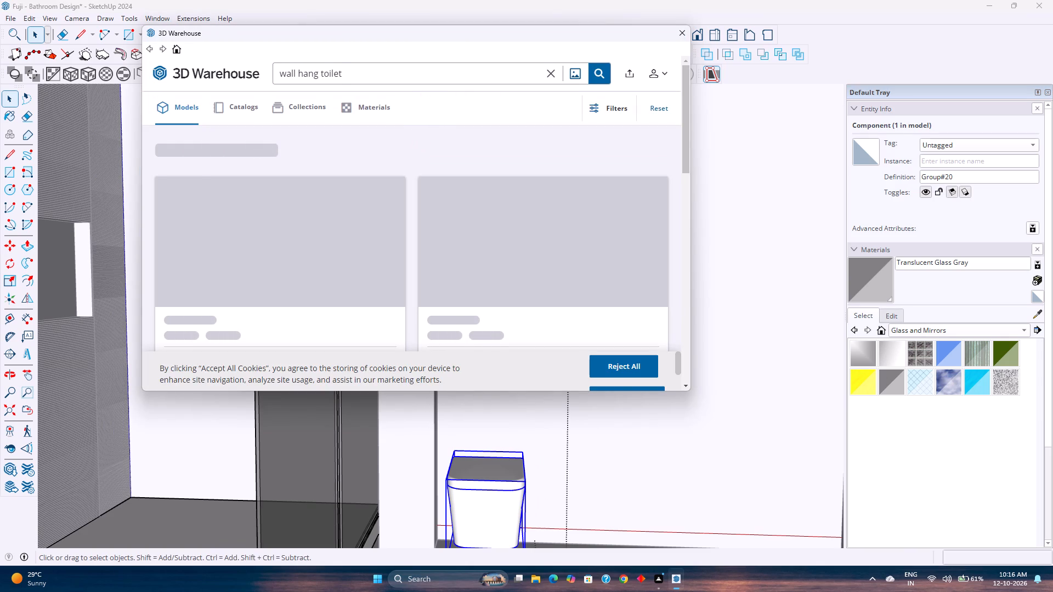
left_click(412, 77)
key("space")
type("flush")
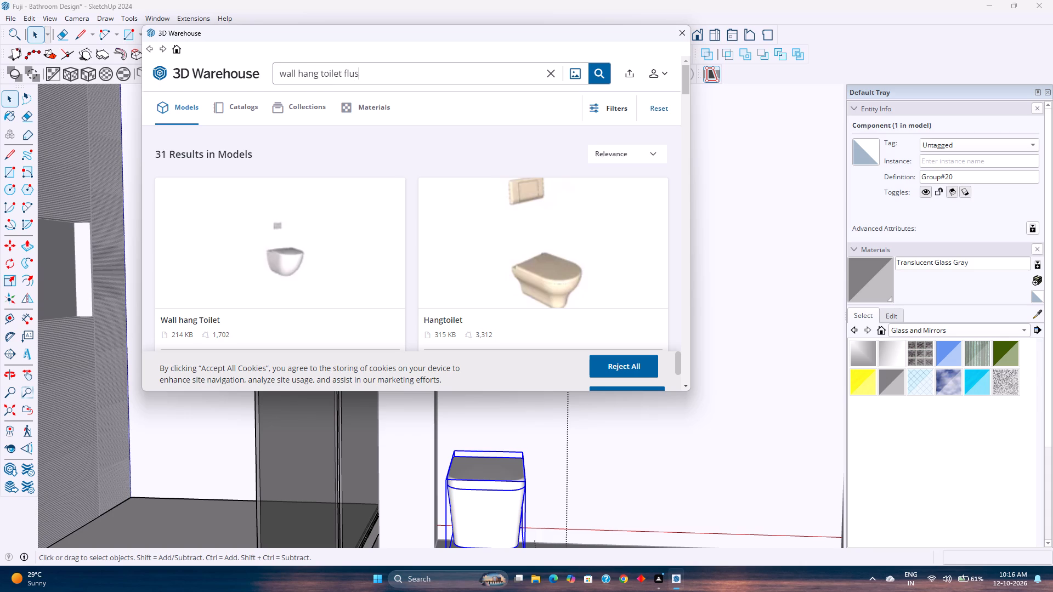
key("space")
type("buttons")
key("Return")
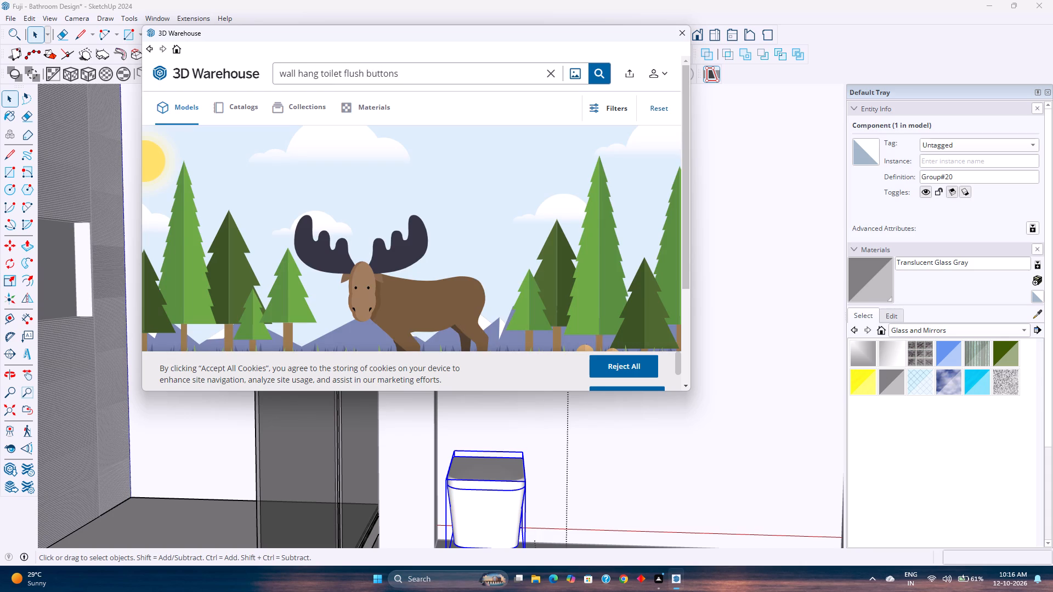
Shorten the model search to "wall hang toilet flush" and run it.
key("Left")
key("Left")
key("Left")
key("Left")
key("Left")
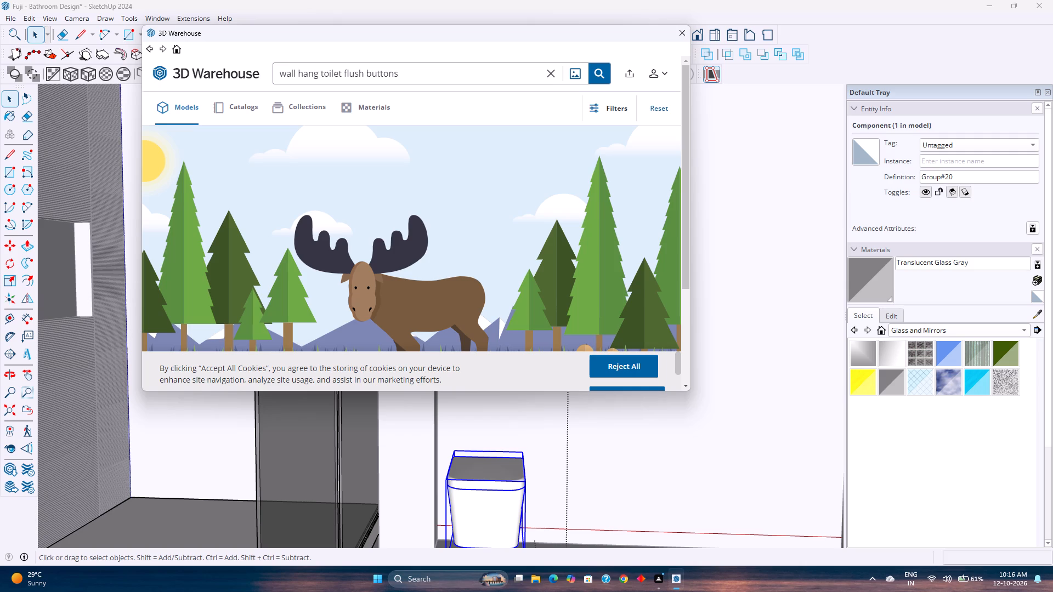
left_click(410, 77)
key("BackSpace")
key("BackSpace")
key("BackSpace")
key("BackSpace")
key("BackSpace")
key("BackSpace")
key("BackSpace")
key("Return")
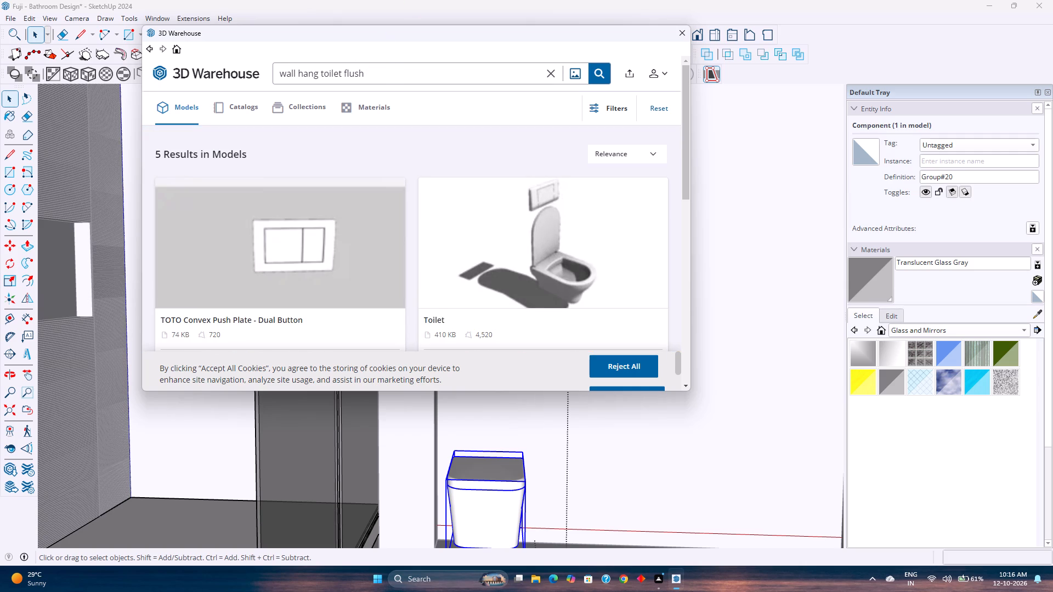
Browse the search results for a suitable flush plate to go with the wall-hung toilet.
scroll(336, 271, "down", 6)
right_click(337, 271)
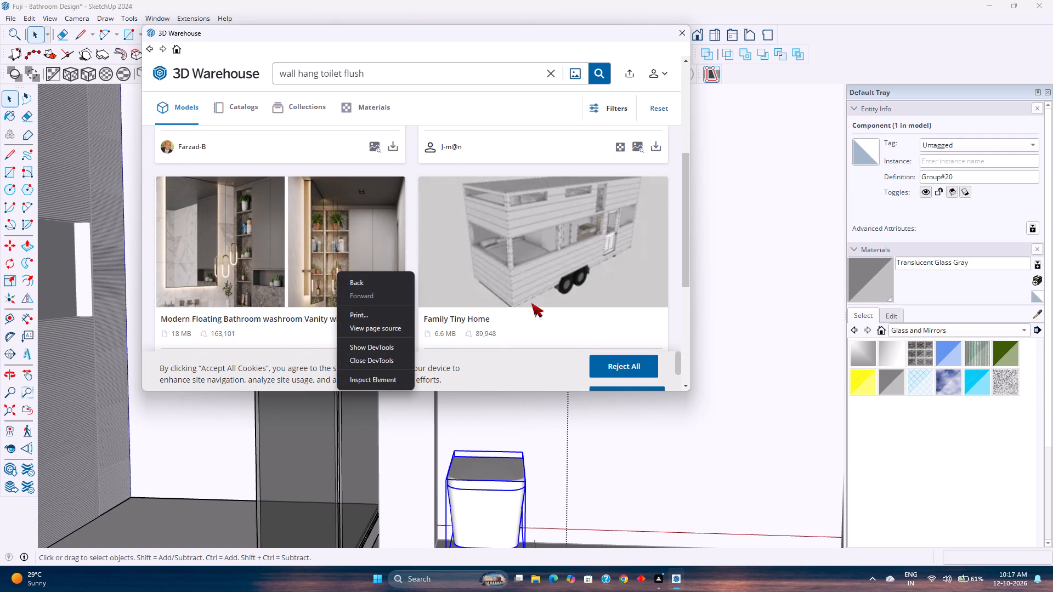
left_click(518, 321)
scroll(472, 298, "down", 8)
scroll(471, 294, "up", 3)
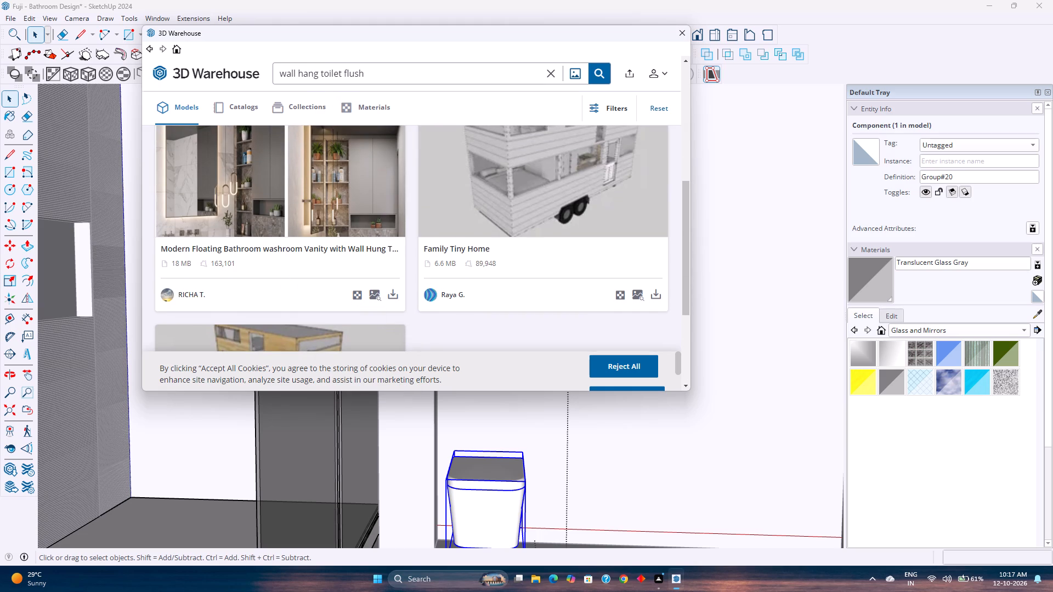
scroll(344, 204, "up", 8)
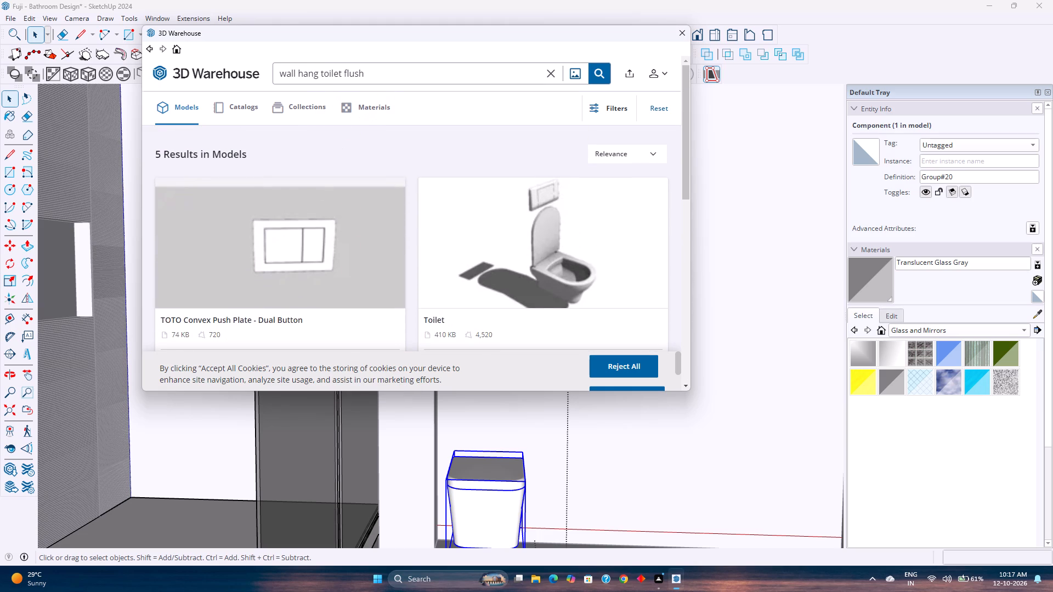
scroll(324, 254, "down", 1)
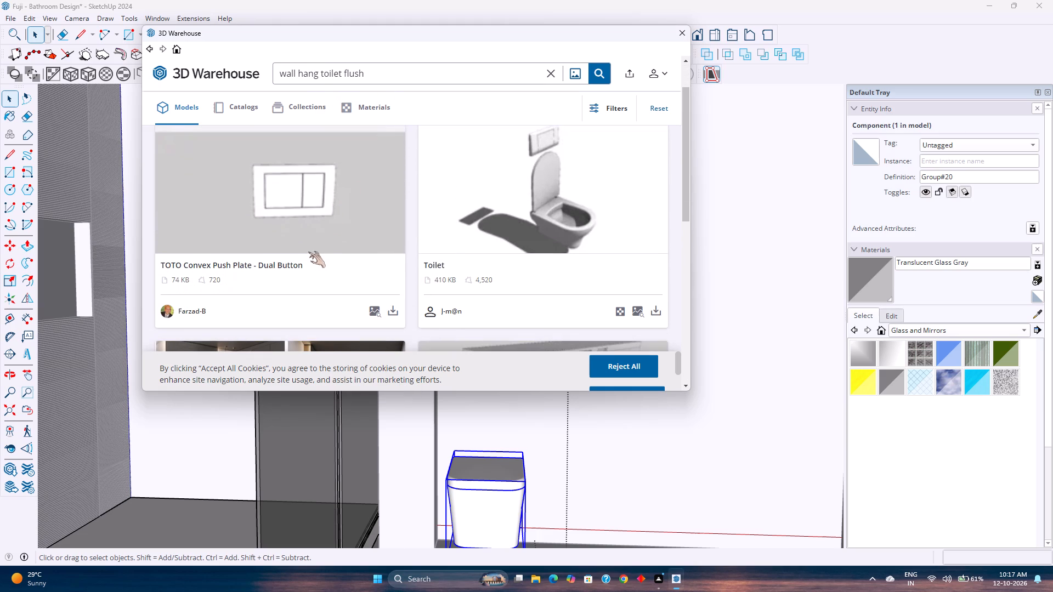
Replace the search text with "push plate" and search the models again.
left_click(393, 78)
key("BackSpace")
key("BackSpace")
key("BackSpace")
key("BackSpace")
key("BackSpace")
key("BackSpace")
key("BackSpace")
key("BackSpace")
key("BackSpace")
key("BackSpace")
key("BackSpace")
key("BackSpace")
key("BackSpace")
key("BackSpace")
key("BackSpace")
key("BackSpace")
key("BackSpace")
key("BackSpace")
key("BackSpace")
key("BackSpace")
type("oush pola")
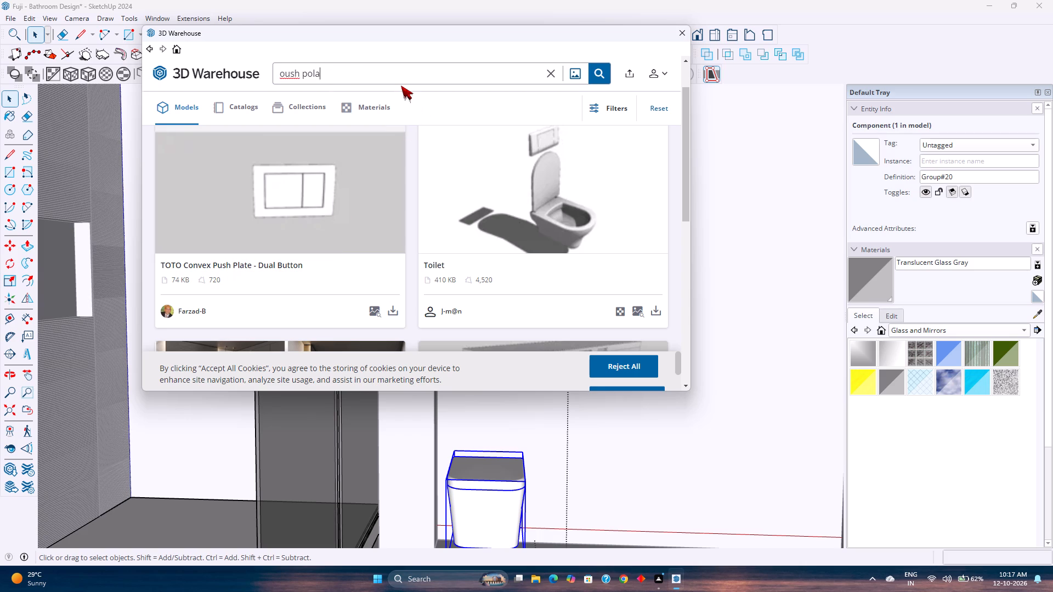
key("BackSpace")
key("BackSpace")
key("BackSpace")
key("BackSpace")
key("BackSpace")
key("BackSpace")
key("BackSpace")
key("BackSpace")
key("BackSpace")
key("BackSpace")
key("BackSpace")
key("BackSpace")
key("BackSpace")
key("BackSpace")
key("BackSpace")
type("te")
key("Return")
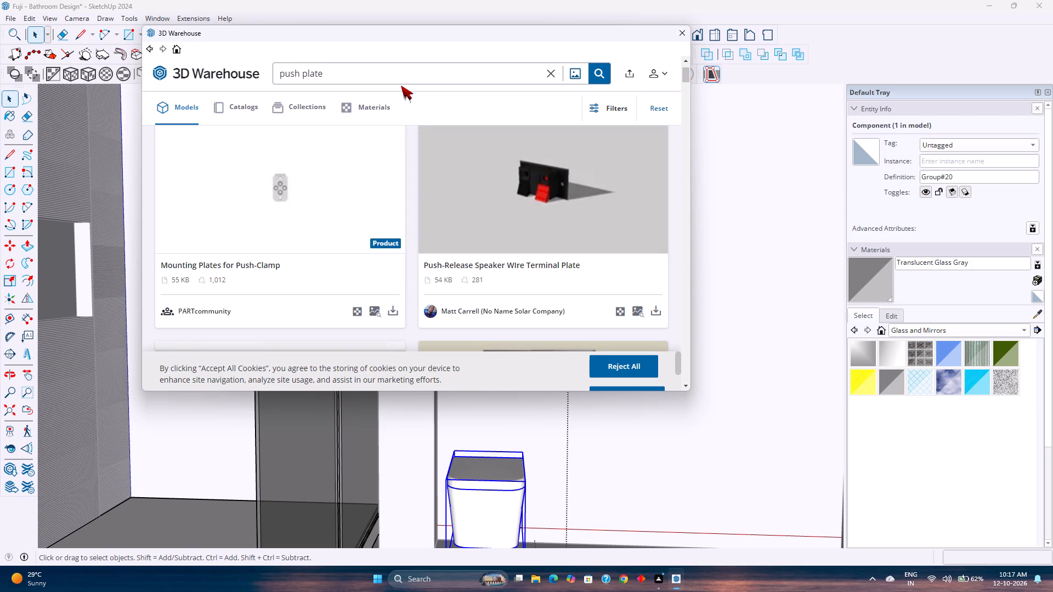
Load the MDV Push Plate Studio Henry Door Handle into the model and place it at the back wall, above and beside the toilet.
scroll(346, 295, "down", 3)
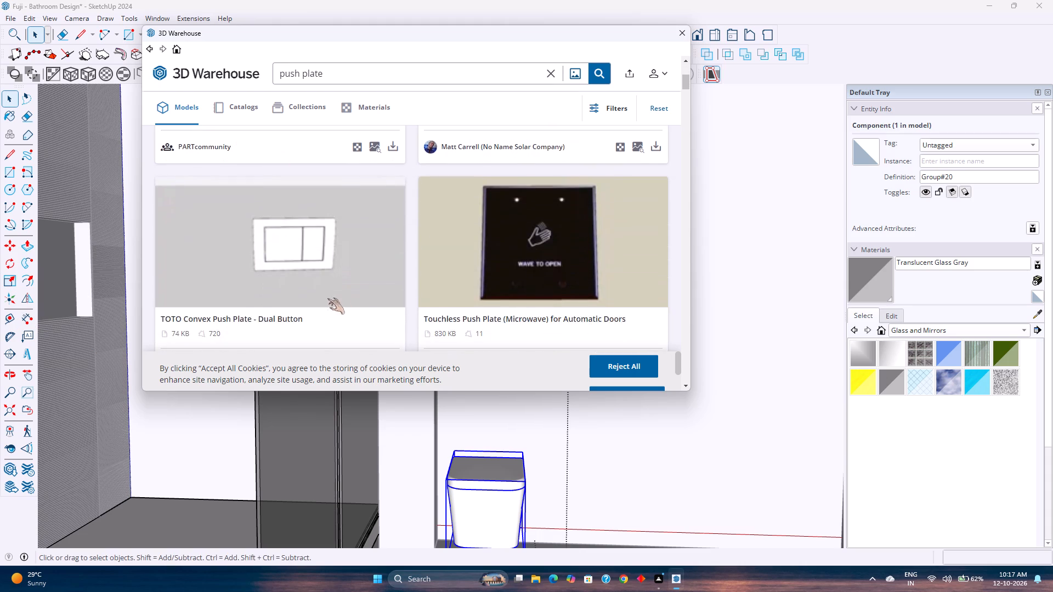
scroll(303, 295, "down", 6)
scroll(303, 295, "up", 2)
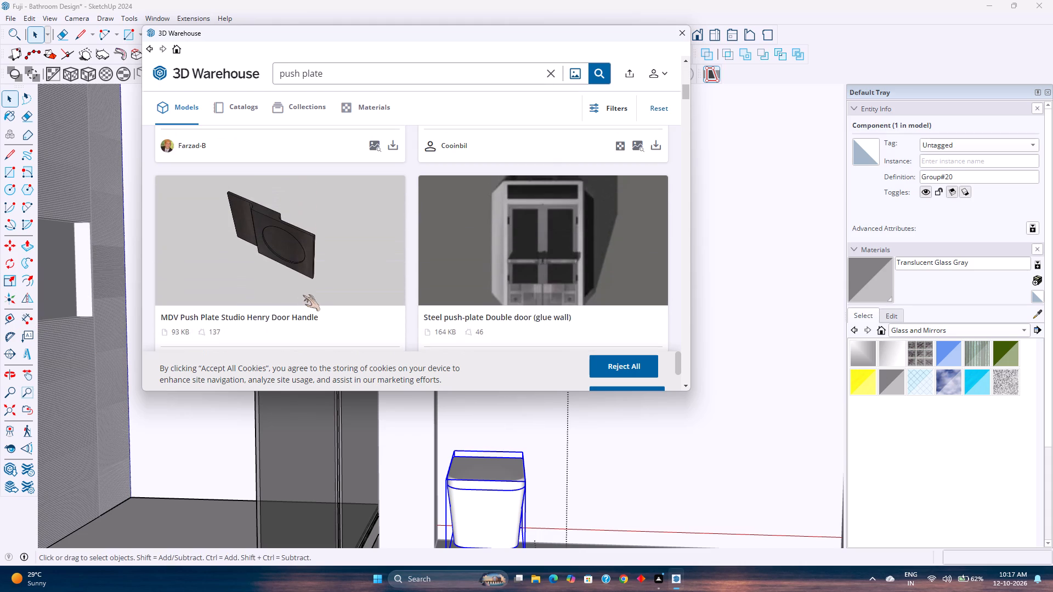
scroll(303, 295, "down", 3)
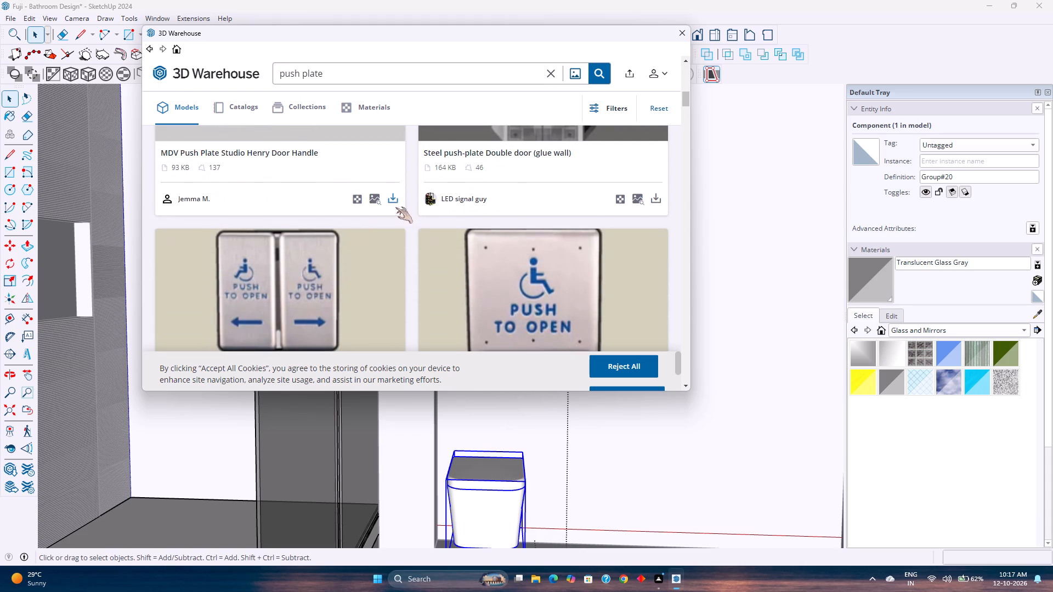
left_click(392, 202)
left_click(378, 223)
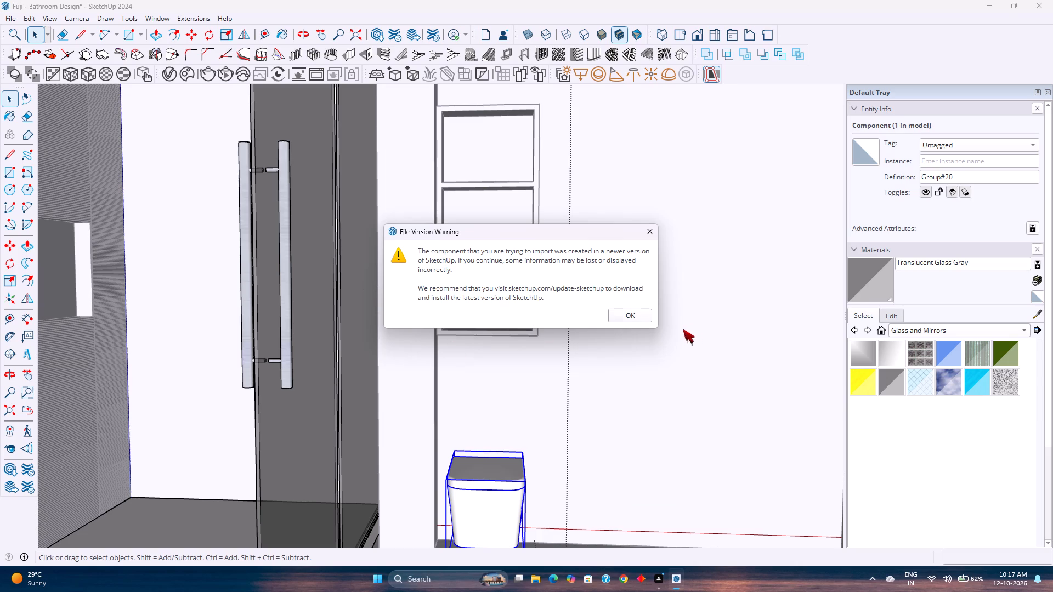
left_click(639, 317)
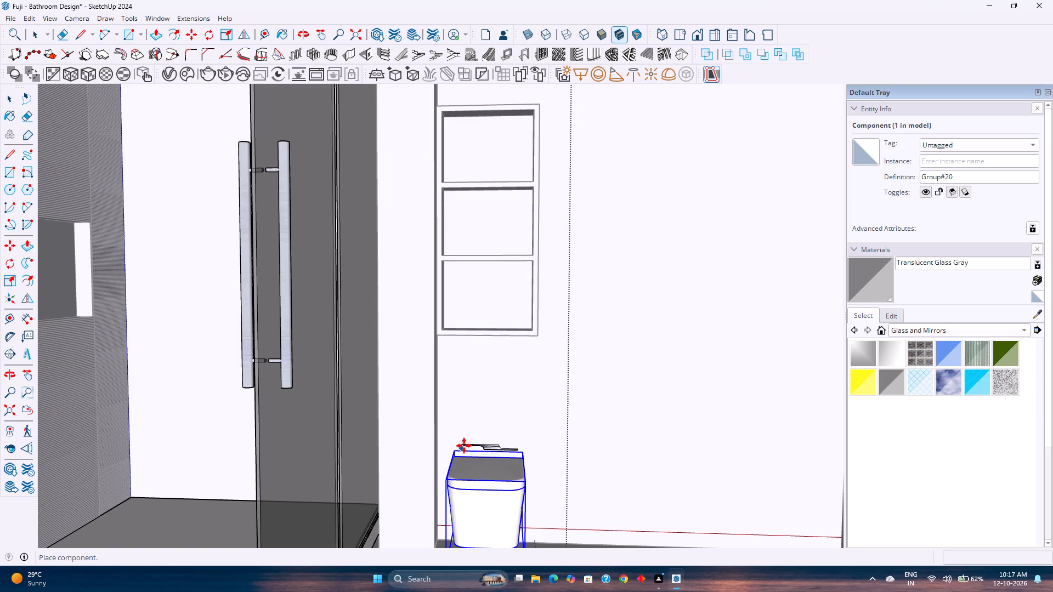
left_click(583, 419)
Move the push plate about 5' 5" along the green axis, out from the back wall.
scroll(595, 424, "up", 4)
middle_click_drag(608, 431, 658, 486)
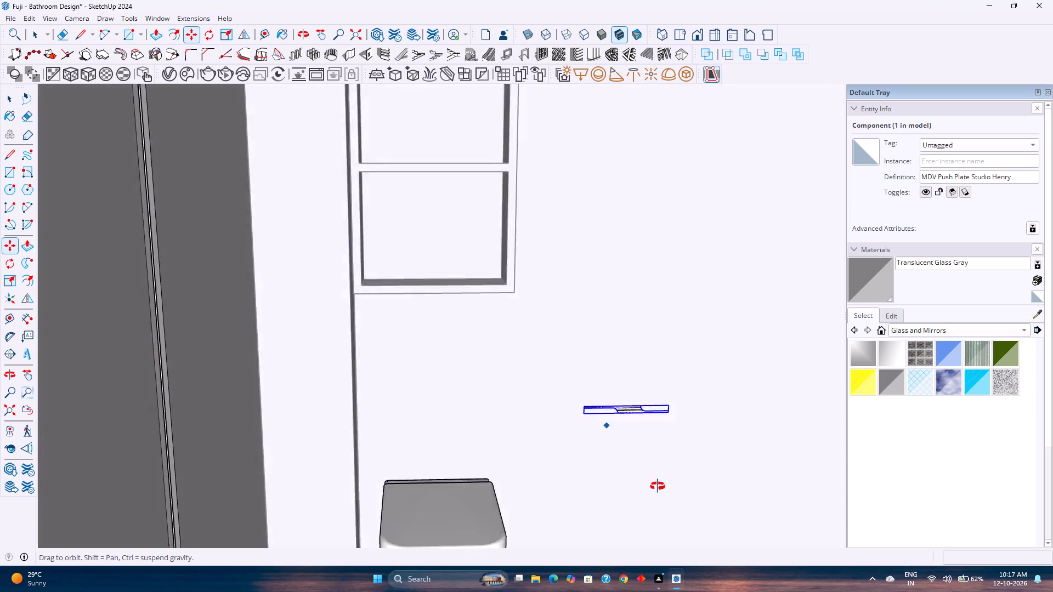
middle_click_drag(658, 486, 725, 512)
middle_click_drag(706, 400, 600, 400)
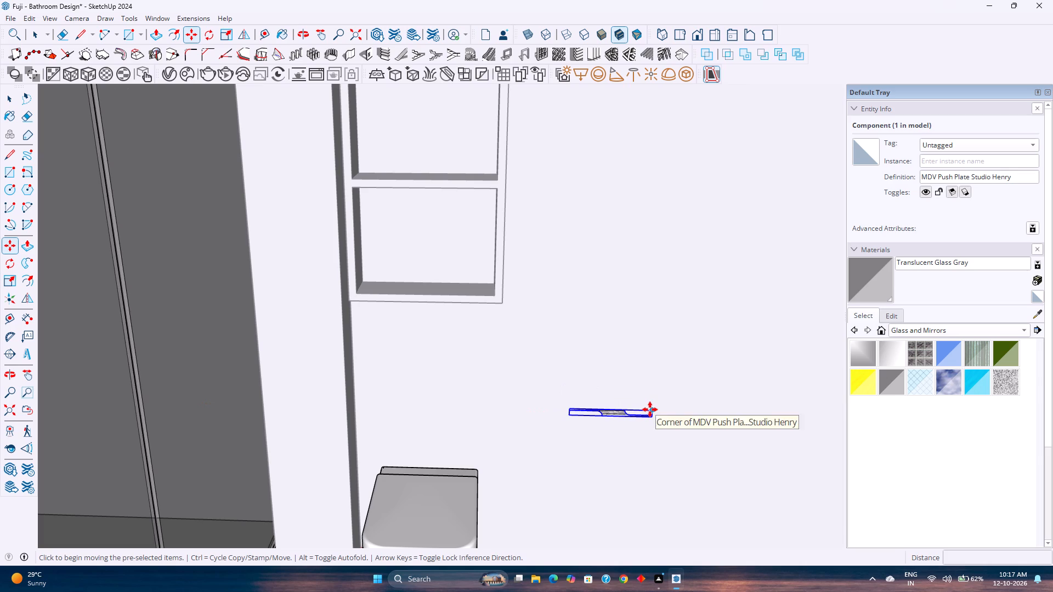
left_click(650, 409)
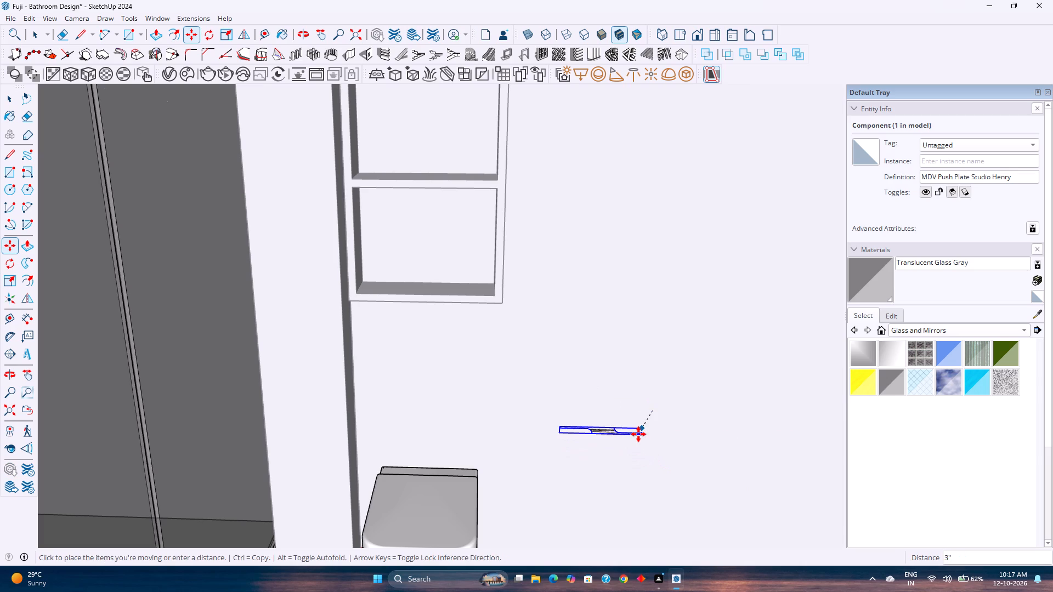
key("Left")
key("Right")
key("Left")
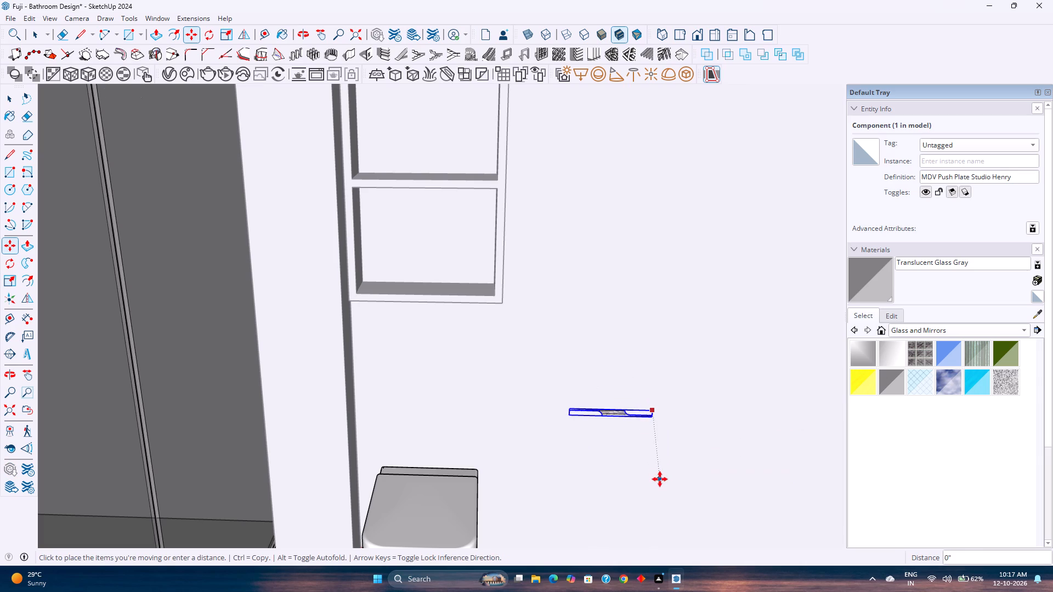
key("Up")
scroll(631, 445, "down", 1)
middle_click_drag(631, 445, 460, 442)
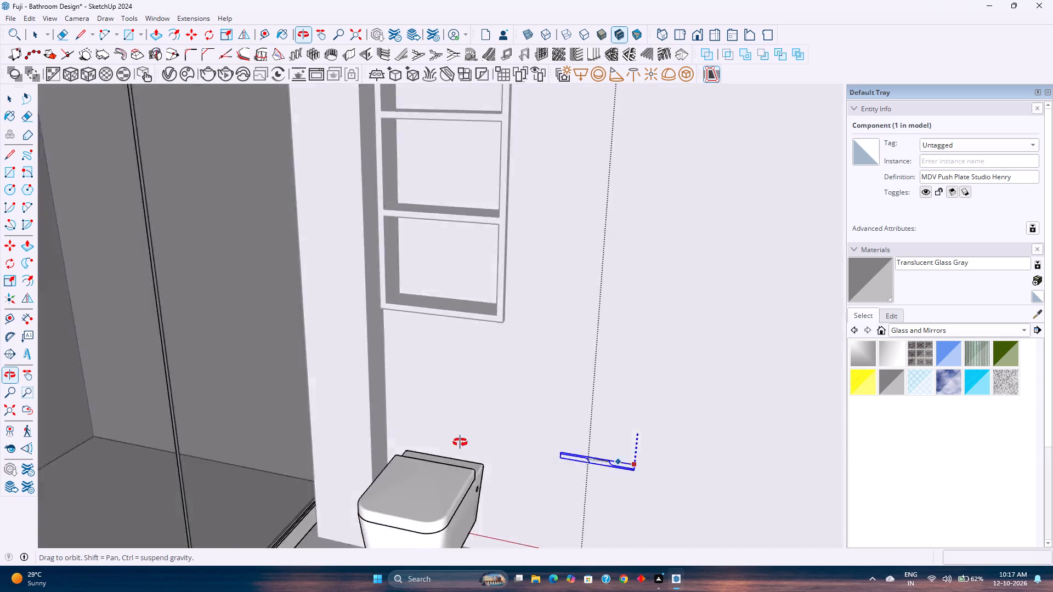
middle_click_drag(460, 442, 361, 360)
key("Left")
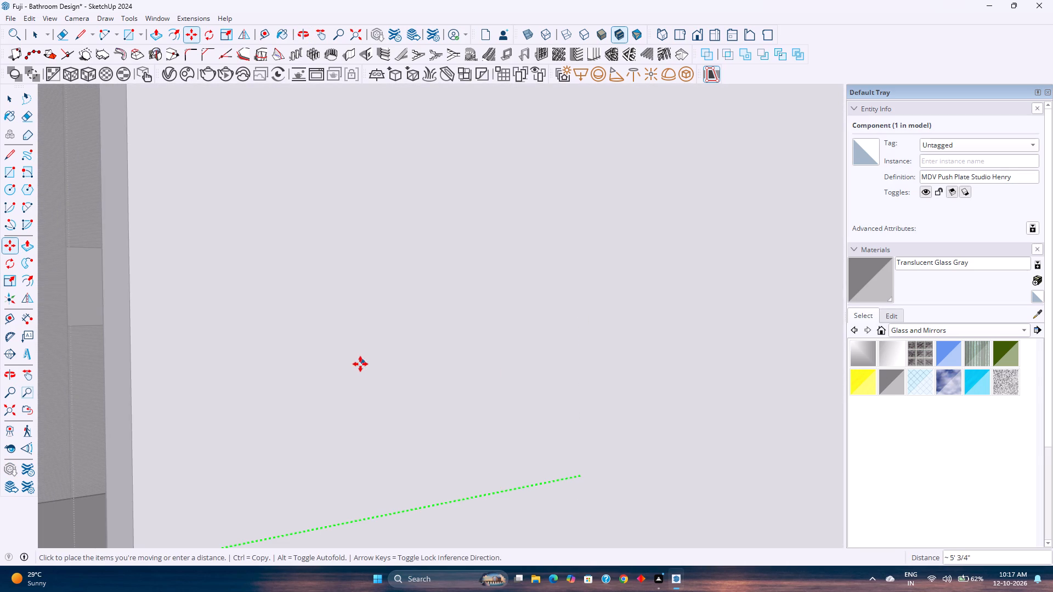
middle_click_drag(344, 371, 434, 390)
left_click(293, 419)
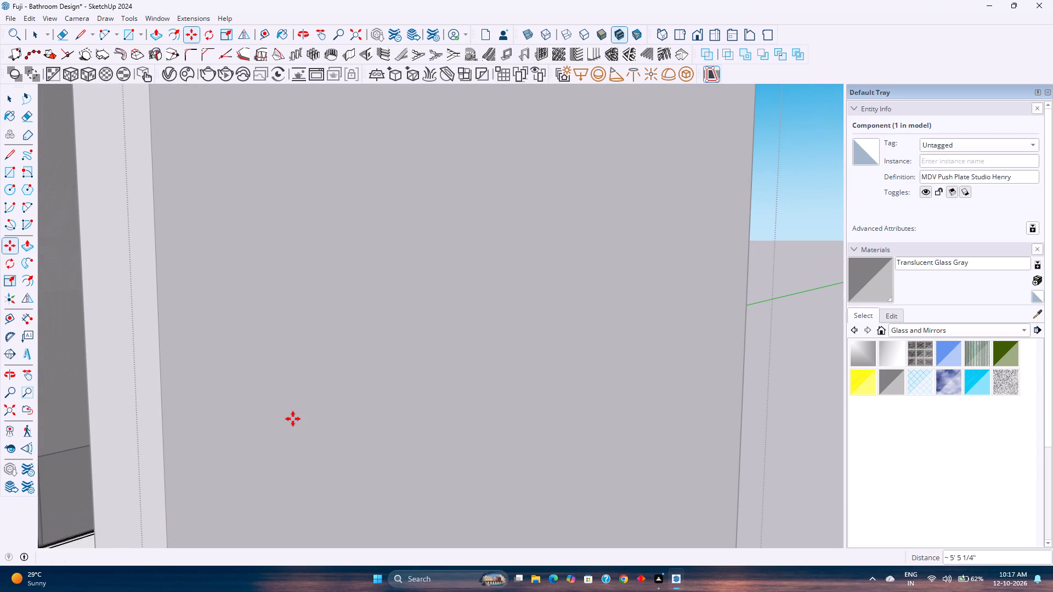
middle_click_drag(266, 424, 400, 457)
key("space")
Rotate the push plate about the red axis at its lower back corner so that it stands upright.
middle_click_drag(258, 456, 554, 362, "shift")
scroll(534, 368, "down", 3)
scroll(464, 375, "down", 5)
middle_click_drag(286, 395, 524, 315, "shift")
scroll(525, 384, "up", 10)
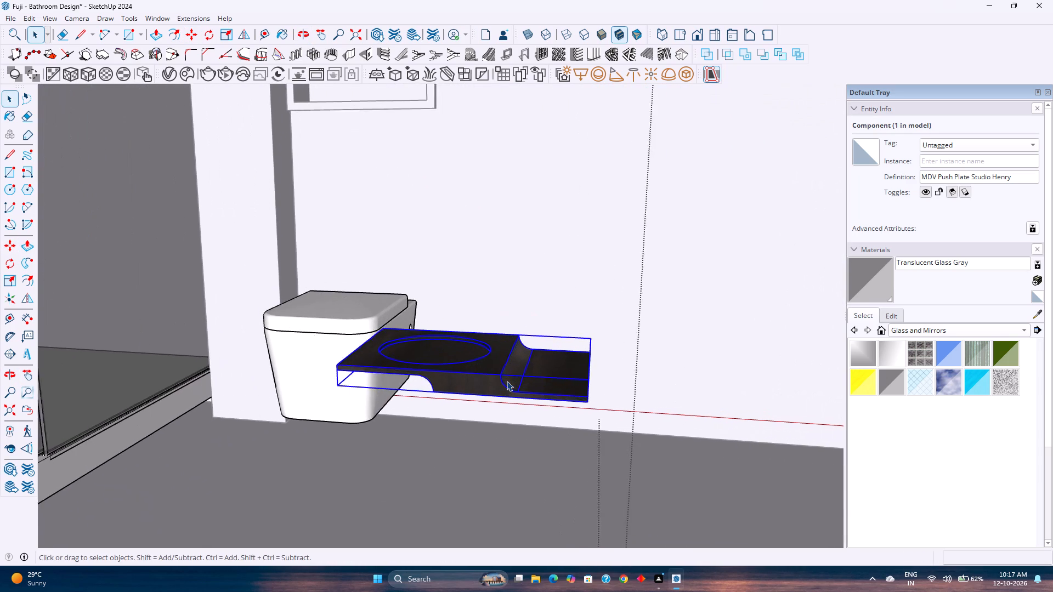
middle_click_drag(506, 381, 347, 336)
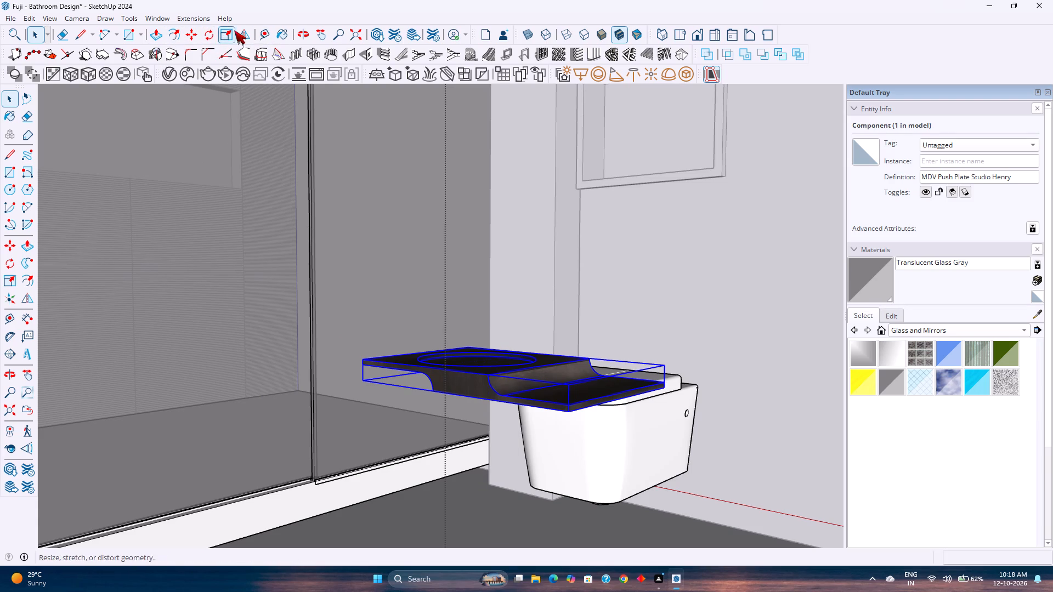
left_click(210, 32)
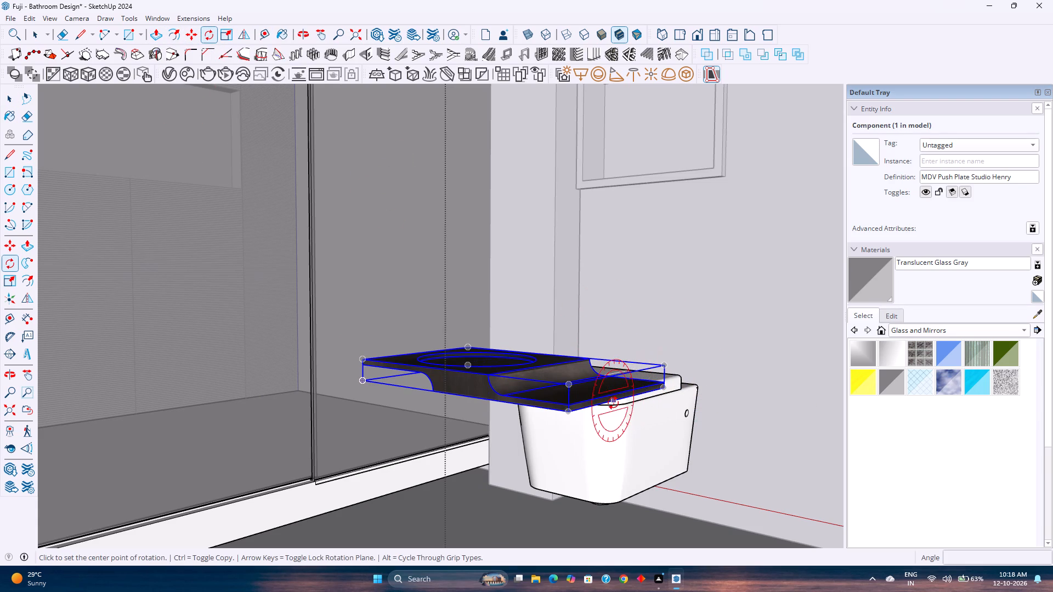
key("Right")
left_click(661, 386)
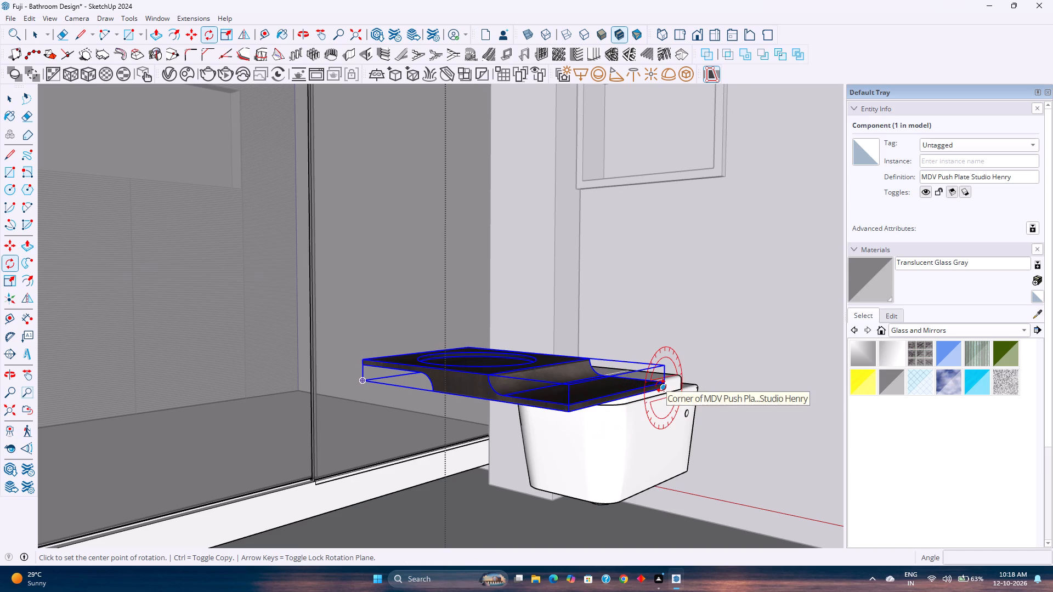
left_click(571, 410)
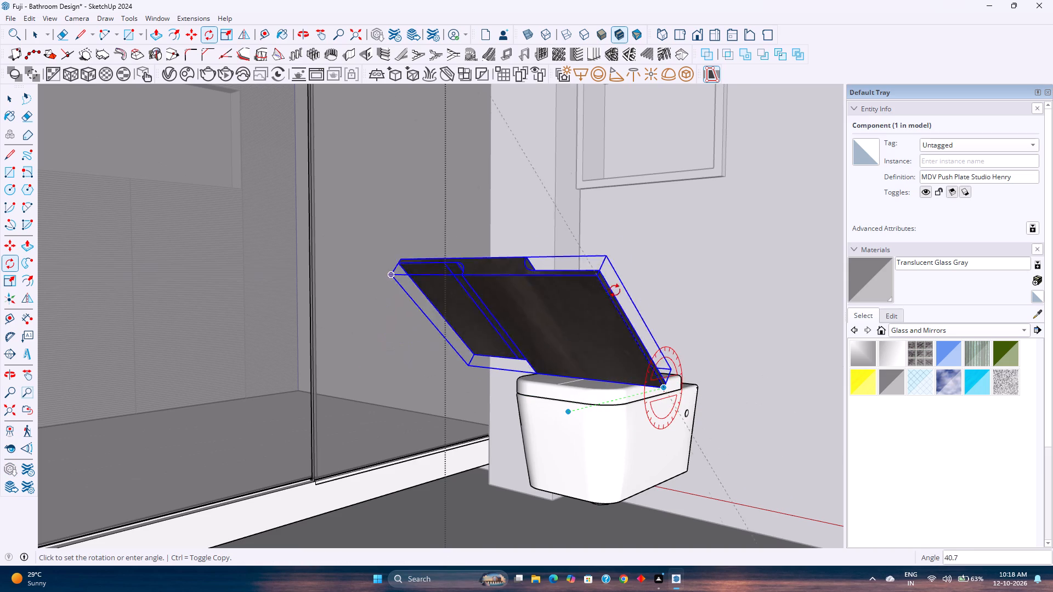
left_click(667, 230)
Examine the upright push plate's front, back and edges from all sides.
middle_click_drag(584, 291, 658, 350)
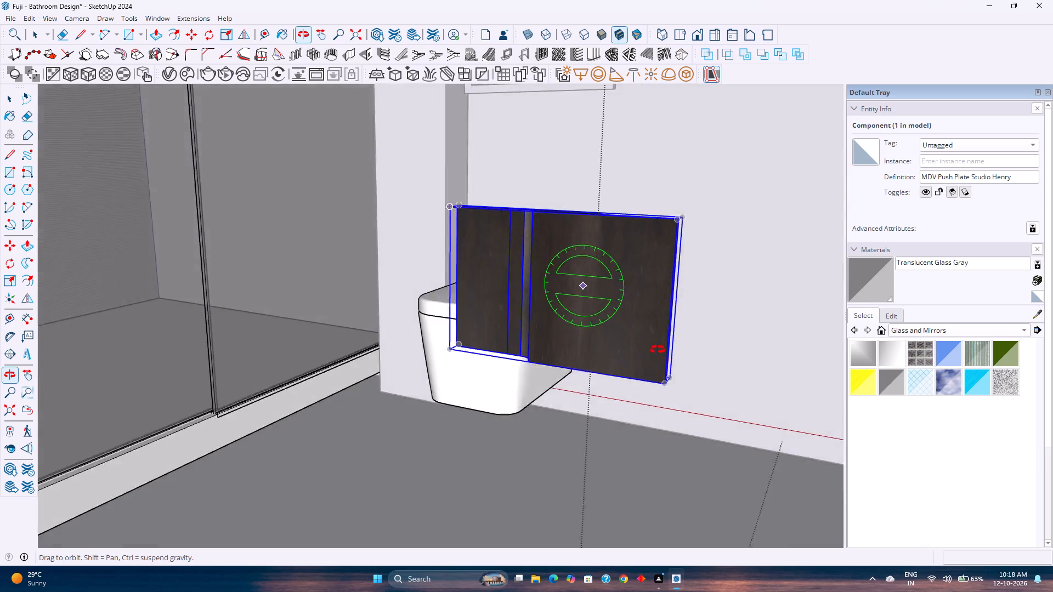
middle_click_drag(658, 350, 776, 520)
scroll(582, 363, "up", 2)
middle_click_drag(573, 355, 529, 392)
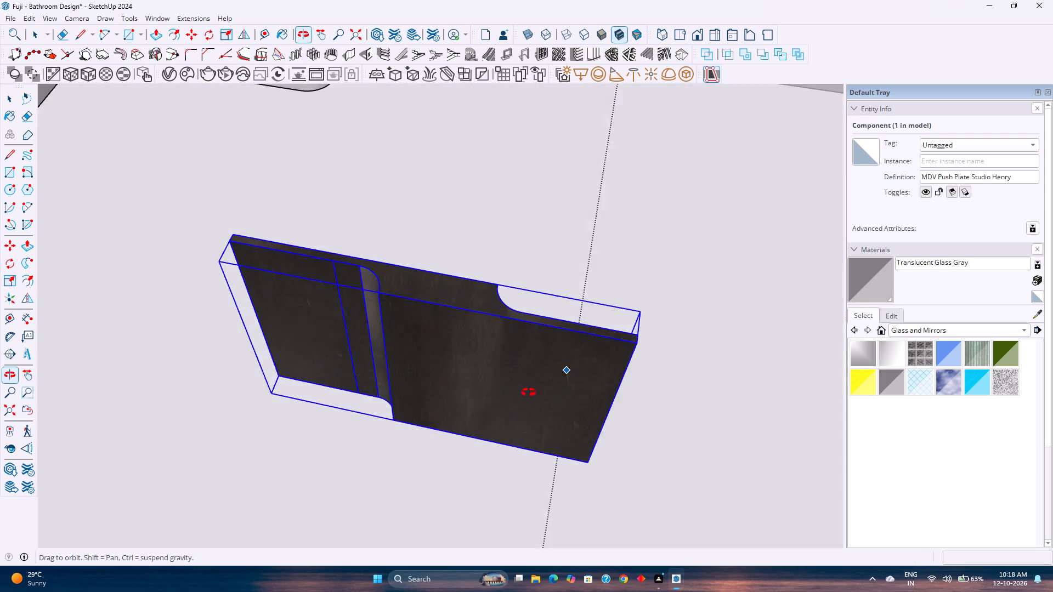
middle_click_drag(529, 392, 282, 459)
middle_click_drag(280, 464, 262, 486)
middle_click_drag(285, 424, 294, 423, "shift")
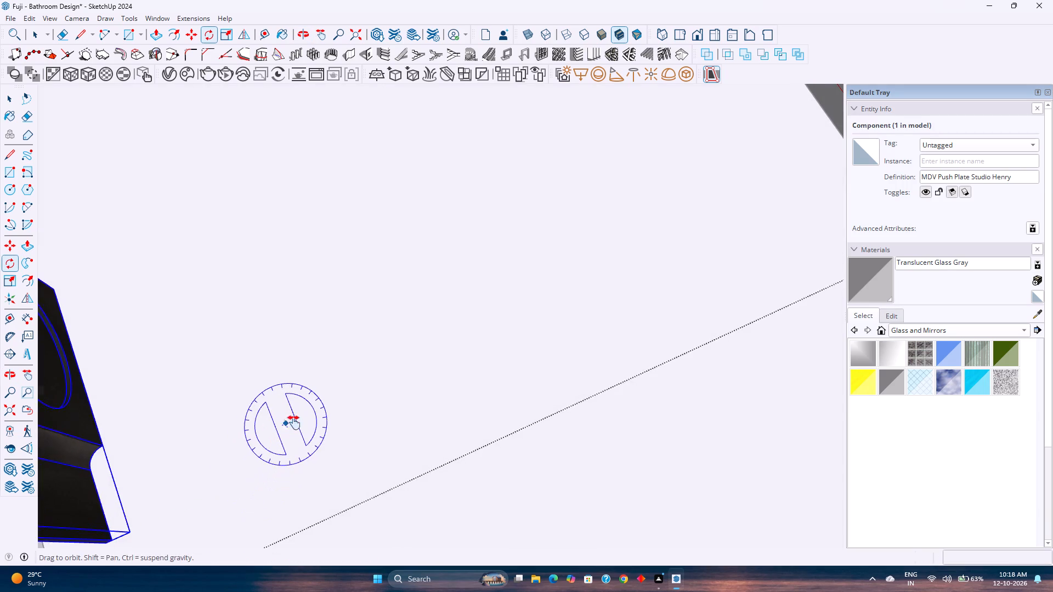
middle_click_drag(294, 423, 497, 418, "shift")
middle_click_drag(507, 415, 95, 309)
middle_click_drag(440, 438, 322, 325)
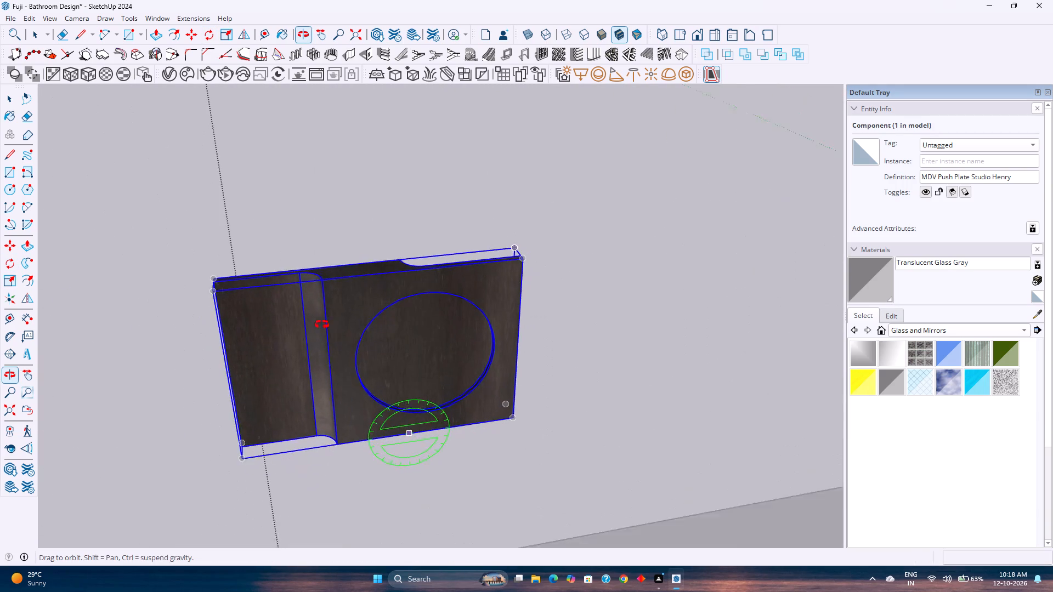
middle_click_drag(322, 325, 330, 298)
scroll(382, 364, "up", 3)
middle_click_drag(443, 402, 82, 323)
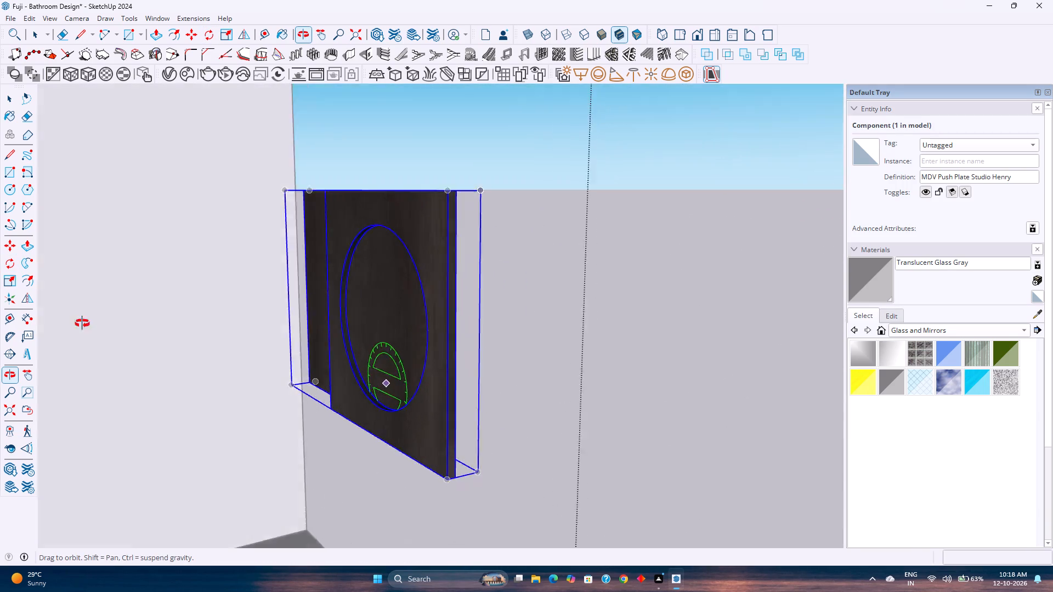
middle_click_drag(82, 323, 144, 531)
middle_click_drag(427, 406, 12, 340)
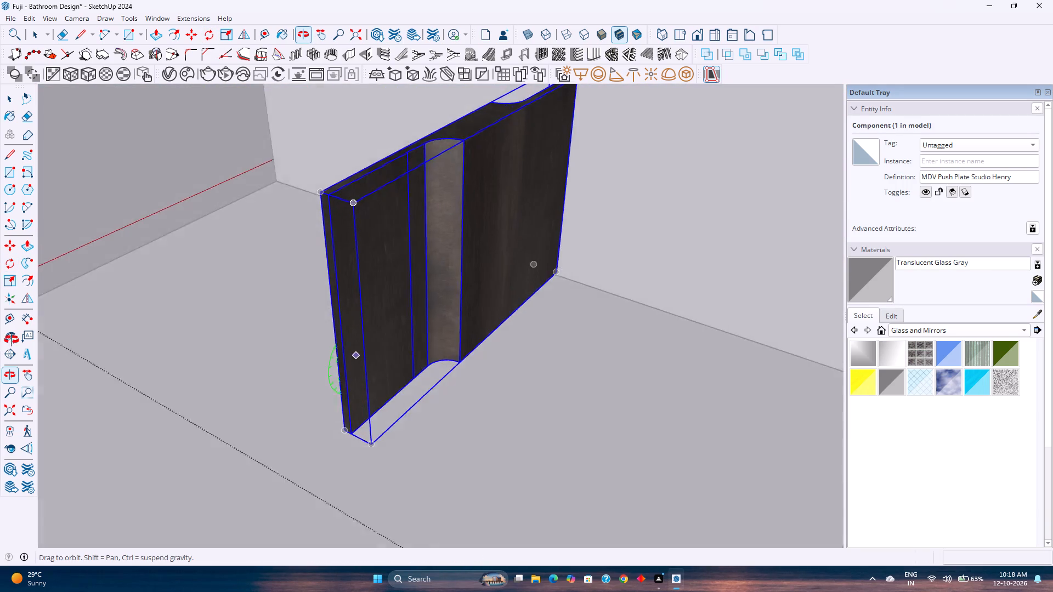
middle_click_drag(12, 340, 529, 383)
middle_click(529, 383)
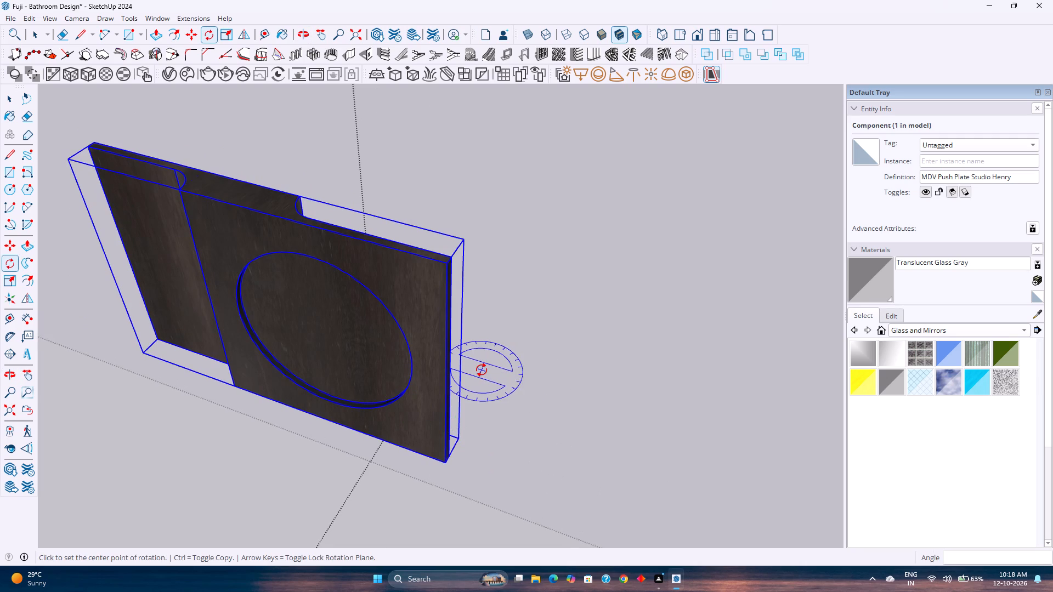
Delete the MDV Push Plate Studio Henry component from the model.
key("Delete")
key("space")
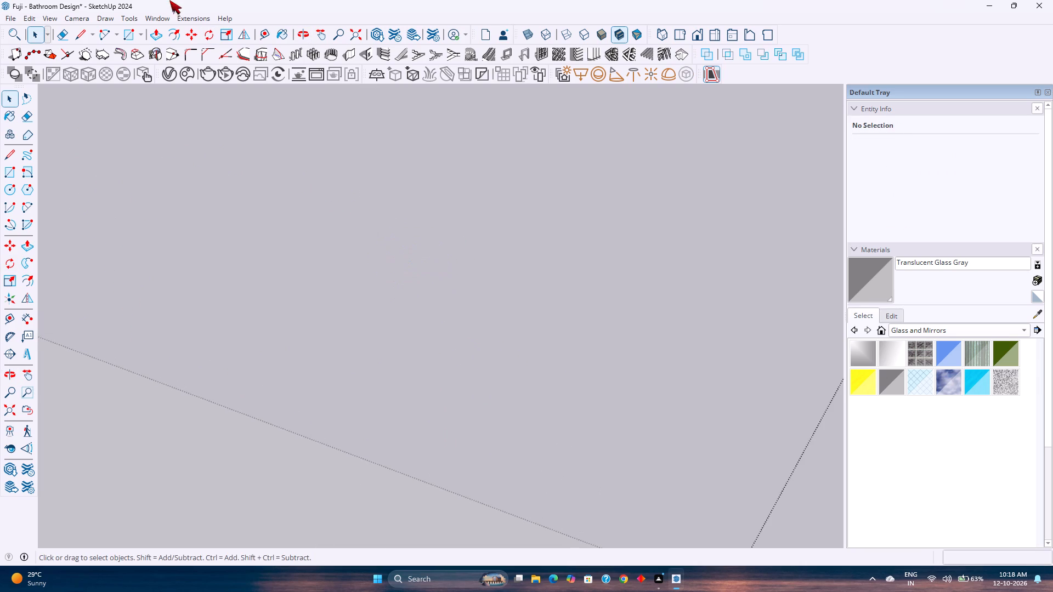
Reopen 3D Warehouse and look through the "push plate" results for a suitable toilet flush plate.
left_click(165, 19)
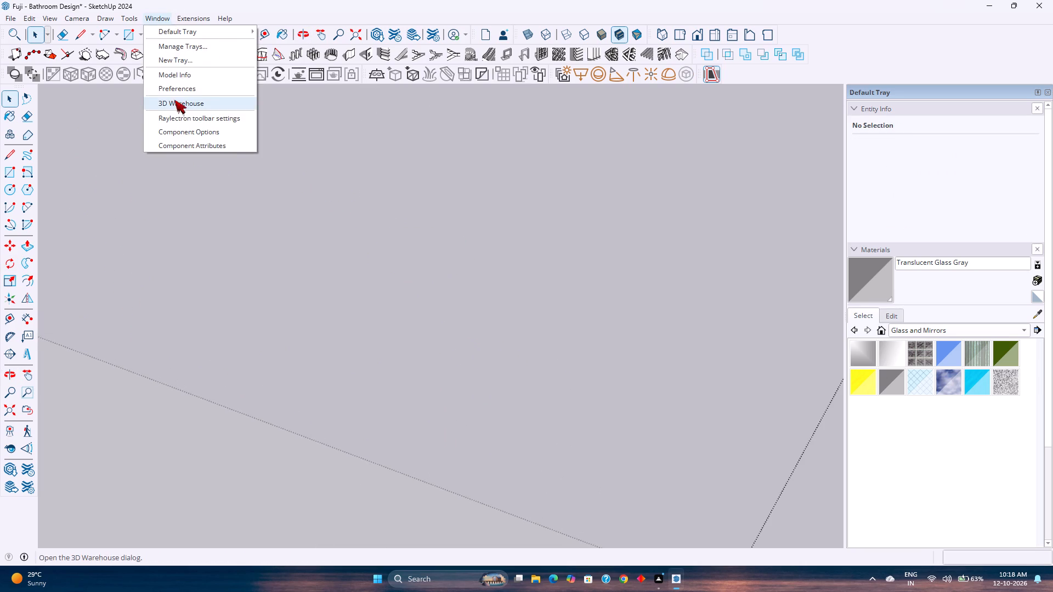
left_click(175, 102)
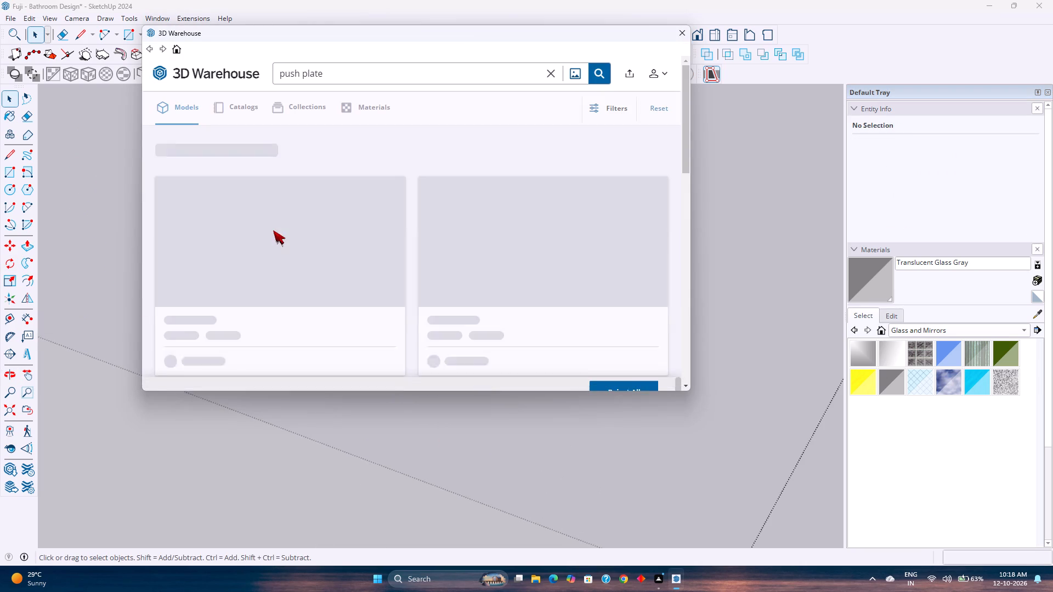
scroll(316, 269, "up", 2)
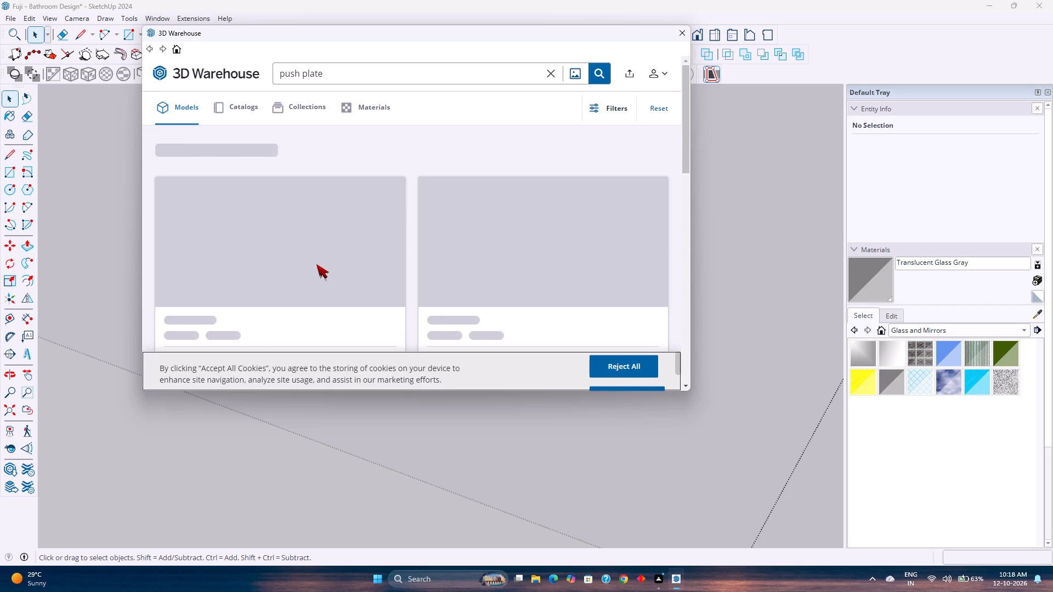
scroll(316, 264, "up", 2)
scroll(316, 264, "down", 6)
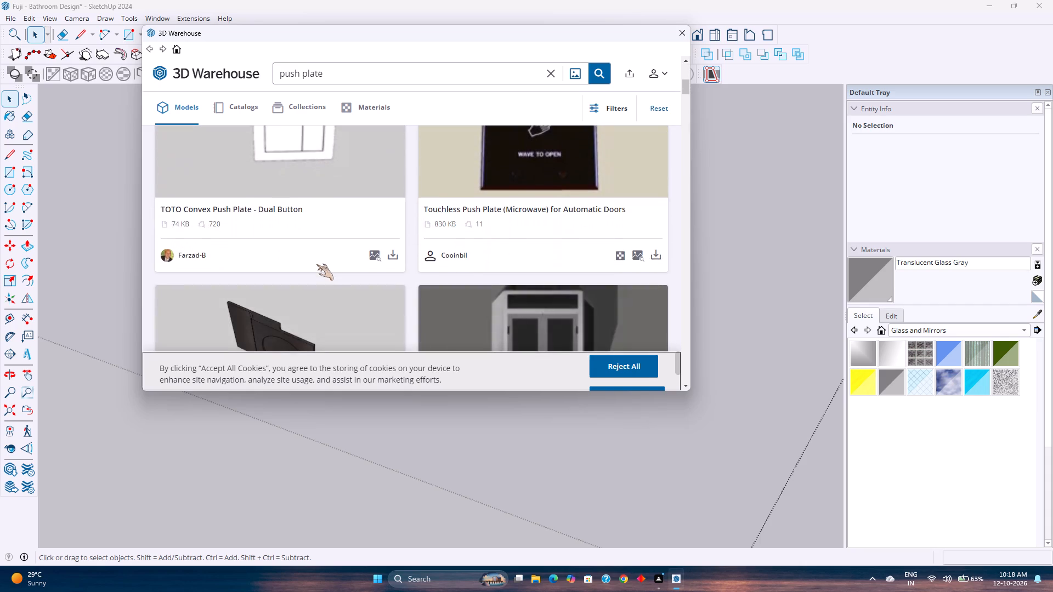
scroll(316, 264, "down", 11)
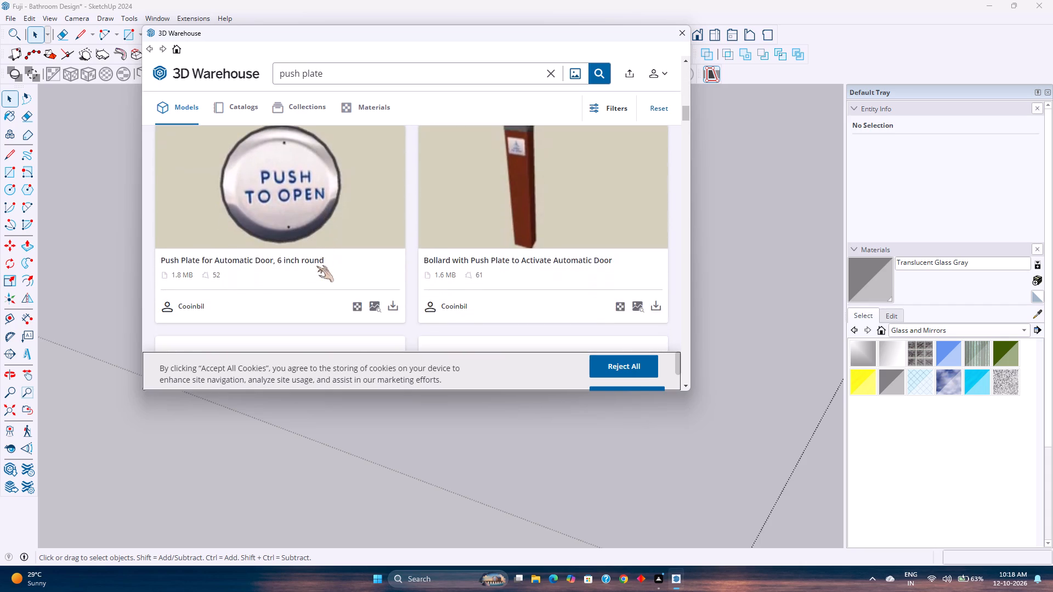
scroll(316, 266, "down", 3)
scroll(327, 273, "up", 6)
scroll(327, 273, "down", 8)
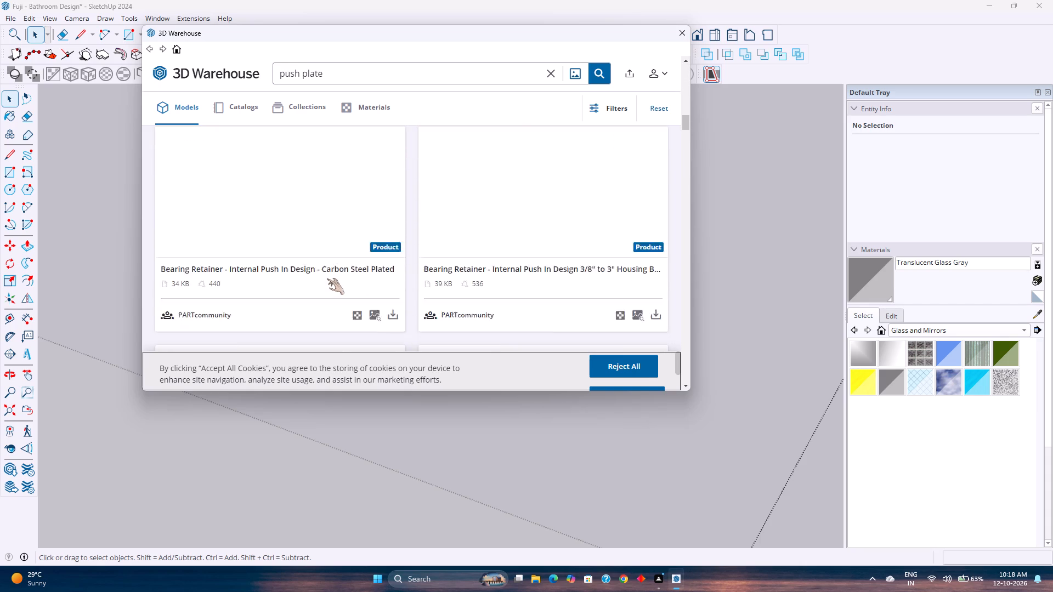
scroll(327, 278, "down", 7)
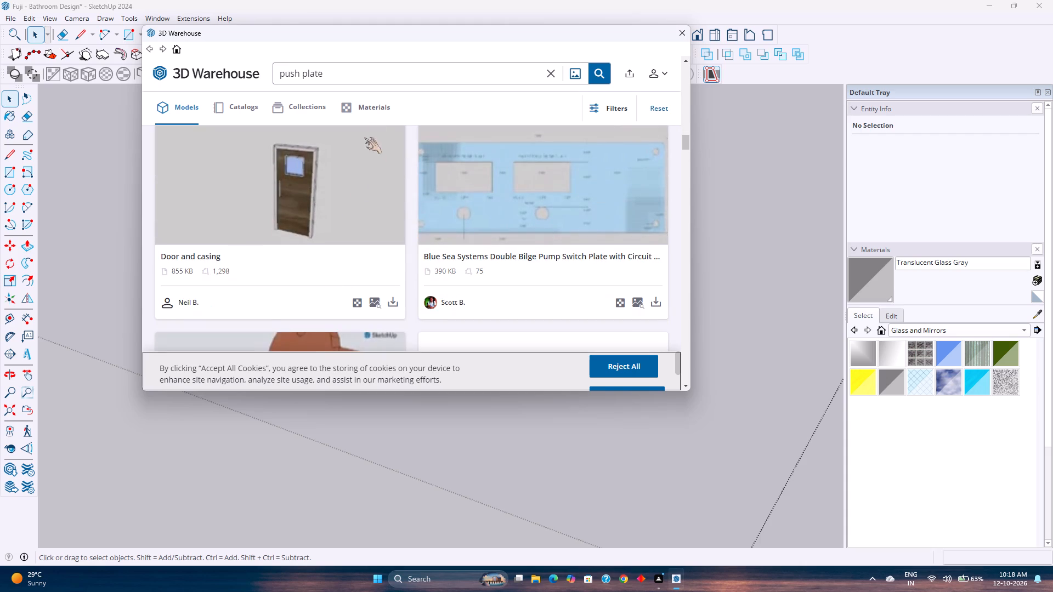
Extend the search text to "push plate toilet" and search the models.
left_click(376, 70)
key("space")
type("to")
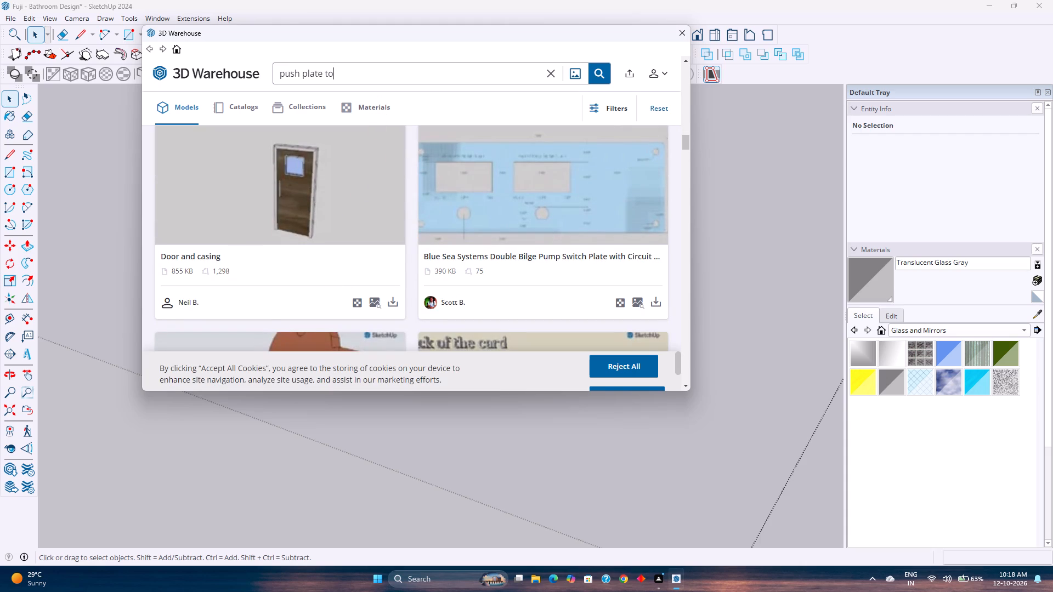
type("ilet")
key("Return")
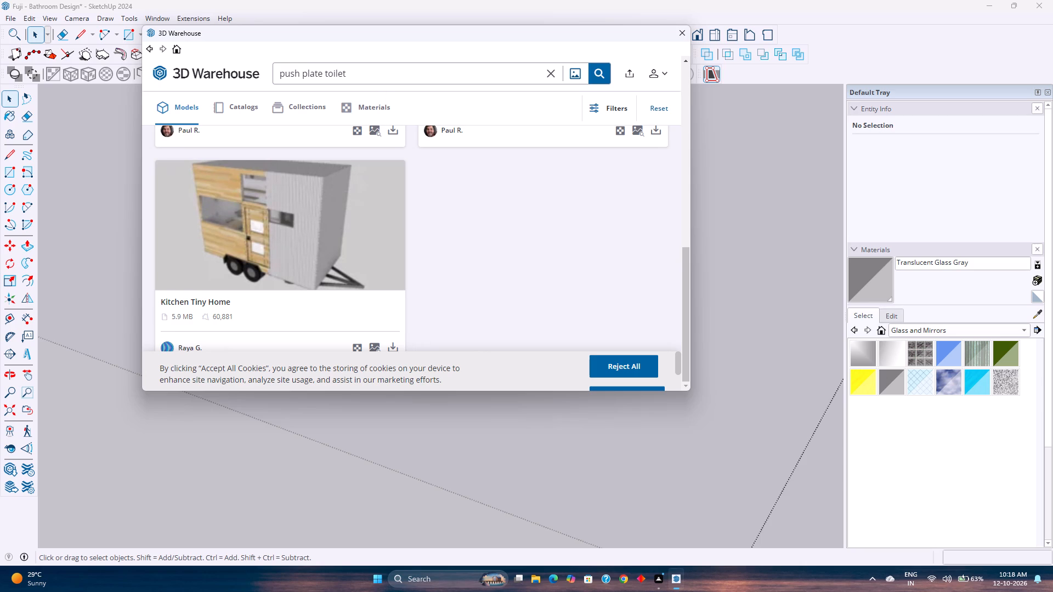
Shorten the search text back to "push plate" and run the model search again.
left_click(387, 67)
key("BackSpace")
key("BackSpace")
key("BackSpace")
key("BackSpace")
key("BackSpace")
key("BackSpace")
key("BackSpace")
key("Return")
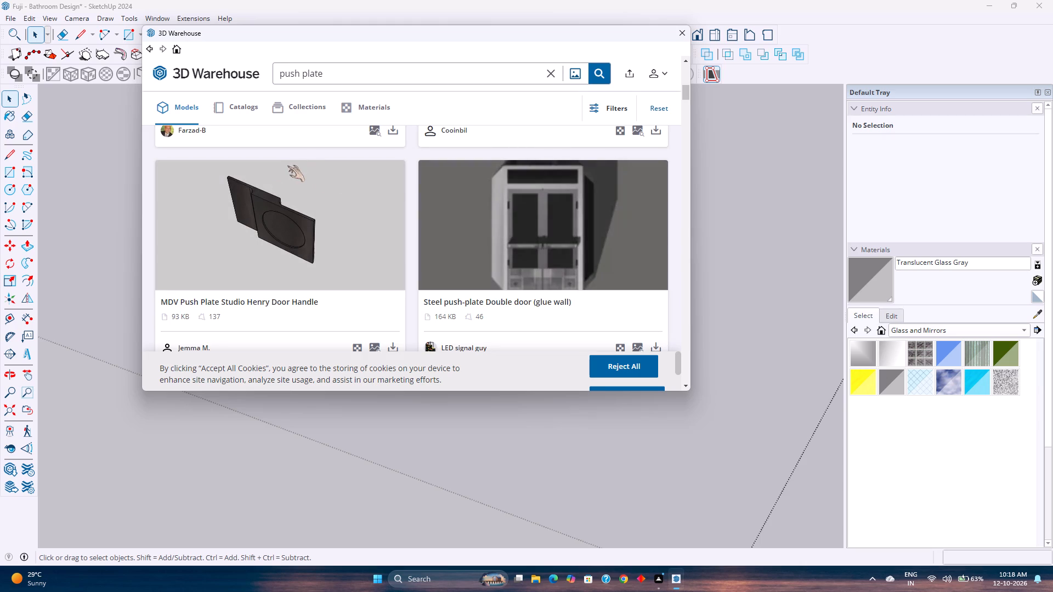
Find the TOTO Convex Push Plate - Dual Button among the search results and download it directly into the model.
scroll(329, 207, "up", 9)
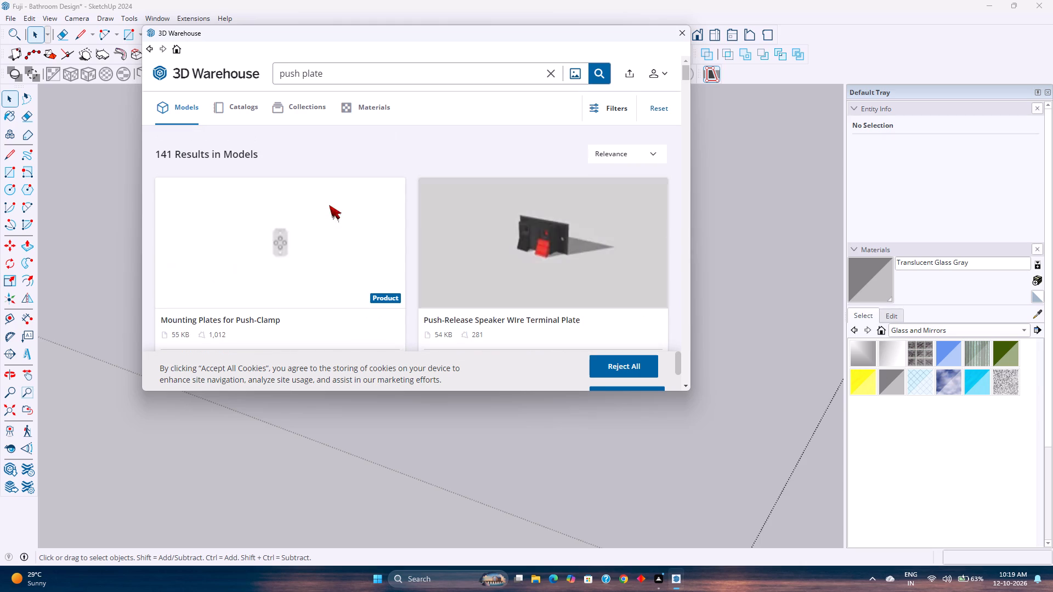
left_click_drag(681, 73, 684, 162)
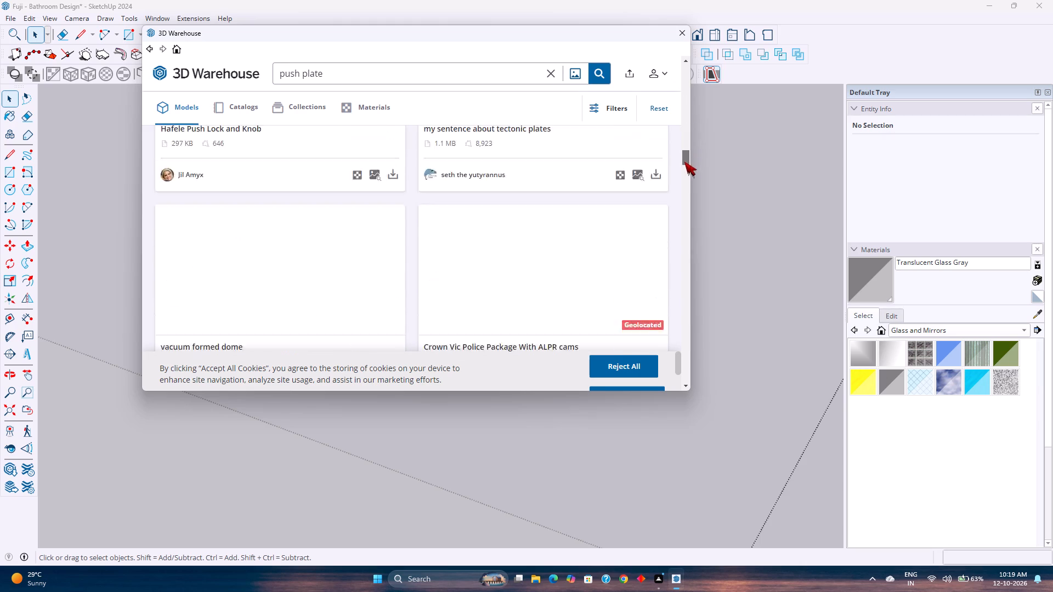
left_click_drag(684, 162, 670, 43)
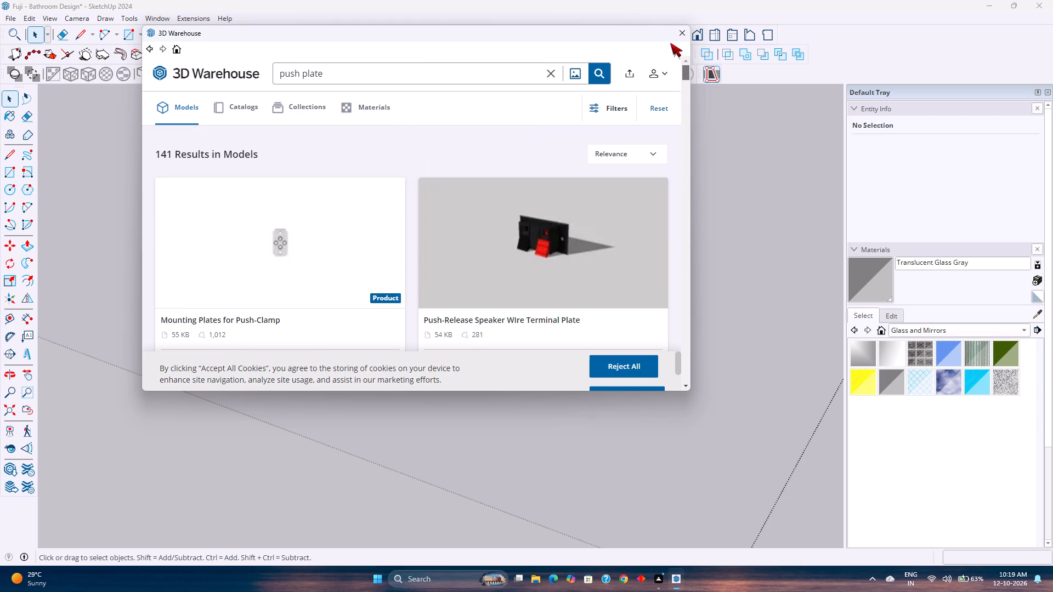
left_click_drag(670, 43, 670, 41)
scroll(370, 238, "down", 5)
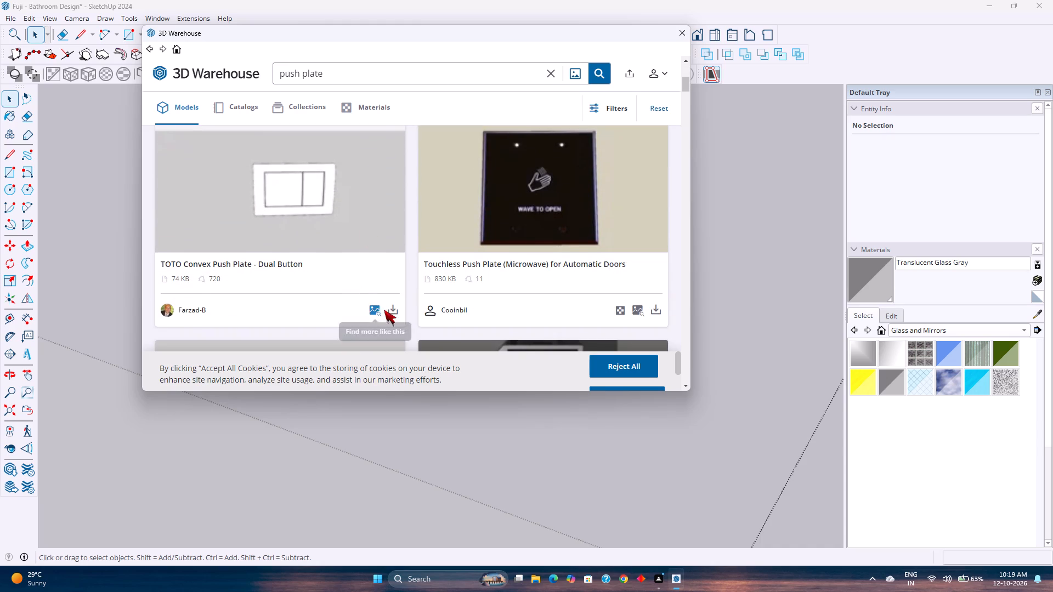
left_click(389, 310)
left_click(384, 220)
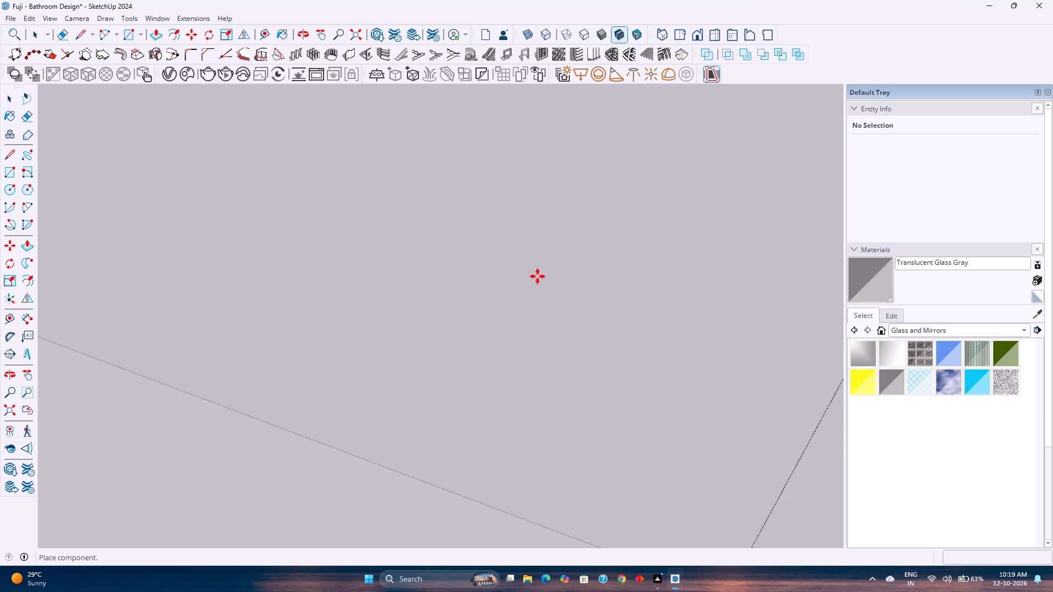
Place the downloaded dual-button push plate on the wall above the wall-hung toilet.
scroll(516, 293, "down", 15)
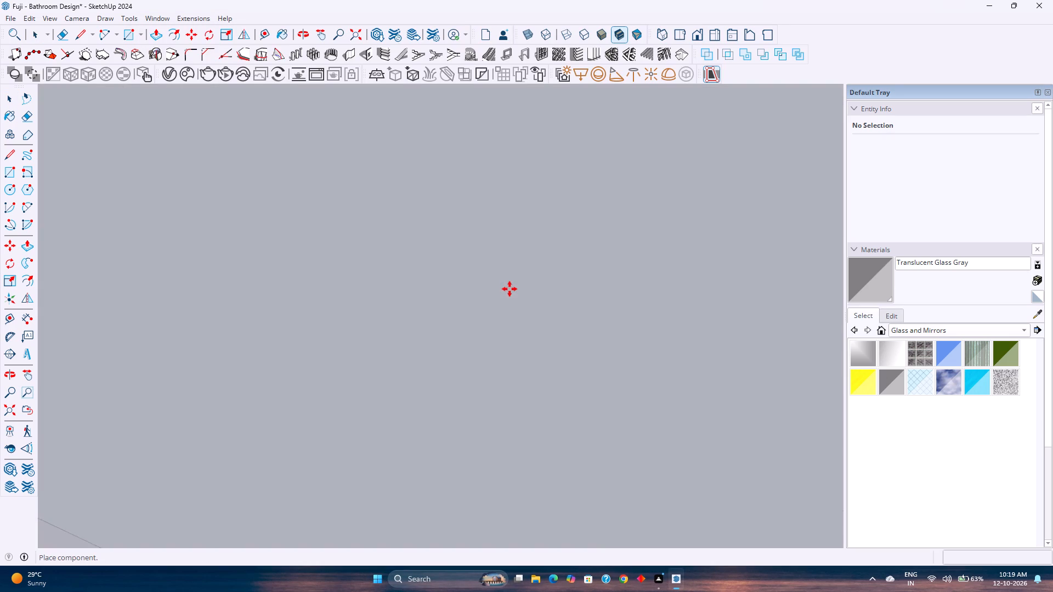
scroll(509, 289, "down", 6)
left_click(12, 407)
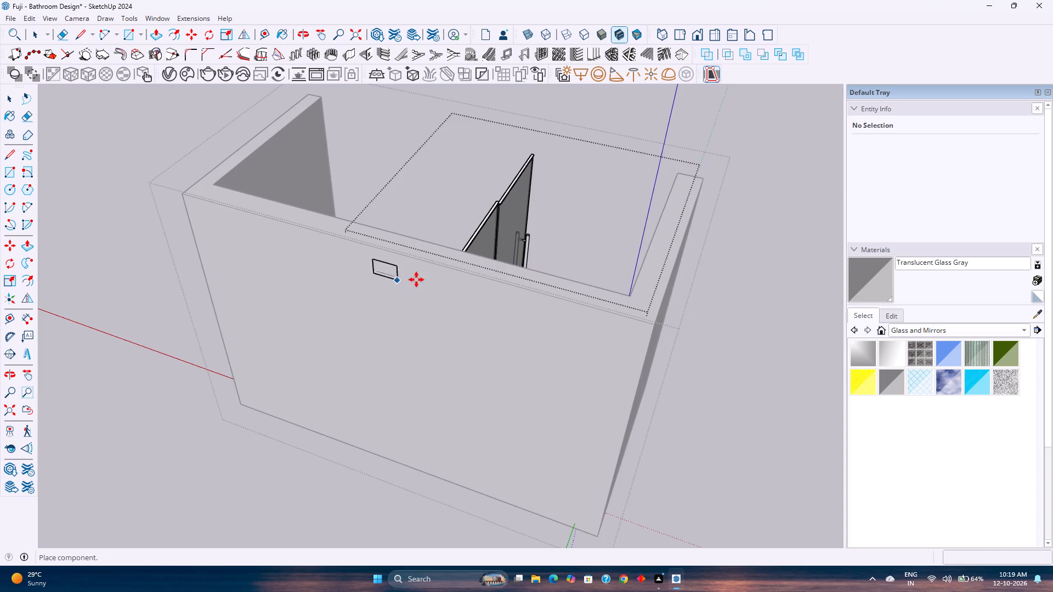
middle_click_drag(513, 271, 0, 339)
scroll(529, 266, "up", 3)
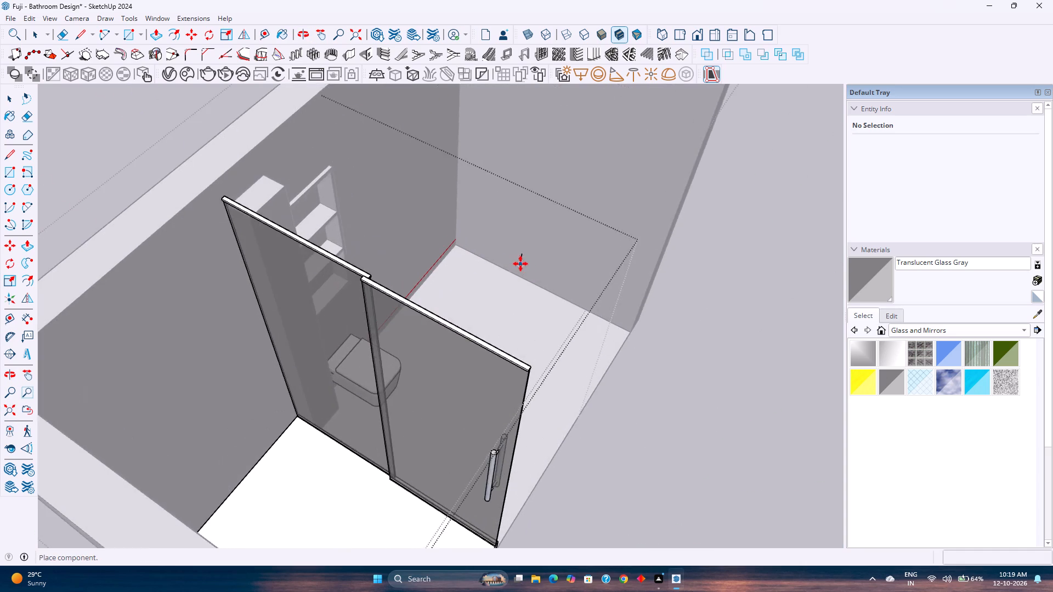
scroll(520, 264, "up", 1)
middle_click_drag(517, 263, 259, 255)
scroll(282, 248, "up", 7)
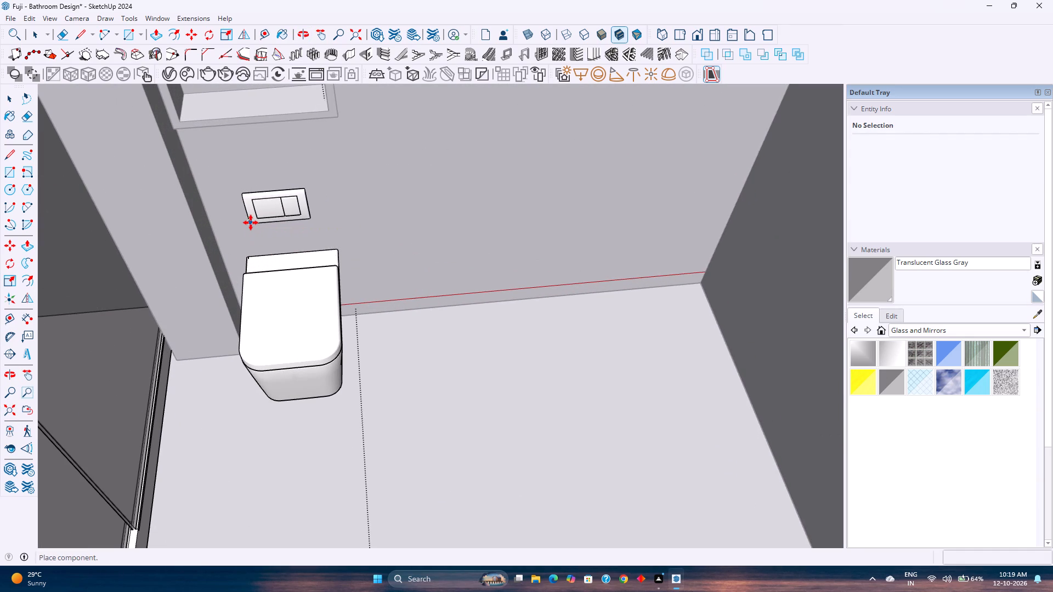
left_click(250, 222)
middle_click_drag(264, 263, 295, 160)
key("space")
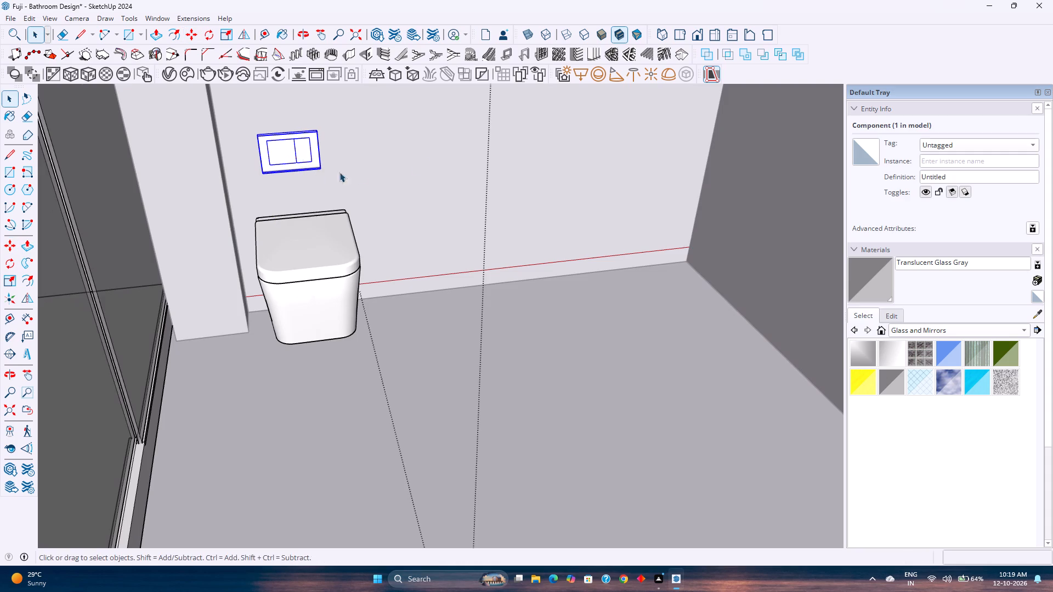
Draw a vertical guide about 10 3/8" from the wall column's inner edge, through the midpoint of the toilet's back edge.
middle_click_drag(432, 159, 447, 298, "shift")
middle_click_drag(365, 325, 327, 214)
scroll(296, 224, "up", 3)
middle_click_drag(293, 226, 344, 229)
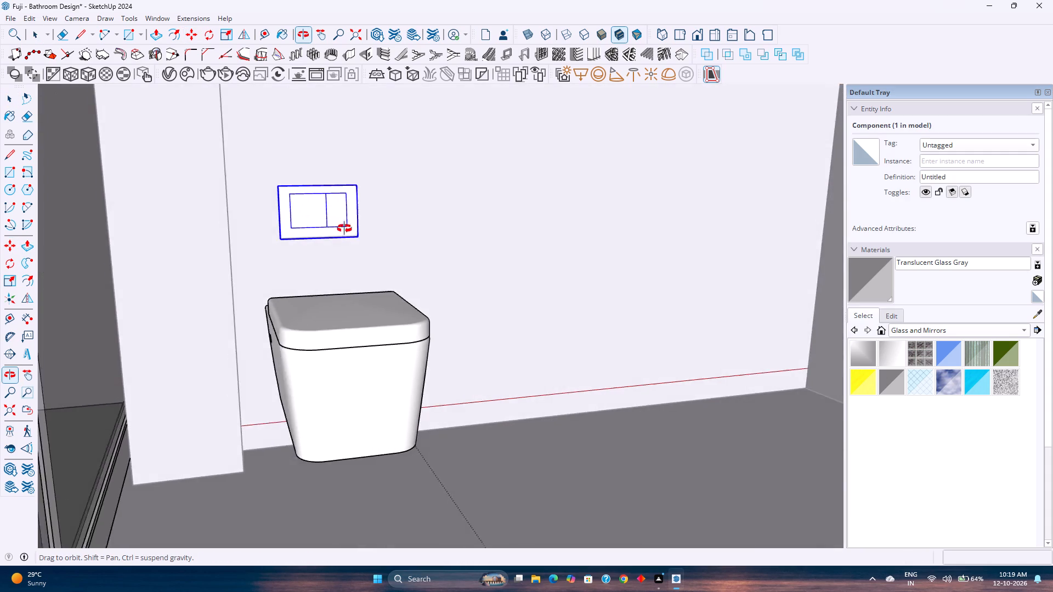
middle_click_drag(344, 229, 305, 339)
scroll(297, 340, "up", 5)
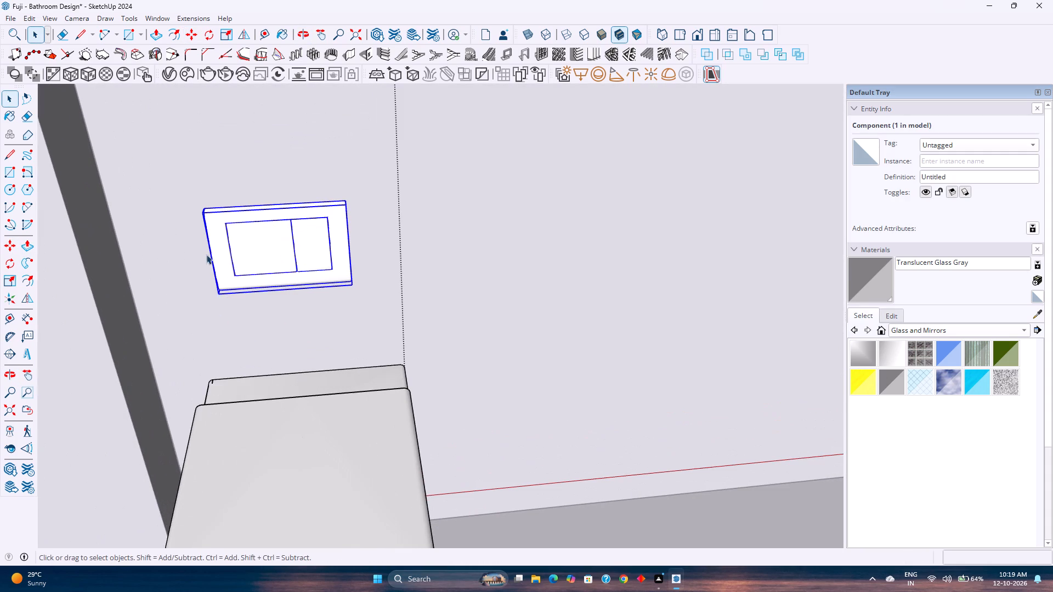
left_click(265, 34)
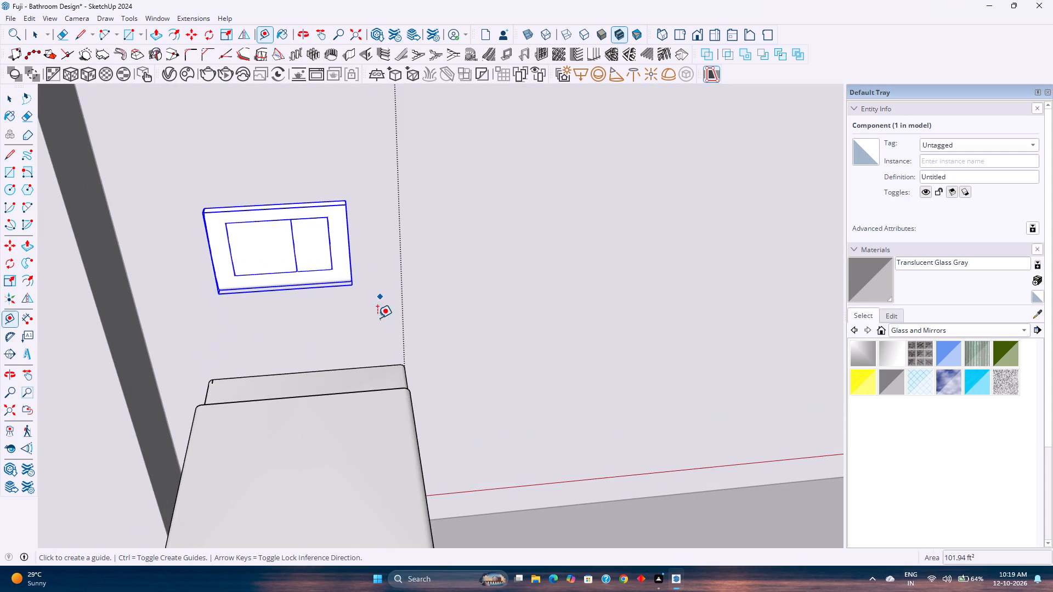
scroll(405, 373, "up", 5)
middle_click_drag(404, 365, 244, 369)
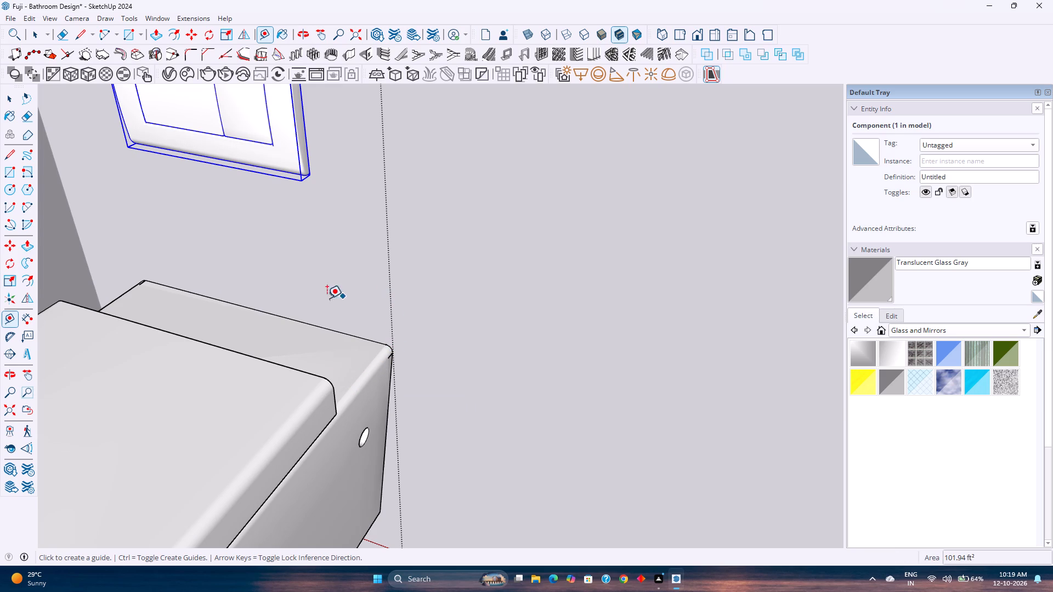
scroll(288, 301, "down", 2)
middle_click_drag(288, 301, 670, 342, "shift")
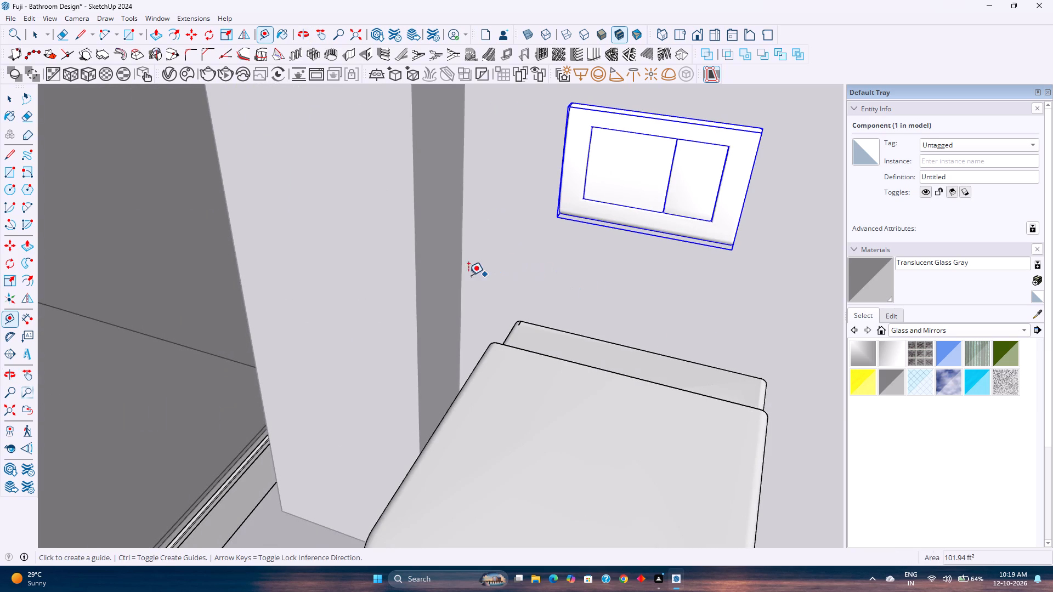
left_click(462, 253)
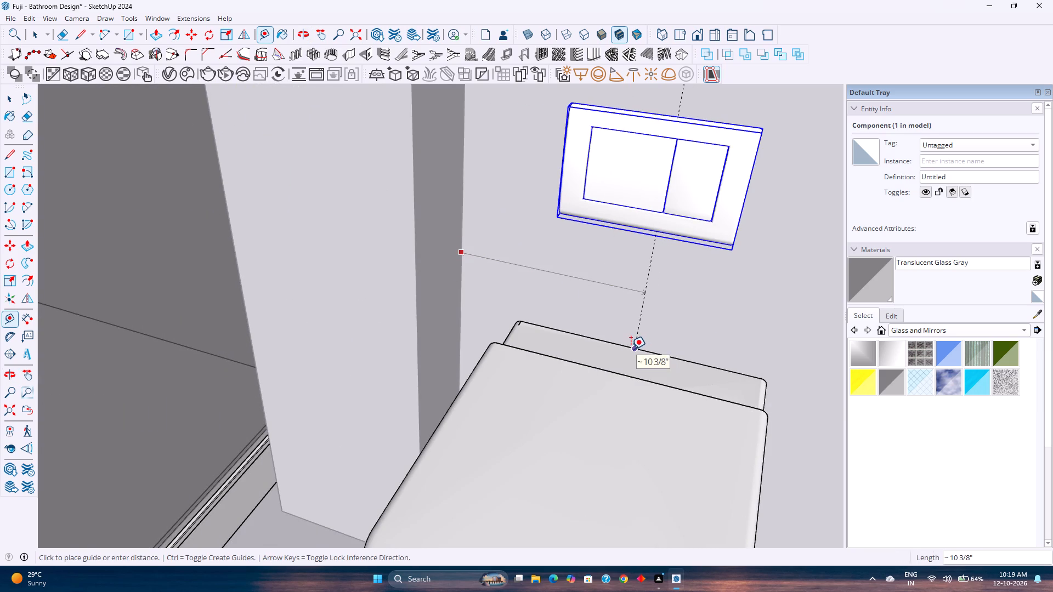
middle_click_drag(631, 349, 649, 327)
left_click(636, 339)
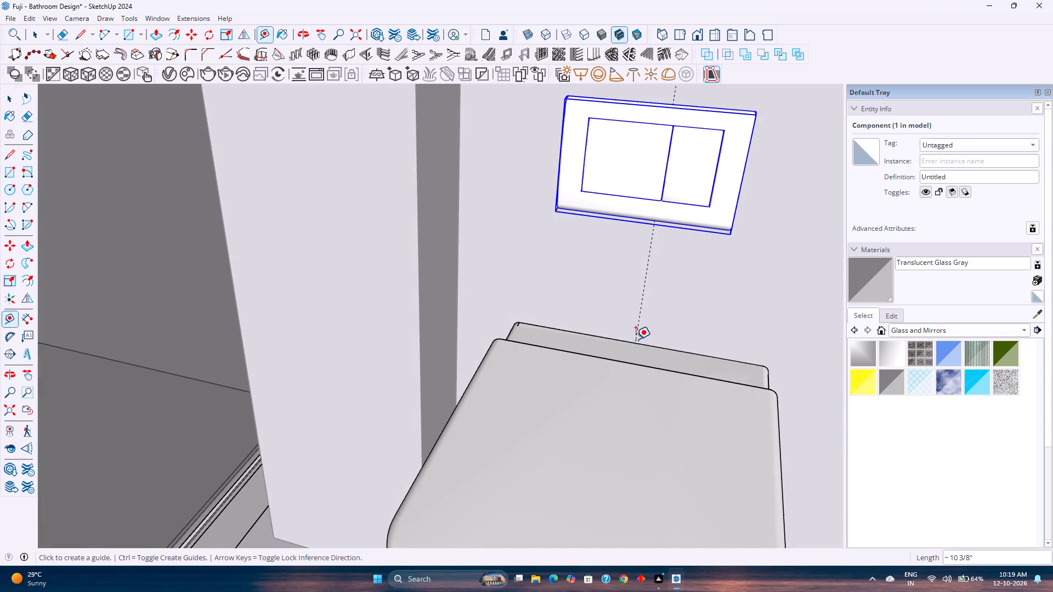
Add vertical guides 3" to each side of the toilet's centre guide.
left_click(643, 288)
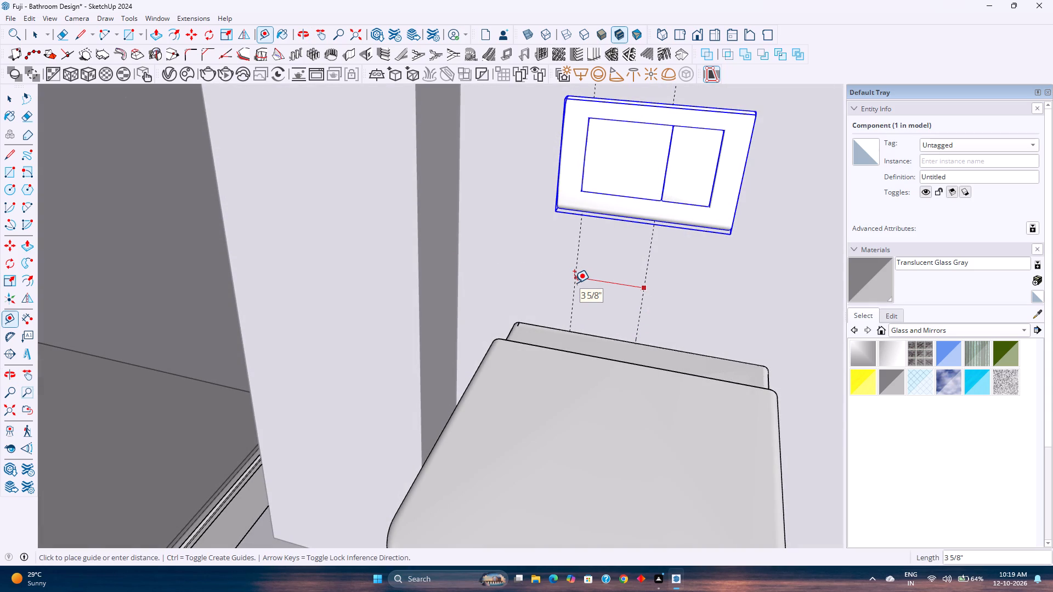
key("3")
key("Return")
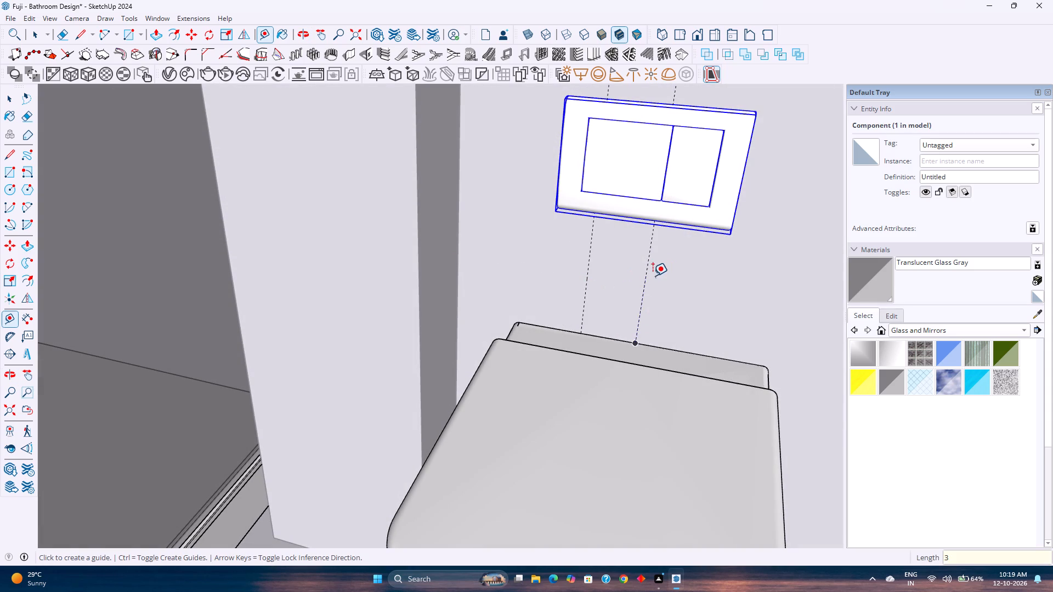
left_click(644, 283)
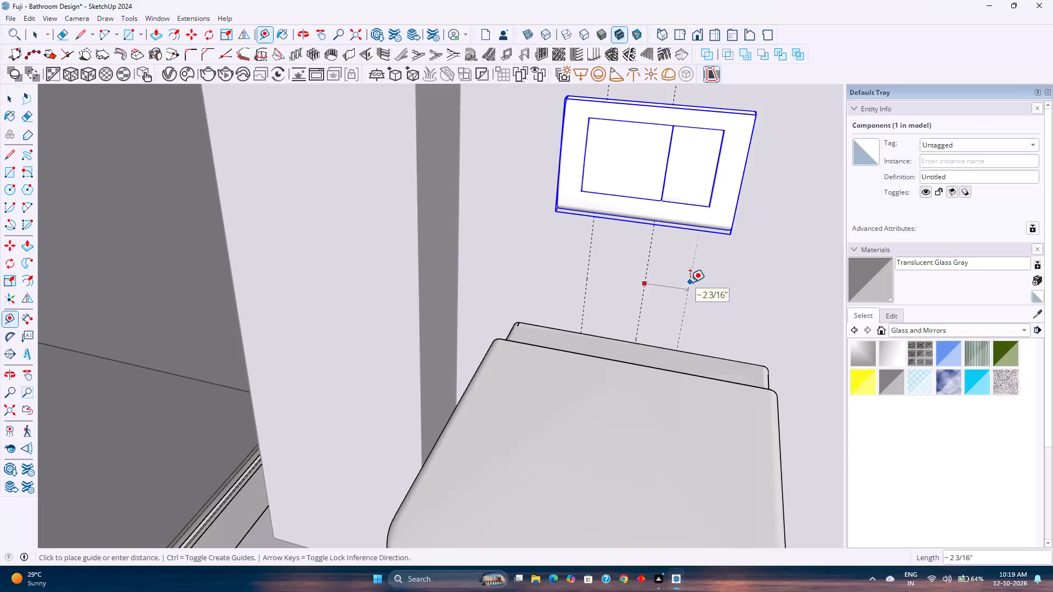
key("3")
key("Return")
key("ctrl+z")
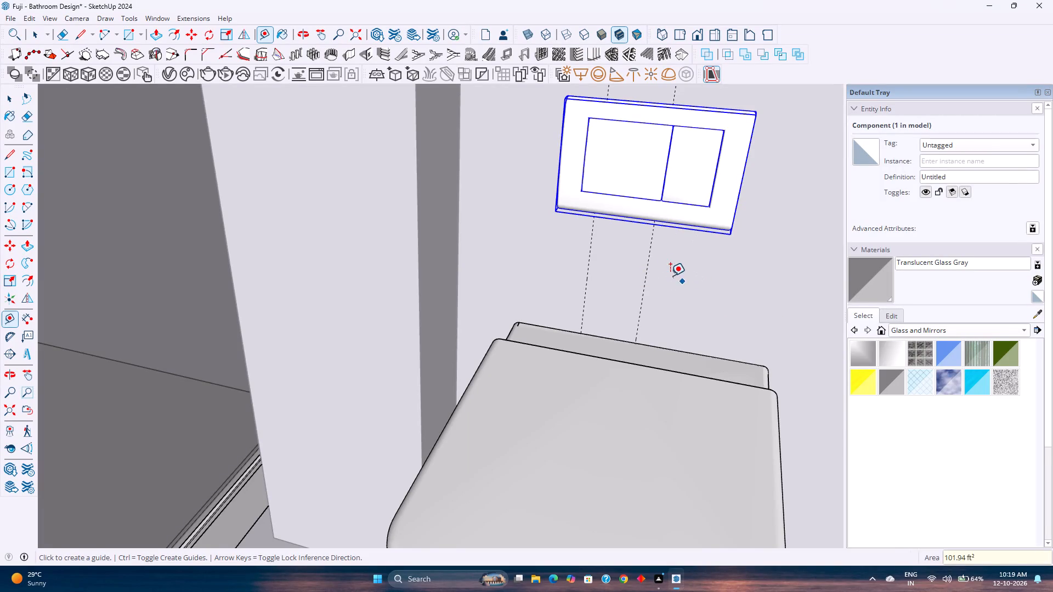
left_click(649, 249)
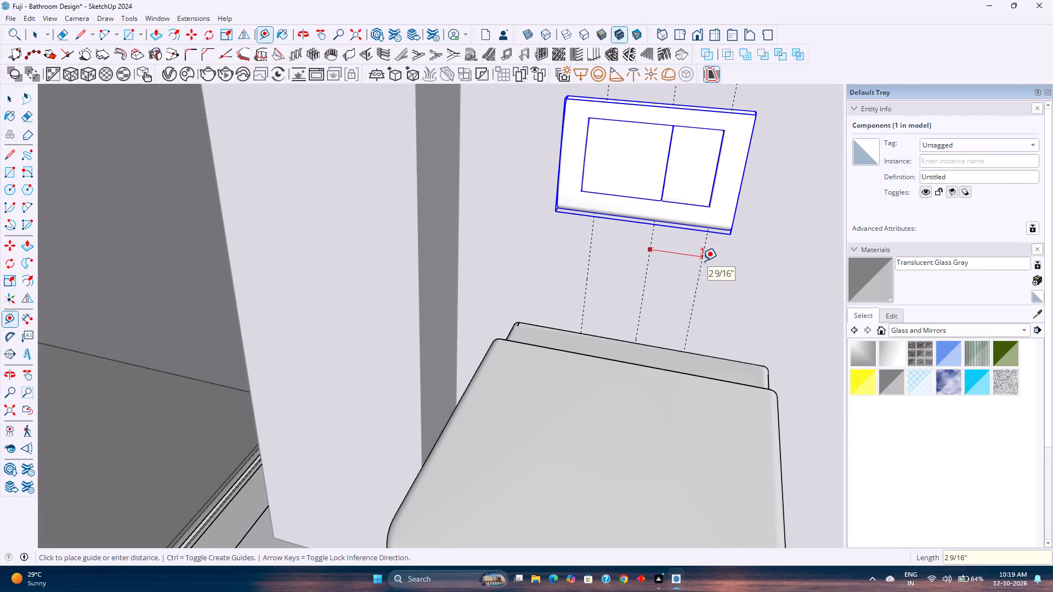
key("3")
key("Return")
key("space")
Check the width of the push plate along its bottom edge between the two corners with the Dimension tool.
middle_click_drag(642, 289, 628, 357, "shift")
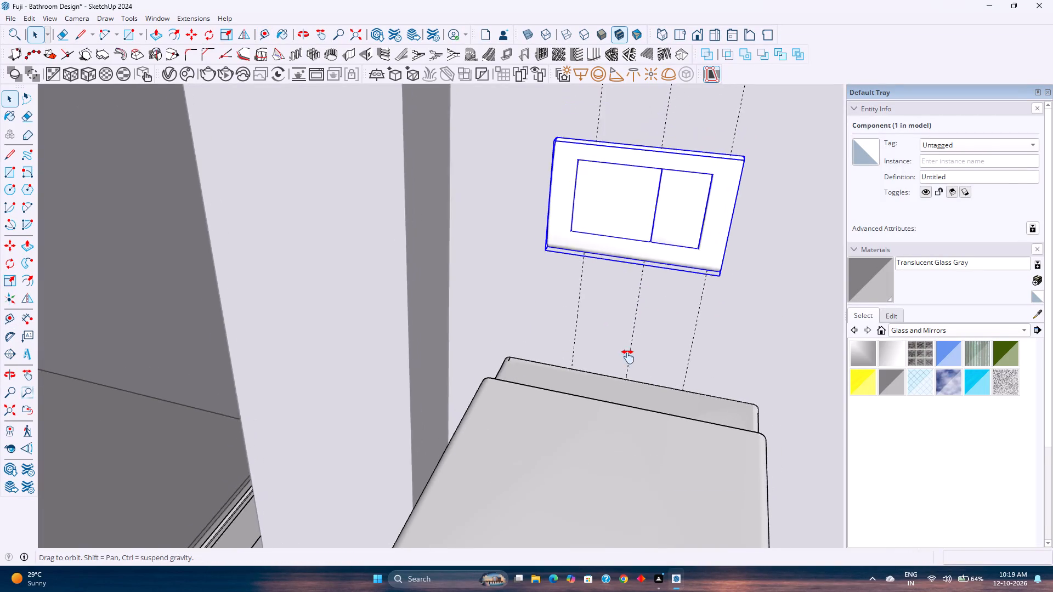
middle_click_drag(628, 357, 621, 391, "shift")
middle_click_drag(618, 391, 664, 306)
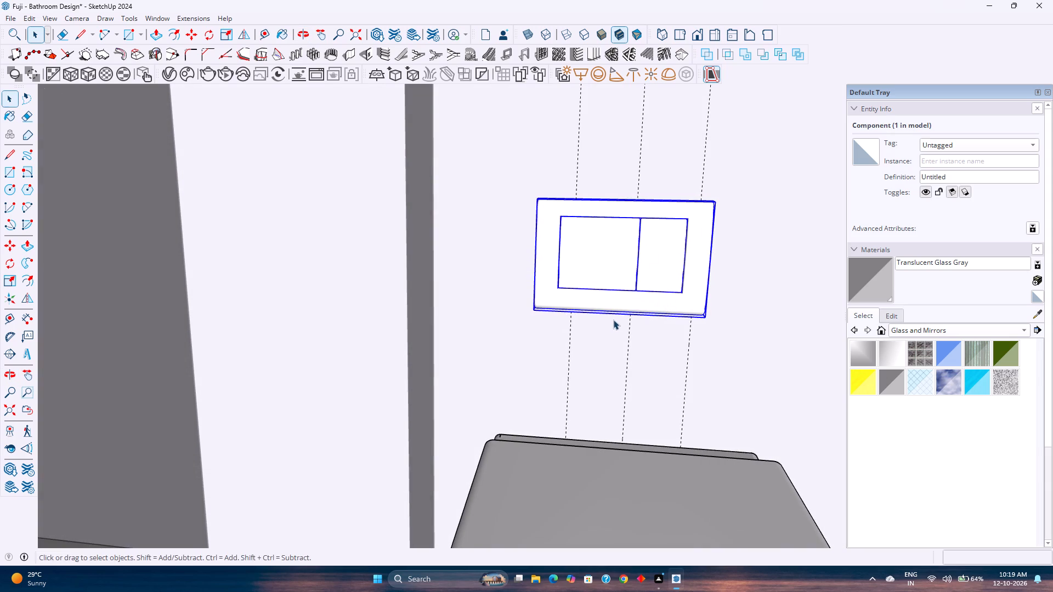
middle_click_drag(608, 324, 619, 277)
scroll(637, 330, "up", 3)
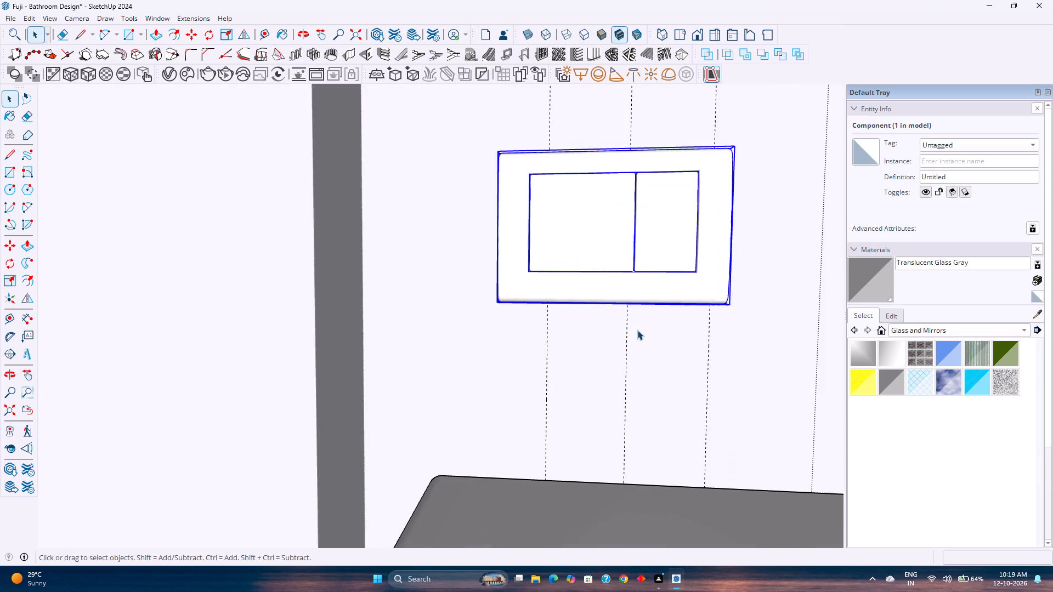
scroll(637, 330, "up", 3)
middle_click_drag(636, 335, 610, 292)
scroll(580, 310, "up", 2)
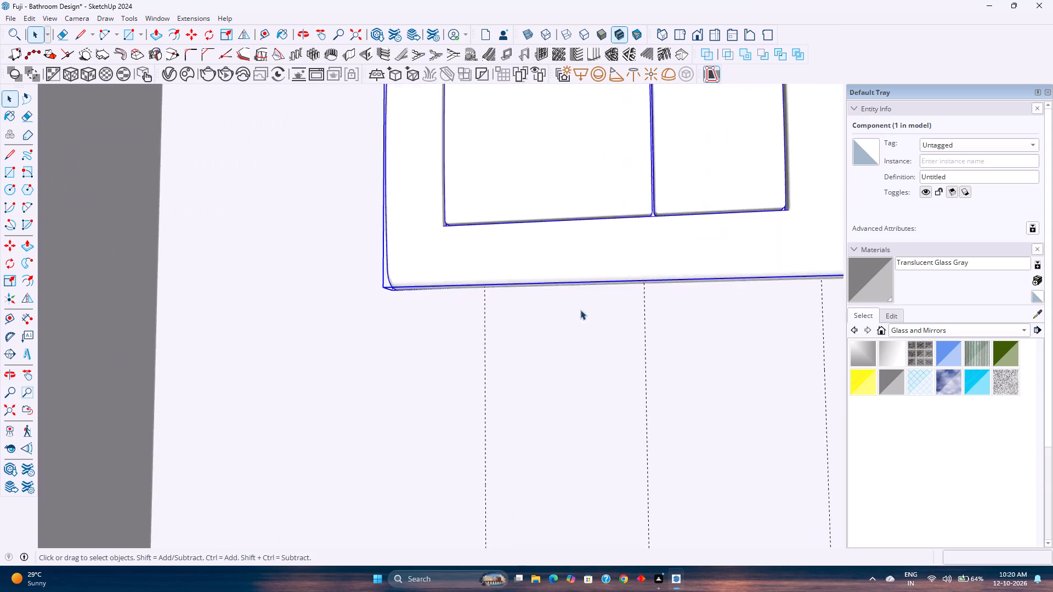
scroll(580, 310, "up", 4)
middle_click_drag(567, 310, 560, 266)
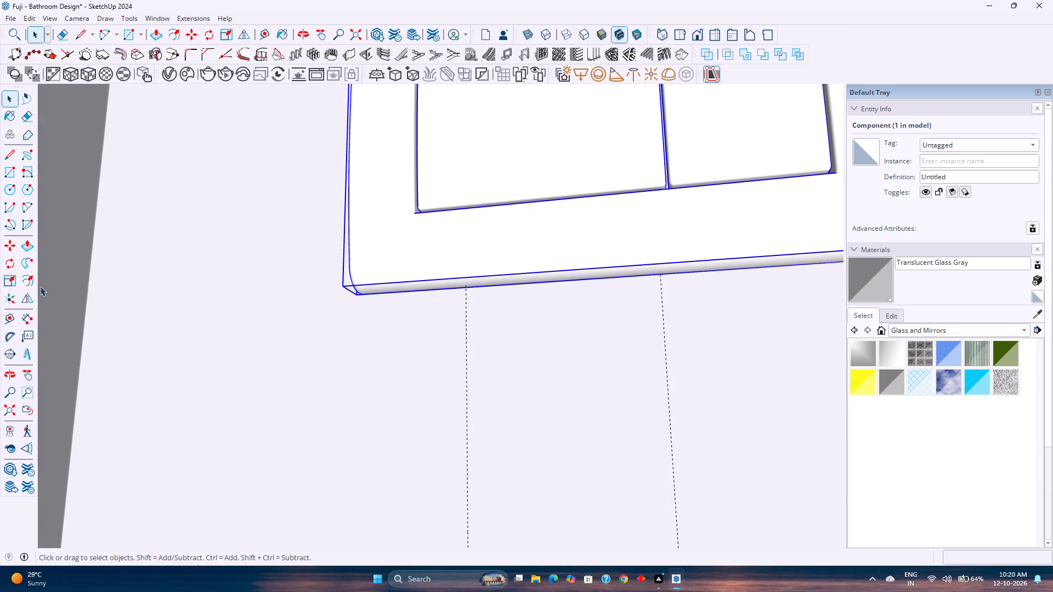
left_click(30, 326)
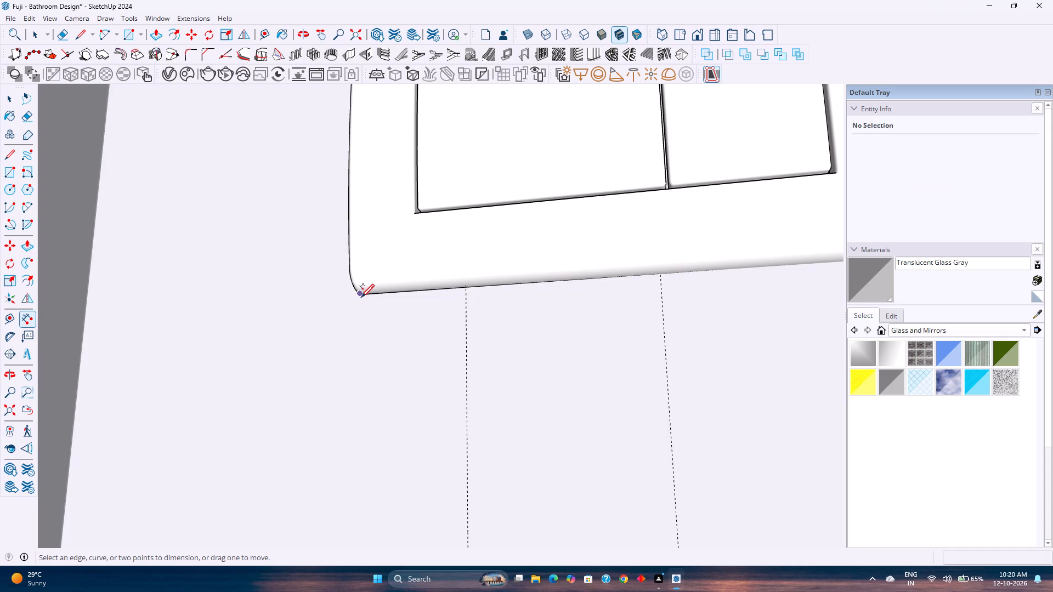
left_click(361, 297)
scroll(588, 306, "down", 4)
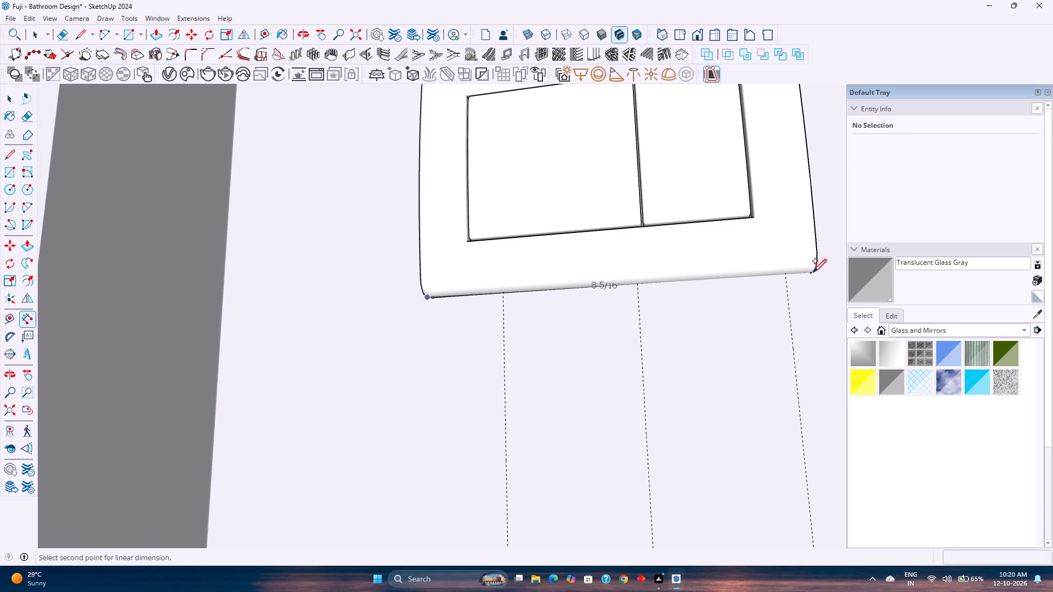
key("space")
key("z")
key("space")
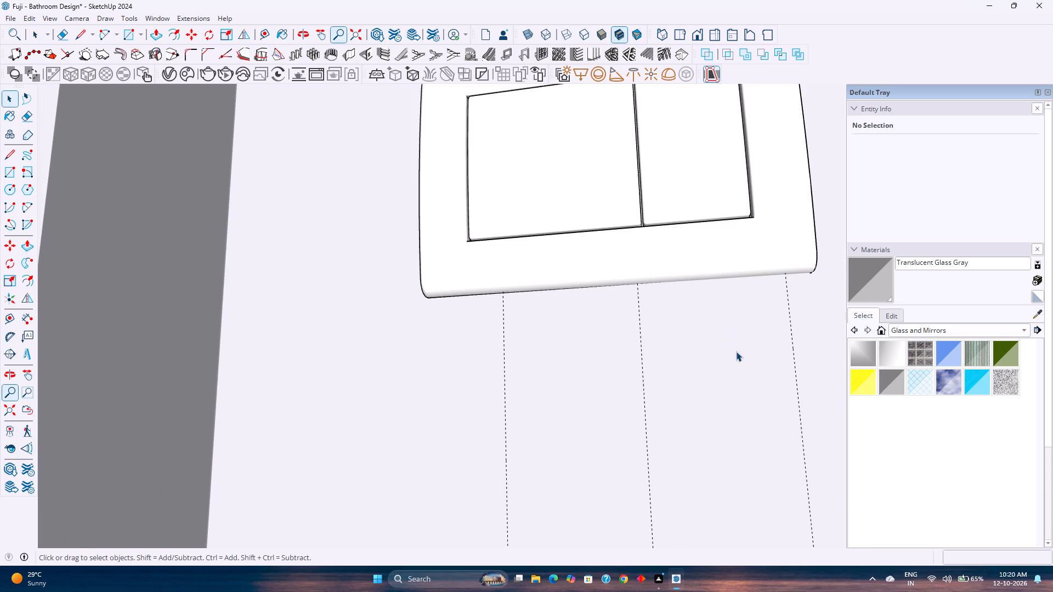
scroll(736, 351, "down", 4)
middle_click_drag(736, 351, 688, 337, "shift")
middle_click_drag(689, 338, 755, 402)
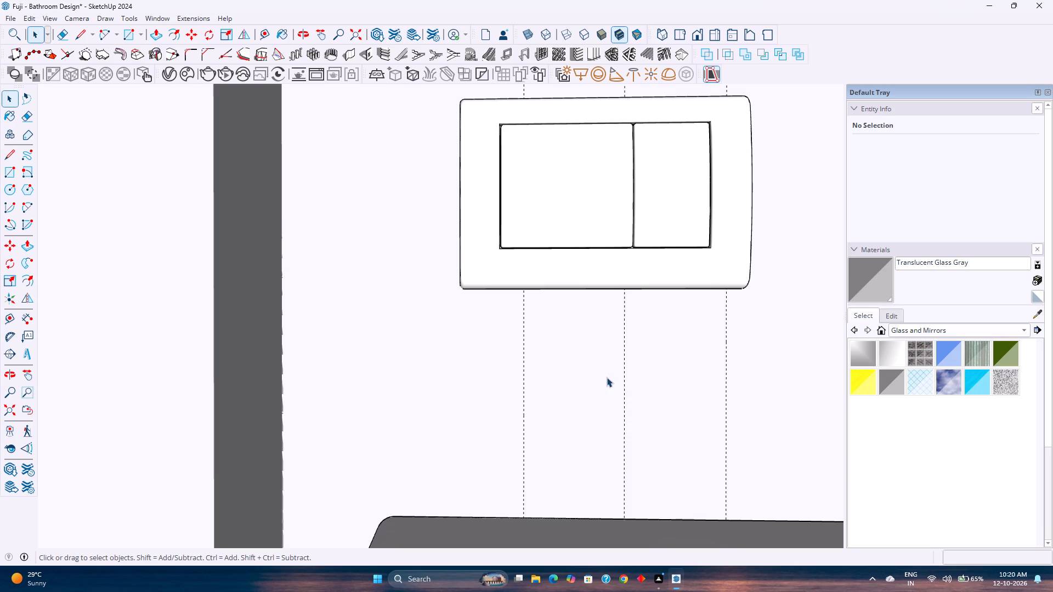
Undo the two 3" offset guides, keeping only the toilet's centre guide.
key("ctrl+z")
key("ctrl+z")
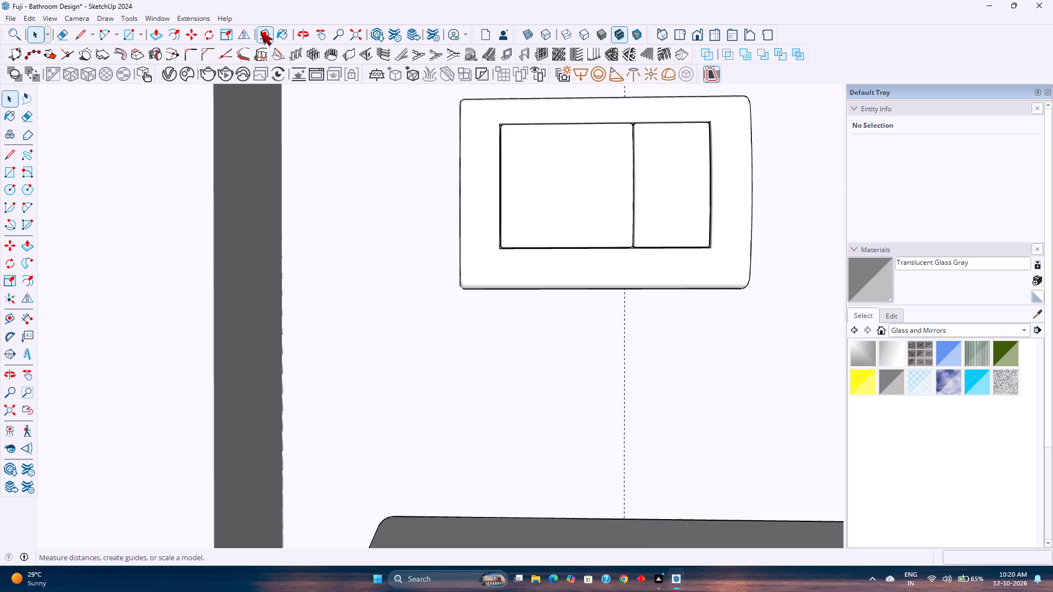
Add a vertical guide 4.5" from the toilet's centre guide on the side facing the wall column.
left_click(261, 31)
left_click(623, 405)
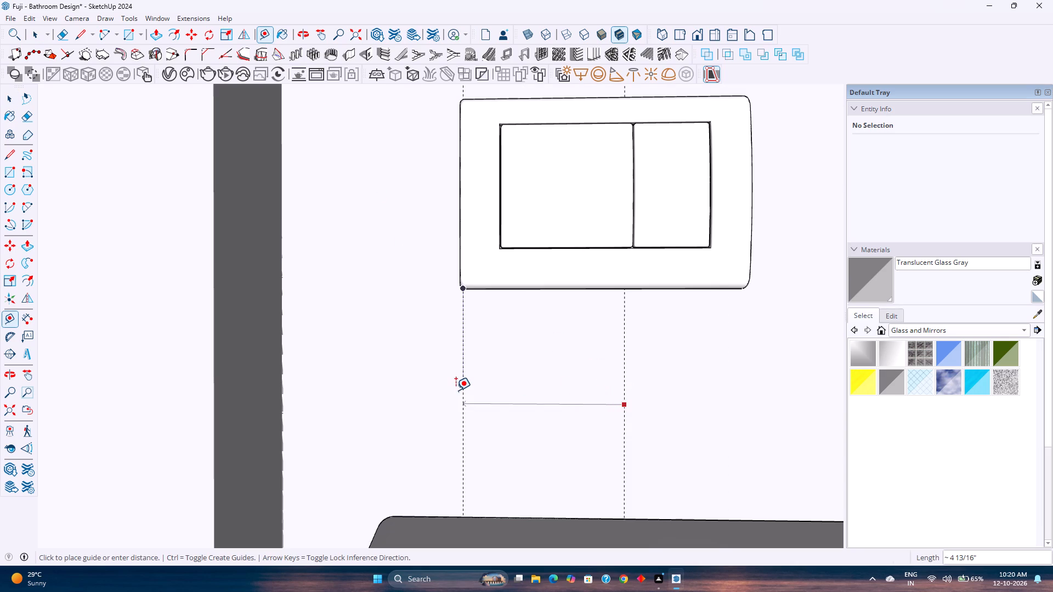
type("4.5")
key("Return")
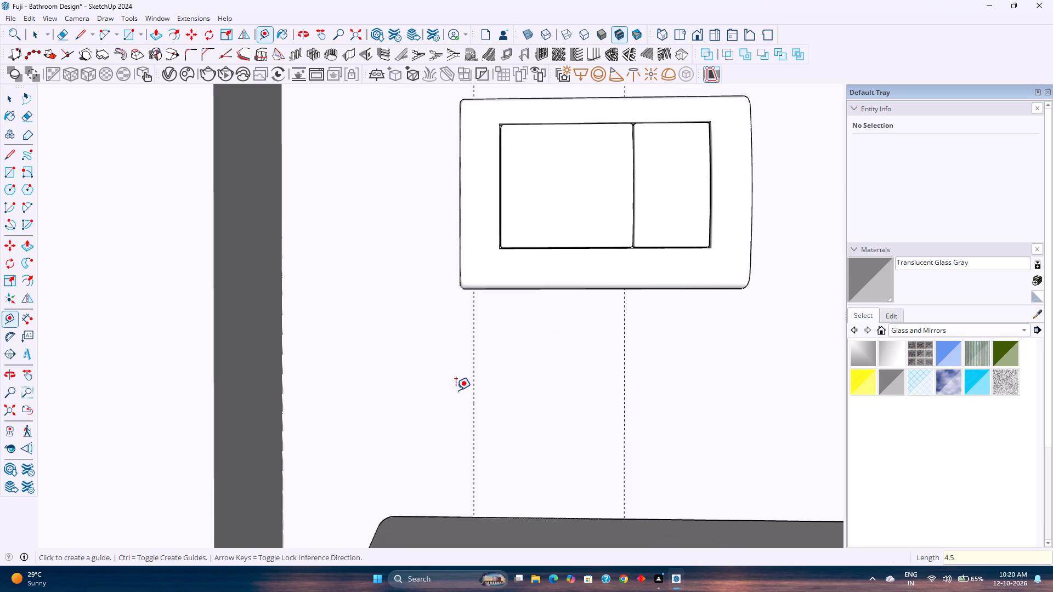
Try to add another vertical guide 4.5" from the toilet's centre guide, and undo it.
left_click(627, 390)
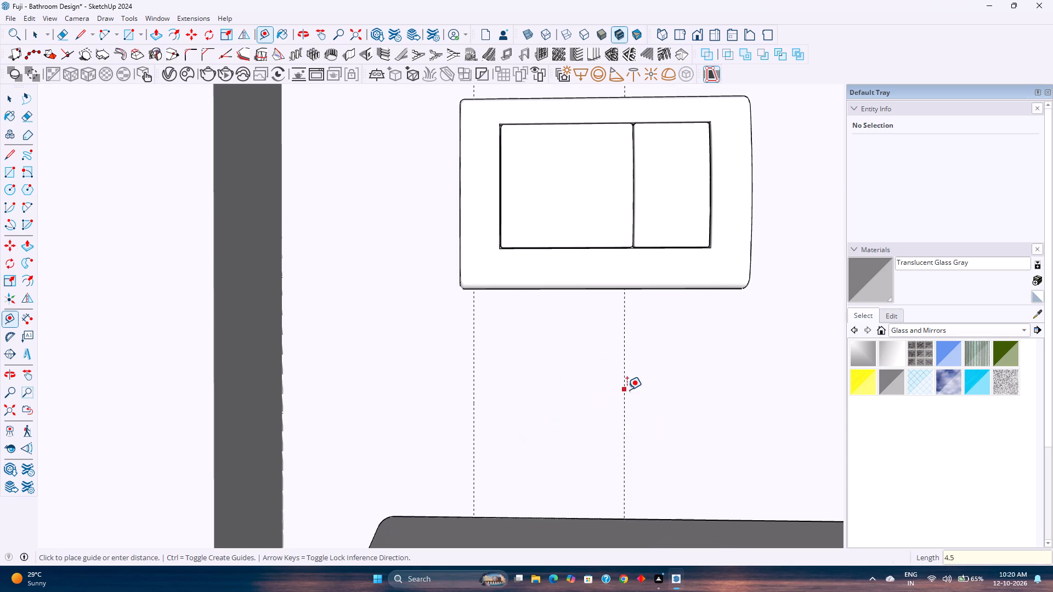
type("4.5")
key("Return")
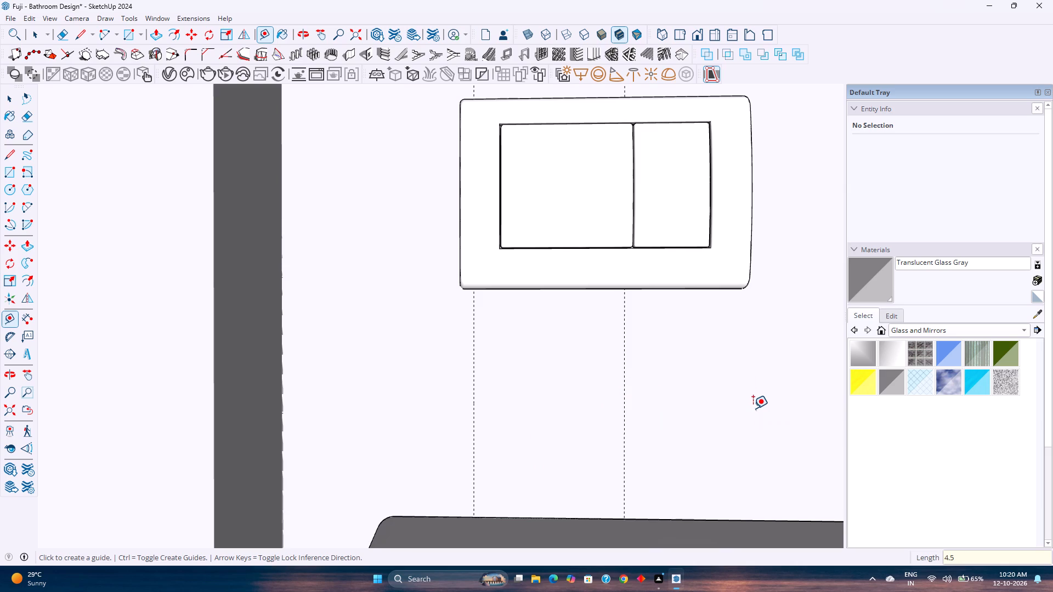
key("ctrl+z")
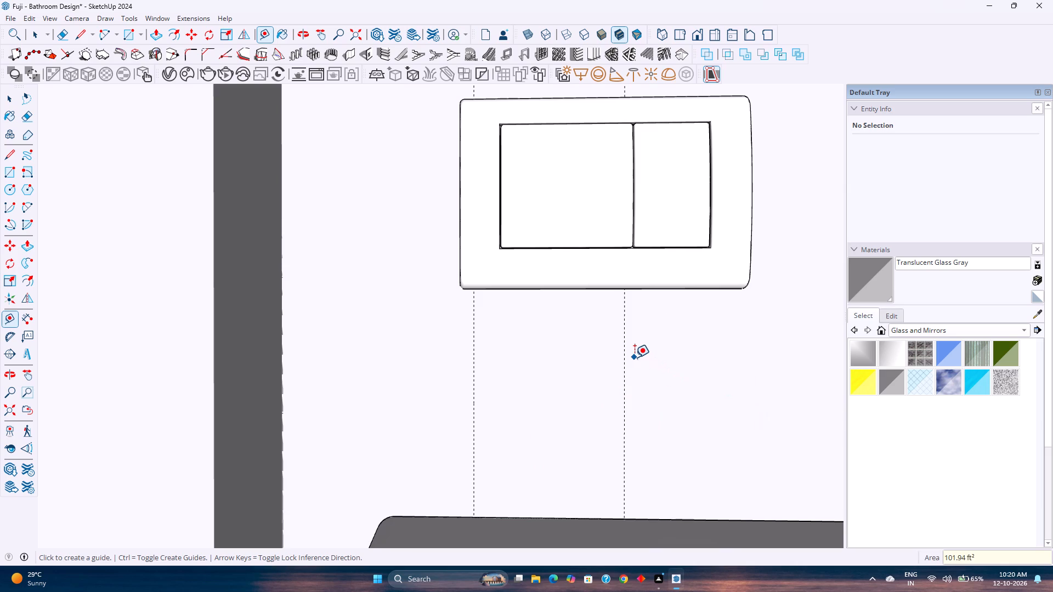
Add a vertical guide 4.5" from the toilet's centre guide on the side away from the wall column.
left_click(626, 364)
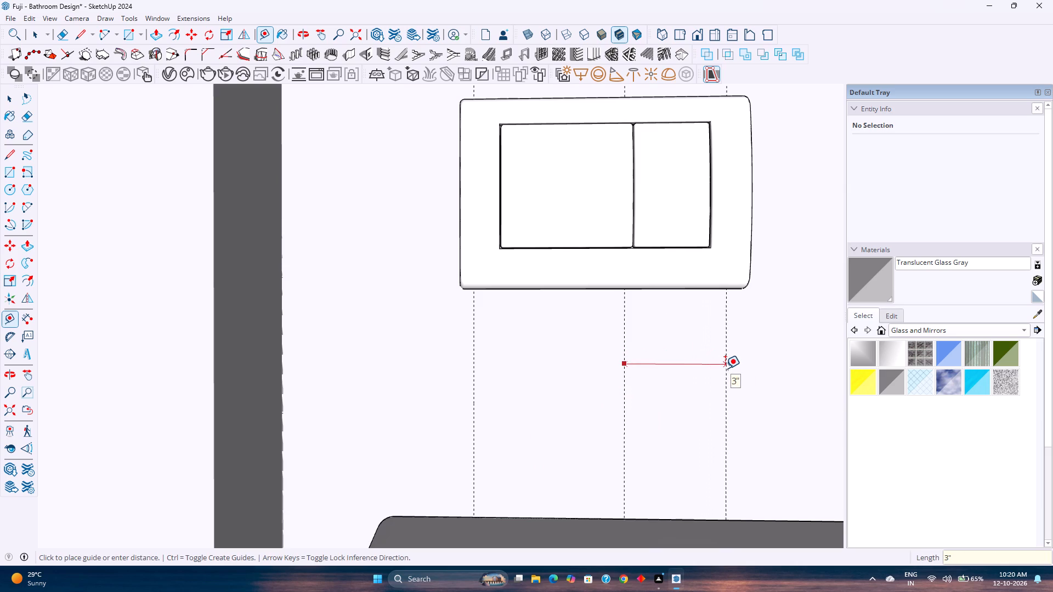
type("4.5")
key("Return")
key("space")
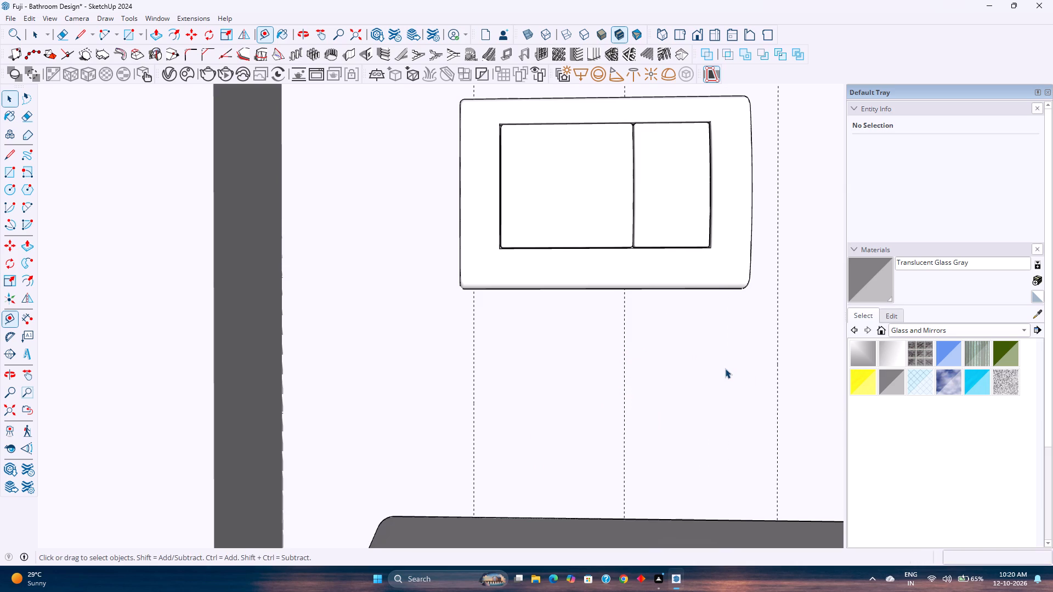
Move the push plate about 7/16" along the red axis so its lower corner meets the guide nearest the wall column.
left_click(620, 283)
key("m")
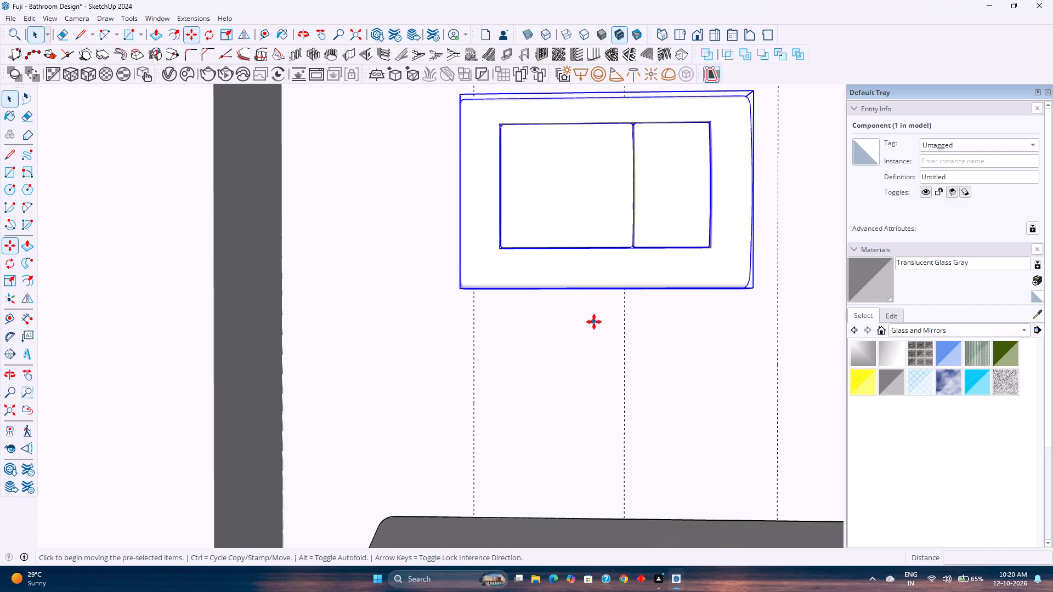
scroll(536, 322, "up", 1)
scroll(481, 309, "up", 1)
middle_click_drag(481, 309, 477, 253)
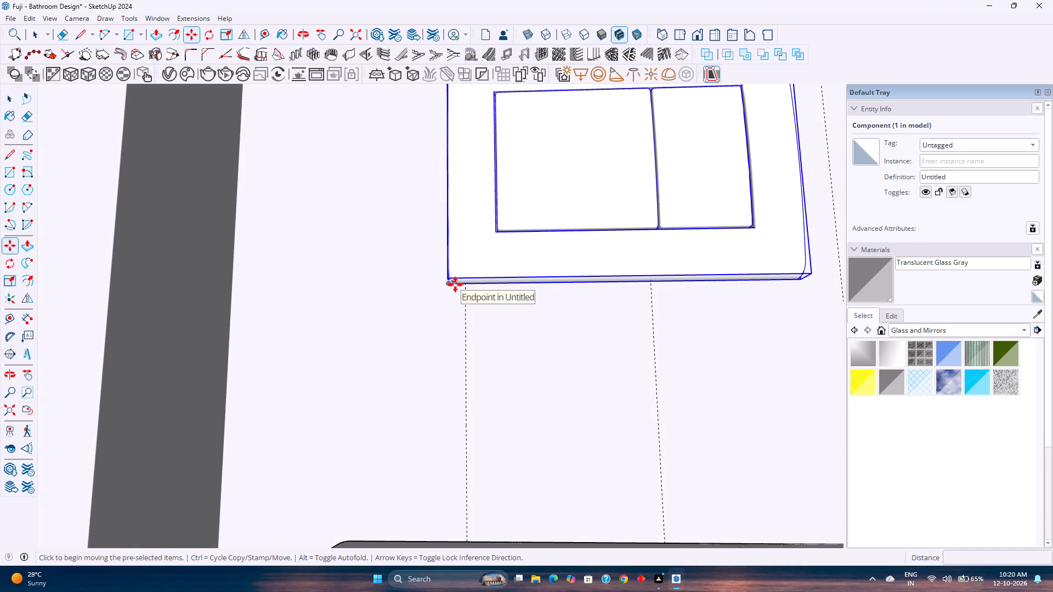
scroll(449, 286, "up", 11)
left_click(447, 283)
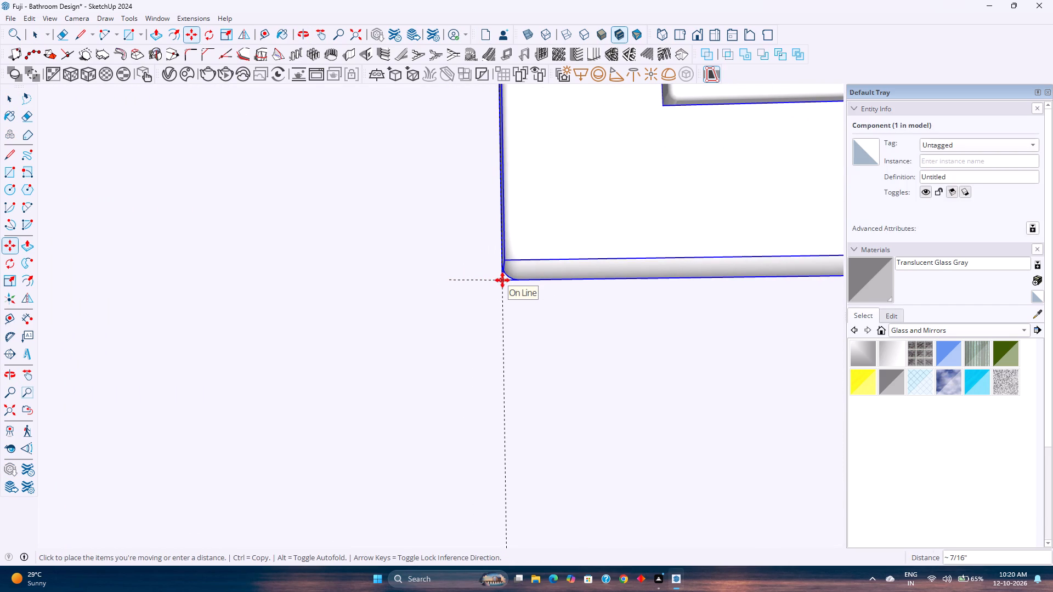
key("Left")
key("Right")
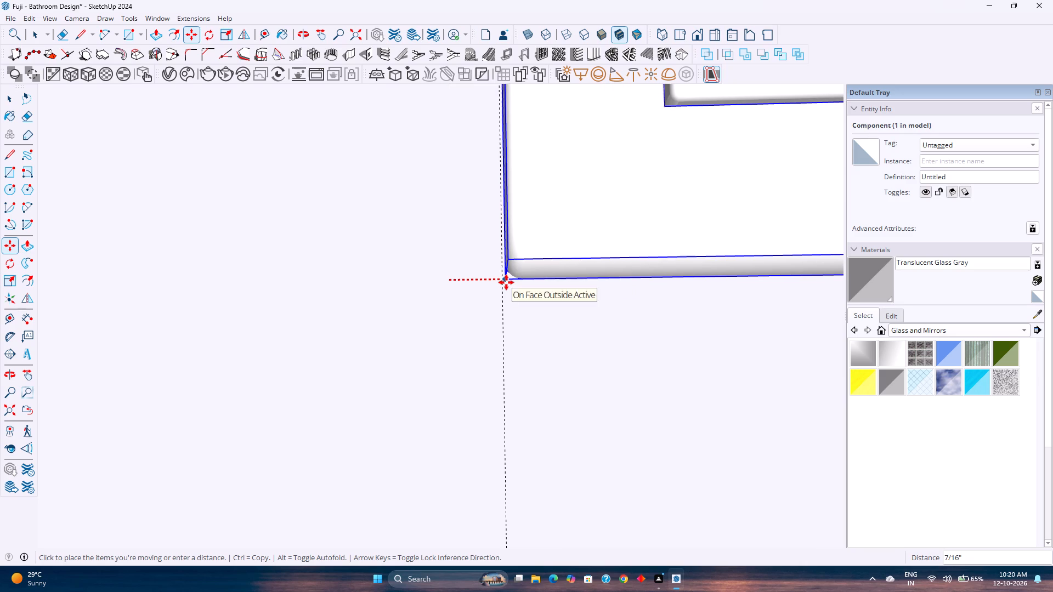
left_click(503, 284)
Scale the push plate's width by about 1.07 along the red axis to reach the guide farthest from the wall column.
scroll(521, 310, "down", 10)
middle_click_drag(547, 319, 536, 325, "shift")
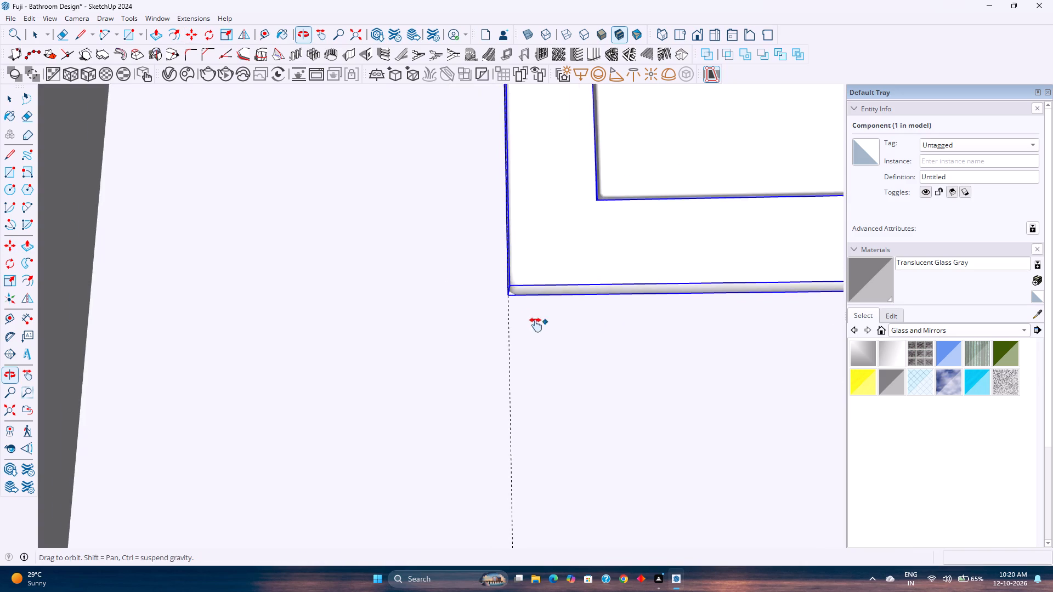
middle_click_drag(536, 325, 388, 333, "shift")
scroll(387, 333, "down", 8)
middle_click_drag(557, 347, 547, 417)
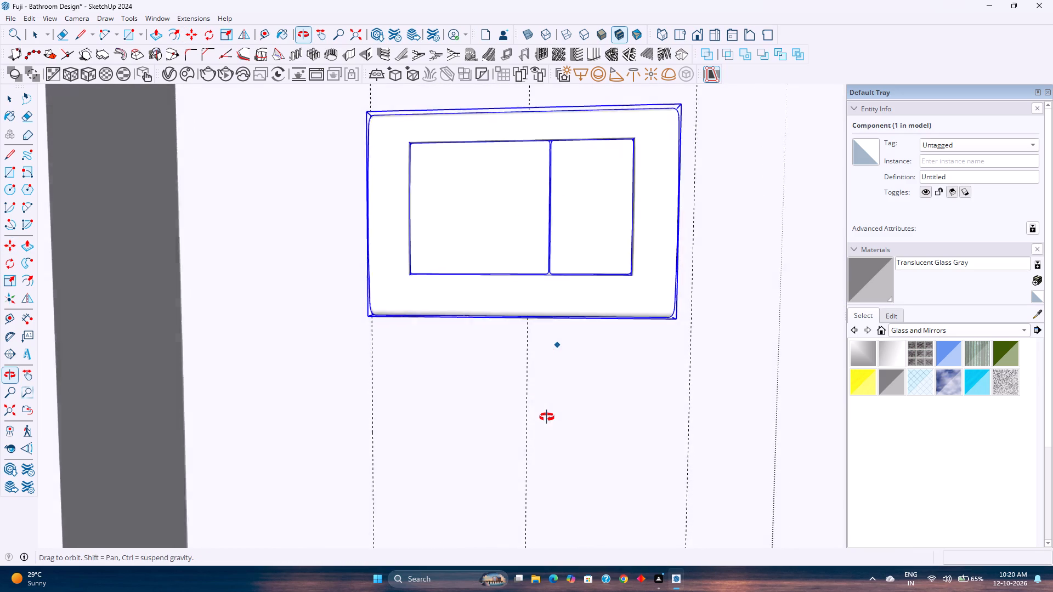
middle_click_drag(547, 417, 552, 411)
scroll(553, 408, "down", 3)
key("s")
middle_click_drag(653, 302, 433, 375)
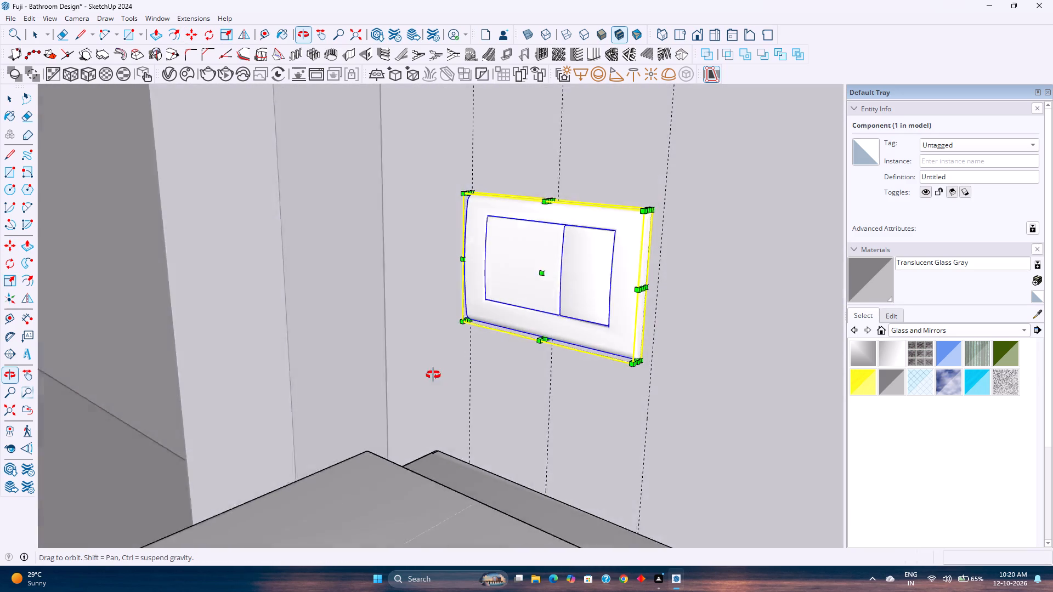
middle_click_drag(433, 375, 415, 378)
scroll(651, 287, "up", 6)
left_click(641, 294)
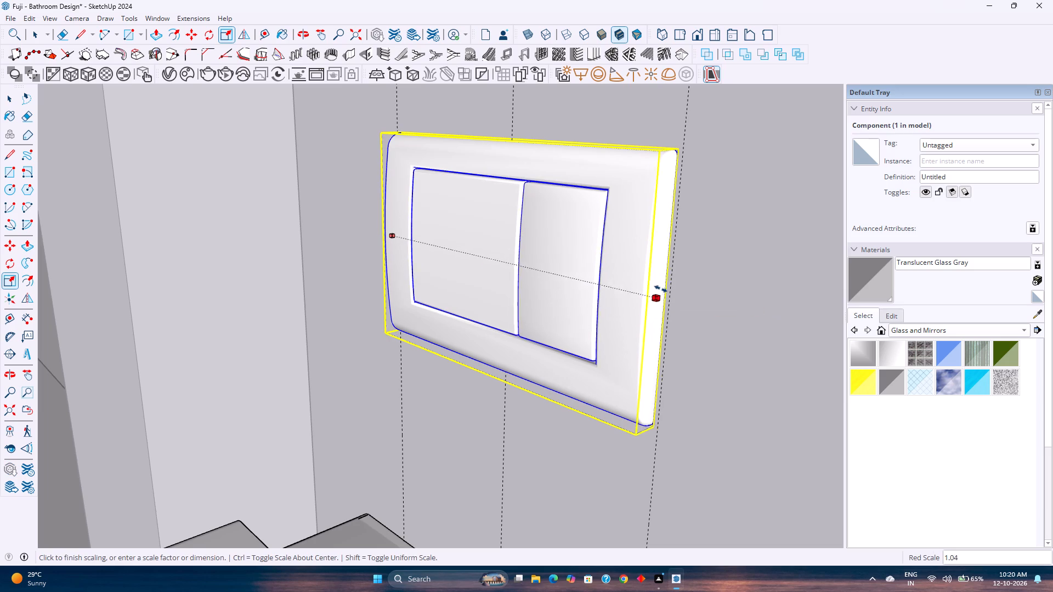
left_click(687, 98)
key("space")
Move the push plate 5" straight up along the blue axis.
scroll(514, 315, "down", 3)
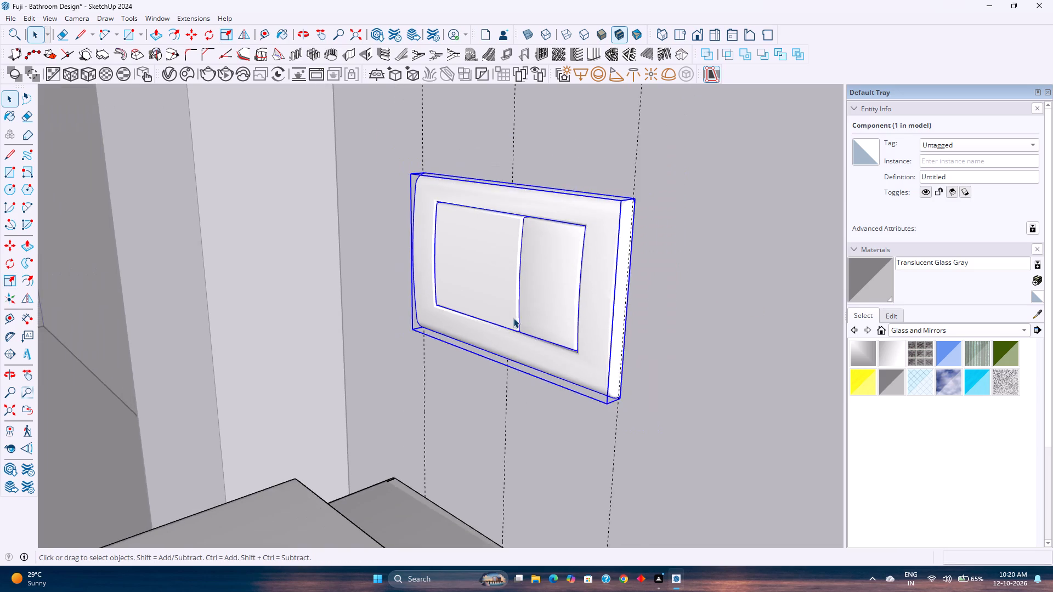
middle_click_drag(527, 318, 664, 295)
scroll(664, 295, "down", 8)
middle_click_drag(661, 301, 433, 301)
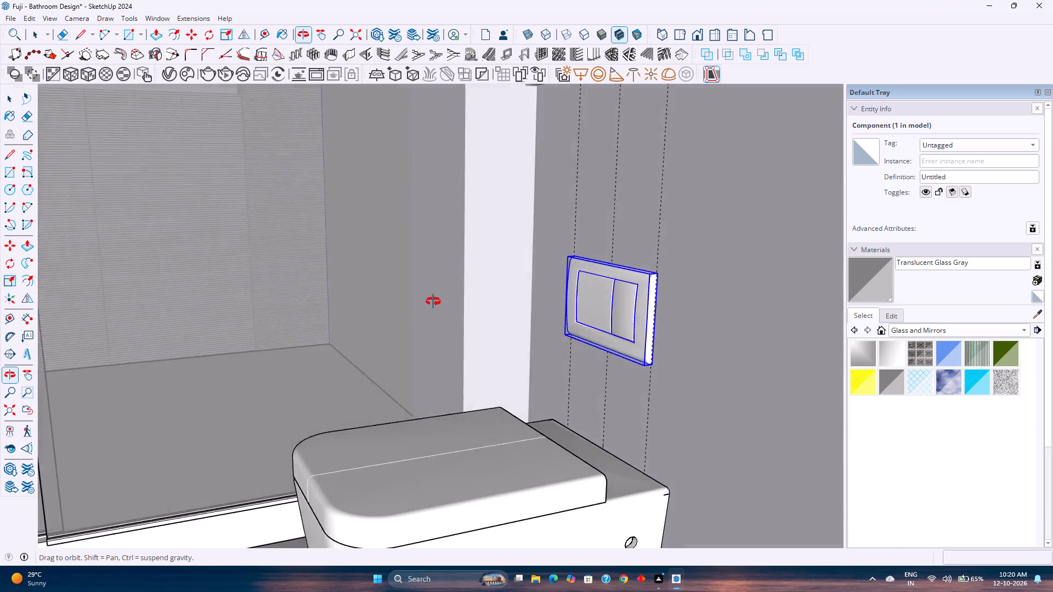
middle_click_drag(433, 301, 392, 315)
key("m")
scroll(653, 374, "up", 5)
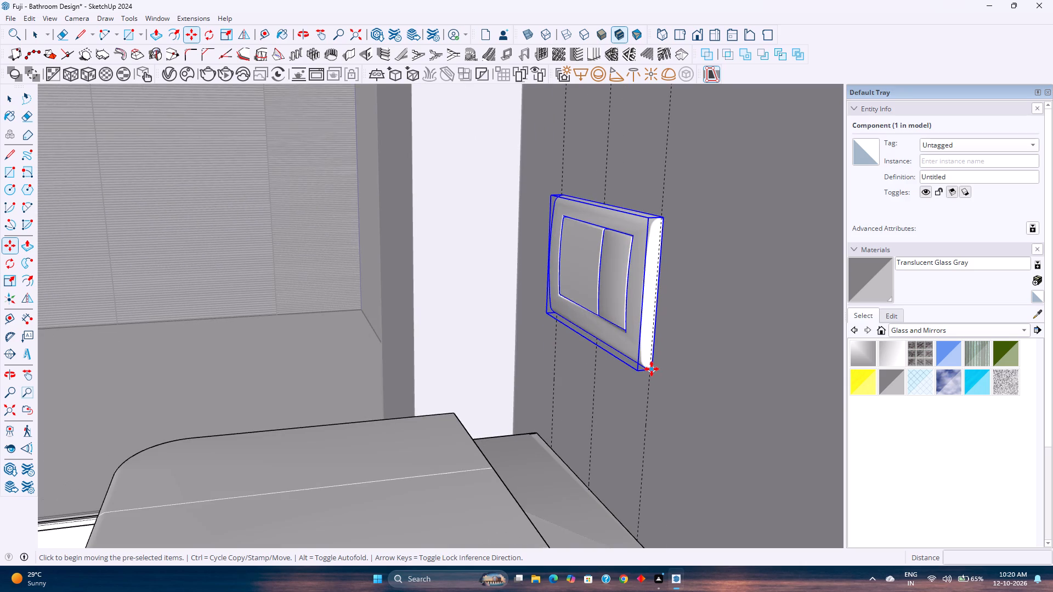
left_click(652, 369)
key("Up")
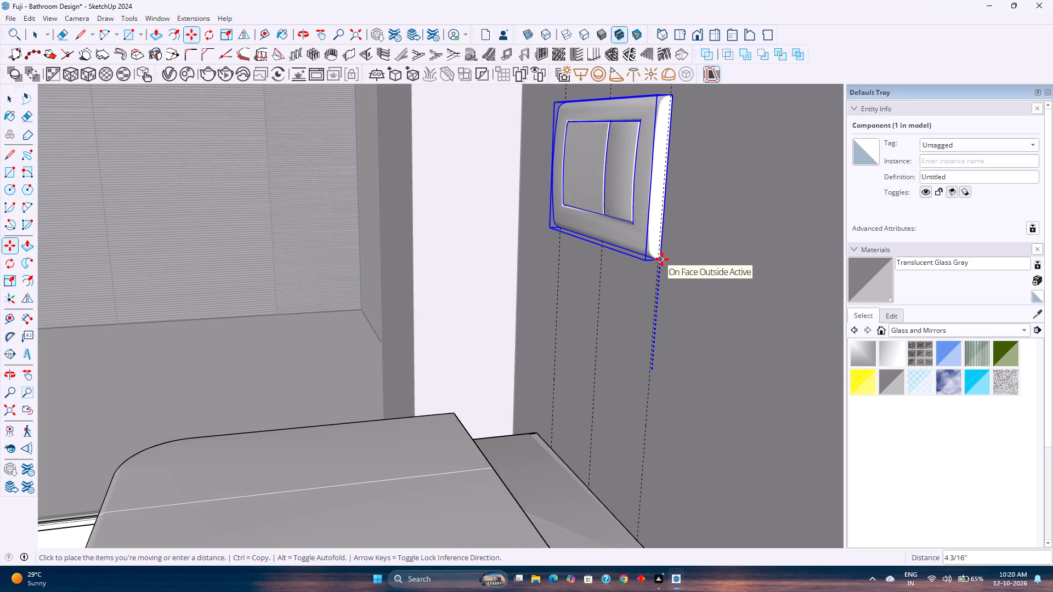
key("5")
key("Return")
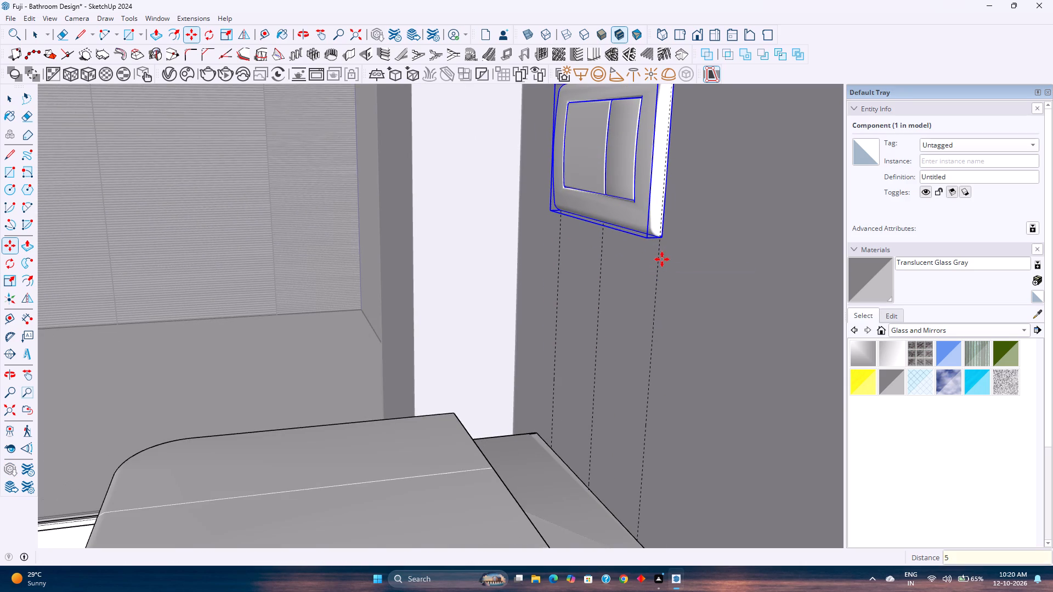
key("space")
key("Escape")
Delete all the construction guides in the model.
scroll(473, 357, "down", 7)
middle_click_drag(473, 357, 526, 355)
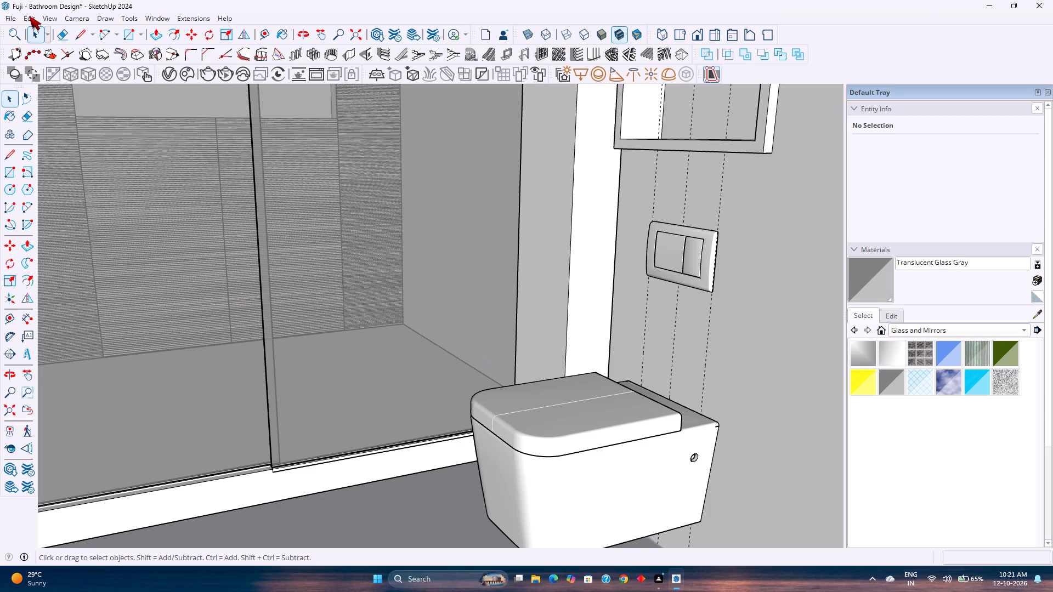
left_click(29, 16)
left_click(63, 128)
Examine the push plate's placement between the toilet and the wall niche from the front and from above.
middle_click_drag(214, 259, 482, 303)
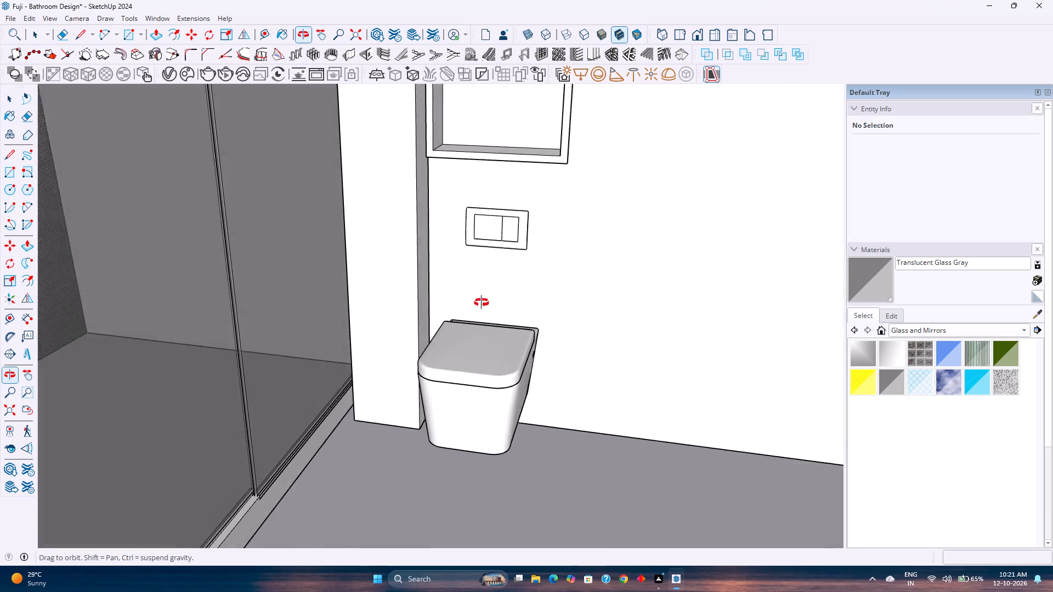
middle_click_drag(482, 303, 536, 289)
middle_click_drag(528, 299, 491, 346, "shift")
scroll(489, 349, "down", 1)
middle_click_drag(472, 335, 486, 240)
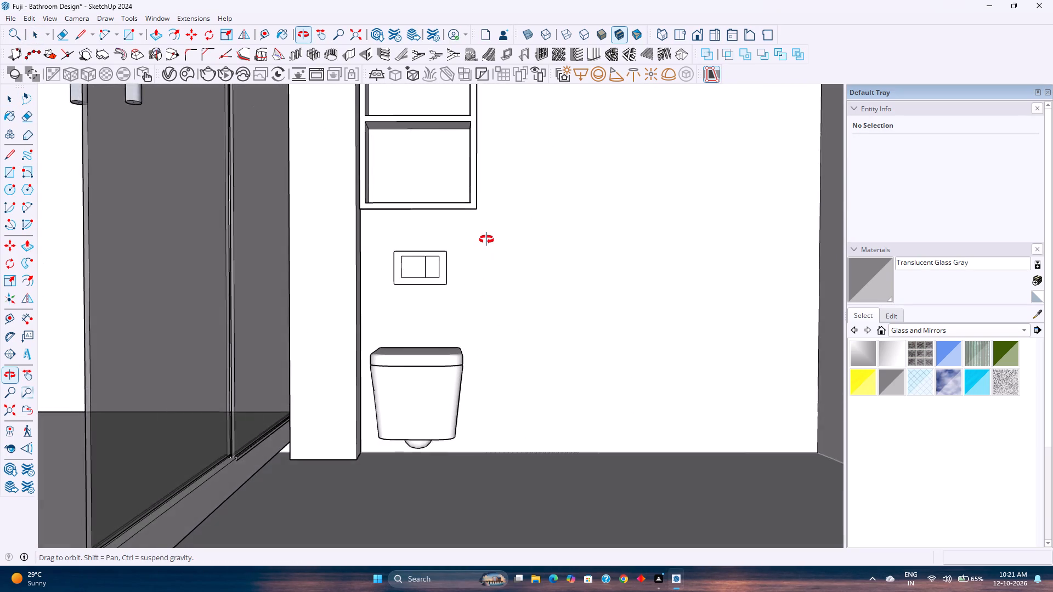
middle_click_drag(486, 240, 483, 253)
scroll(501, 259, "down", 4)
scroll(501, 259, "up", 1)
middle_click_drag(501, 259, 431, 339, "shift")
scroll(424, 323, "down", 4)
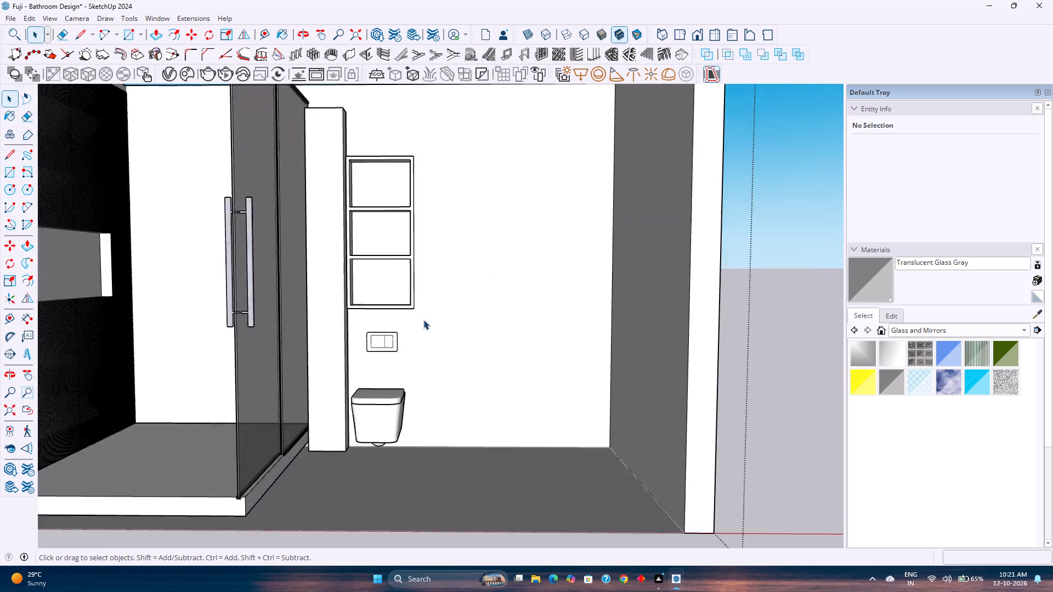
middle_click_drag(424, 319, 411, 411)
left_click(518, 317)
left_click(735, 344)
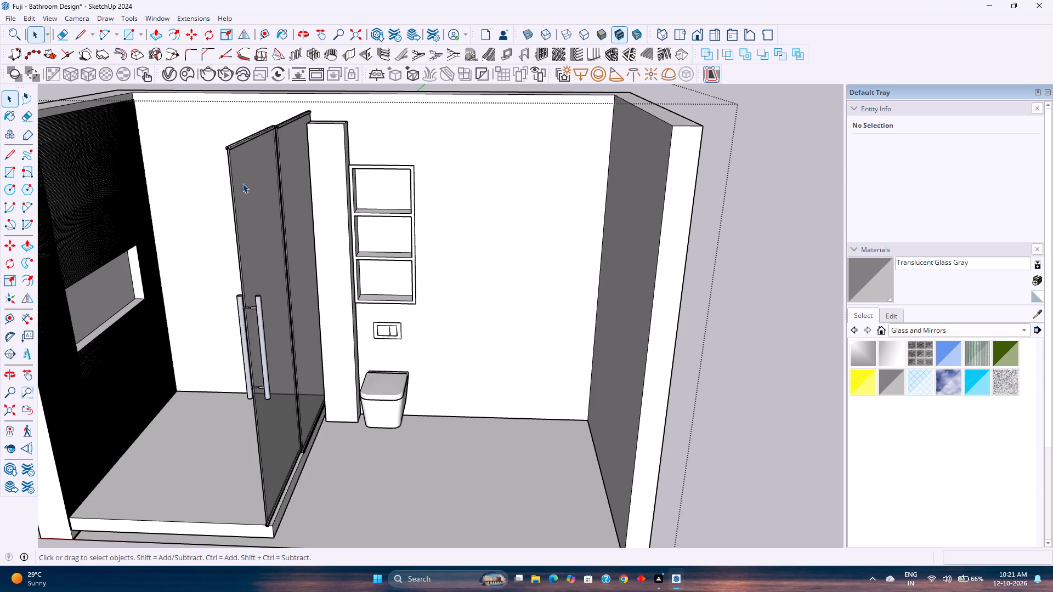
left_click(497, 260)
left_click(465, 230)
left_click(465, 230)
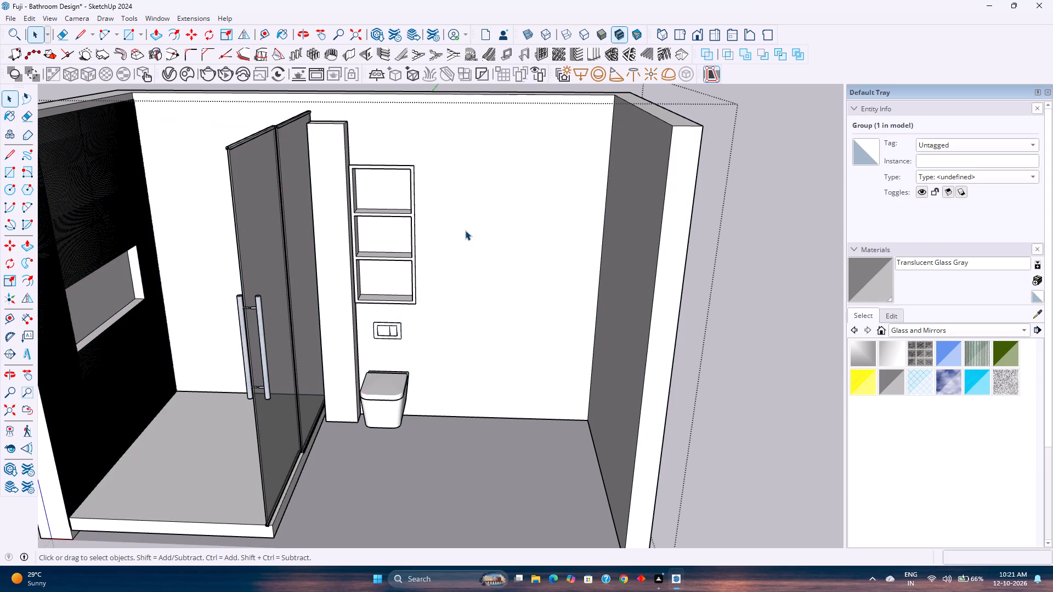
Add a horizontal guide on the back wall 9" above the floor edge.
left_click(268, 34)
left_click(516, 417)
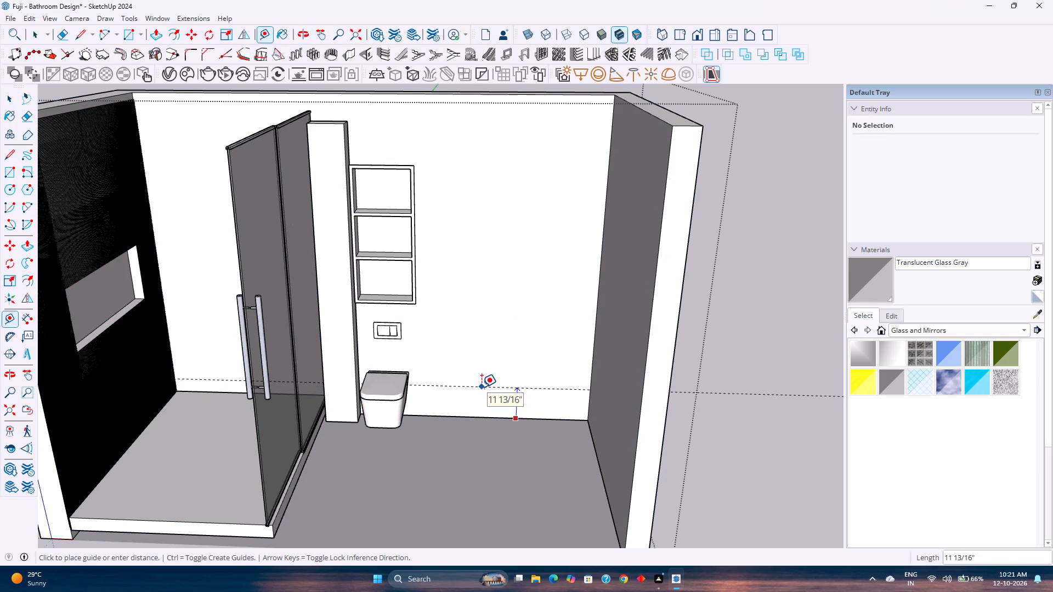
key("9")
key("Return")
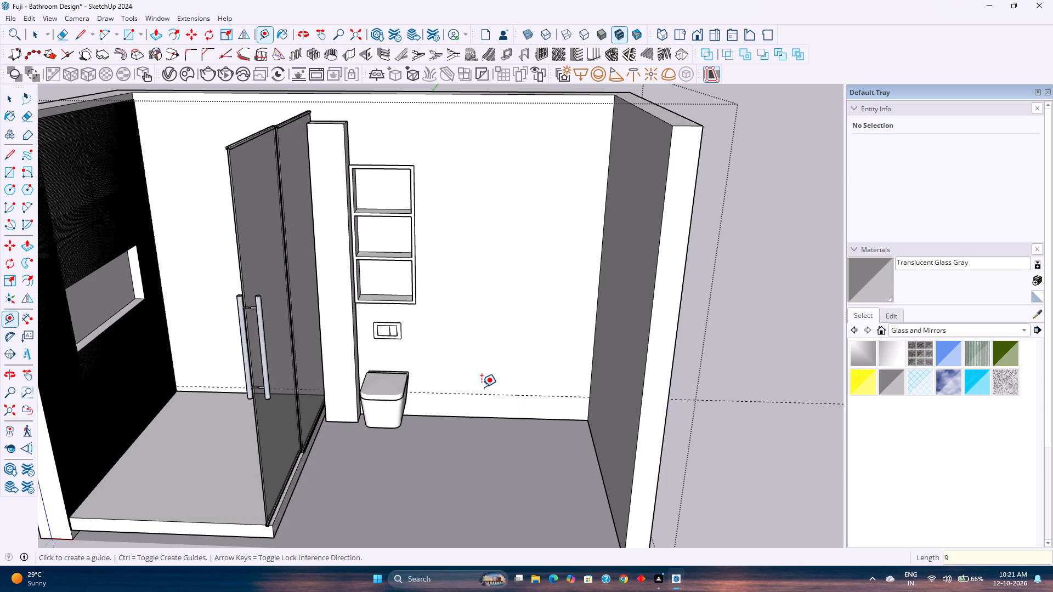
Add a second horizontal guide on the back wall 2'11" above the floor edge.
middle_click_drag(466, 448, 454, 517, "shift")
middle_click_drag(452, 517, 454, 453)
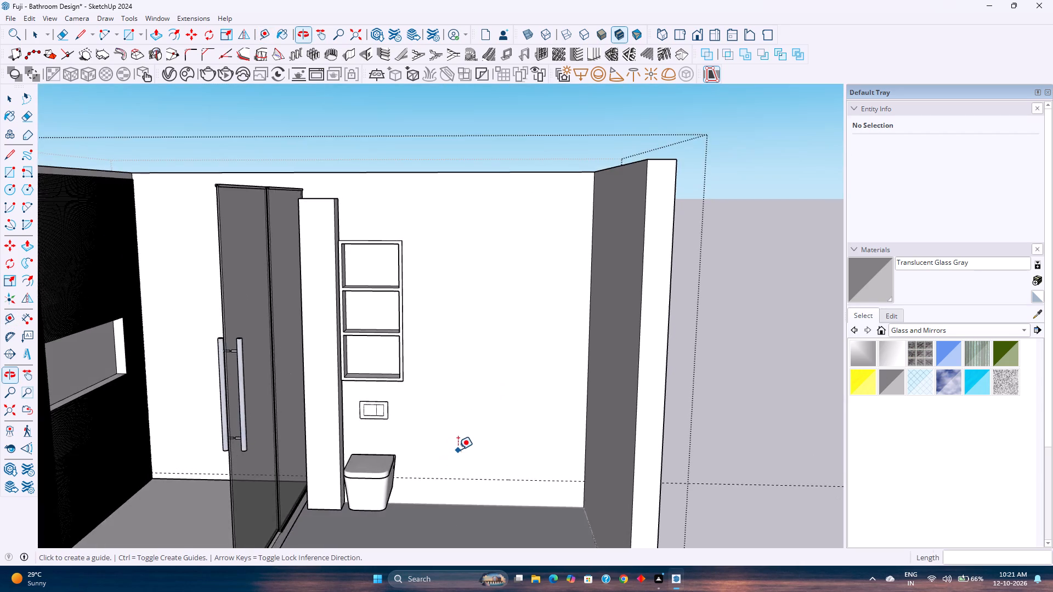
scroll(458, 449, "down", 4)
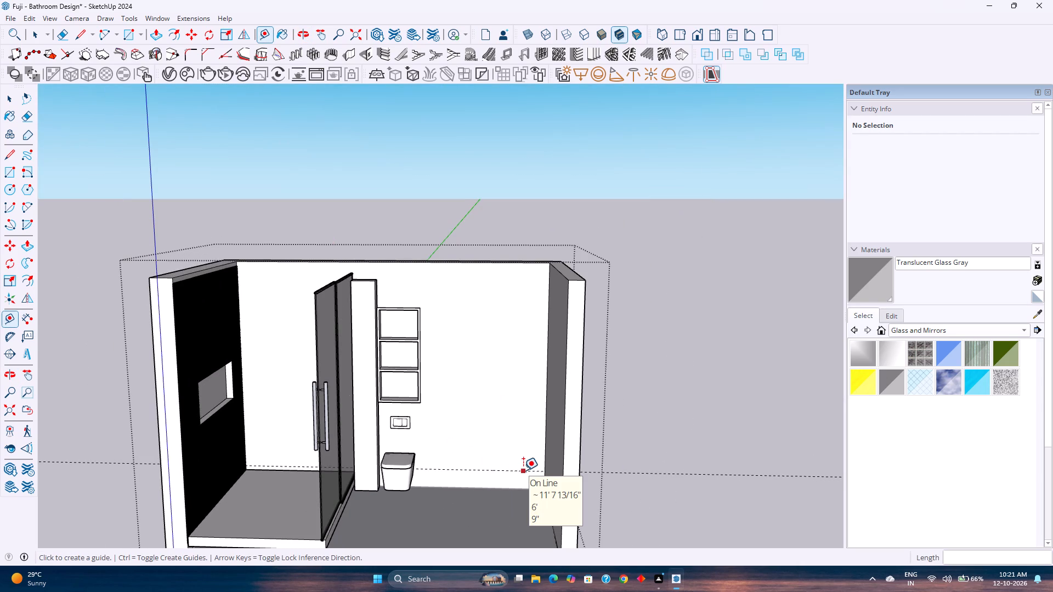
left_click(494, 490)
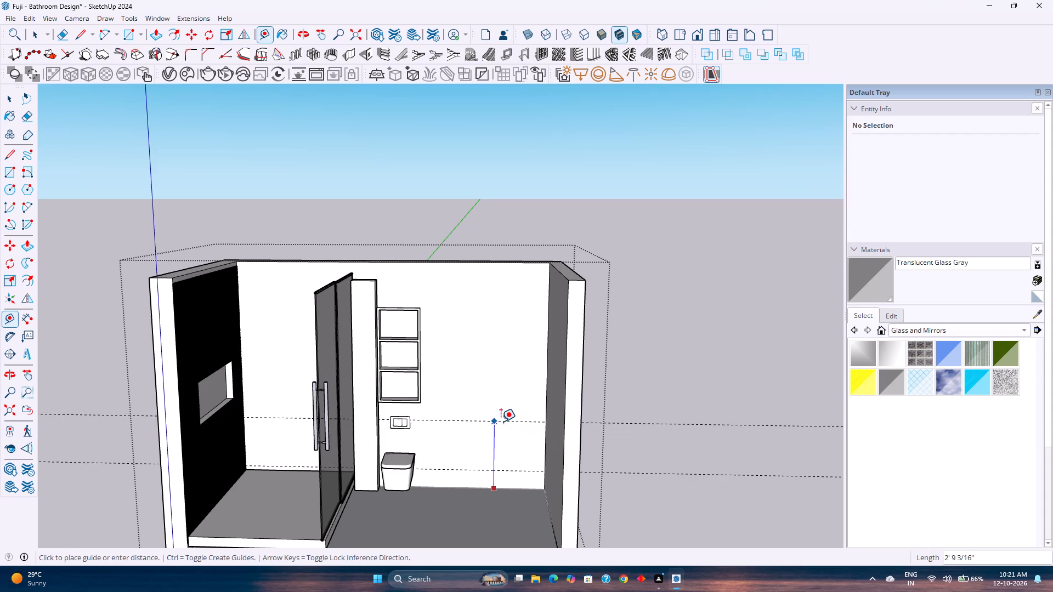
type("2'11")
key("Return")
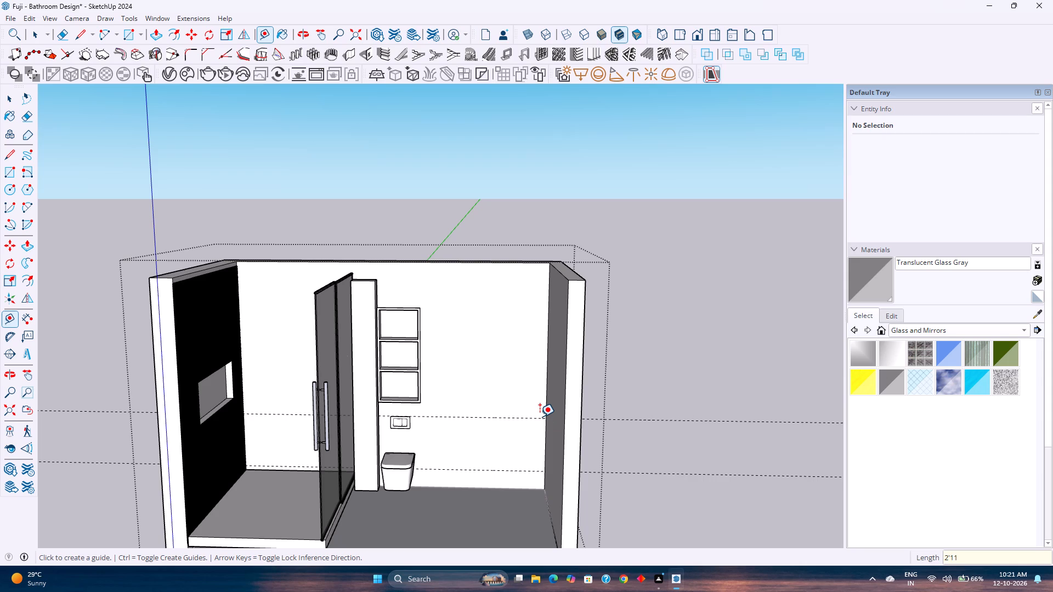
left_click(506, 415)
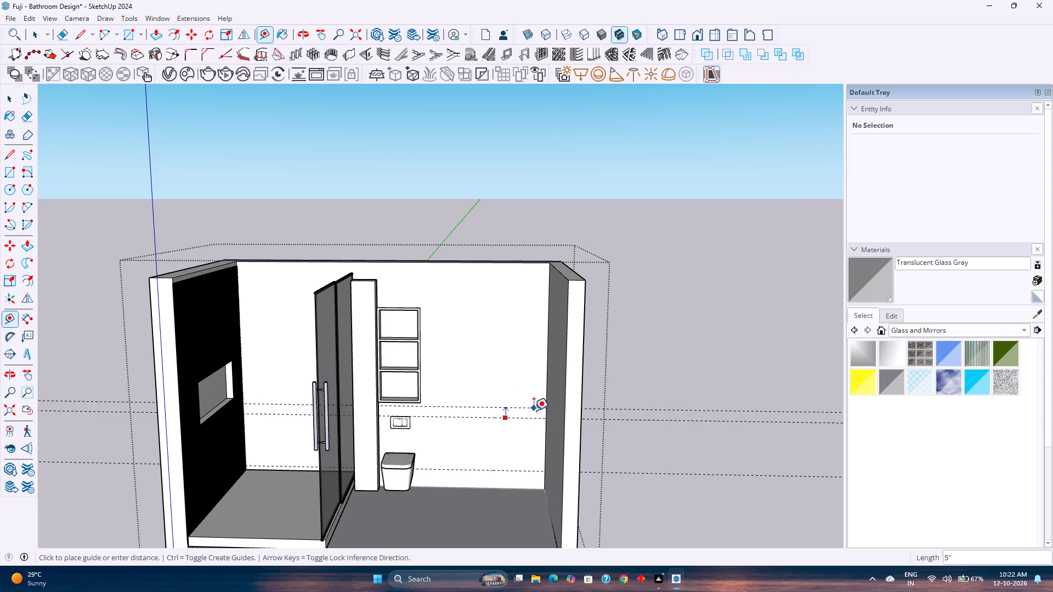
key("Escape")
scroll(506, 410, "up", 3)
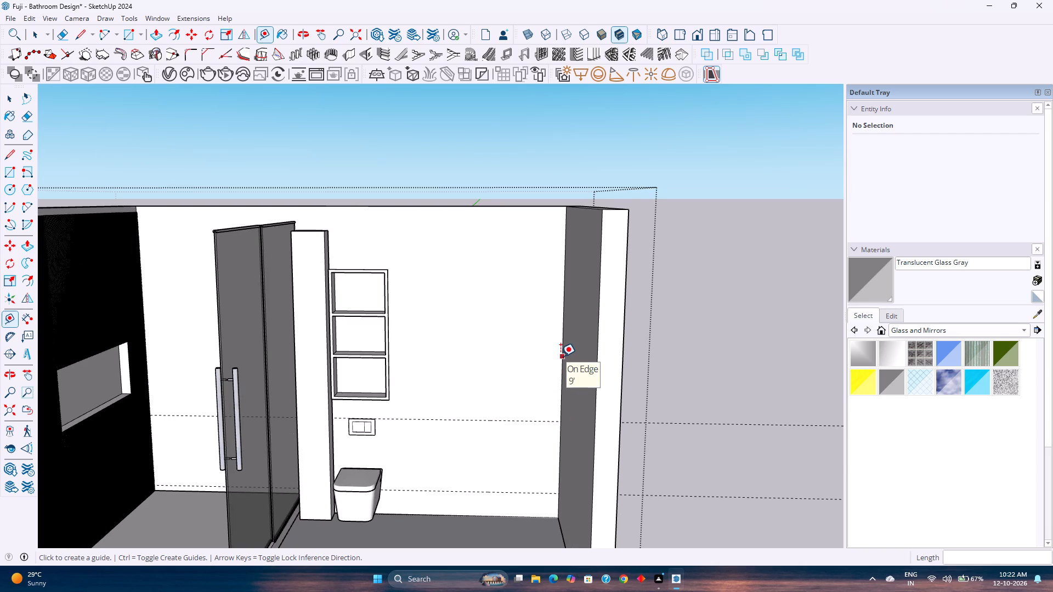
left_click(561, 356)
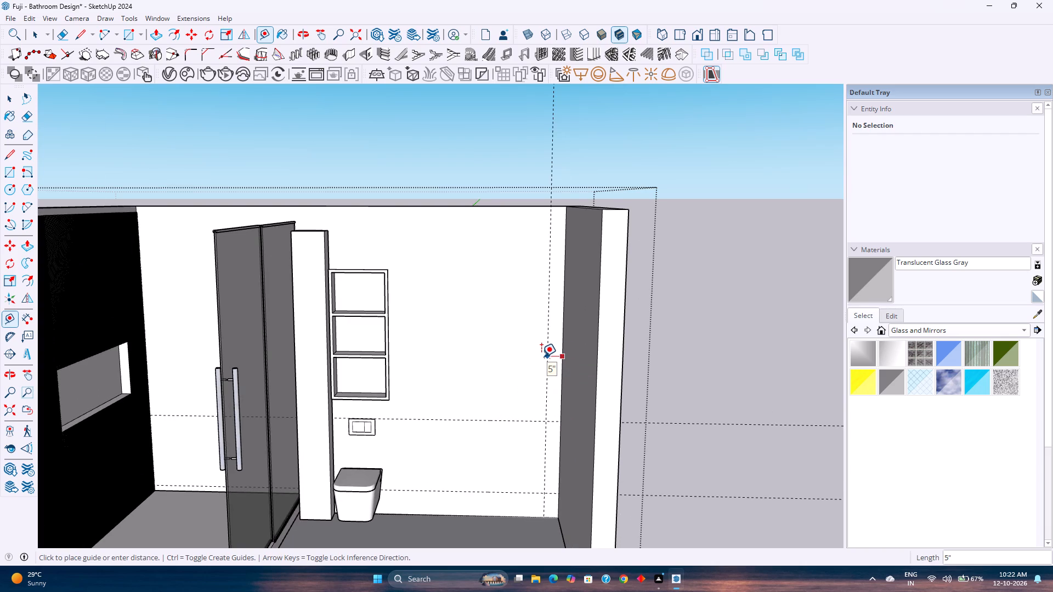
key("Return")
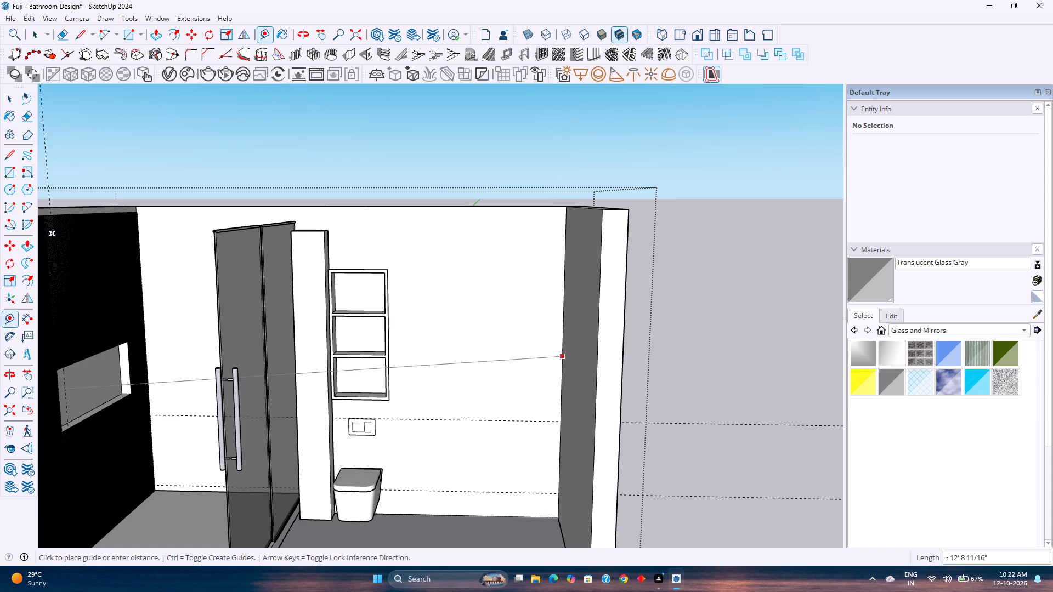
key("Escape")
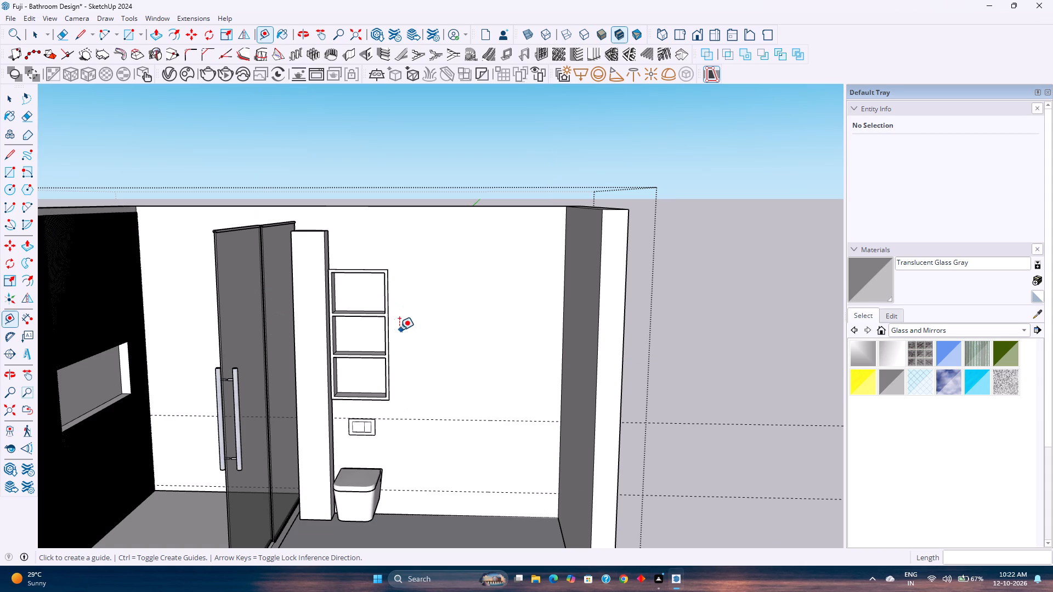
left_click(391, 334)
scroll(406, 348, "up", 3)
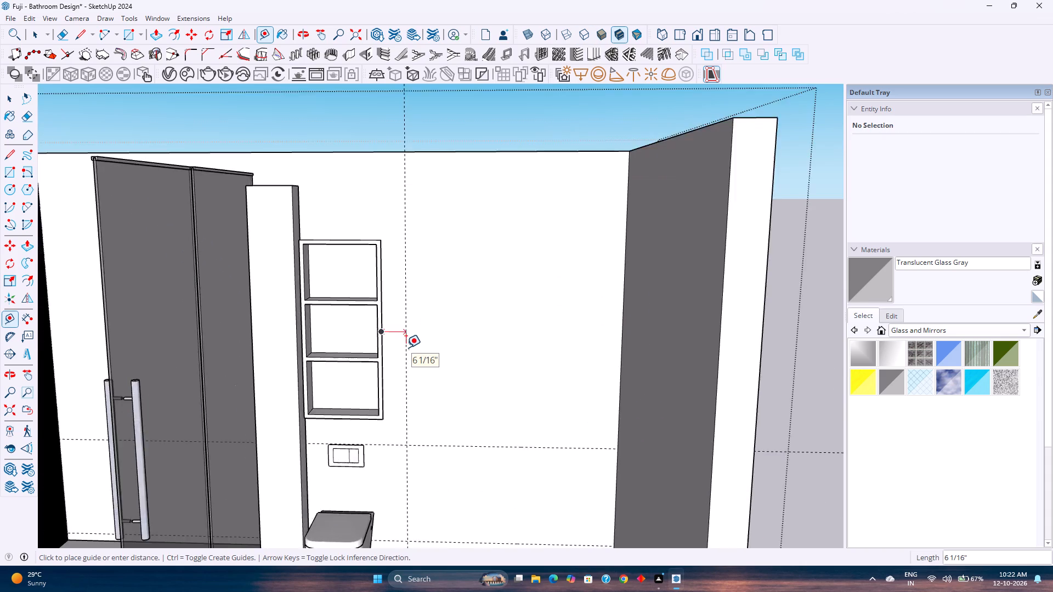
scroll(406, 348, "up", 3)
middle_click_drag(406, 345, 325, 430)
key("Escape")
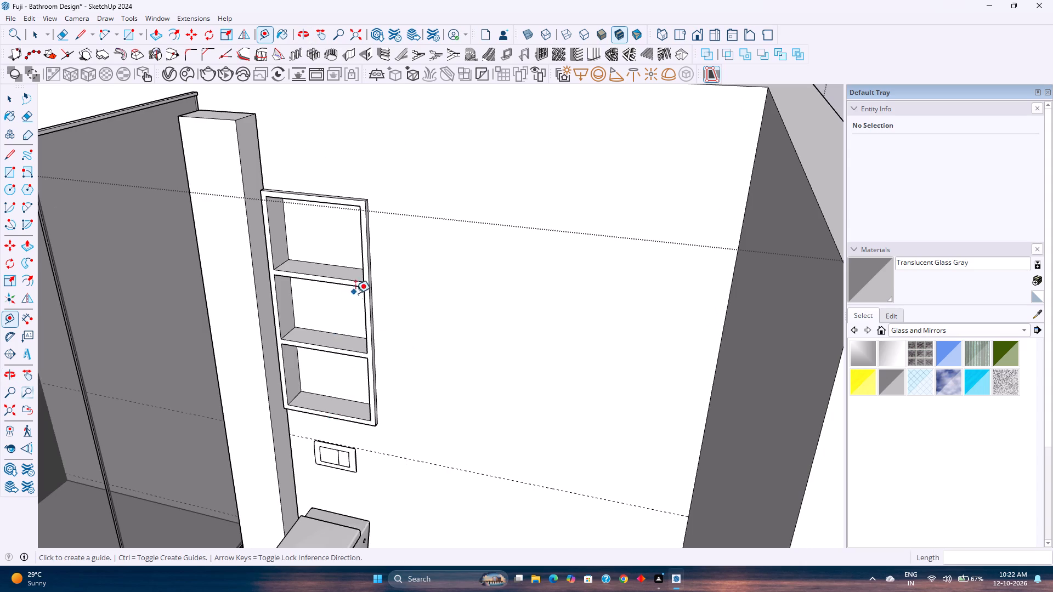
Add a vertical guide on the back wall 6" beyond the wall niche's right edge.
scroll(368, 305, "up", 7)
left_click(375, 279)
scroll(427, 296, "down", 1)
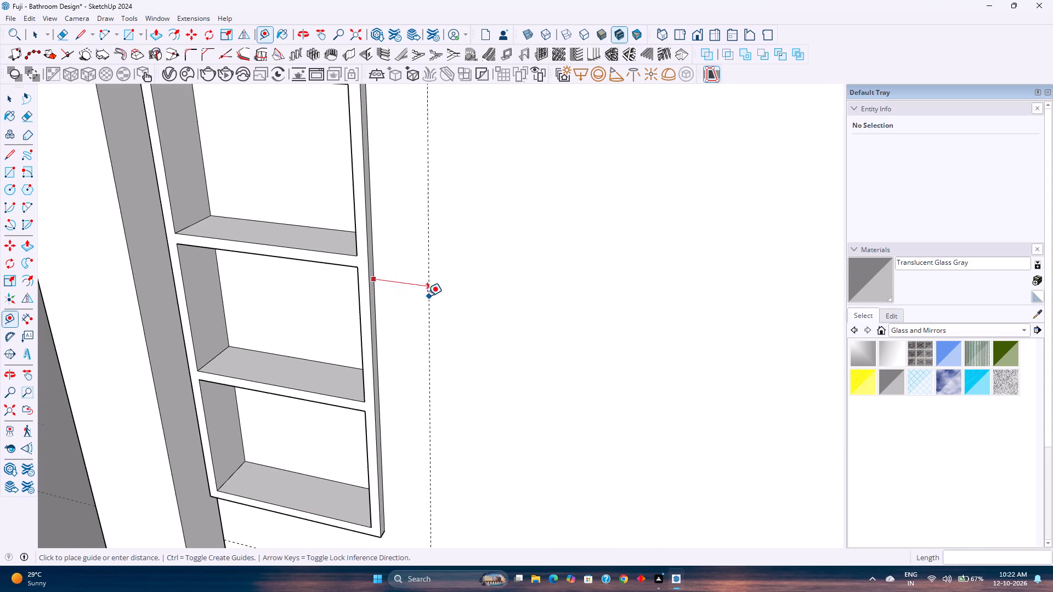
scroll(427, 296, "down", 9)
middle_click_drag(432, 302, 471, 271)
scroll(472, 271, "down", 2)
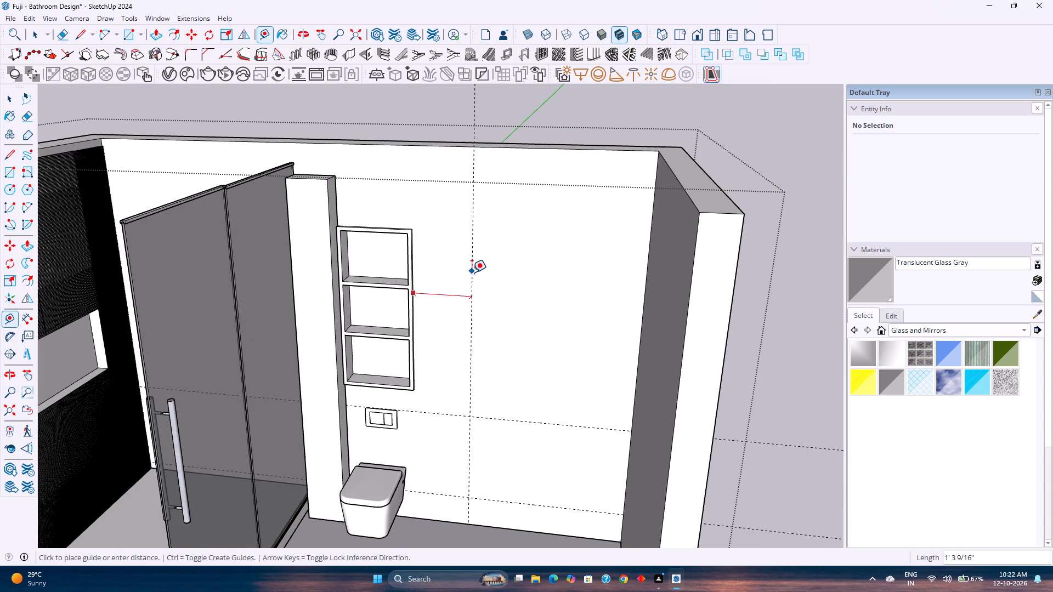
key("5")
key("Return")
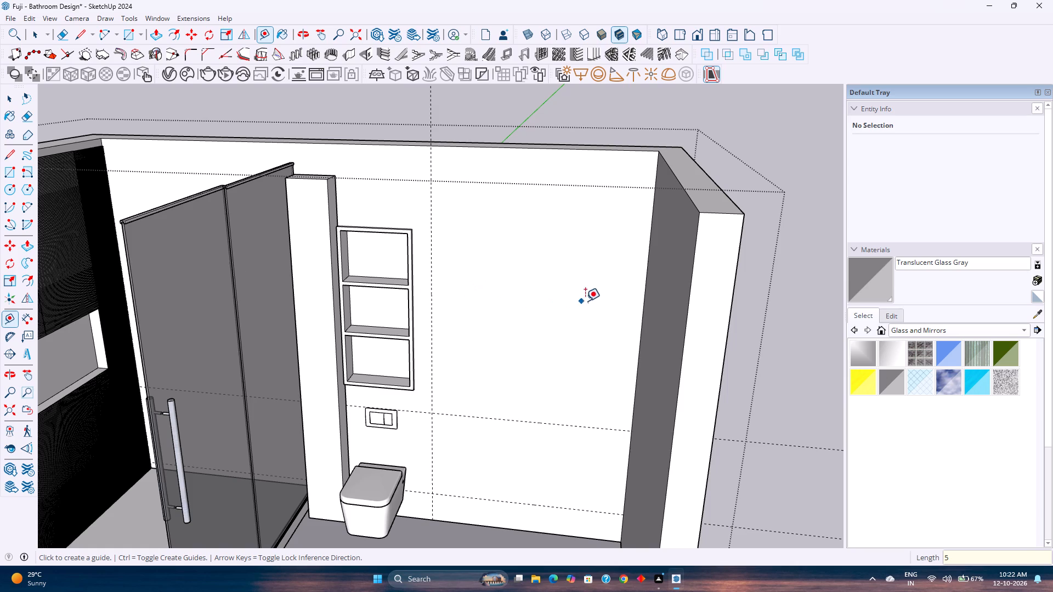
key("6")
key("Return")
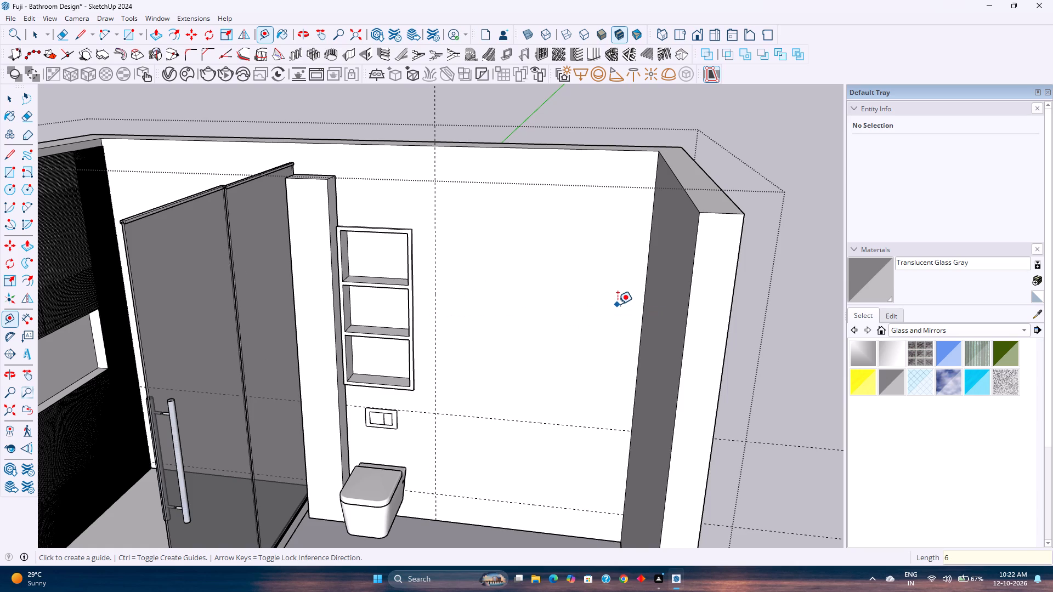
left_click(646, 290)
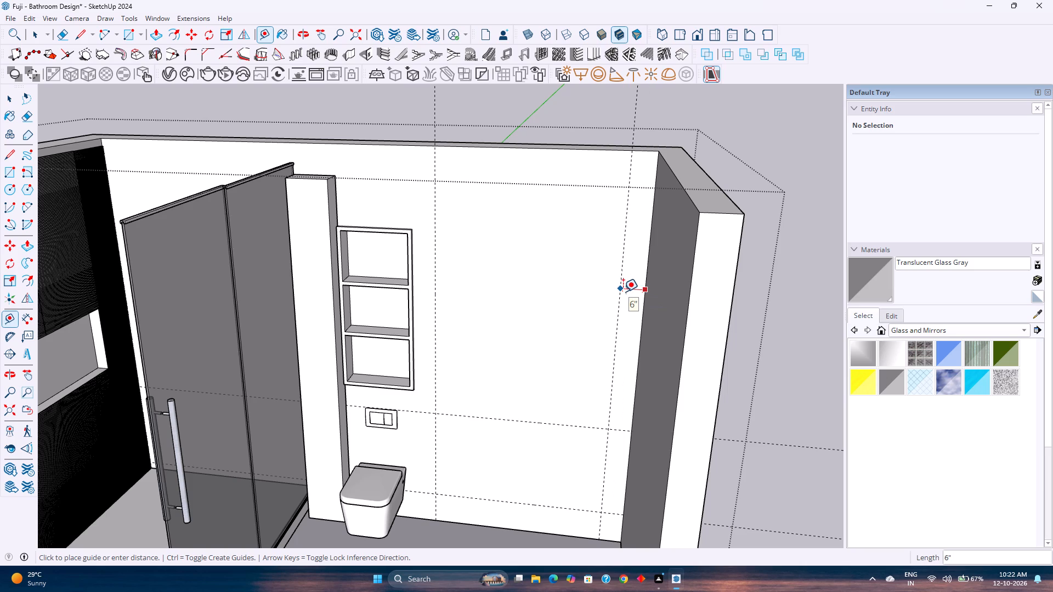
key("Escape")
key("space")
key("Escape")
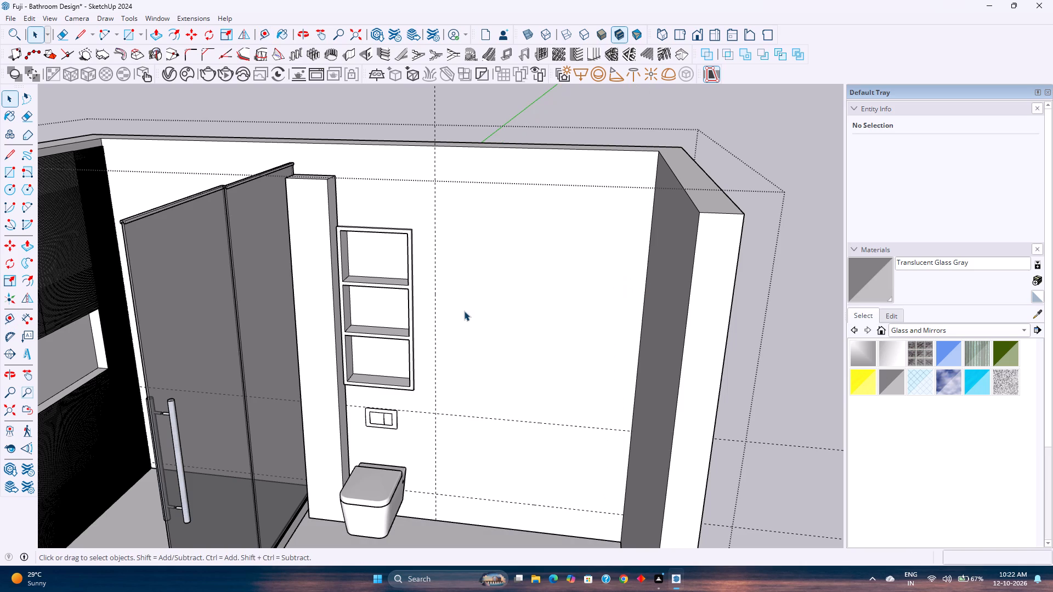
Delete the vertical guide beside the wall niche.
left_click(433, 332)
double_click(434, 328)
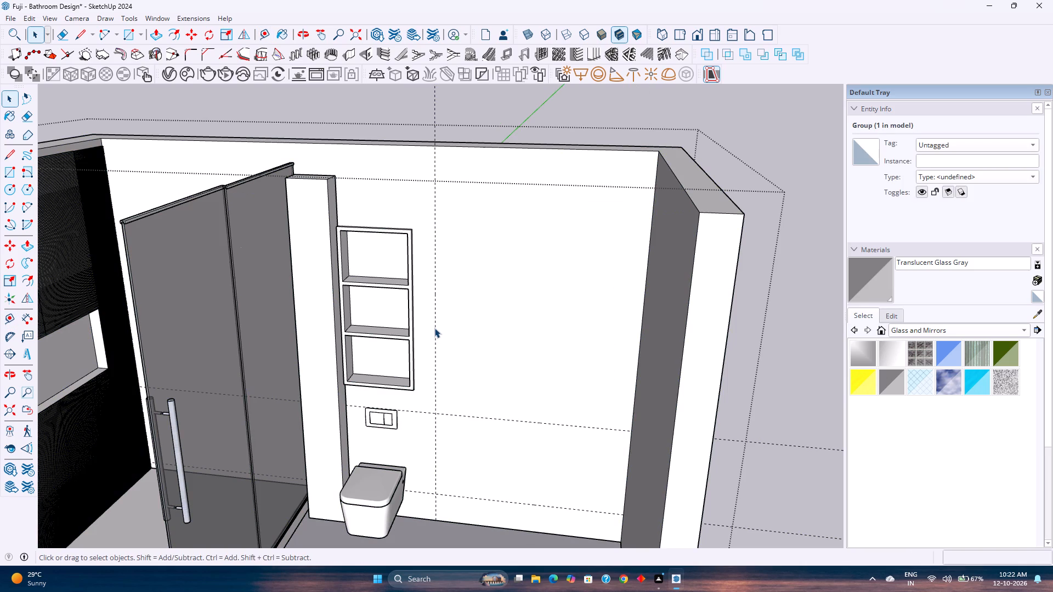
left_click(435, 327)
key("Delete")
Push/Pull the outer face of the end wall opposite the shower outward by 2'.
scroll(435, 327, "down", 4)
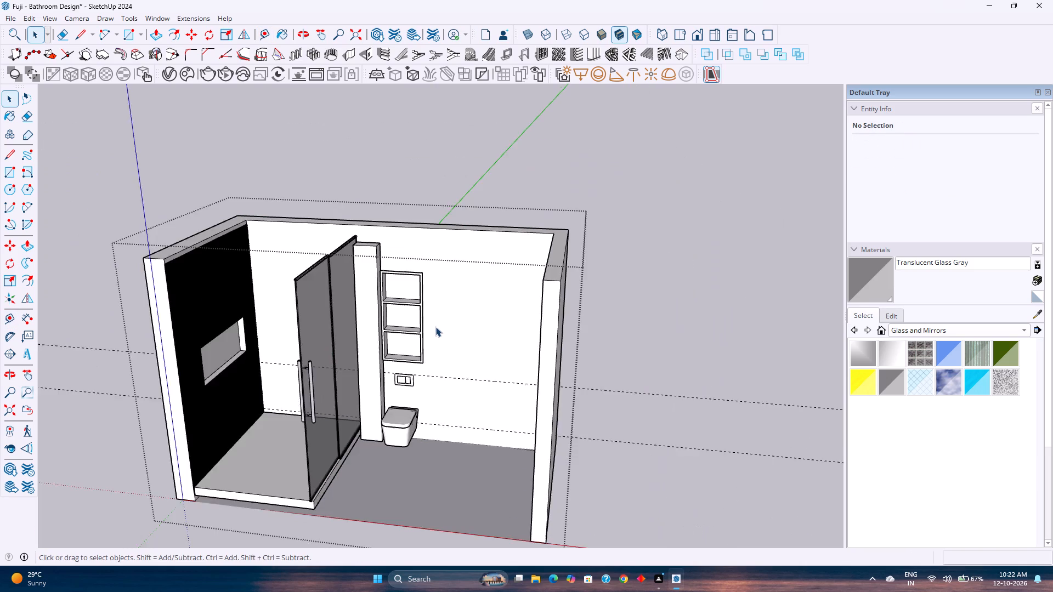
scroll(435, 327, "down", 6)
middle_click_drag(439, 328, 210, 461)
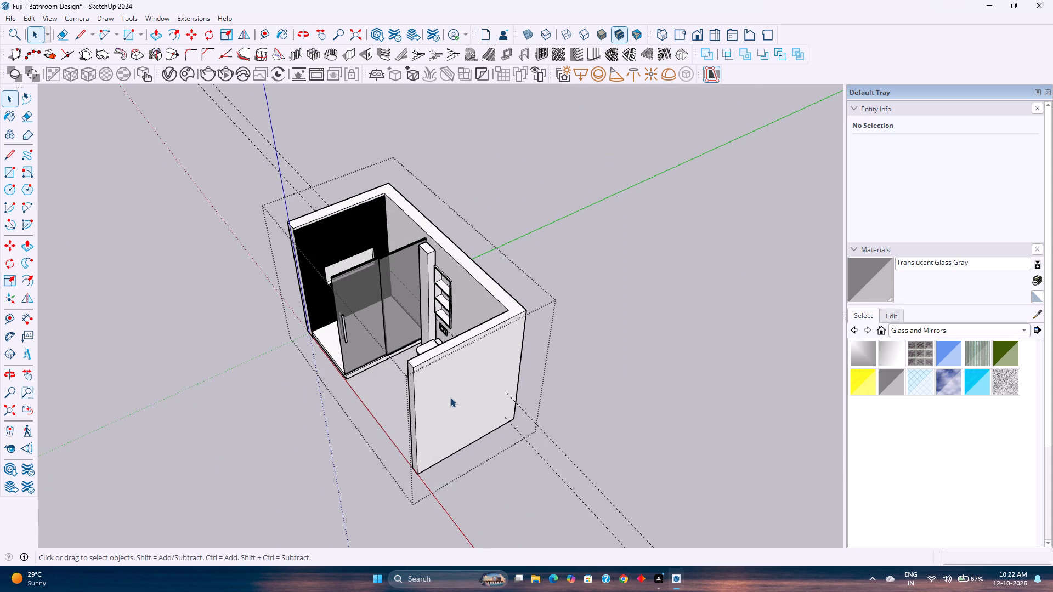
key("p")
left_click(454, 395)
key("2")
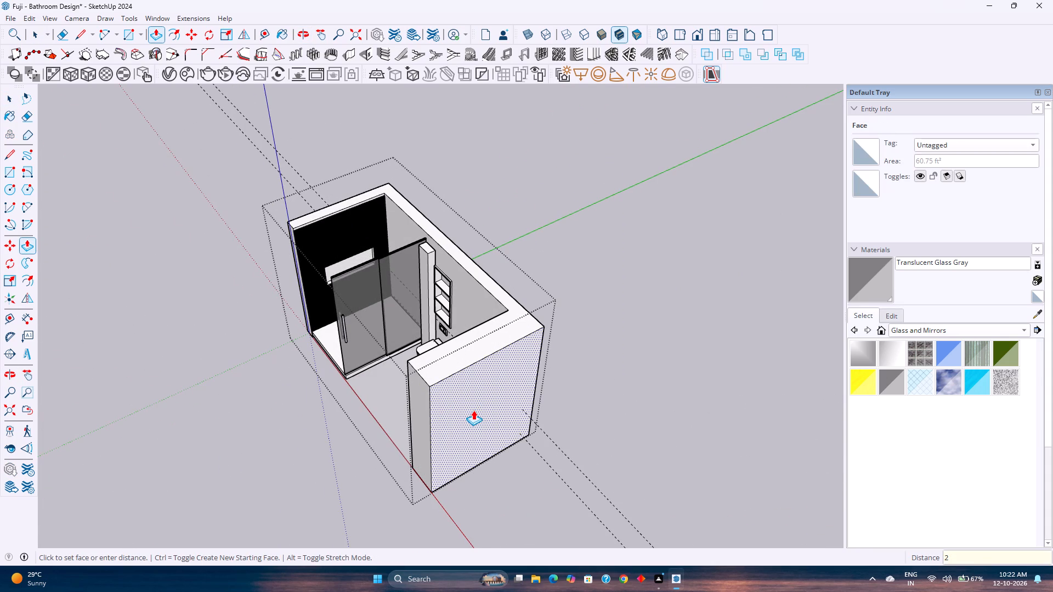
key("apostrophe")
key("Return")
Push/Pull the inner face of the same end wall 2' toward its outer face, widening the room.
middle_click_drag(387, 405, 741, 414)
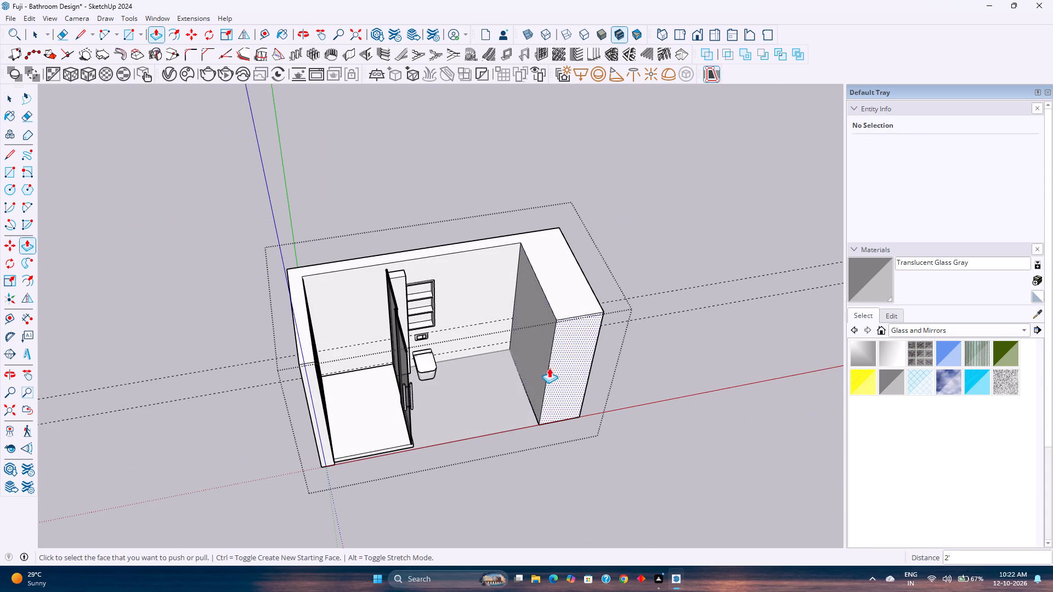
left_click(542, 362)
key("2")
key("Return")
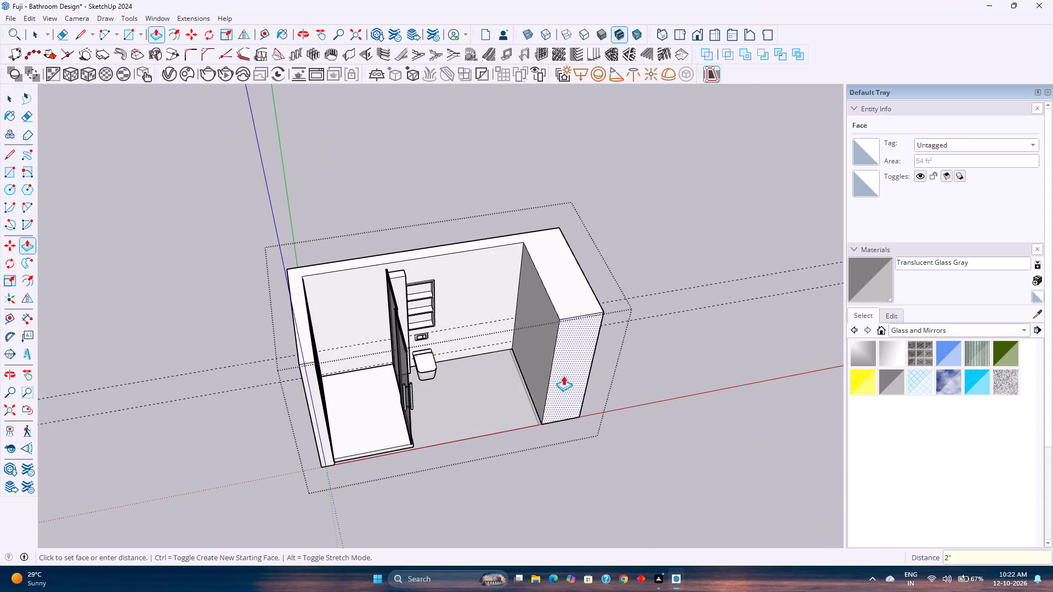
key("2")
key("apostrophe")
key("Return")
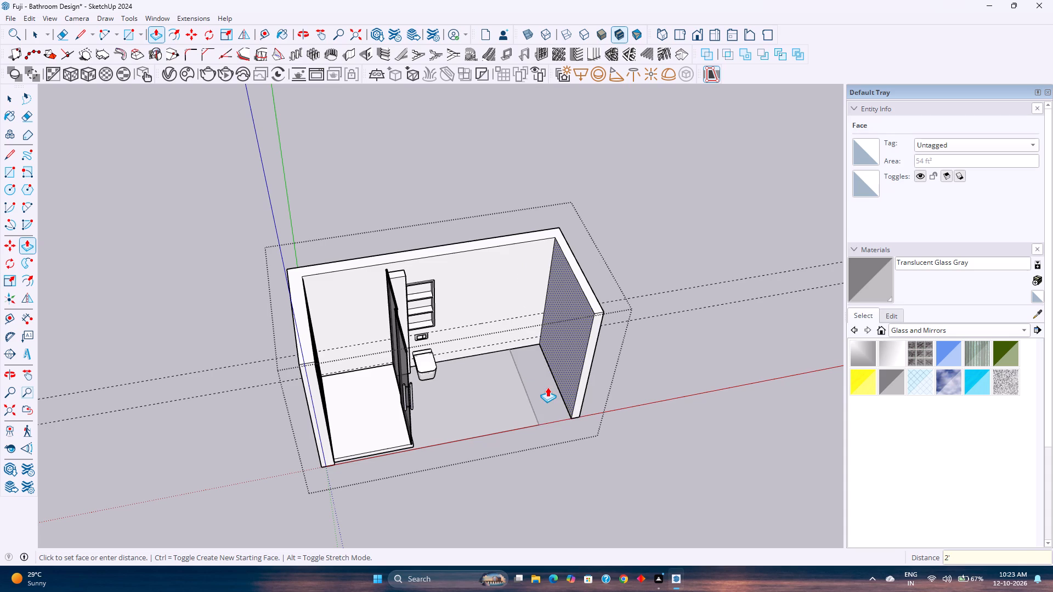
key("space")
Scale the floor group lengthwise by about 1.17 so it reaches the end wall's inner face.
scroll(553, 343, "up", 6)
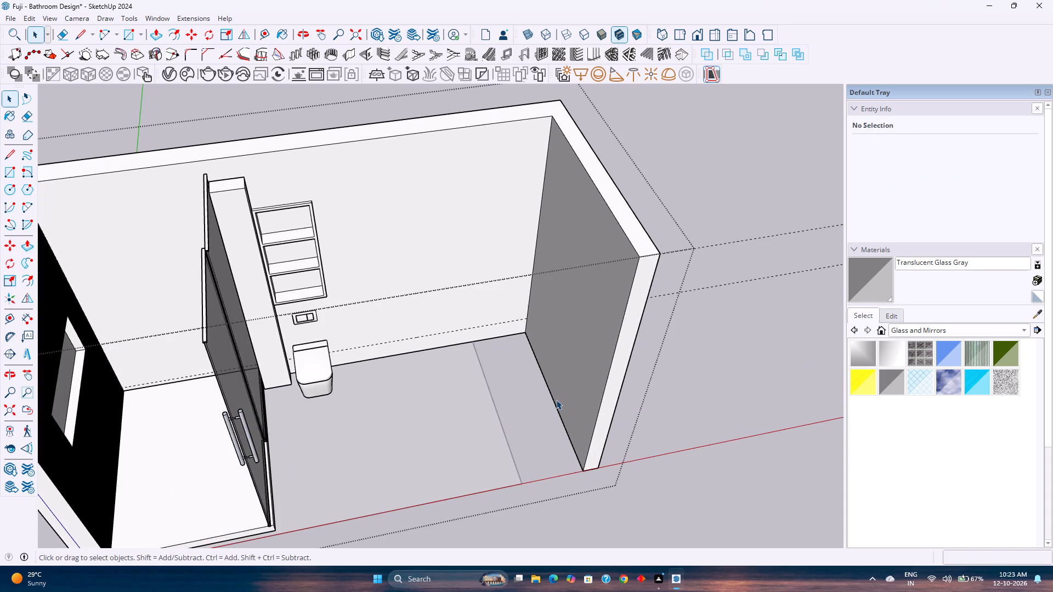
key("Escape")
left_click(484, 417)
key("s")
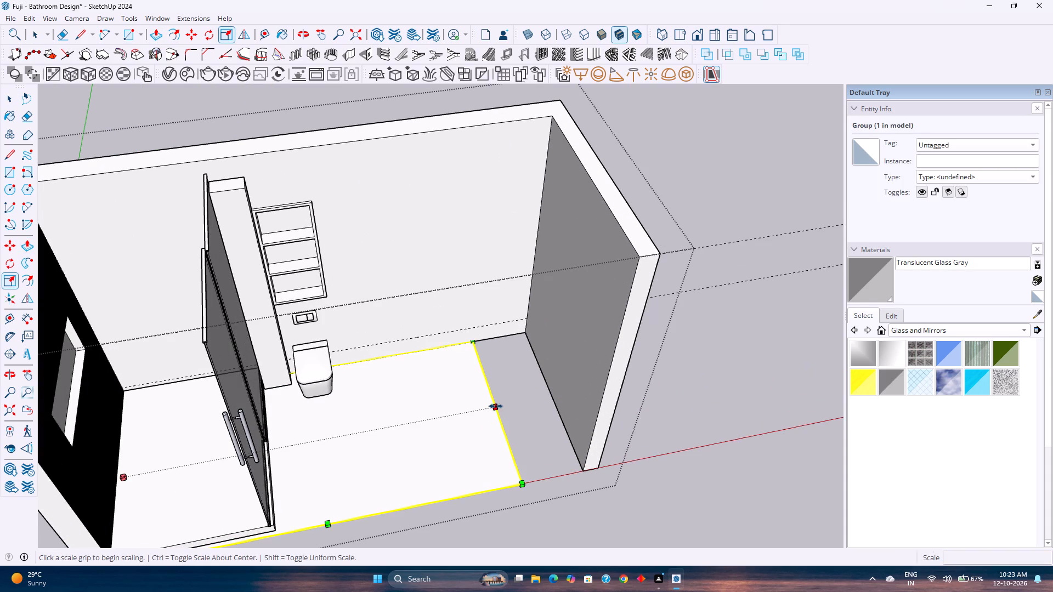
left_click(497, 405)
left_click(542, 378)
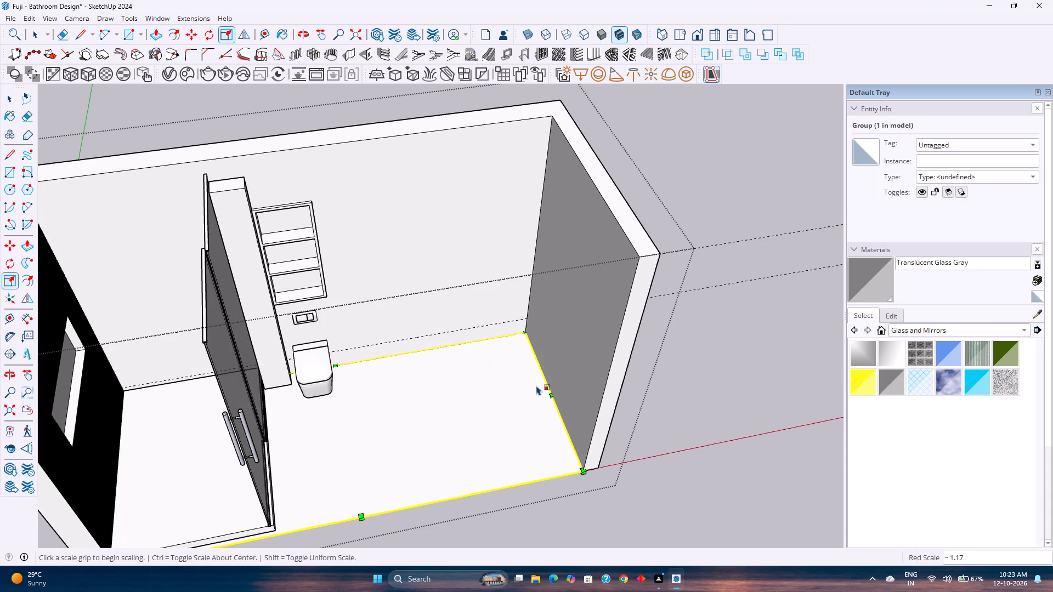
key("space")
key("Escape")
Measure the floor's front edge length between the two end walls with a trial dimension.
middle_click_drag(534, 411, 597, 491, "shift")
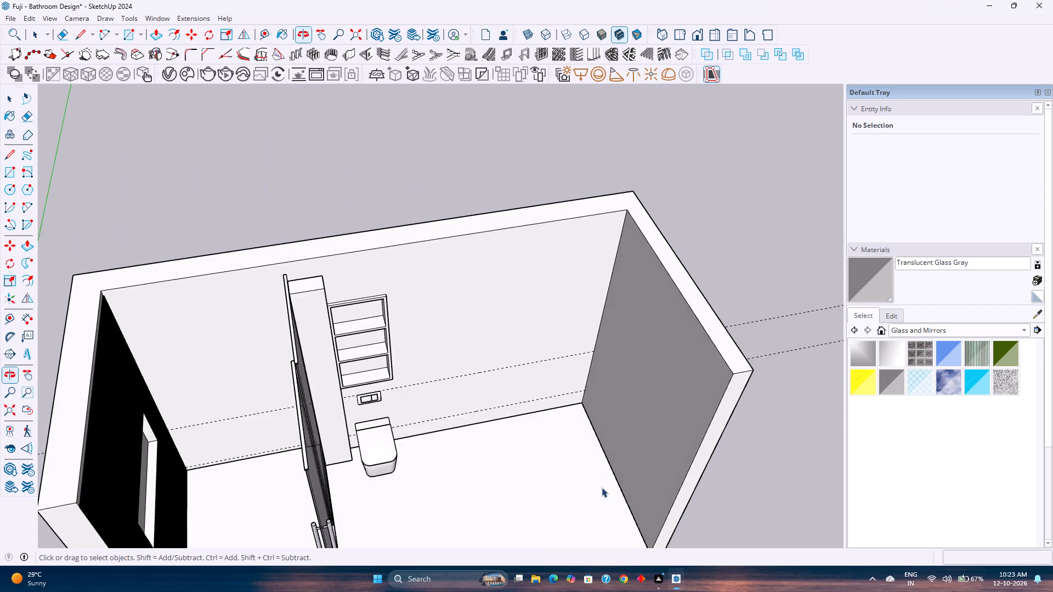
middle_click_drag(602, 487, 565, 389)
scroll(565, 385, "down", 7)
middle_click_drag(566, 473, 487, 396)
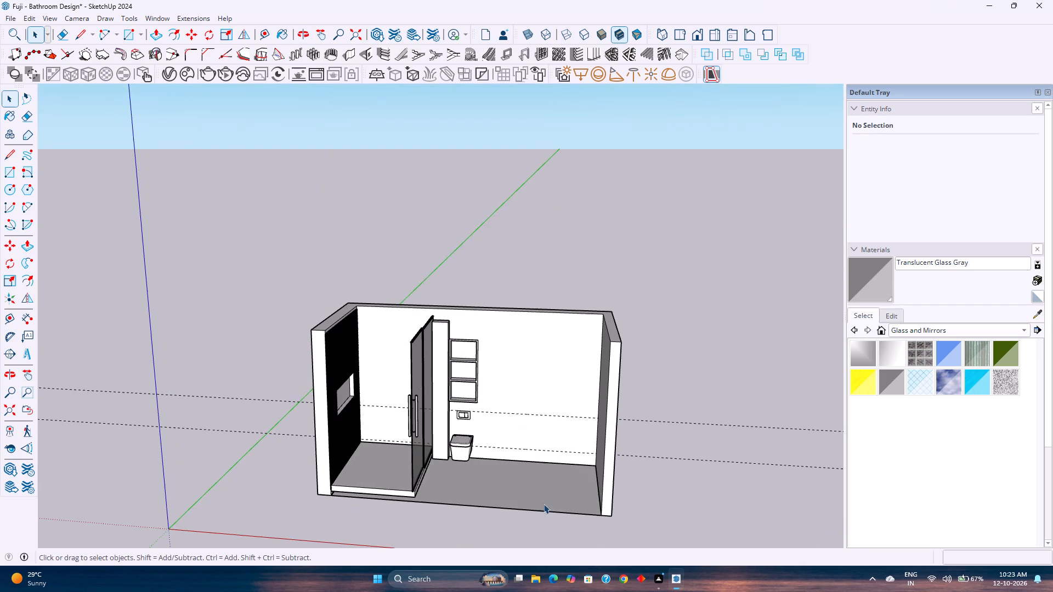
middle_click_drag(544, 504, 520, 474)
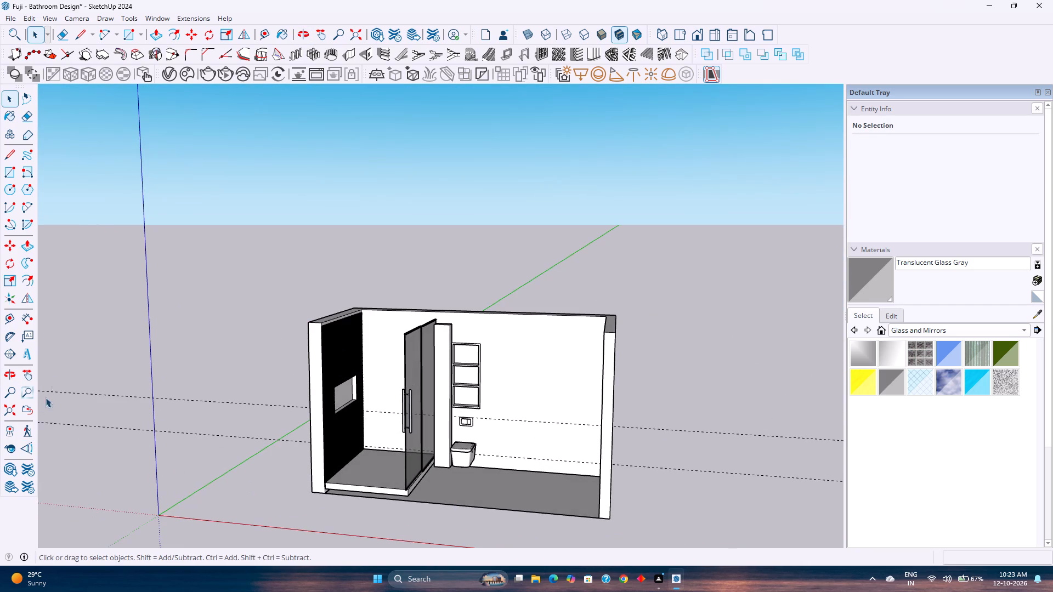
left_click(26, 327)
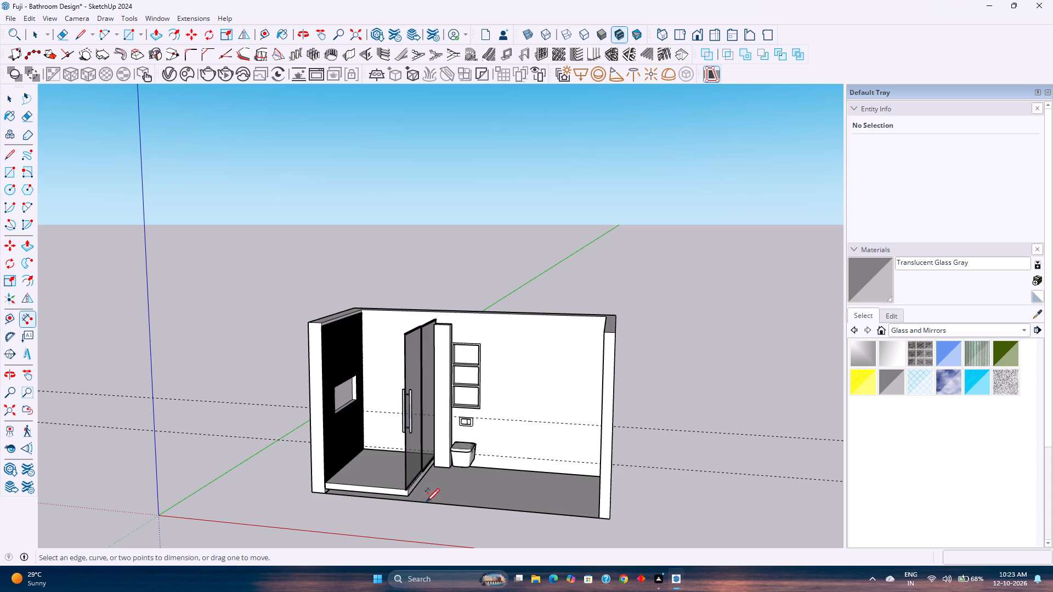
left_click(327, 493)
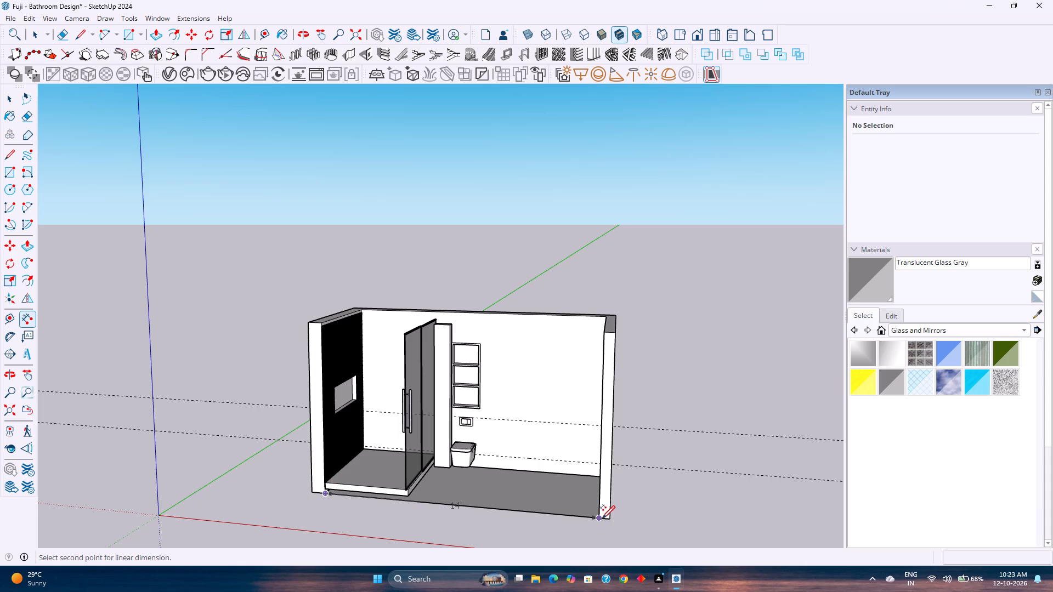
left_click(602, 517)
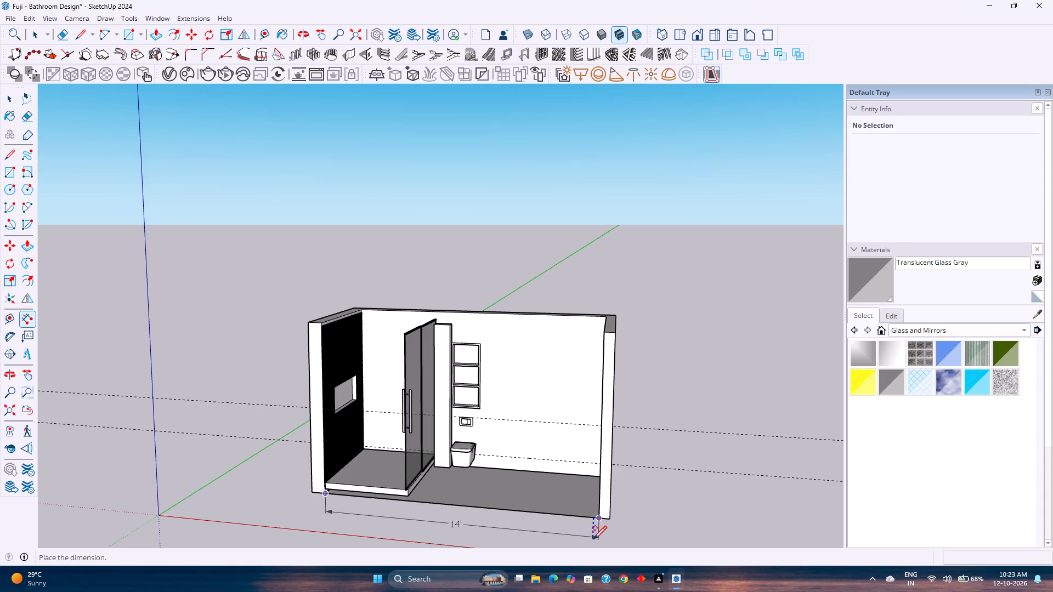
key("Escape")
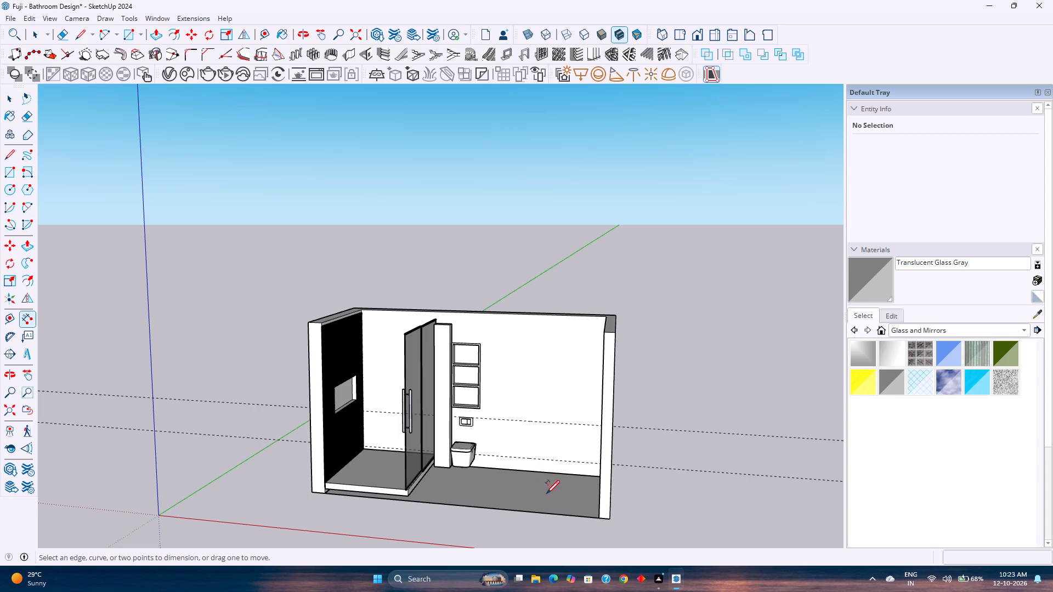
Move the group holding the shower base, glass enclosure, toilet and push plate down 3" onto the floor's front edge.
middle_click_drag(533, 494, 439, 485)
scroll(437, 475, "down", 1)
scroll(382, 502, "up", 9)
middle_click_drag(348, 496, 354, 489)
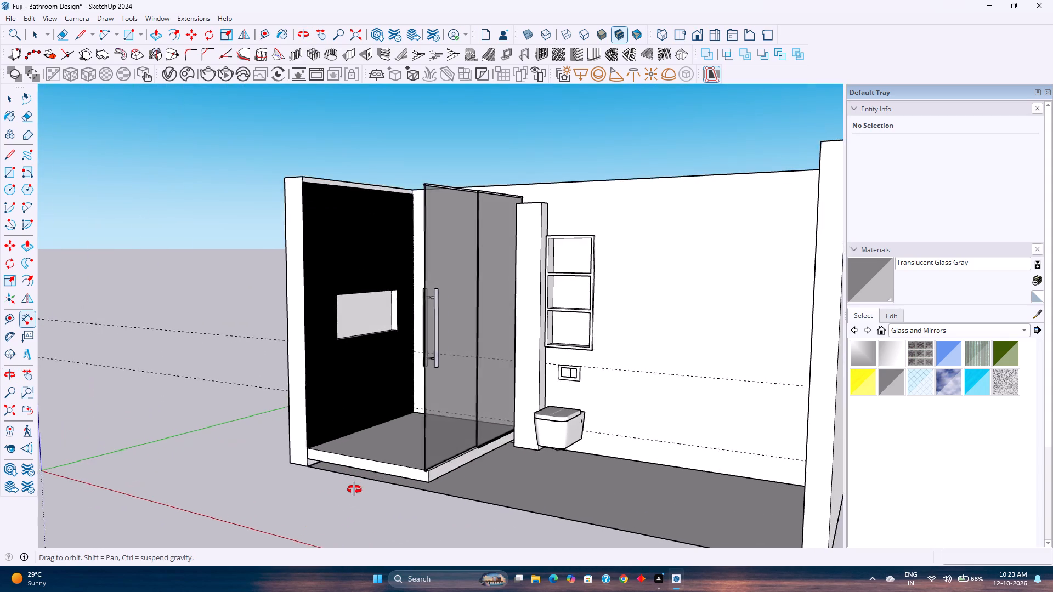
middle_click_drag(354, 489, 411, 442)
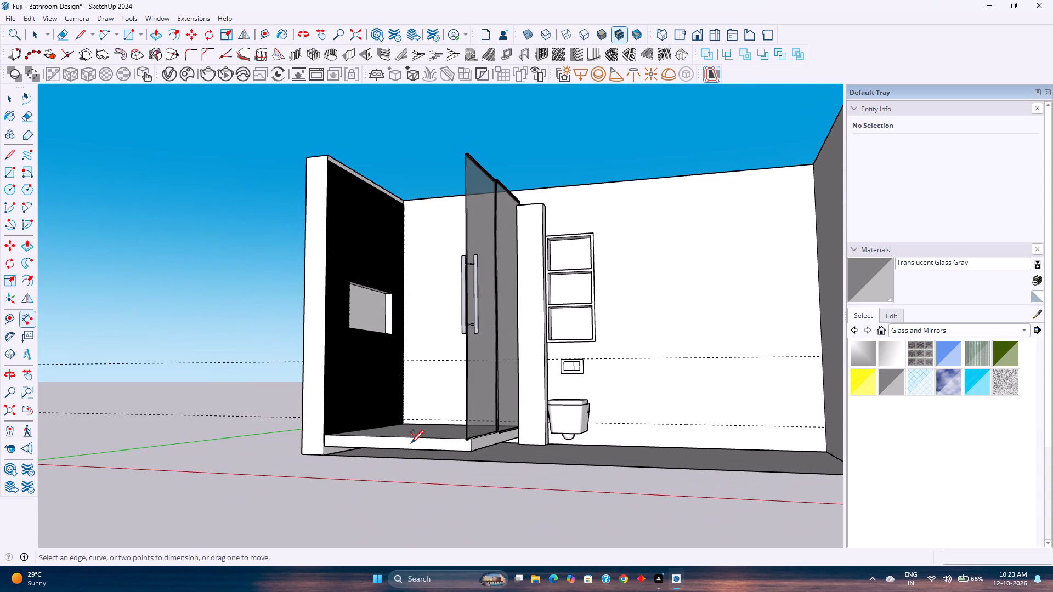
key("space")
left_click(414, 442)
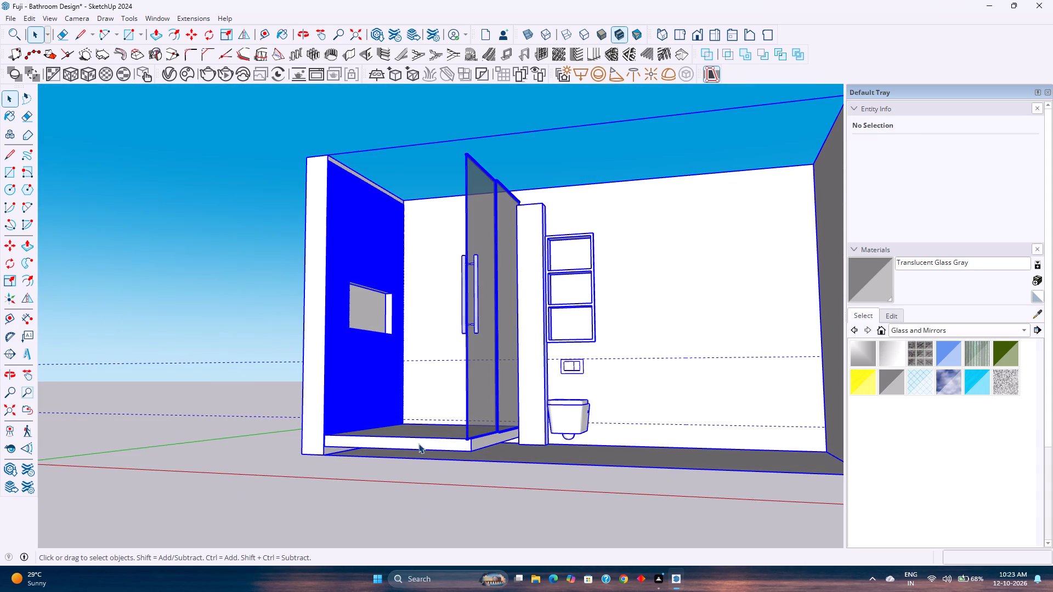
double_click(418, 443)
middle_click_drag(436, 456, 460, 440)
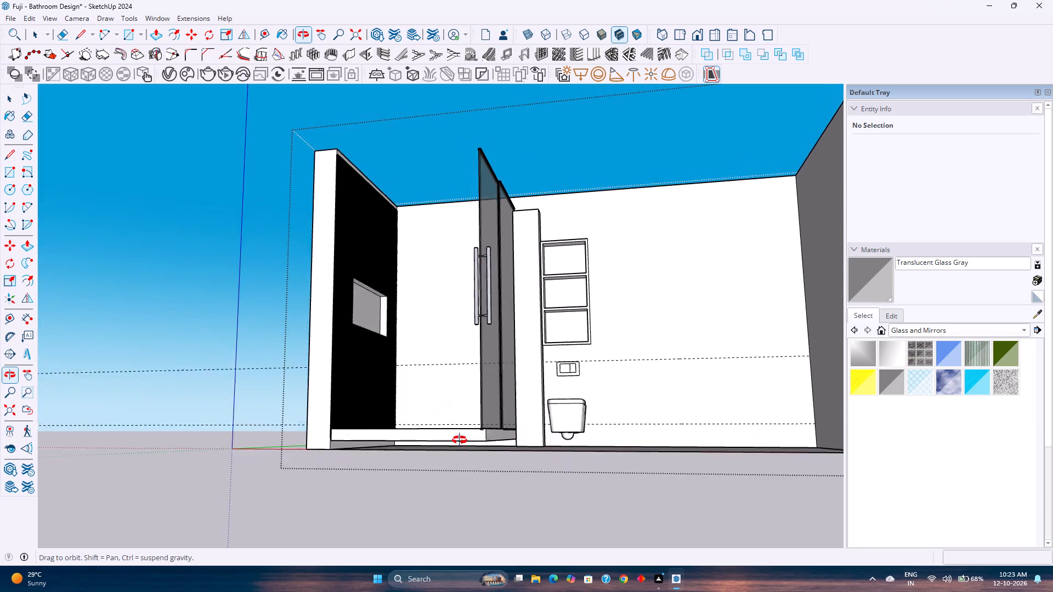
middle_click_drag(460, 440, 450, 446)
scroll(450, 446, "up", 1)
left_click(458, 443)
scroll(477, 444, "up", 5)
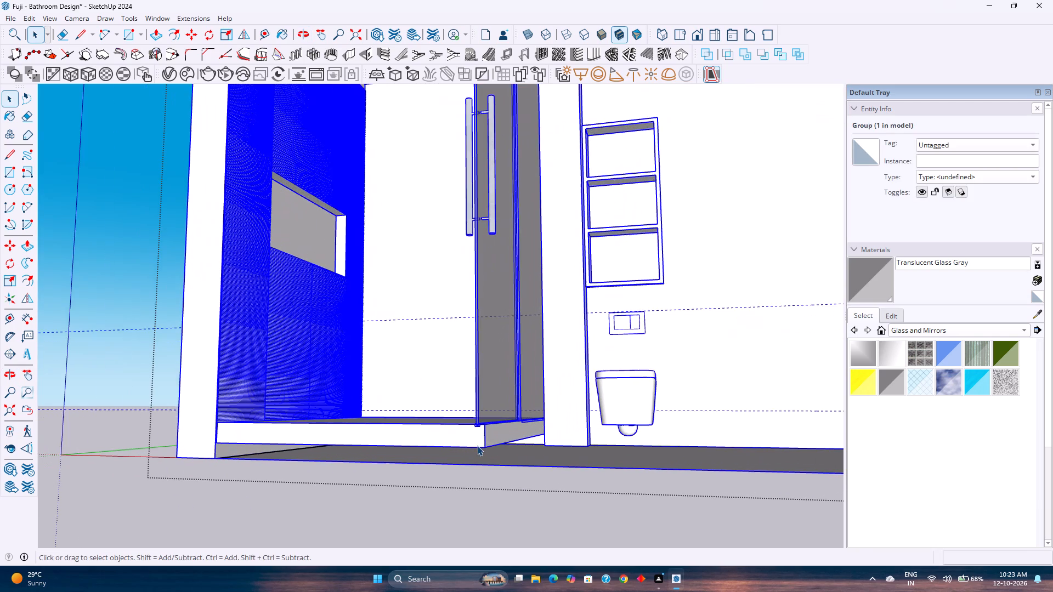
scroll(477, 447, "up", 2)
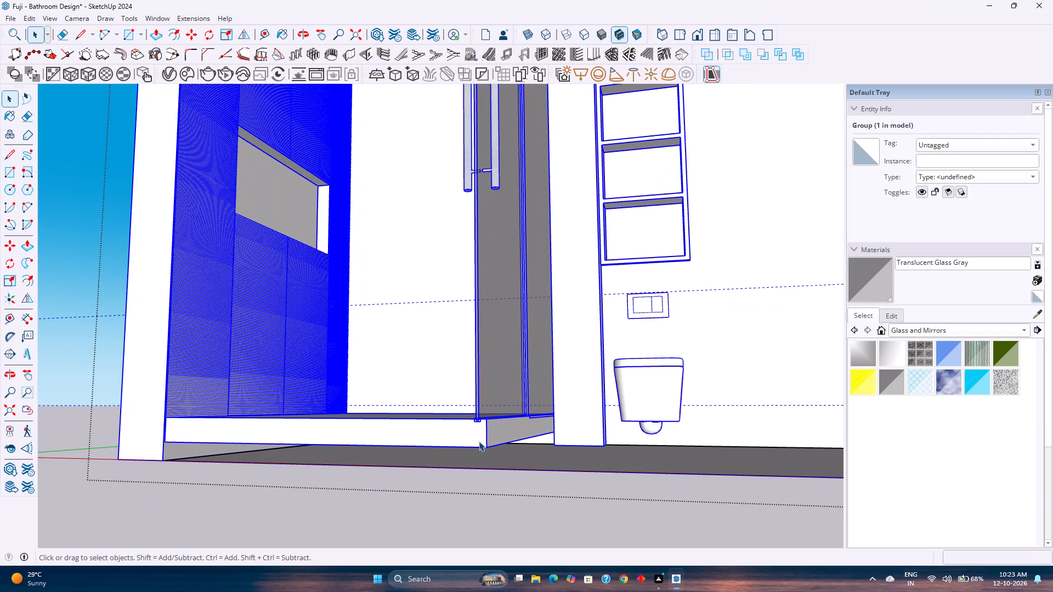
triple_click(479, 441)
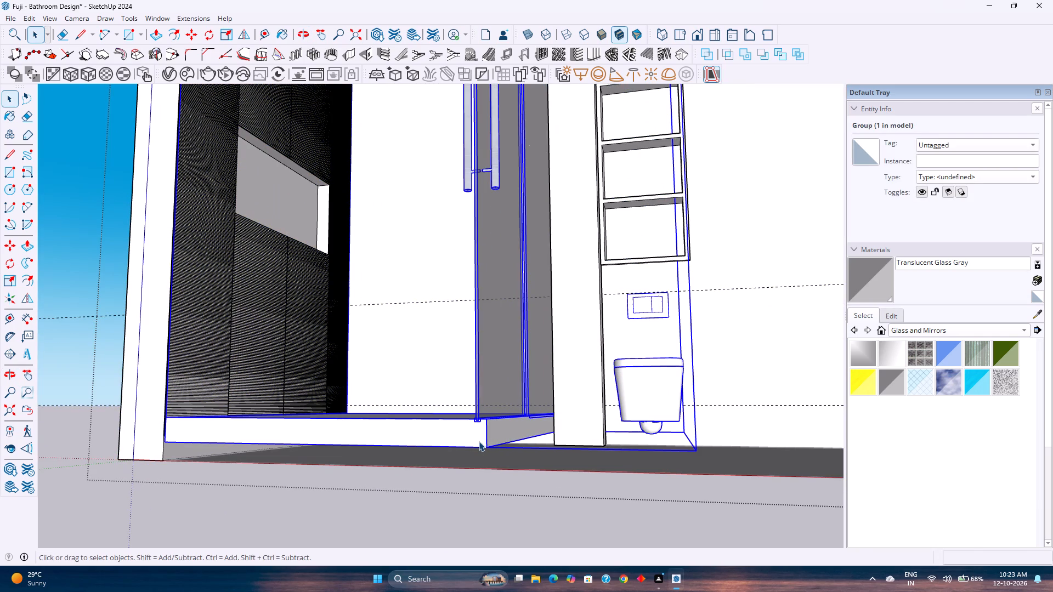
key("m")
left_click(488, 448)
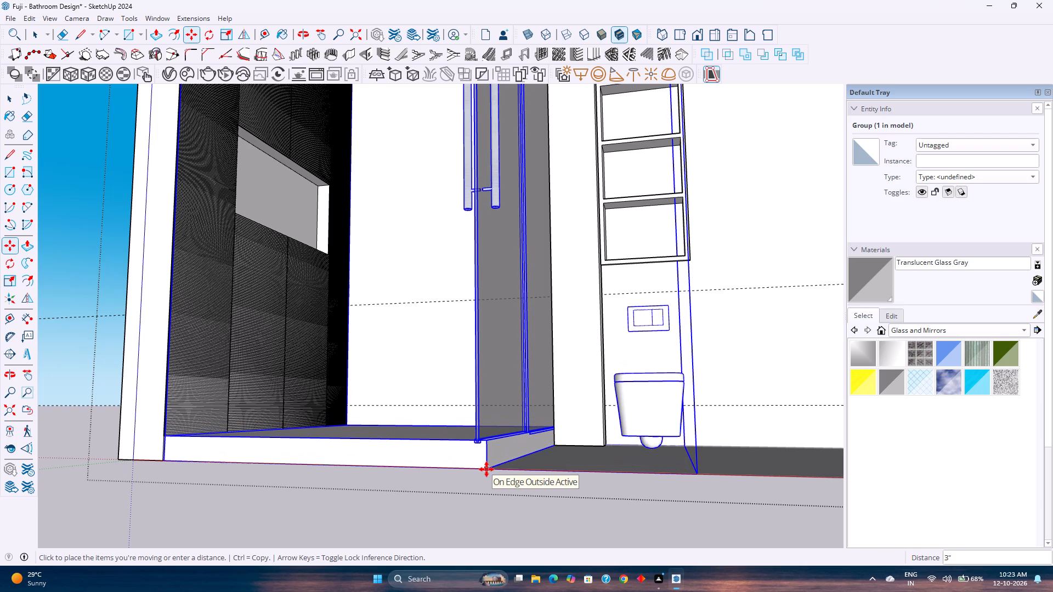
scroll(485, 470, "up", 9)
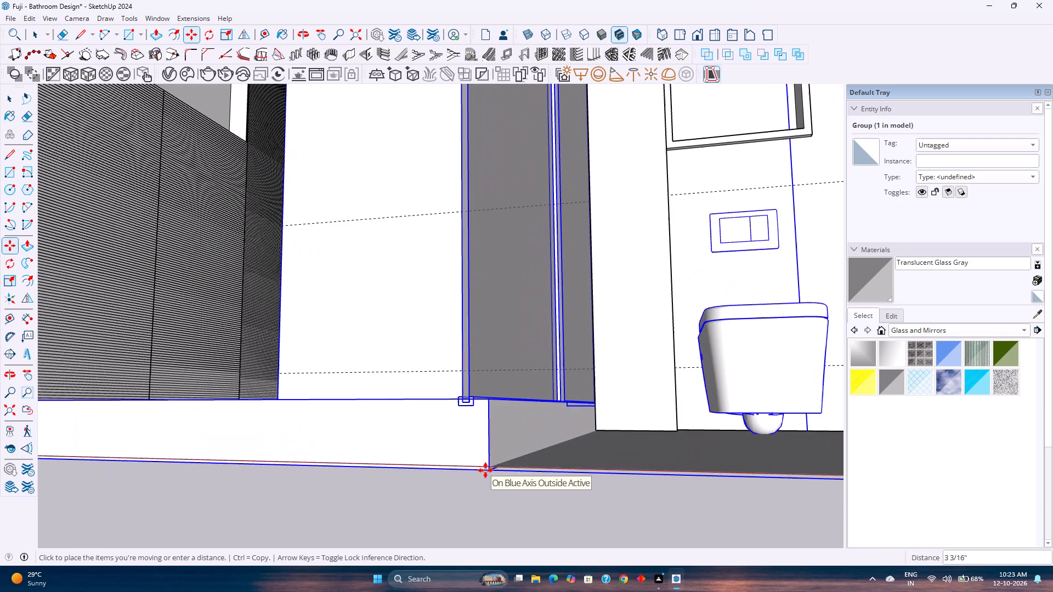
left_click(485, 466)
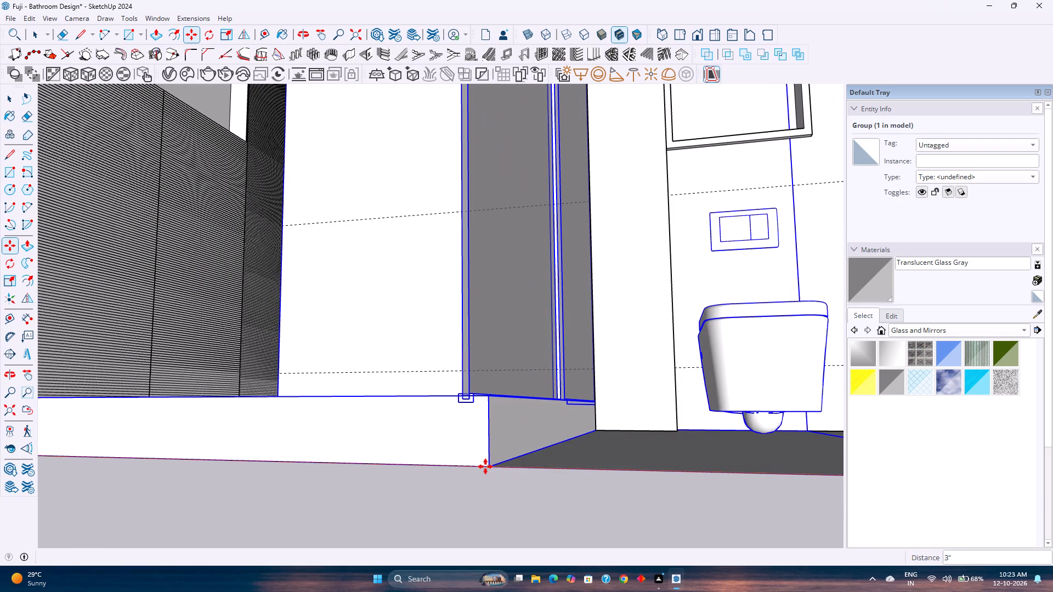
Move the shower glass enclosure group straight up 3/8" so its bottom channel rests on the shower base's top edge.
key("space")
key("Escape")
scroll(485, 466, "down", 5)
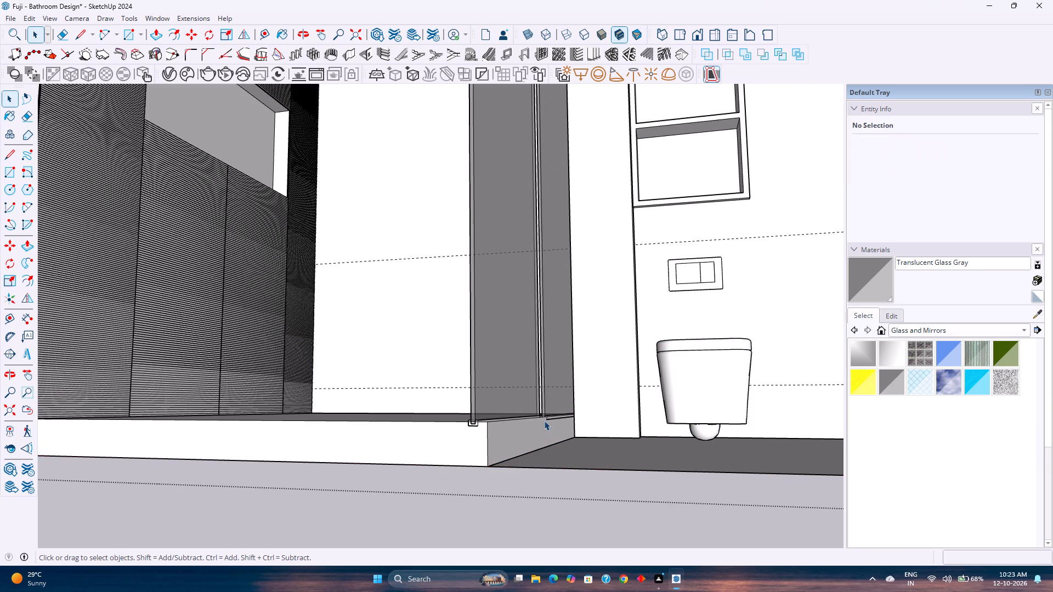
scroll(544, 417, "up", 3)
middle_click_drag(548, 415, 481, 471)
middle_click_drag(479, 469, 486, 440)
scroll(435, 461, "up", 5)
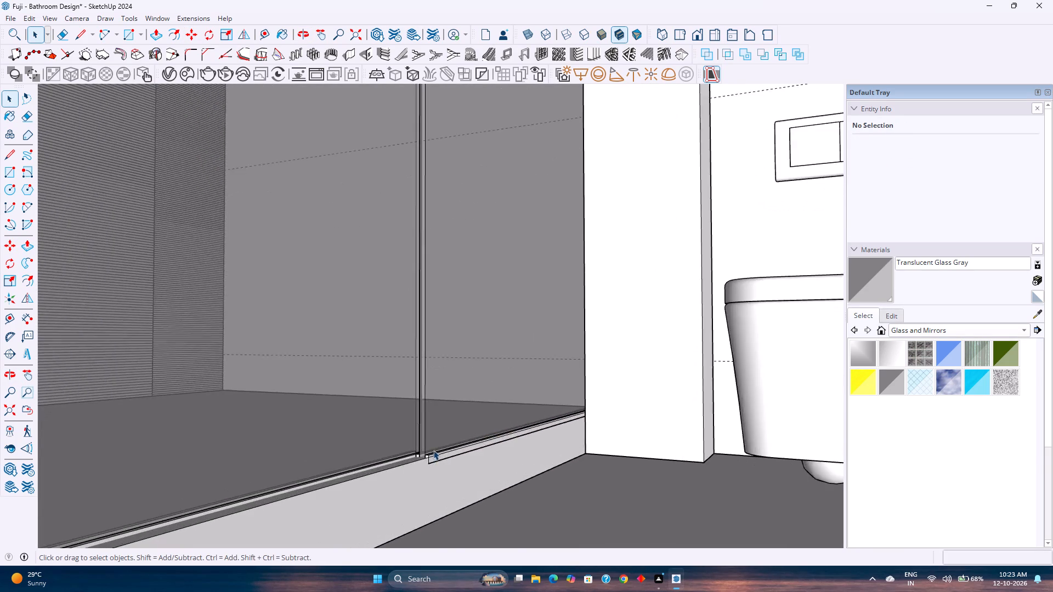
scroll(434, 450, "up", 7)
left_click(423, 443)
double_click(423, 443)
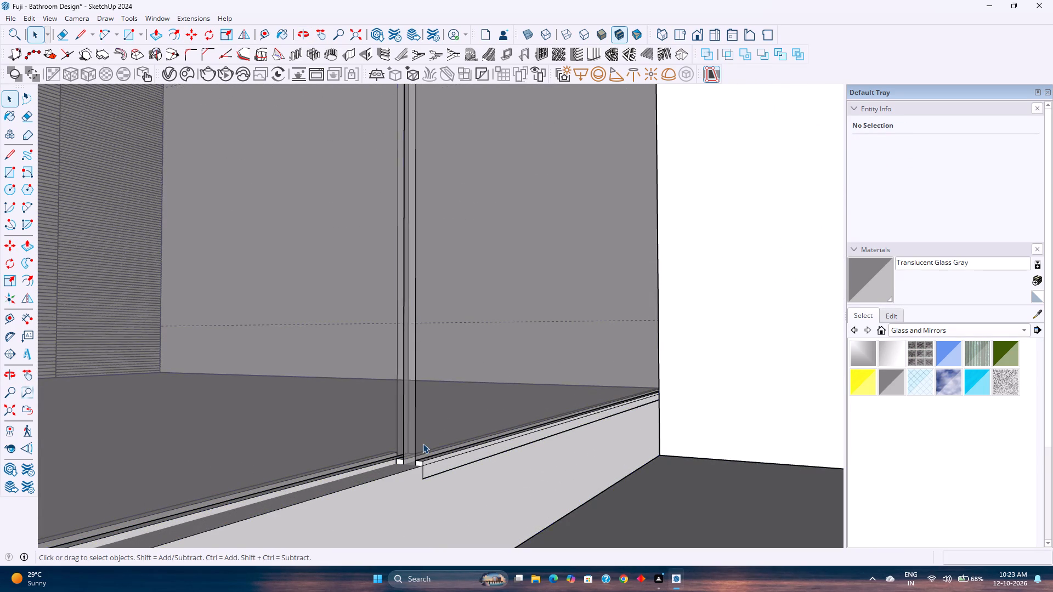
scroll(413, 459, "down", 5)
left_click(421, 443)
left_click(421, 443)
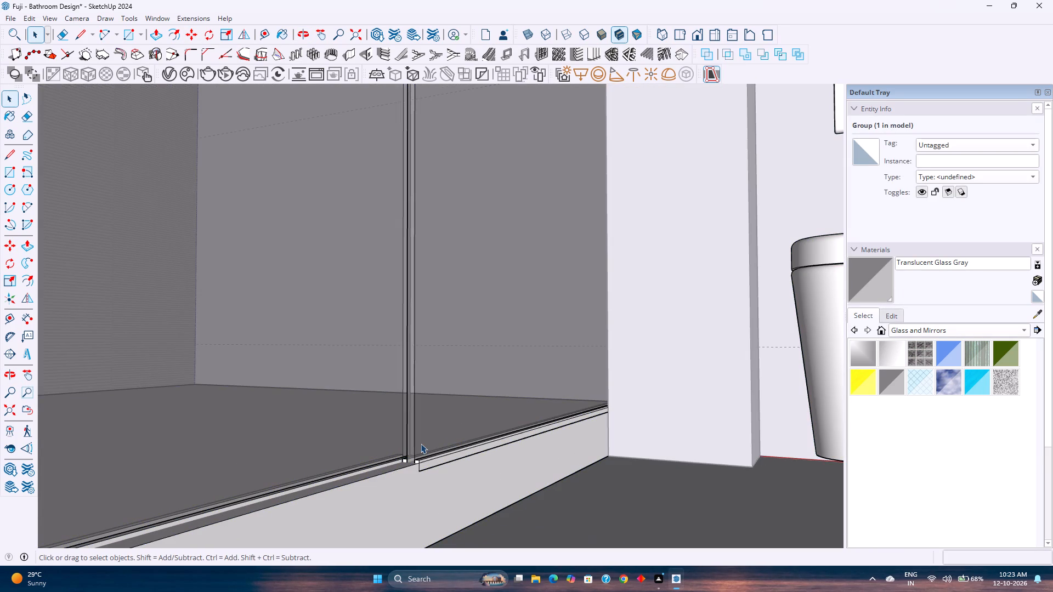
left_click(421, 443)
scroll(421, 443, "down", 9)
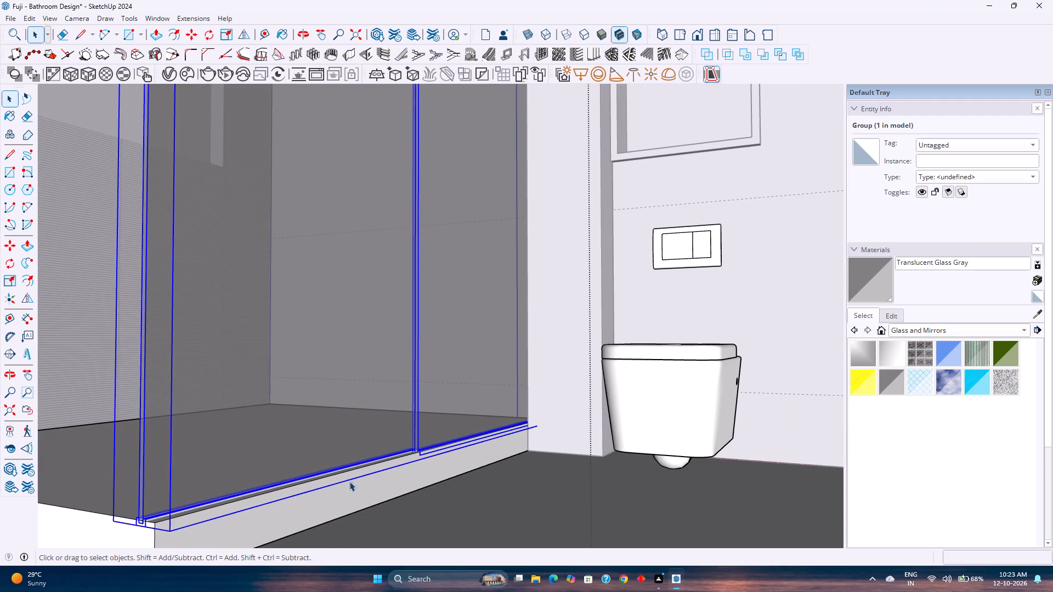
middle_click_drag(349, 481, 537, 429, "shift")
scroll(393, 462, "up", 14)
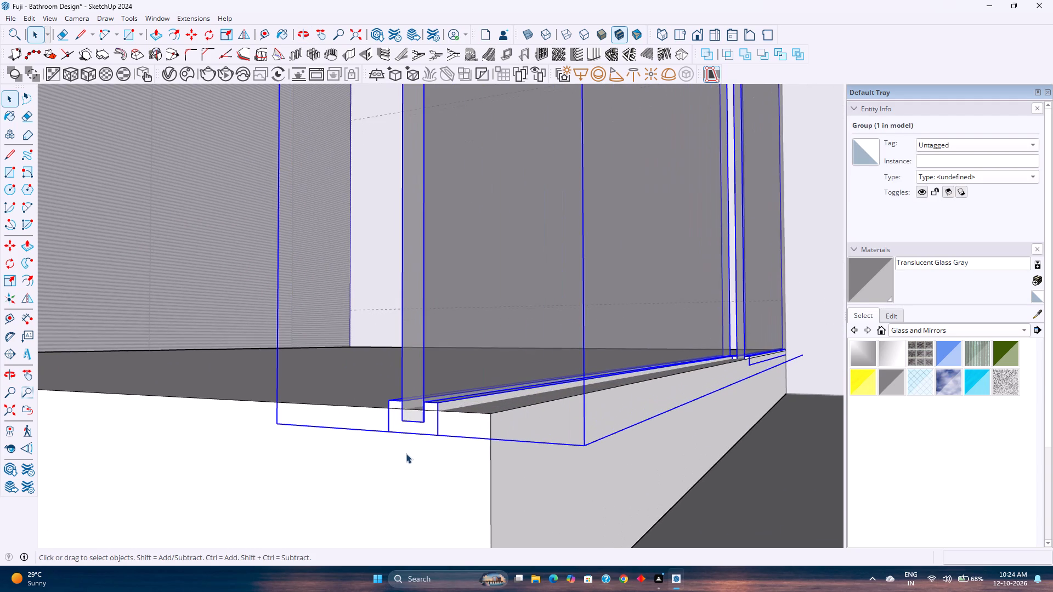
key("m")
left_click(438, 432)
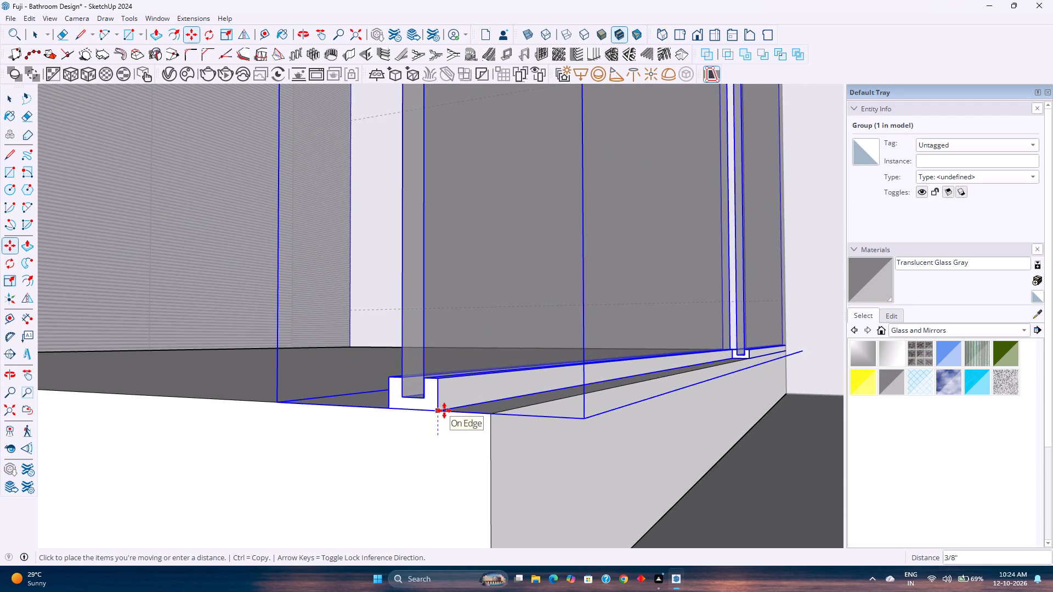
scroll(444, 411, "up", 6)
key("Up")
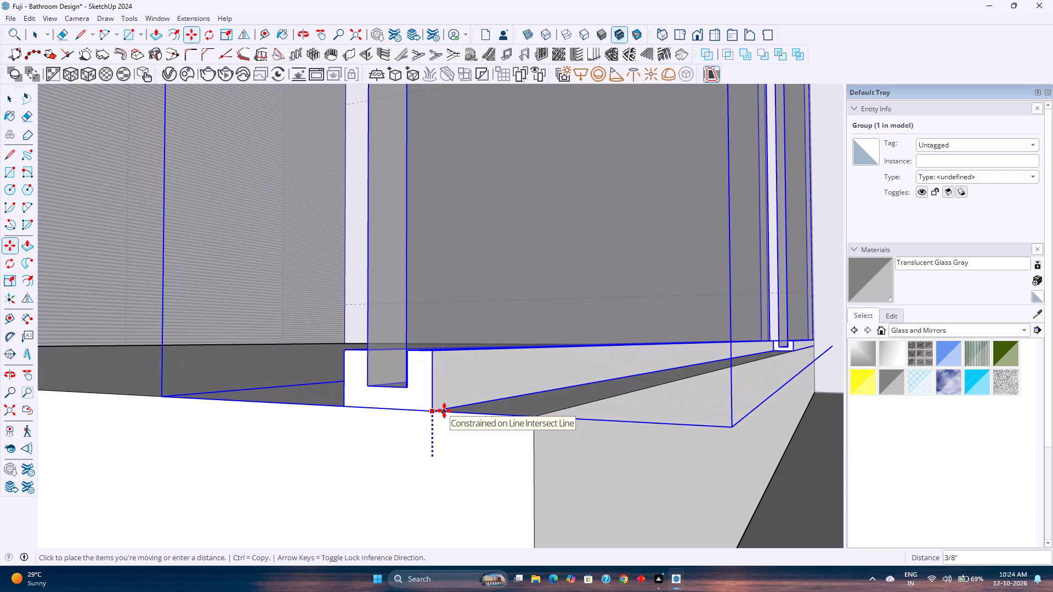
left_click(444, 411)
key("space")
scroll(444, 411, "down", 4)
key("Escape")
Open the shower base group and Push/Pull its end face beneath the fluted panels out to the adjacent end wall.
scroll(446, 414, "down", 20)
scroll(446, 414, "down", 3)
middle_click_drag(479, 453, 531, 479)
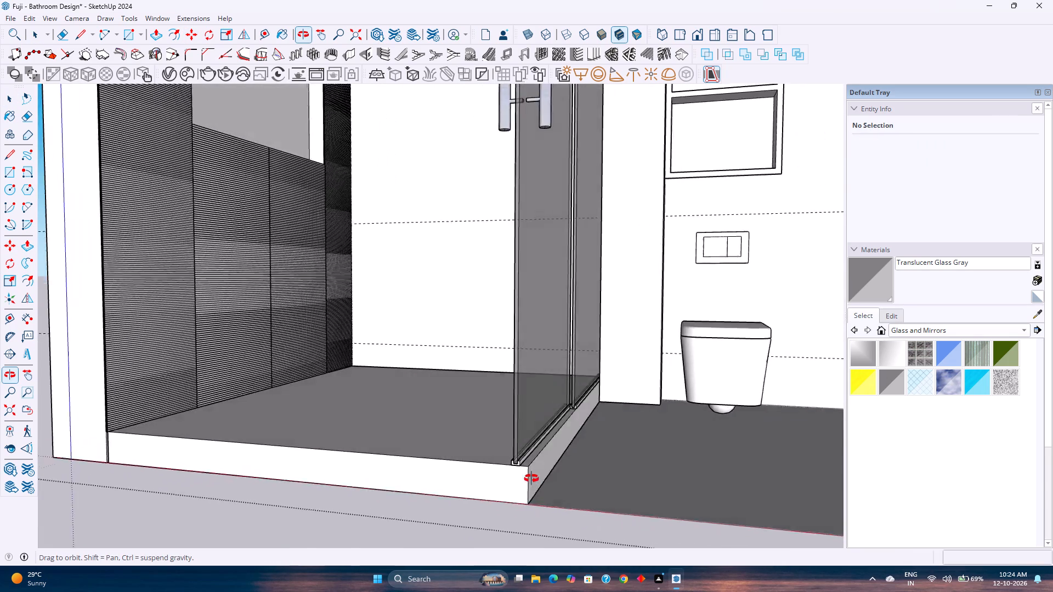
middle_click_drag(531, 479, 649, 453)
scroll(128, 489, "up", 12)
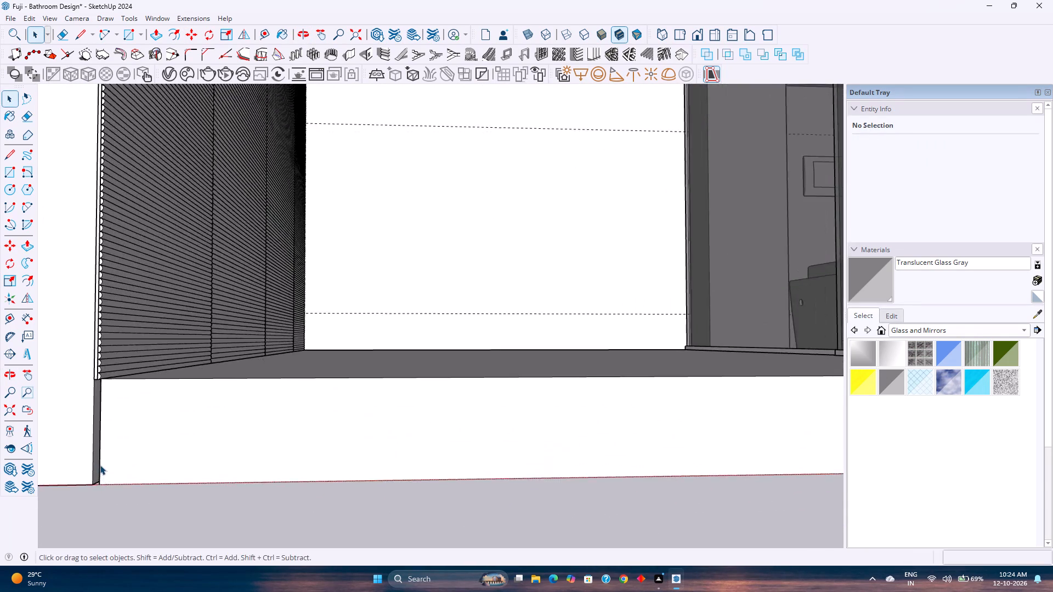
scroll(100, 465, "up", 1)
middle_click_drag(100, 465, 263, 434)
double_click(183, 443)
scroll(91, 441, "up", 3)
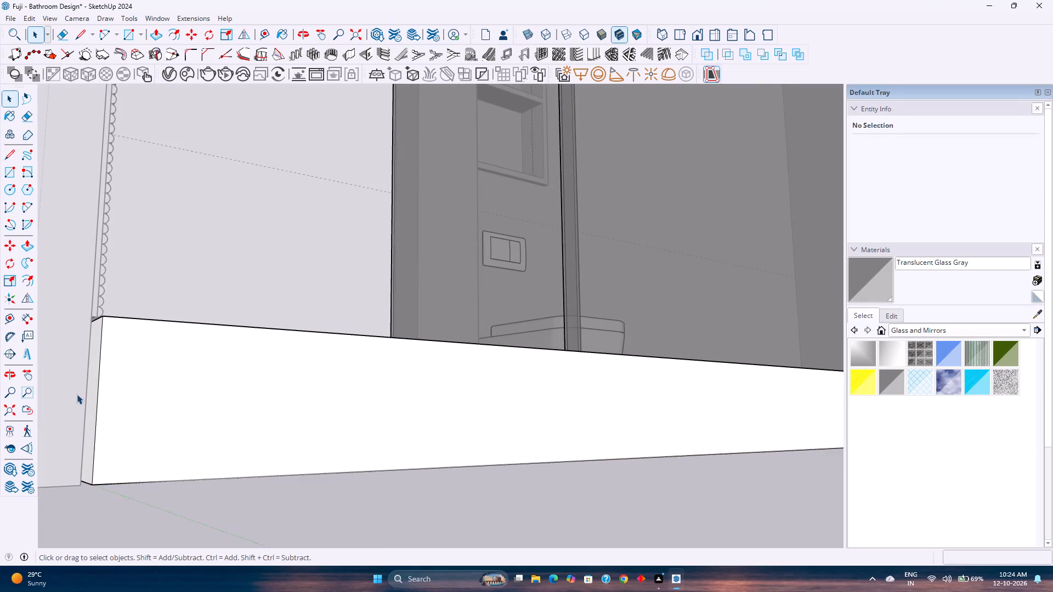
scroll(82, 394, "up", 6)
key("p")
left_click(104, 369)
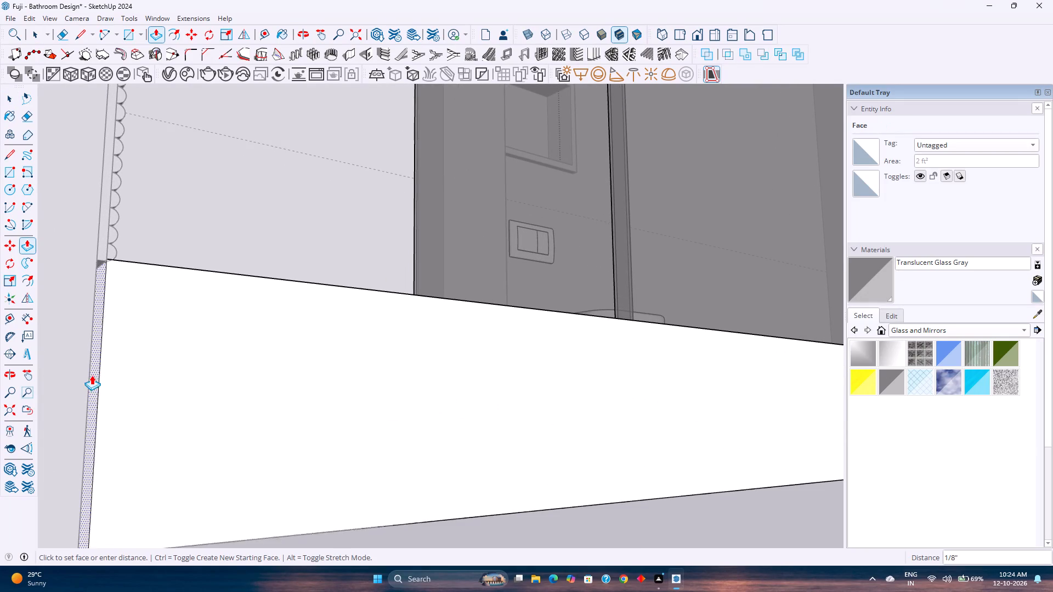
left_click(86, 377)
key("space")
middle_click_drag(153, 403, 77, 514)
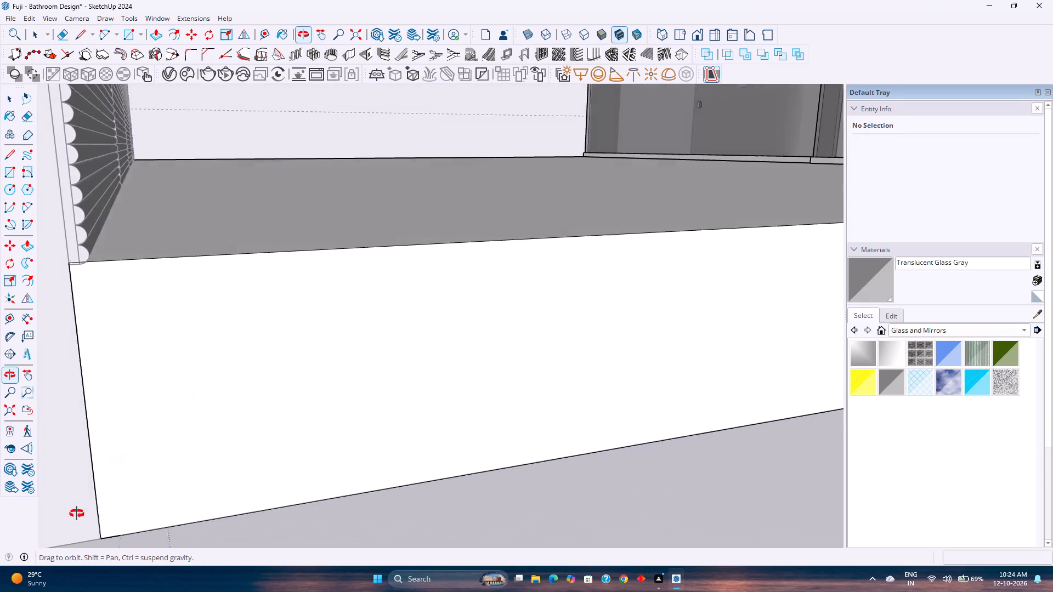
middle_click_drag(77, 514, 76, 514)
key("Escape")
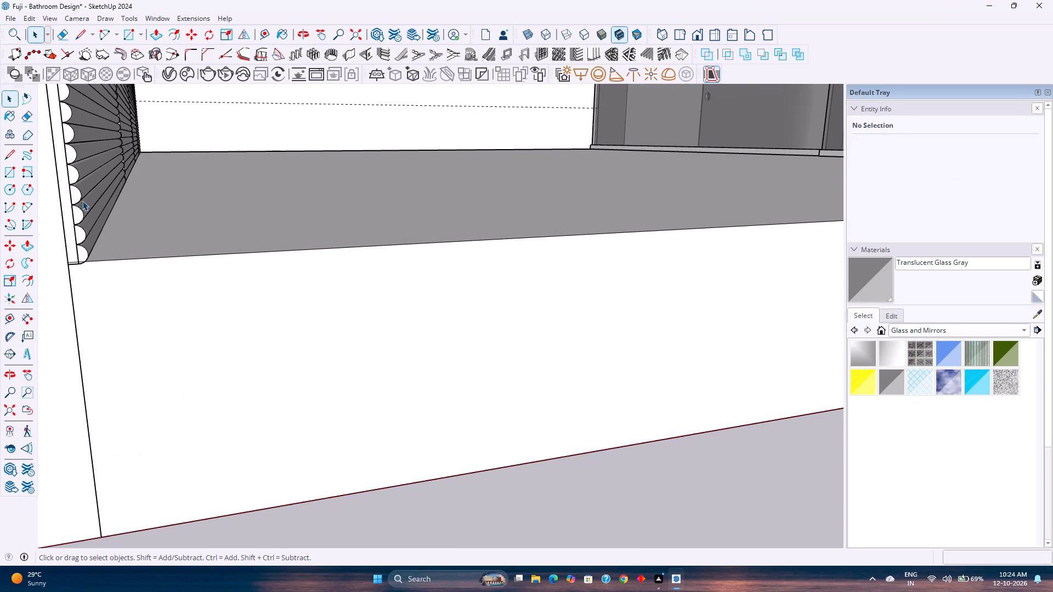
Move the fluted wall panel group up slightly so its bottom corner meets the shower base's top edge.
left_click(81, 197)
scroll(101, 208, "down", 9)
scroll(98, 215, "up", 5)
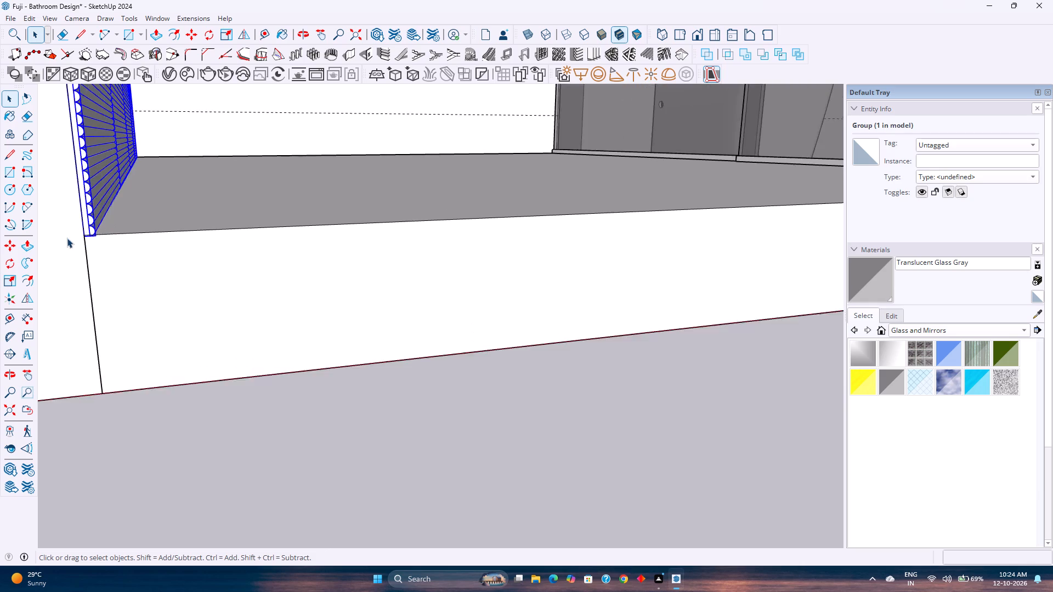
scroll(67, 238, "up", 16)
key("m")
scroll(103, 243, "up", 3)
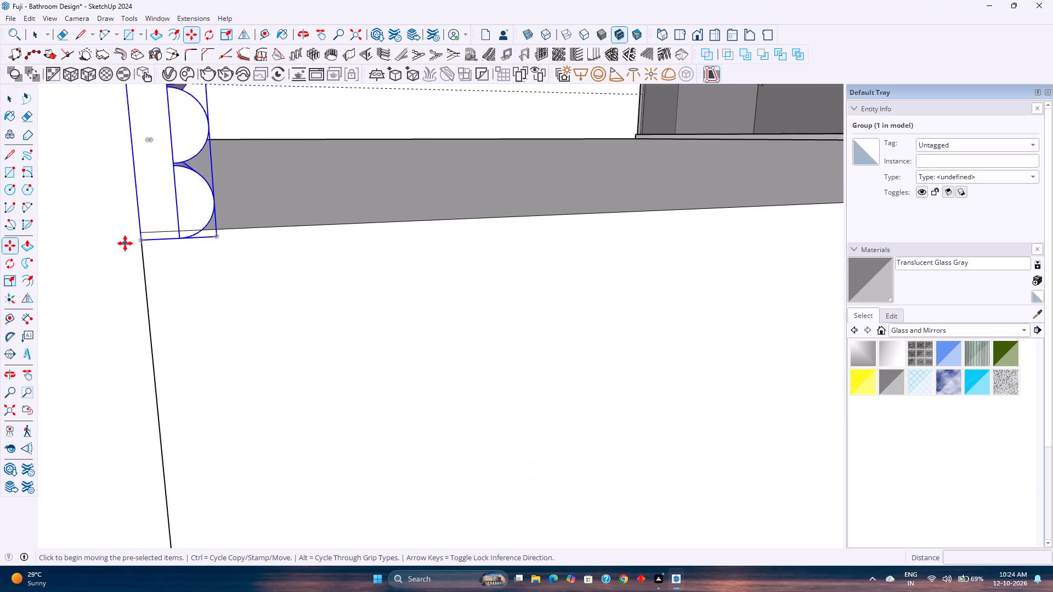
left_click(144, 242)
left_click(143, 233)
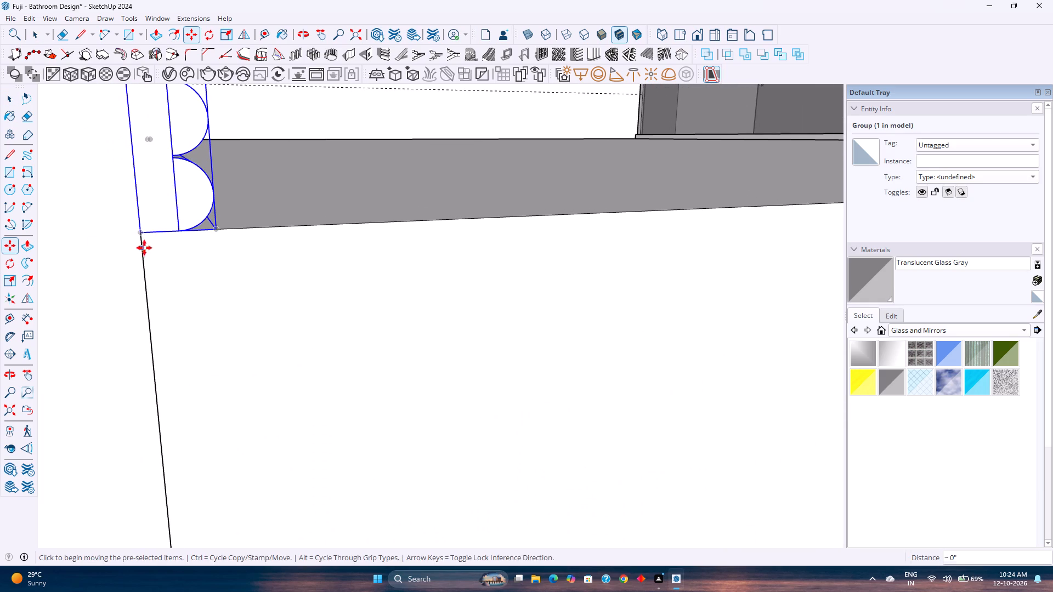
key("space")
key("Escape")
Inside the fluted panel group, scale the two panels directly below the wall niche vertically so their top edge meets the niche ledge.
scroll(197, 238, "down", 9)
middle_click_drag(226, 238, 284, 365, "shift")
scroll(320, 305, "down", 3)
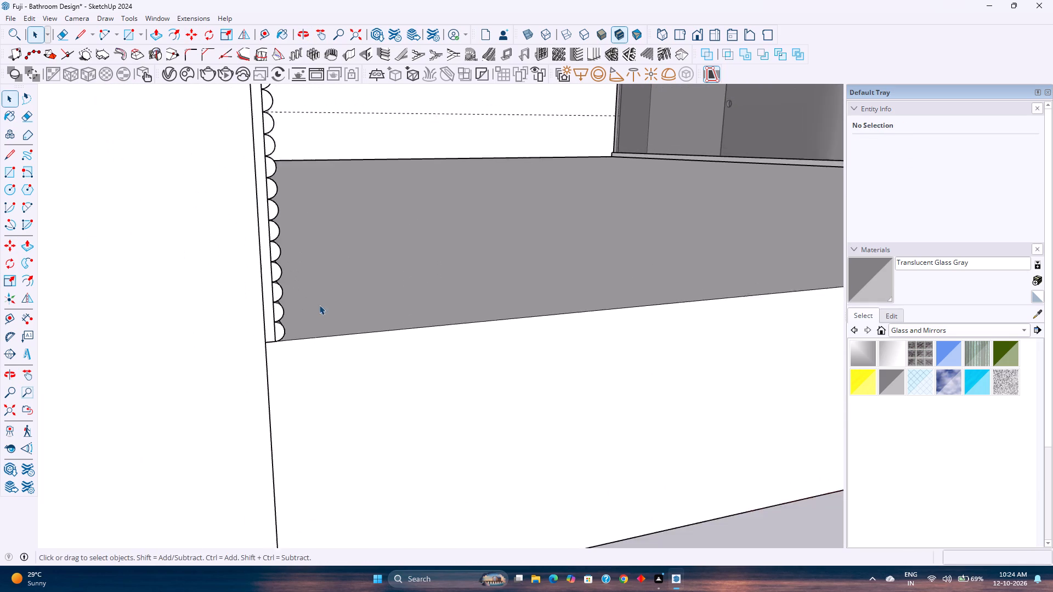
scroll(319, 305, "down", 8)
middle_click_drag(356, 279, 139, 371)
middle_click_drag(297, 248, 352, 442, "shift")
scroll(492, 232, "down", 6)
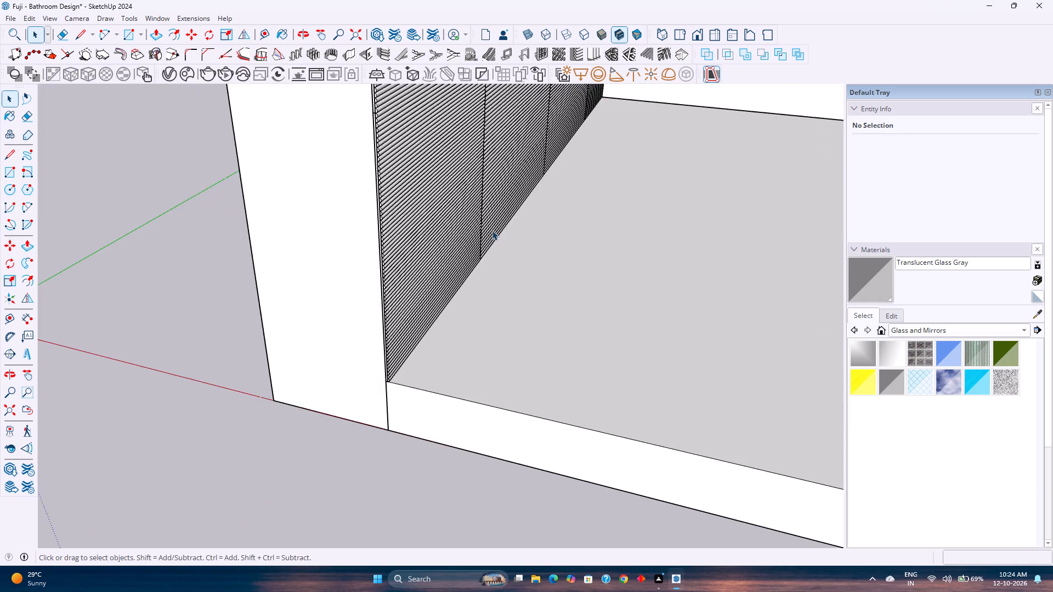
scroll(492, 230, "down", 3)
middle_click_drag(505, 217, 417, 418, "shift")
middle_click_drag(425, 169, 436, 284, "shift")
scroll(431, 201, "up", 5)
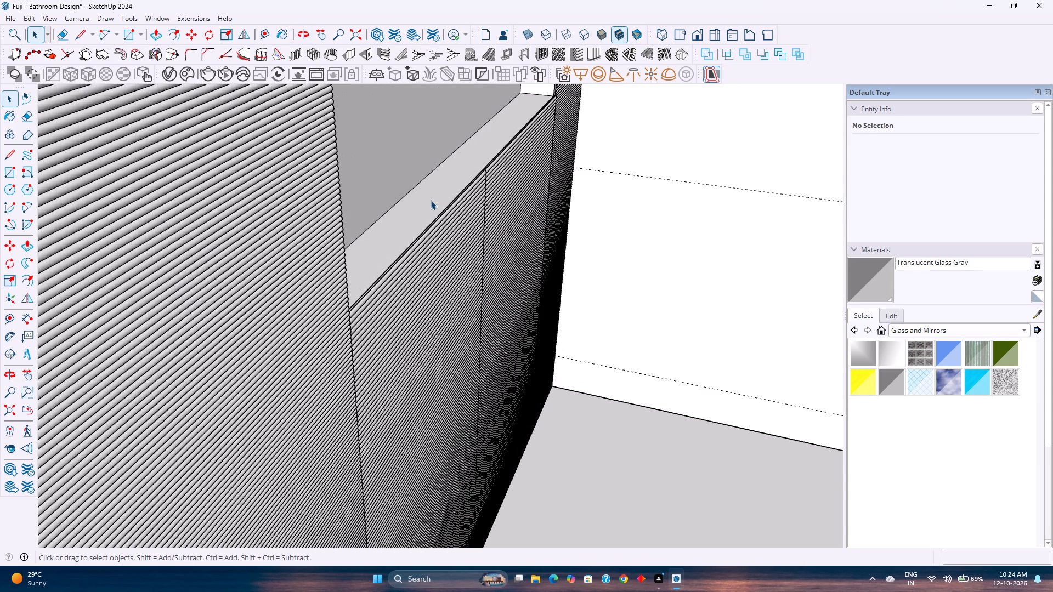
scroll(436, 205, "up", 9)
middle_click_drag(389, 263, 495, 197)
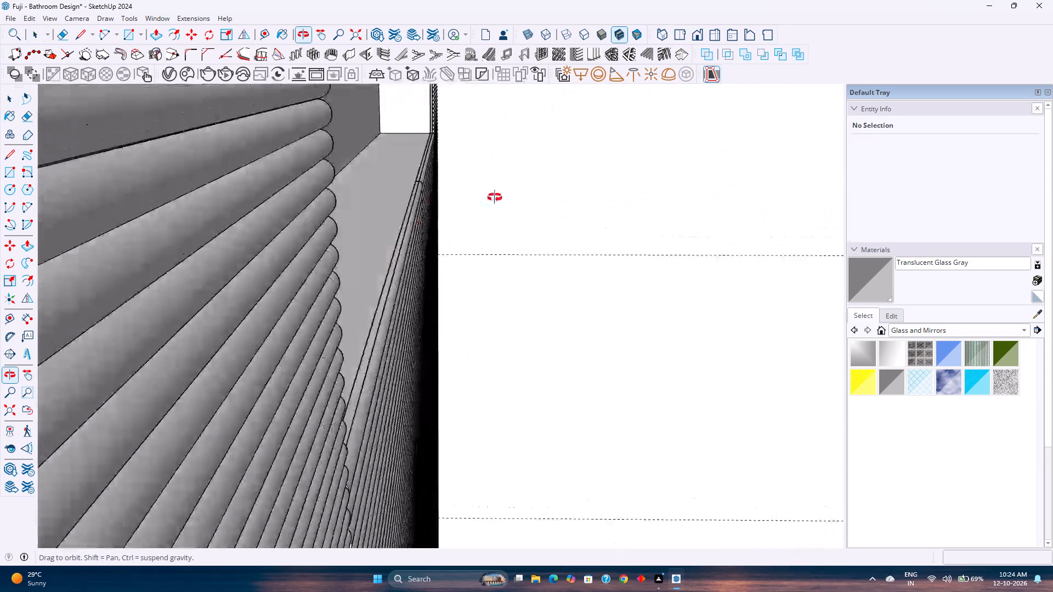
middle_click_drag(495, 197, 495, 196)
scroll(459, 153, "up", 14)
middle_click_drag(402, 146, 389, 177)
left_click(414, 177)
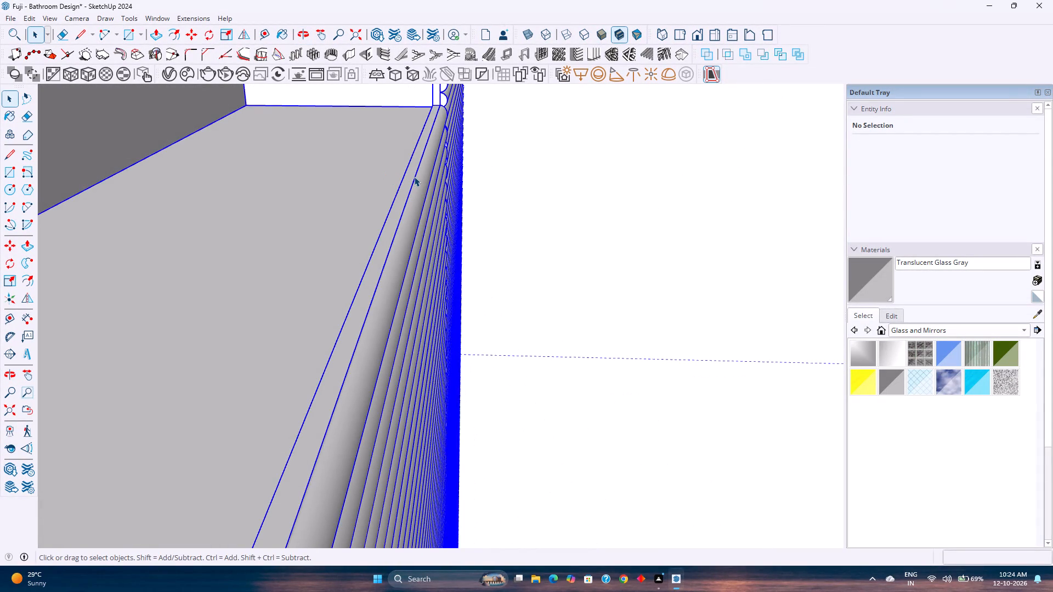
double_click(414, 177)
middle_click_drag(429, 213, 388, 181)
double_click(407, 195)
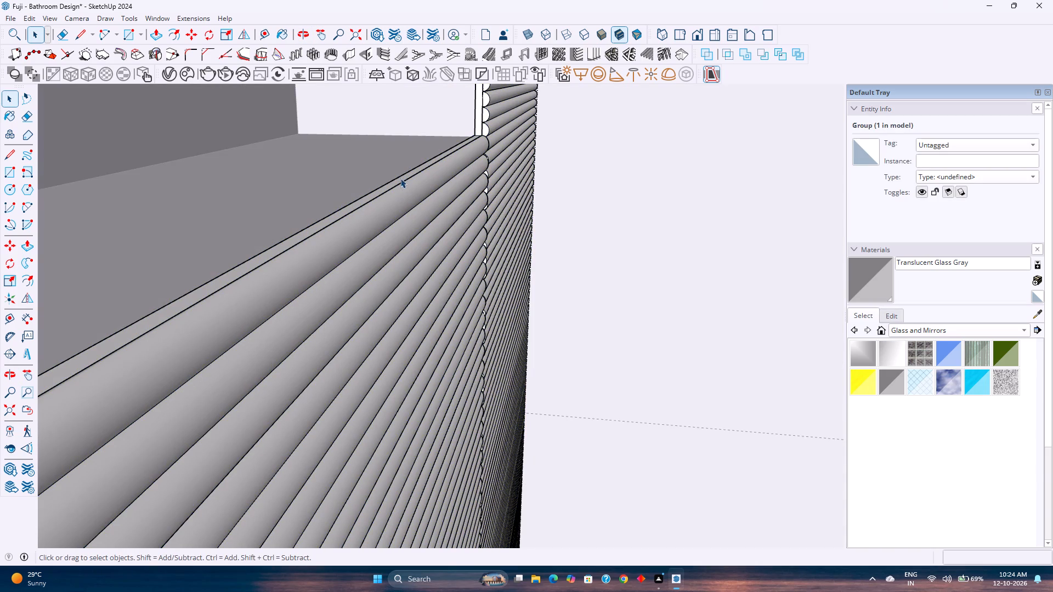
left_click(400, 178)
scroll(399, 194, "down", 5)
middle_click_drag(346, 244, 444, 166, "shift")
scroll(448, 166, "down", 10)
middle_click_drag(356, 214, 372, 201, "shift")
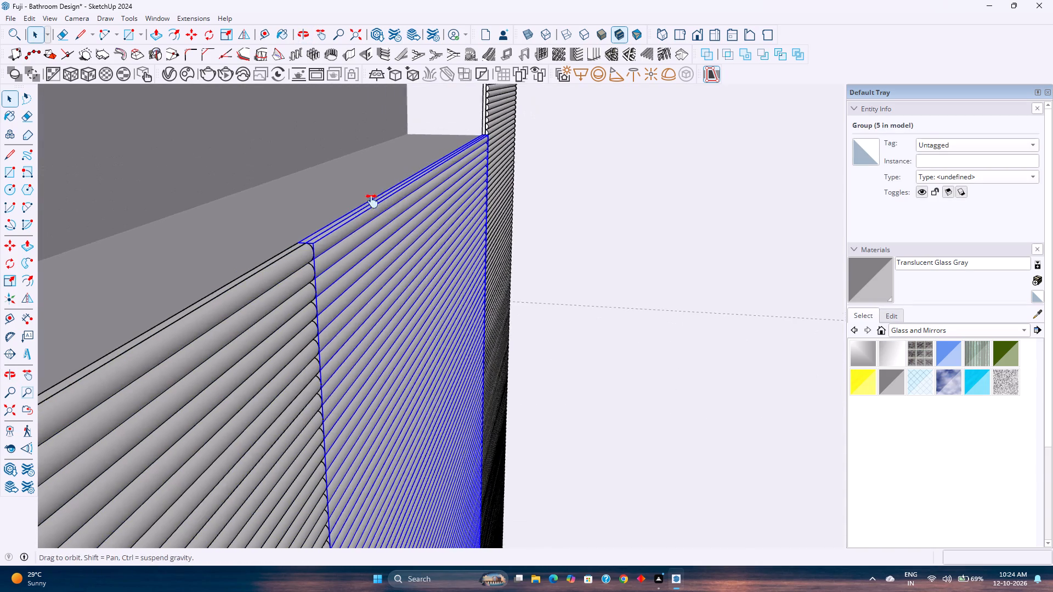
middle_click_drag(372, 201, 407, 175, "shift")
left_click(316, 249, "ctrl")
middle_click_drag(358, 191, 468, 173)
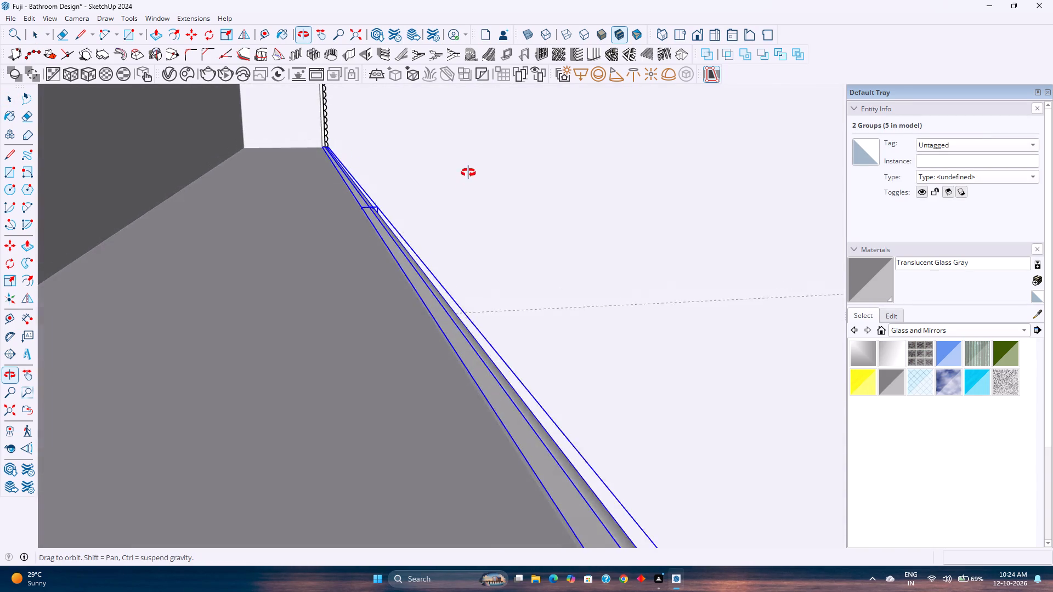
middle_click_drag(468, 173, 468, 171)
key("s")
scroll(373, 196, "up", 2)
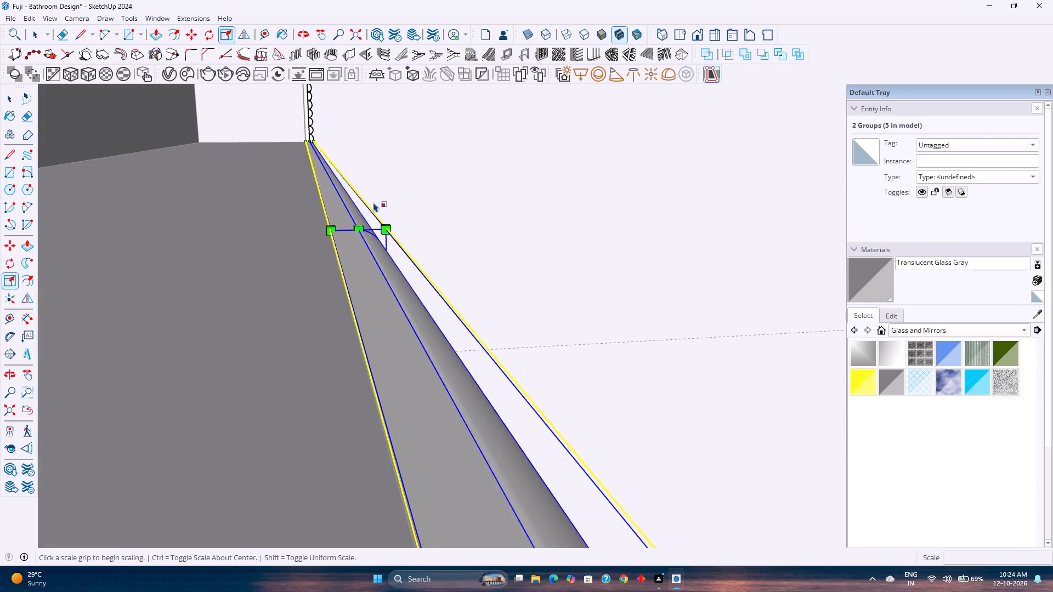
scroll(373, 202, "up", 1)
scroll(341, 236, "down", 2)
scroll(290, 249, "down", 4)
middle_click_drag(283, 252, 334, 219)
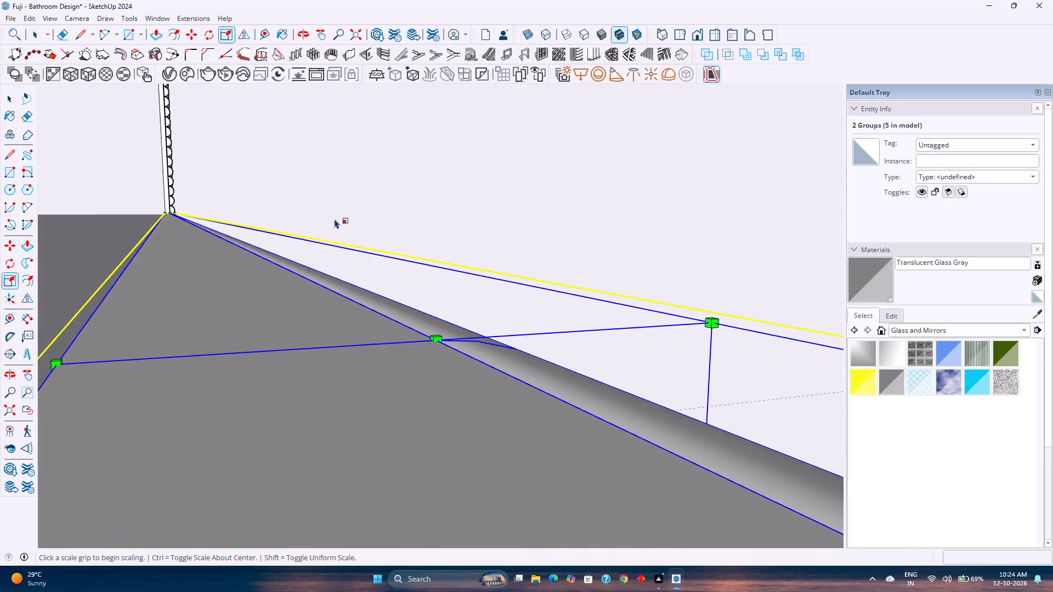
scroll(335, 219, "down", 13)
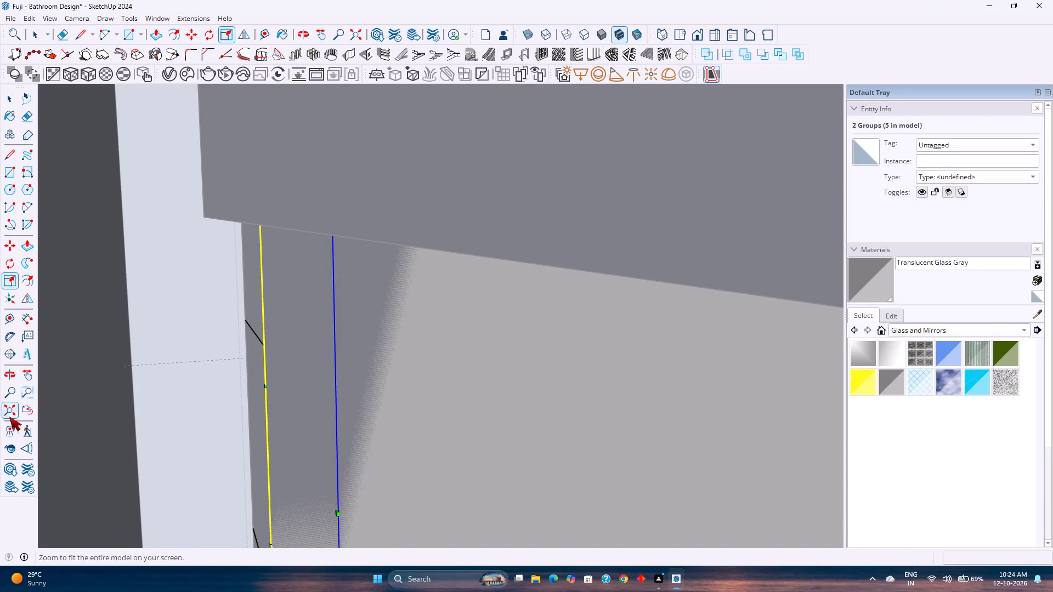
left_click(9, 414)
middle_click_drag(197, 285, 200, 306)
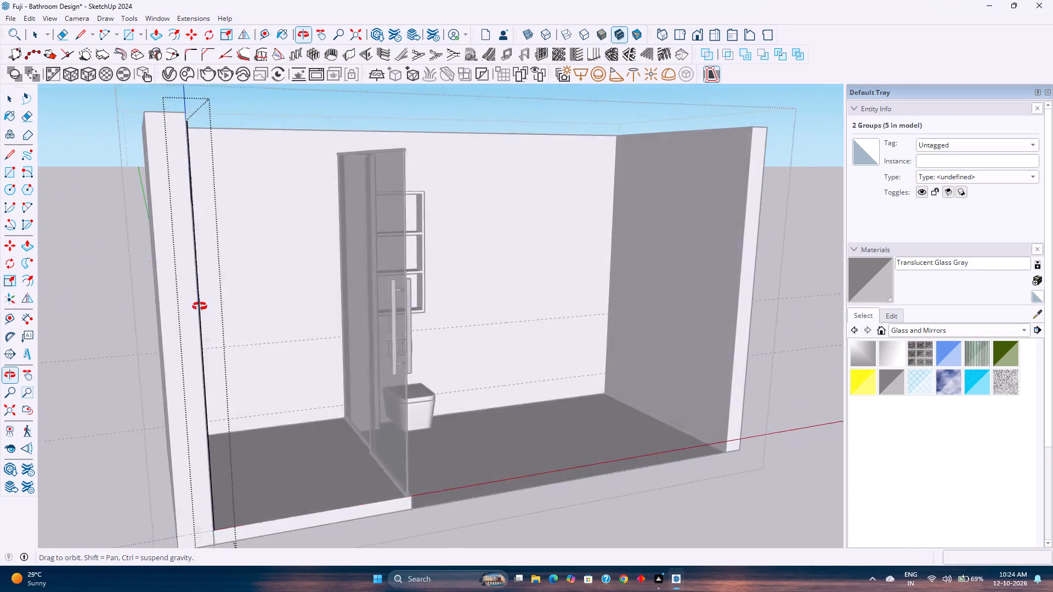
middle_click_drag(200, 306, 43, 315)
scroll(205, 304, "up", 8)
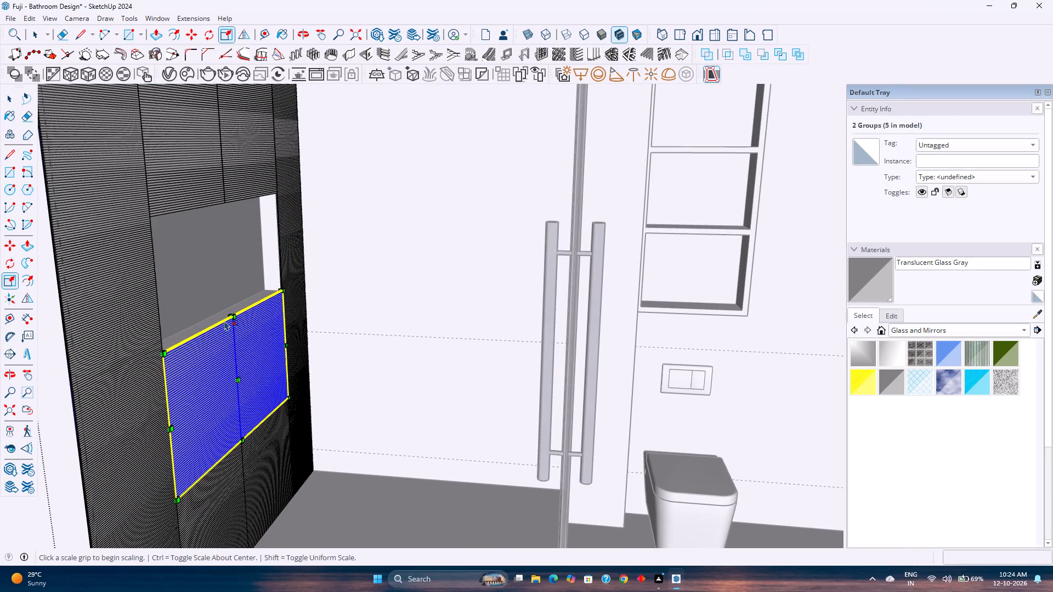
scroll(224, 321, "up", 20)
scroll(224, 321, "up", 9)
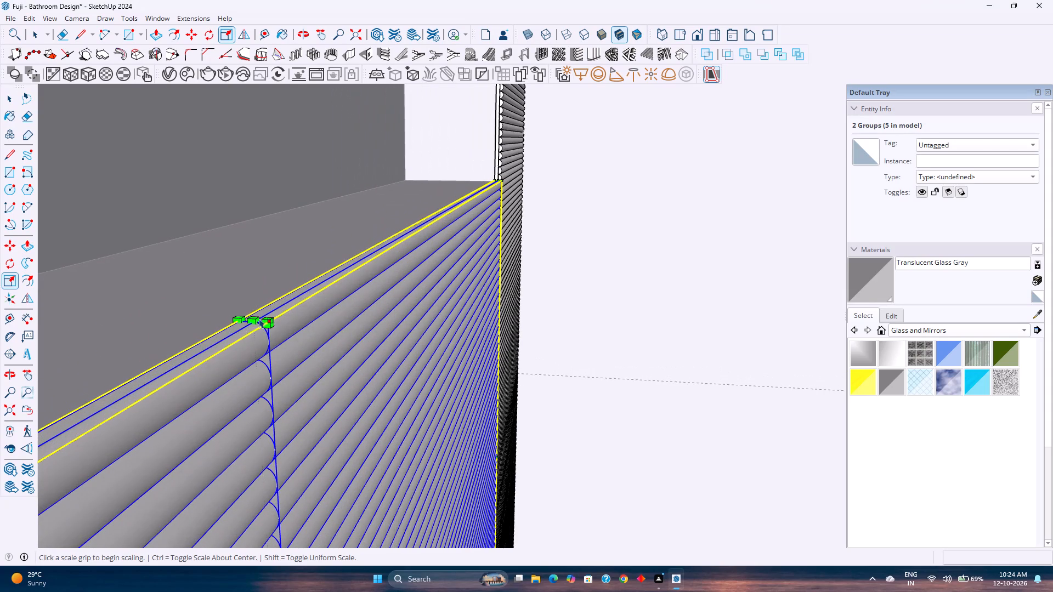
left_click(250, 323)
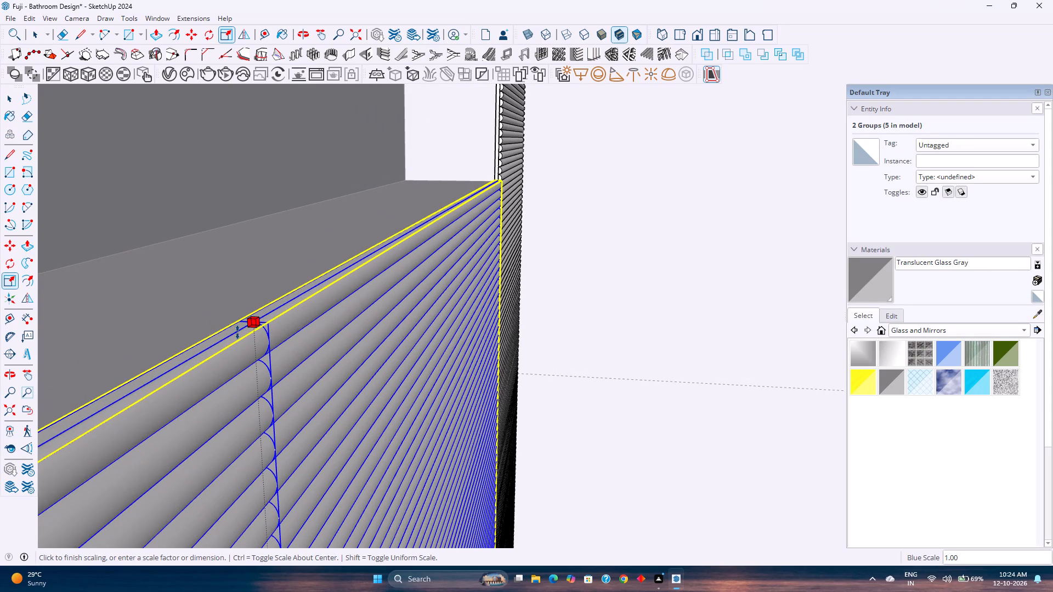
left_click(162, 327)
key("space")
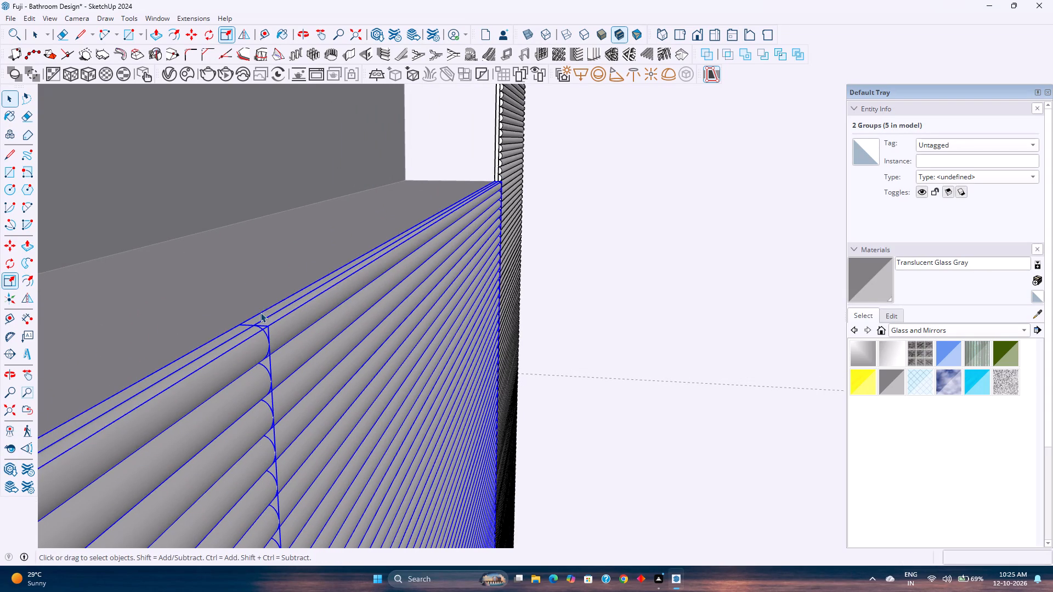
key("Escape")
Inside the fluted panel group, scale the two panels directly above the wall niche vertically so their bottom edge meets the niche's top edge.
scroll(303, 297, "down", 4)
middle_click_drag(318, 275, 341, 420, "shift")
middle_click(342, 420, "shift")
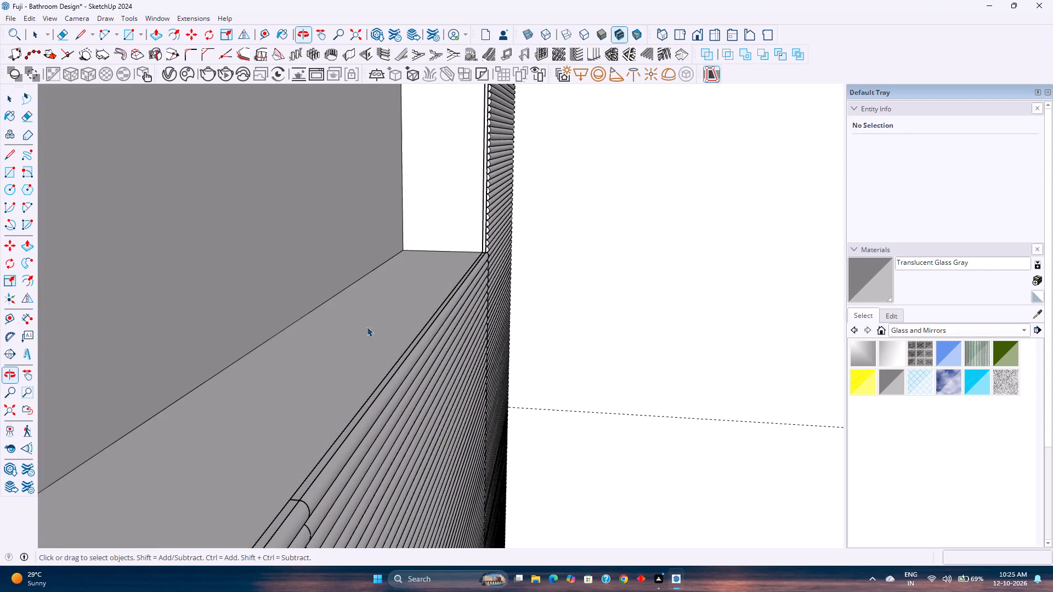
scroll(368, 309, "down", 5)
middle_click_drag(415, 267, 412, 528, "shift")
middle_click_drag(421, 349, 433, 252)
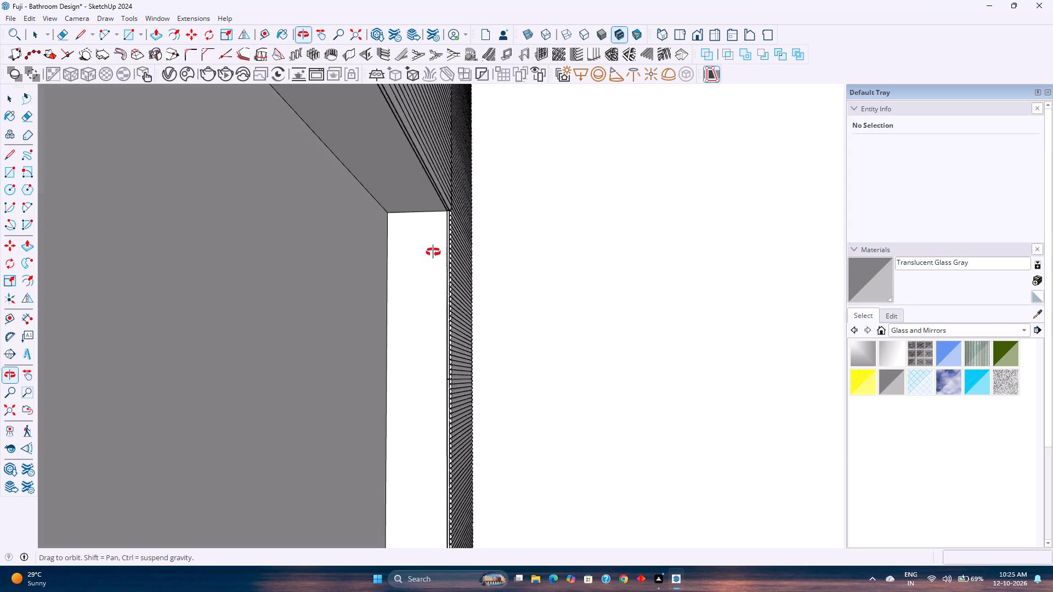
middle_click_drag(433, 252, 434, 252)
scroll(440, 226, "up", 17)
middle_click_drag(429, 201, 445, 206)
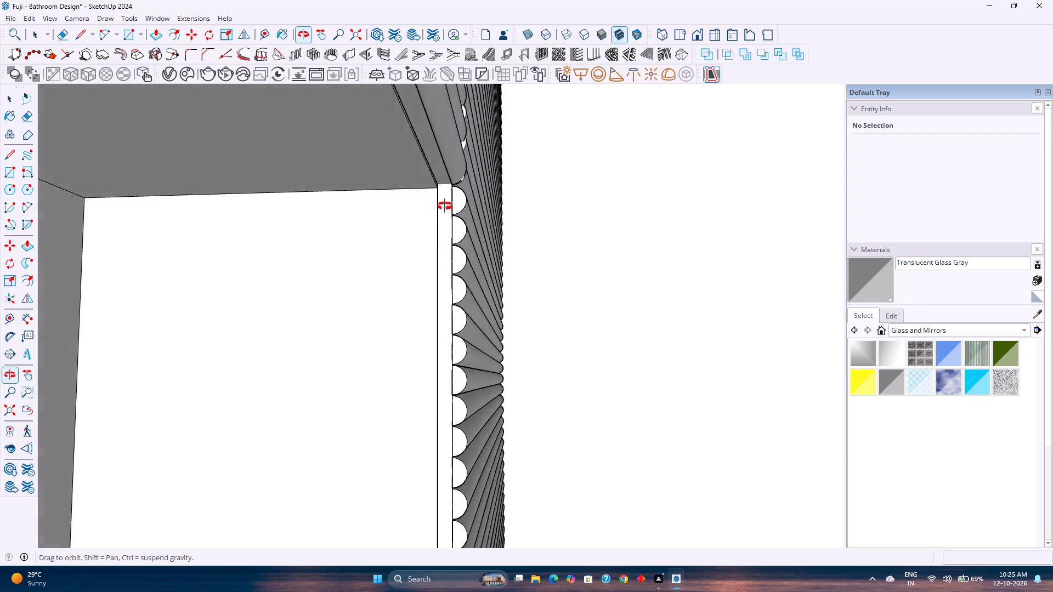
middle_click_drag(445, 206, 350, 259)
triple_click(402, 170)
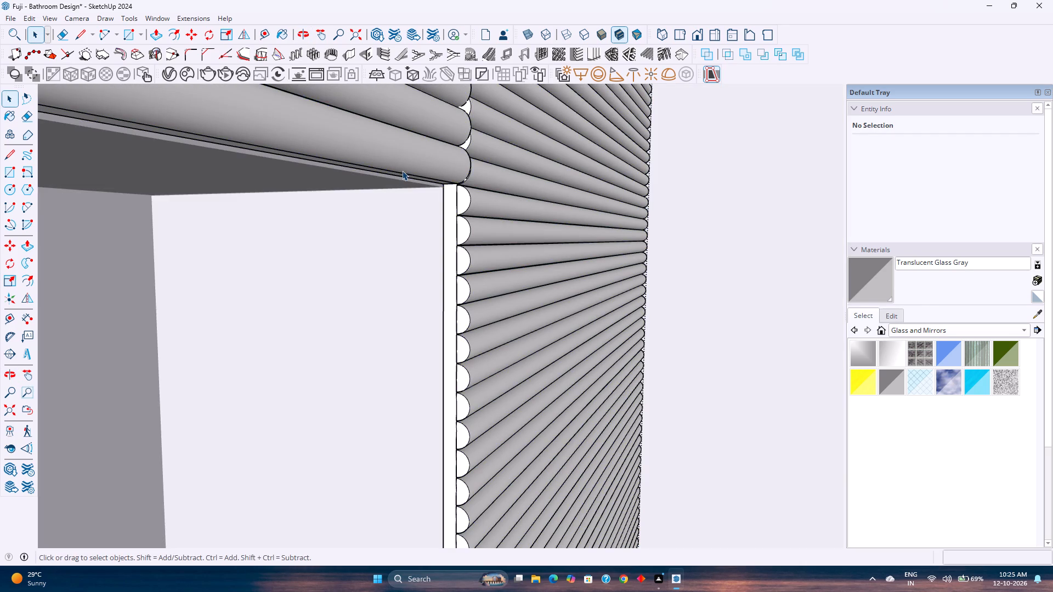
scroll(378, 215, "down", 1)
middle_click_drag(367, 229, 528, 238, "shift")
scroll(531, 239, "down", 6)
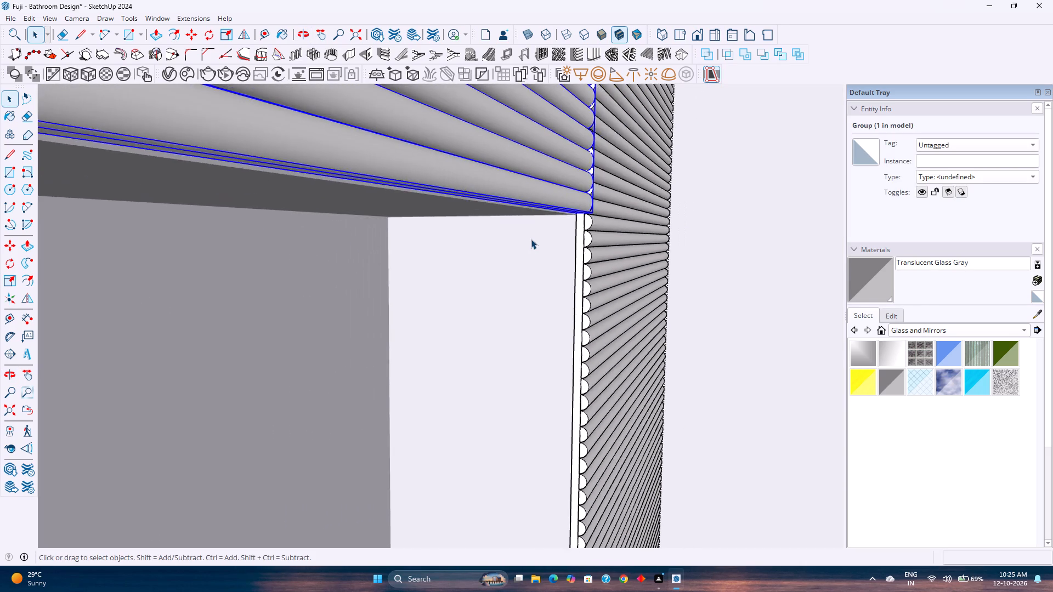
scroll(531, 239, "down", 7)
middle_click_drag(411, 266, 619, 271, "shift")
scroll(619, 271, "down", 2, "shift")
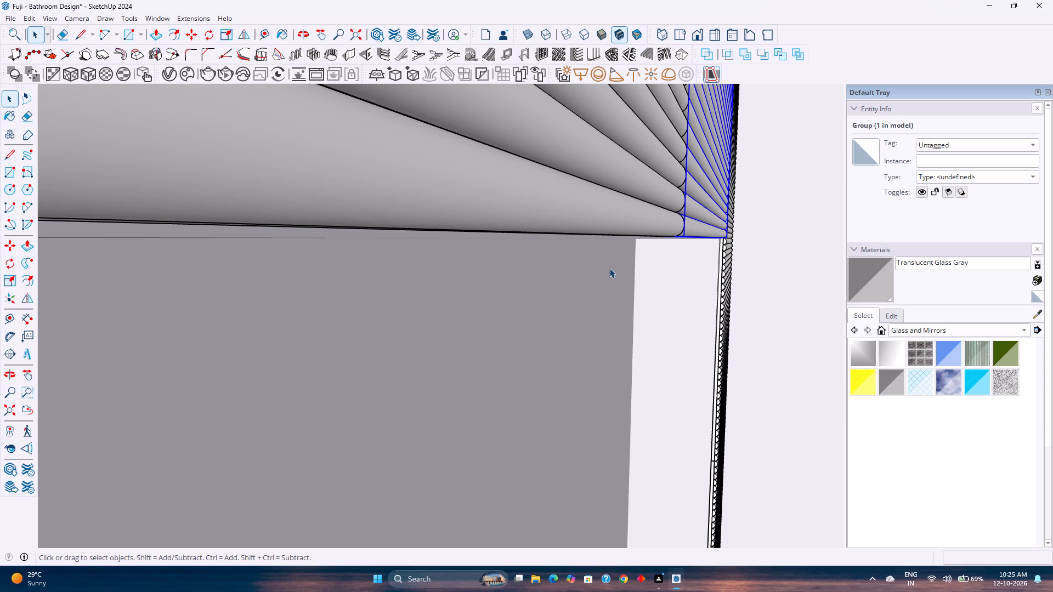
left_click(596, 212, "ctrl")
scroll(632, 273, "down", 1)
middle_click_drag(633, 274, 619, 248)
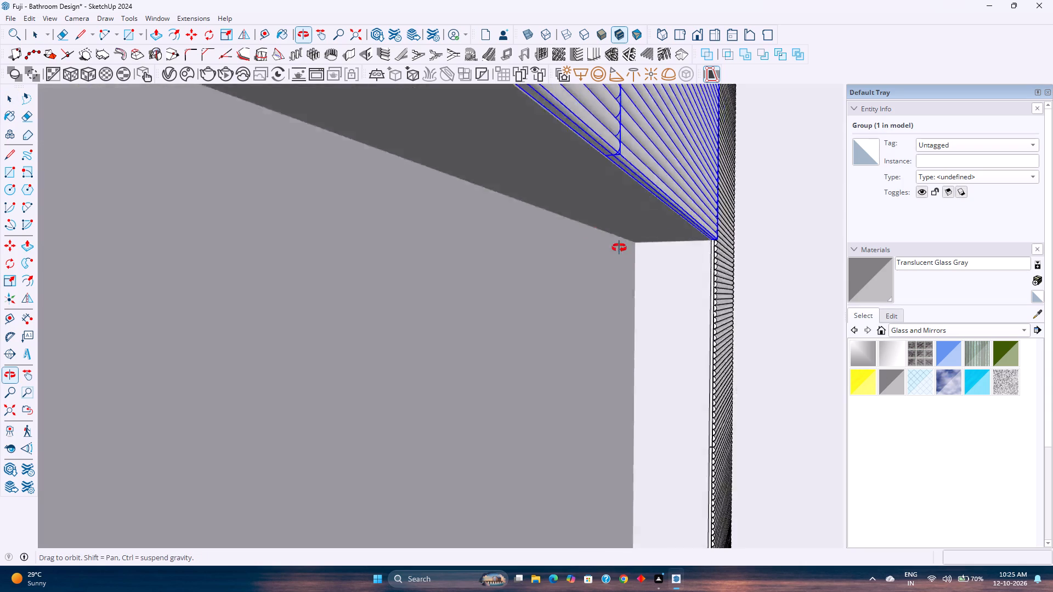
middle_click_drag(619, 248, 528, 231)
key("s")
scroll(429, 246, "down", 4)
middle_click_drag(429, 246, 489, 297, "shift")
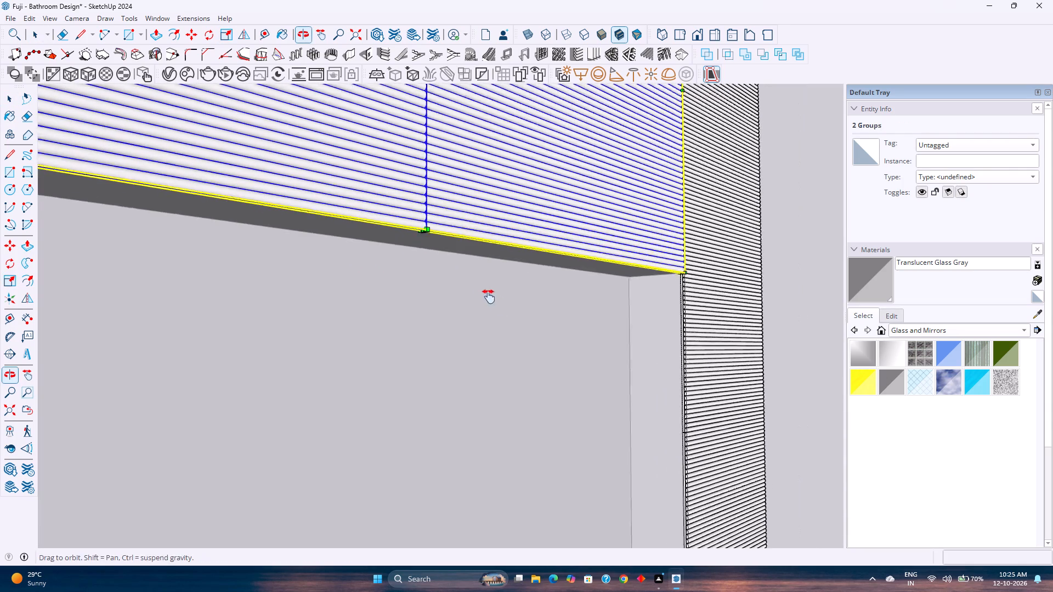
middle_click_drag(489, 297, 497, 305, "shift")
scroll(435, 227, "up", 20)
scroll(435, 227, "up", 2)
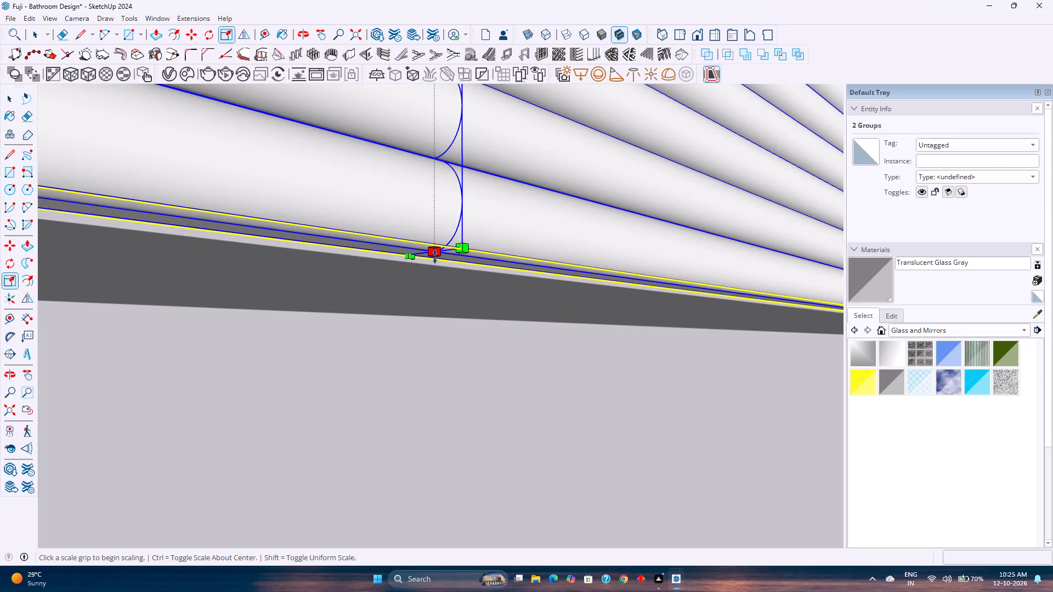
left_click(435, 257)
left_click(406, 271)
key("space")
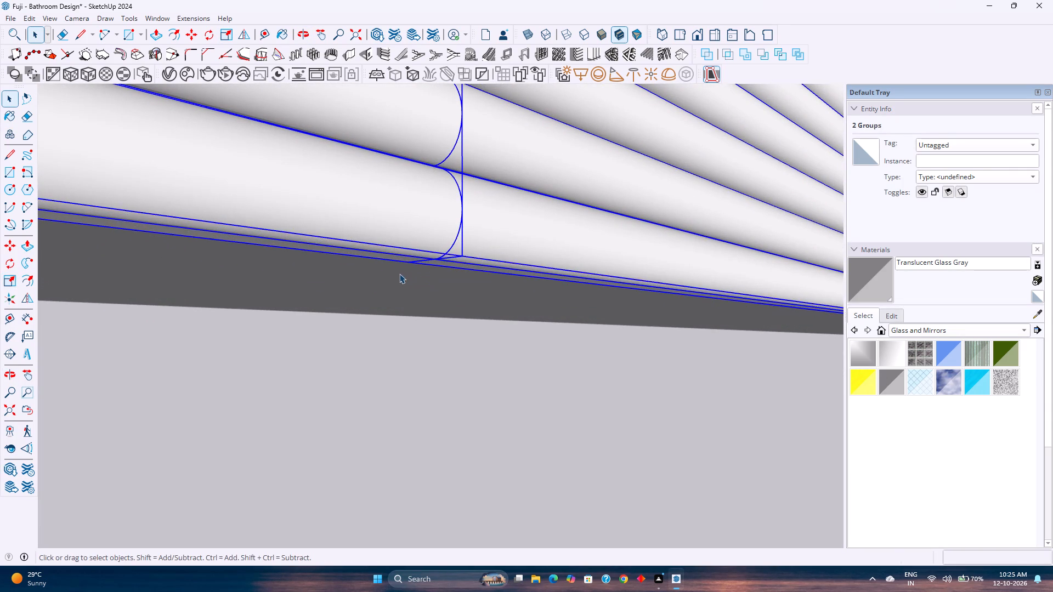
key("Escape")
scroll(399, 274, "down", 5)
Bring the whole bathroom back into view and save the model.
left_click(8, 408)
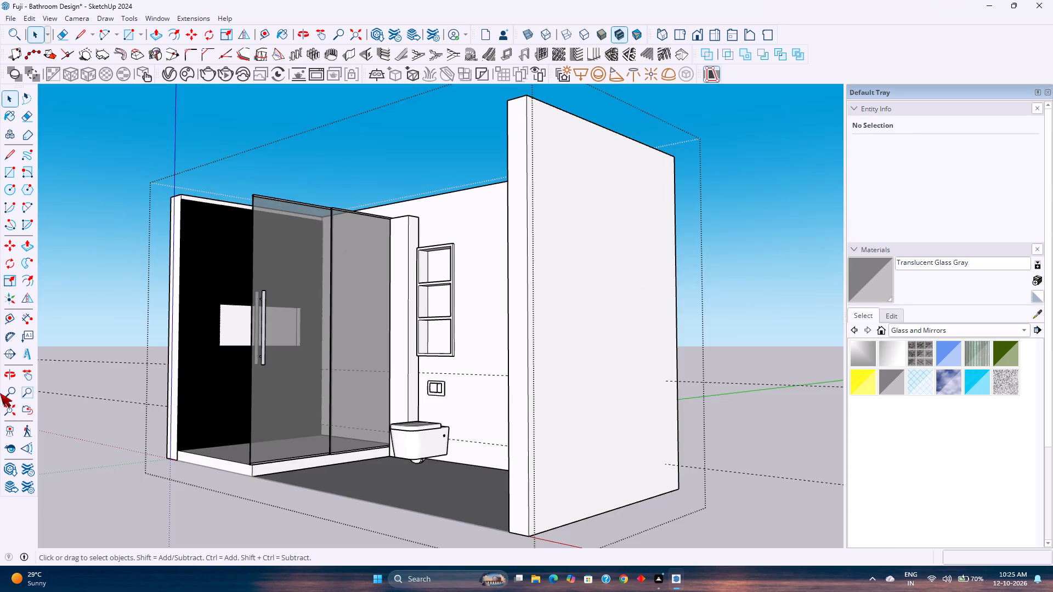
scroll(273, 367, "down", 2)
middle_click_drag(279, 367, 388, 430)
key("Escape")
middle_click_drag(347, 402, 450, 361)
key("ctrl+s")
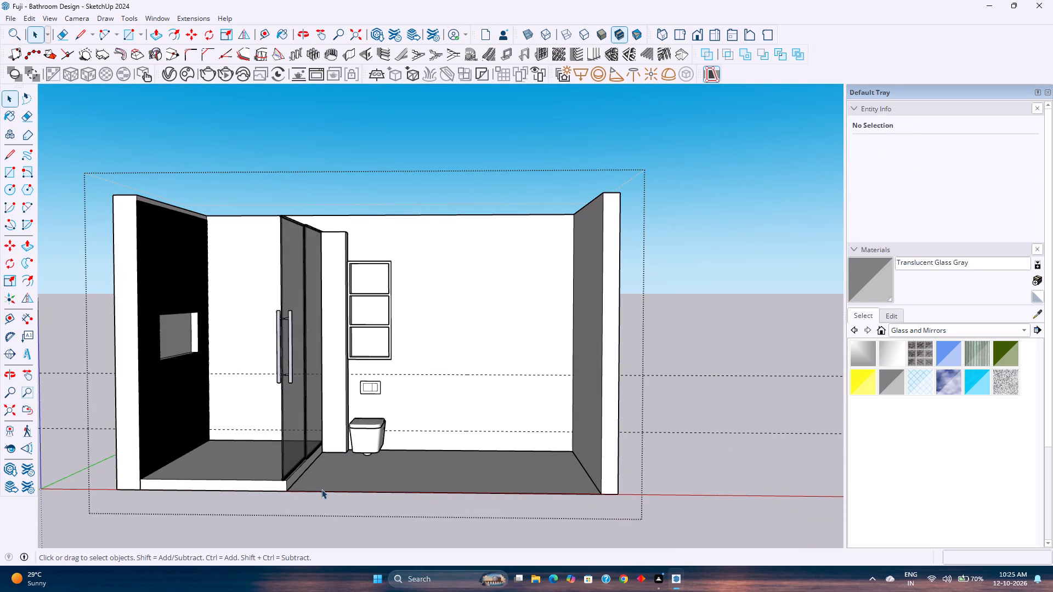
Inside the bathroom group, move the wall-hung toilet component straight up 3".
scroll(245, 463, "up", 4)
middle_click_drag(341, 449, 324, 425)
scroll(428, 441, "up", 2)
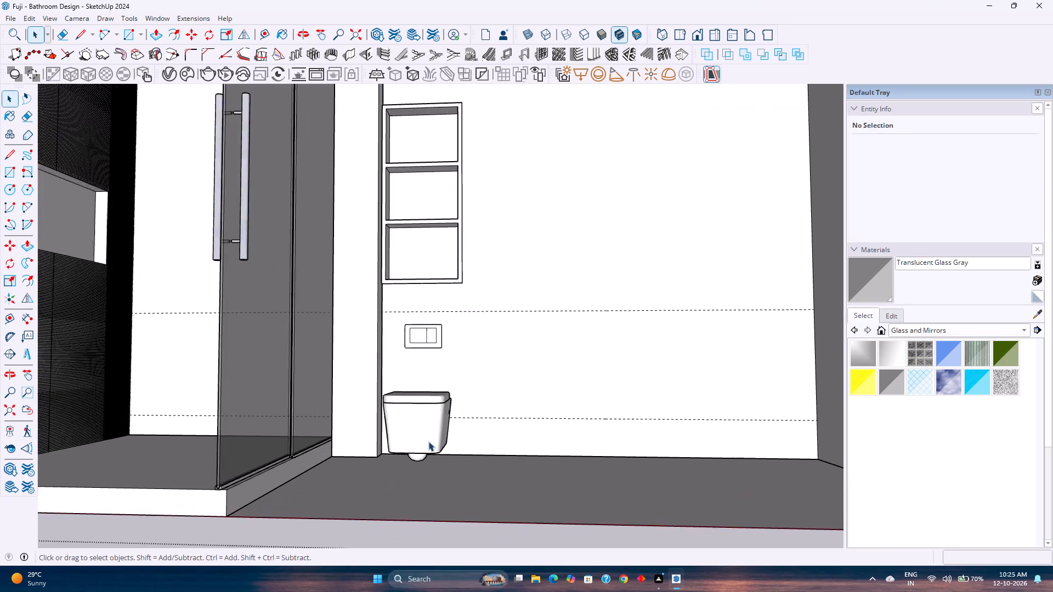
scroll(428, 441, "up", 6)
middle_click_drag(380, 449, 213, 432)
scroll(506, 457, "up", 3)
middle_click_drag(460, 507, 451, 502)
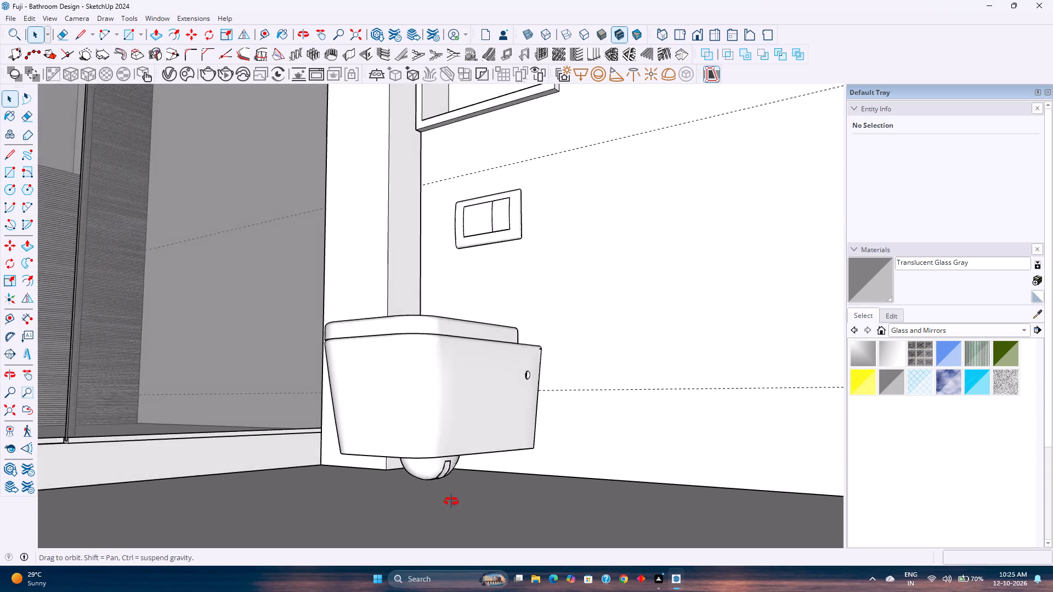
middle_click_drag(451, 502, 447, 500)
triple_click(452, 431)
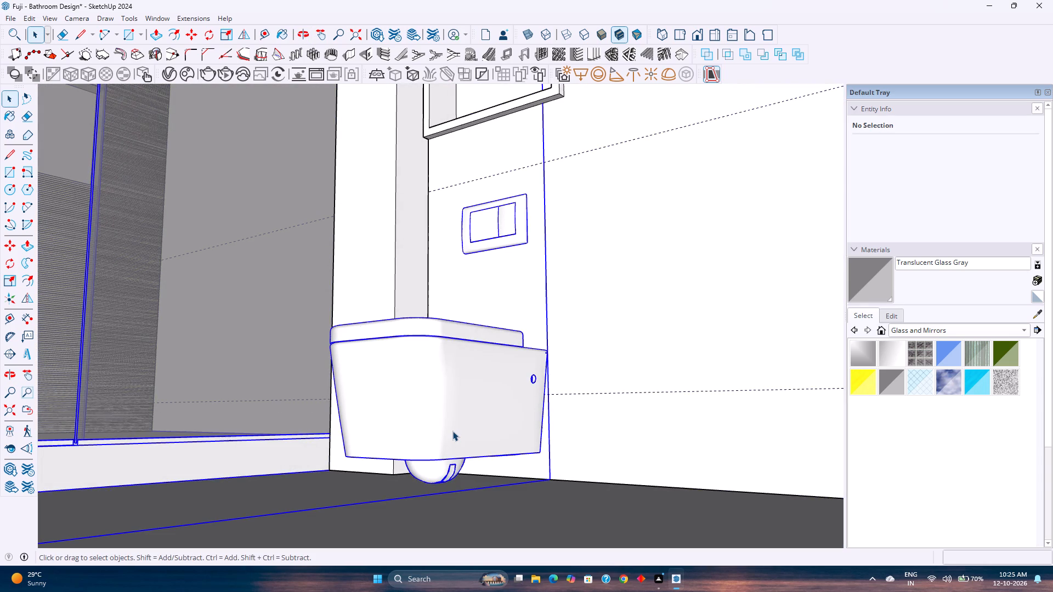
double_click(452, 431)
left_click(452, 431)
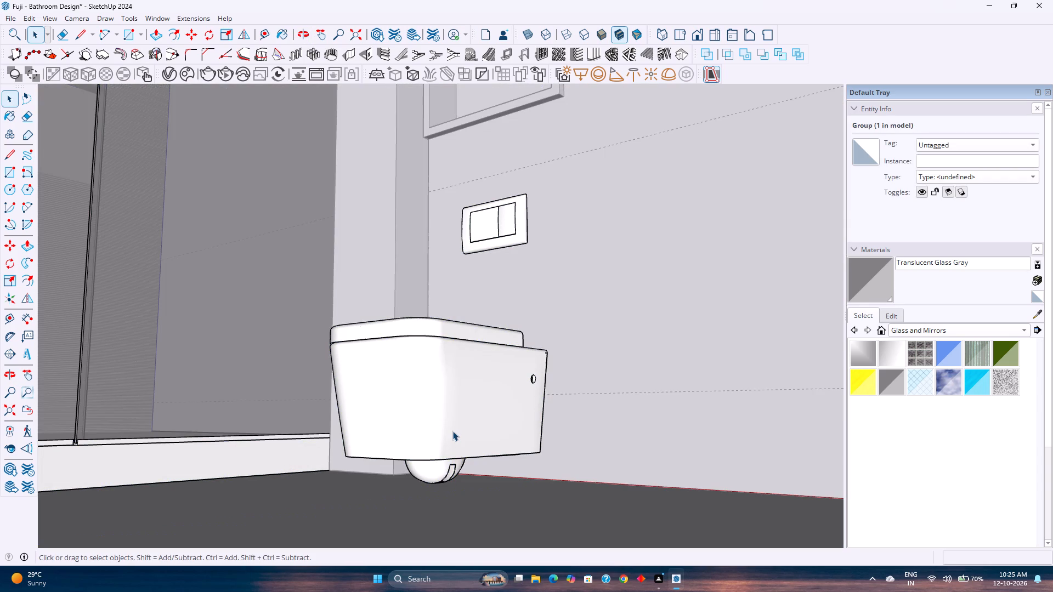
scroll(559, 476, "up", 2)
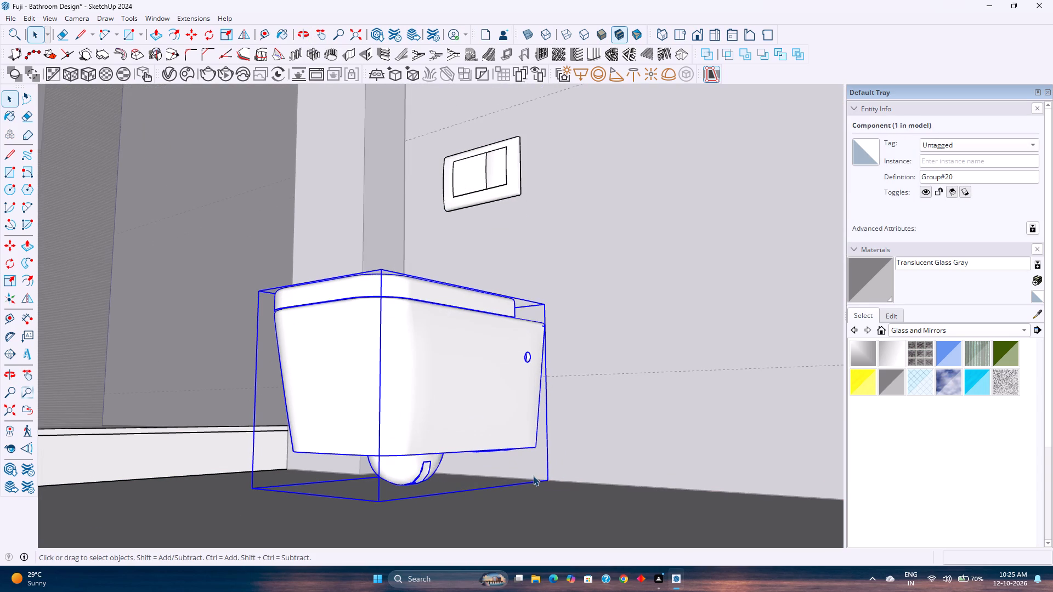
key("m")
left_click(546, 480)
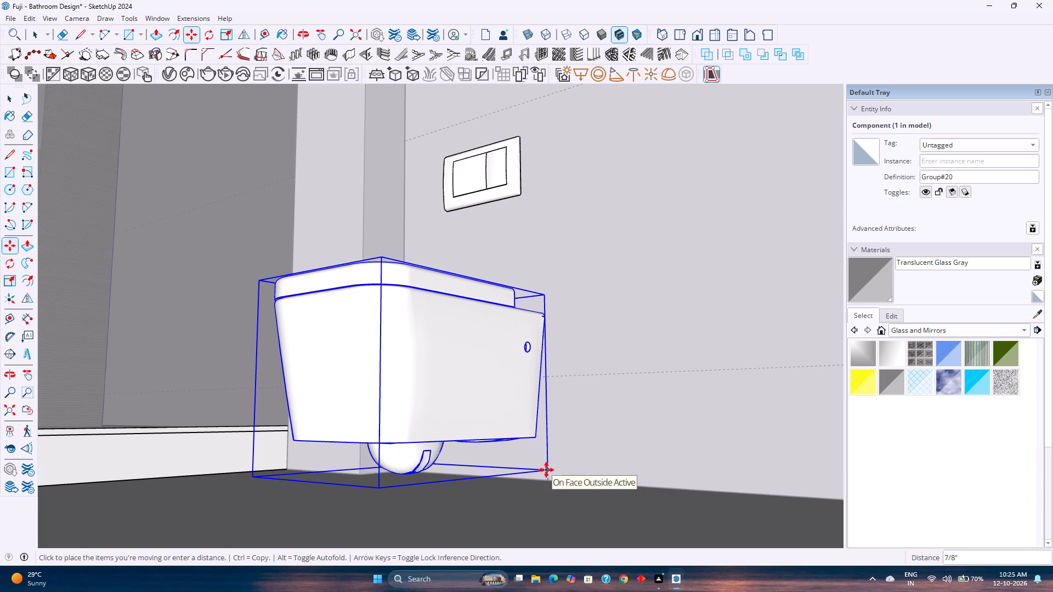
key("3")
key("Return")
key("space")
scroll(549, 464, "down", 1)
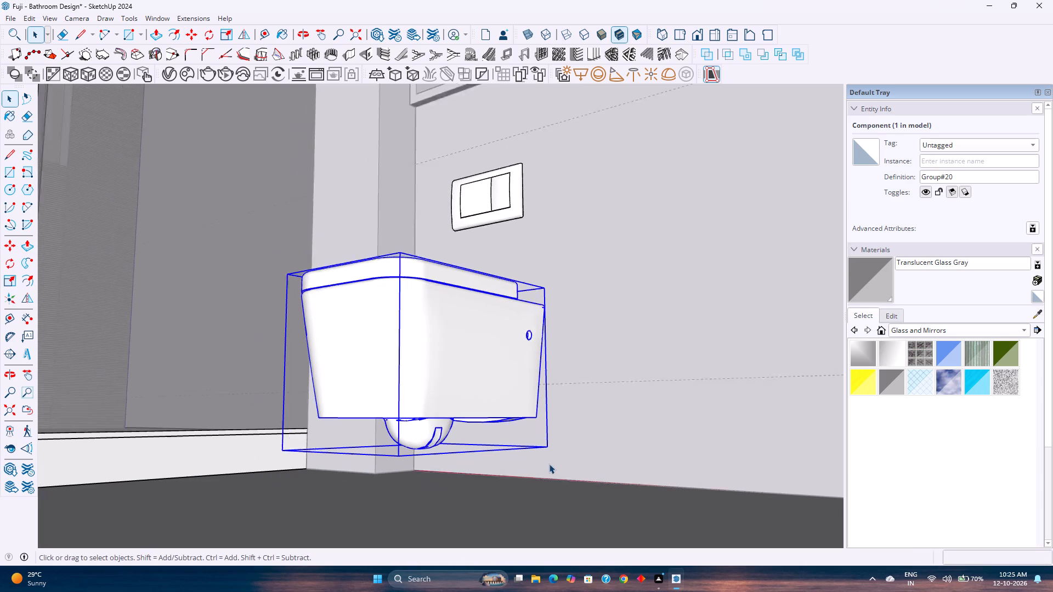
Move the flush plate above the toilet straight up 2".
scroll(549, 464, "down", 2)
middle_click_drag(528, 239, 511, 385, "shift")
key("space")
left_click(502, 381)
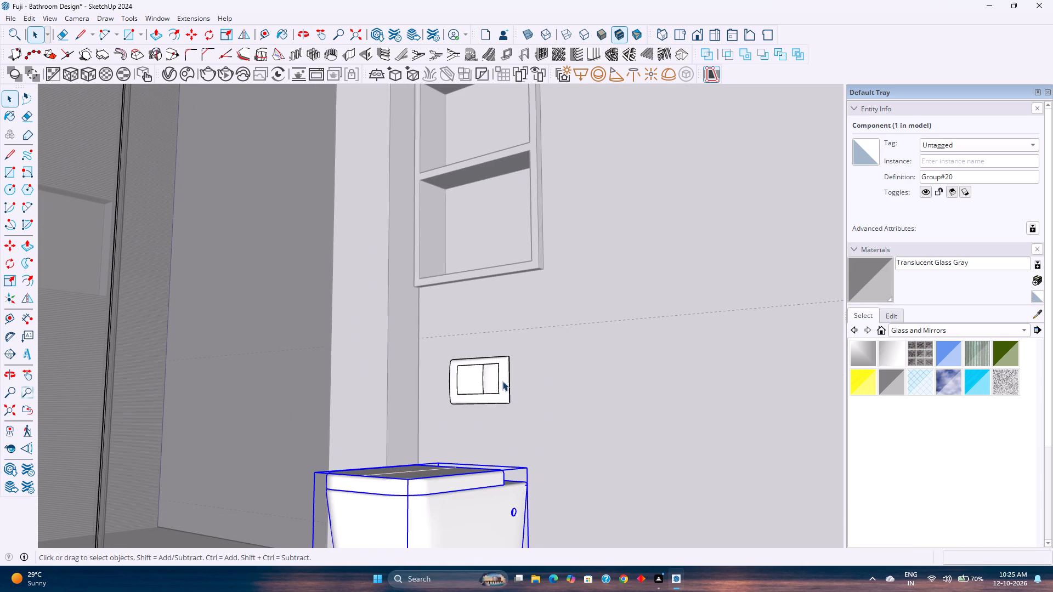
key("m")
scroll(518, 411, "up", 2)
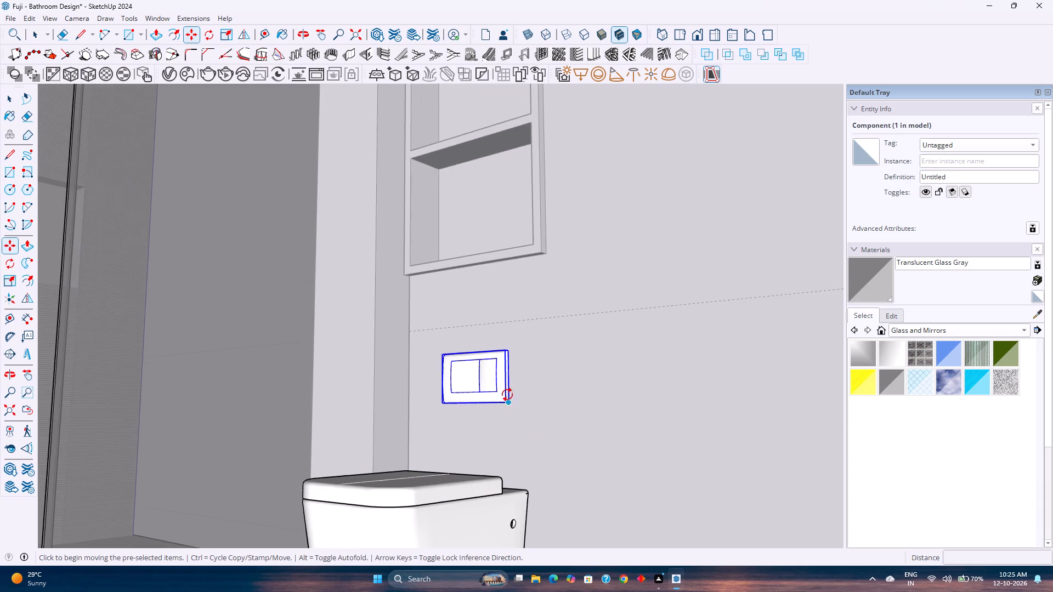
scroll(507, 395, "up", 12)
left_click(511, 402)
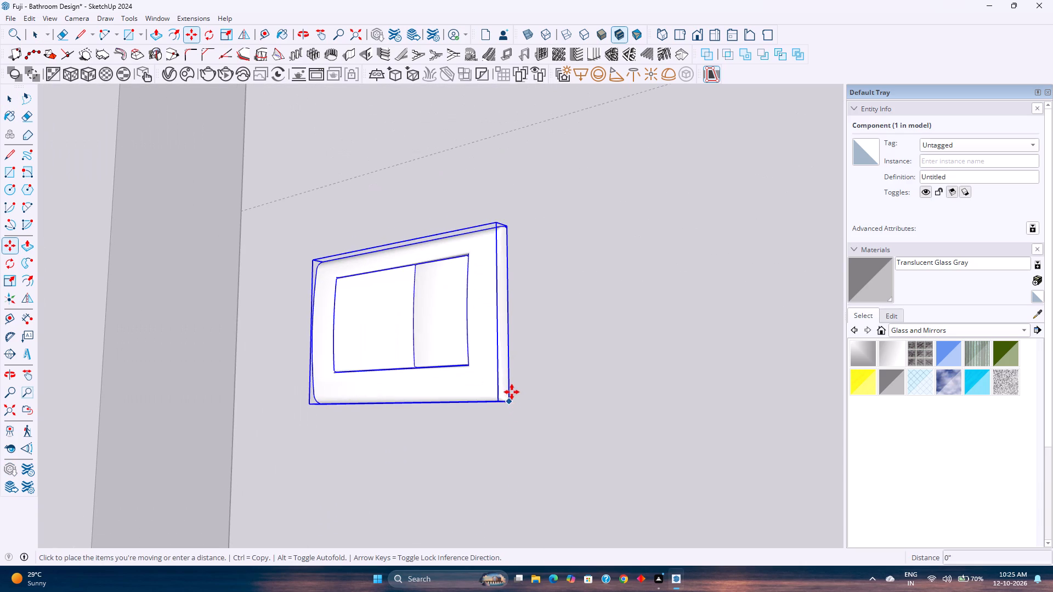
key("2")
key("Return")
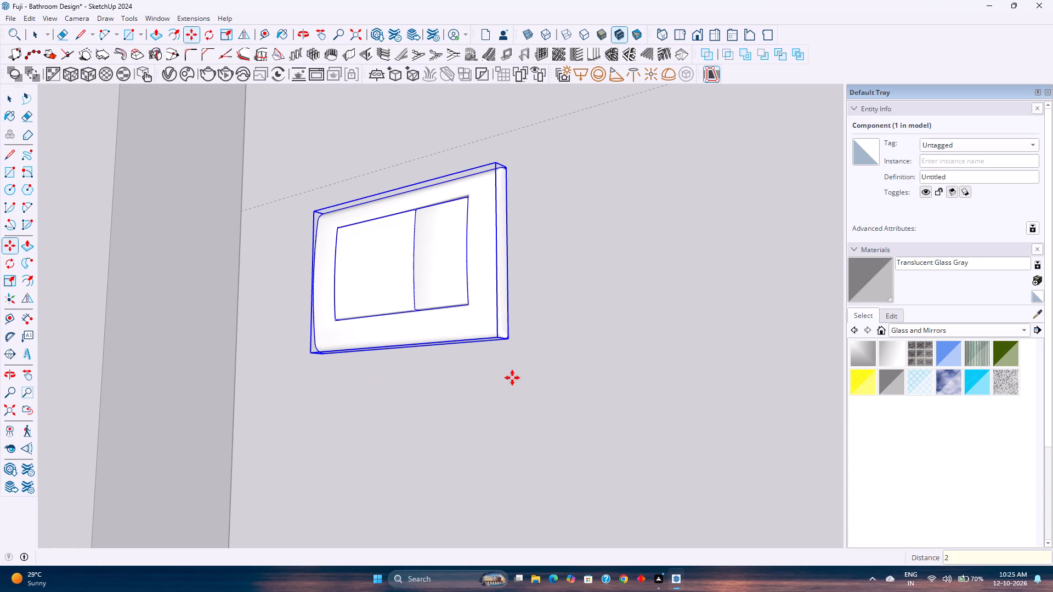
key("space")
scroll(509, 386, "down", 4)
key("Escape")
Examine the toilet, flush plate, shelf niche and shower placement across the whole bathroom.
scroll(481, 400, "down", 8)
middle_click_drag(458, 421, 475, 424)
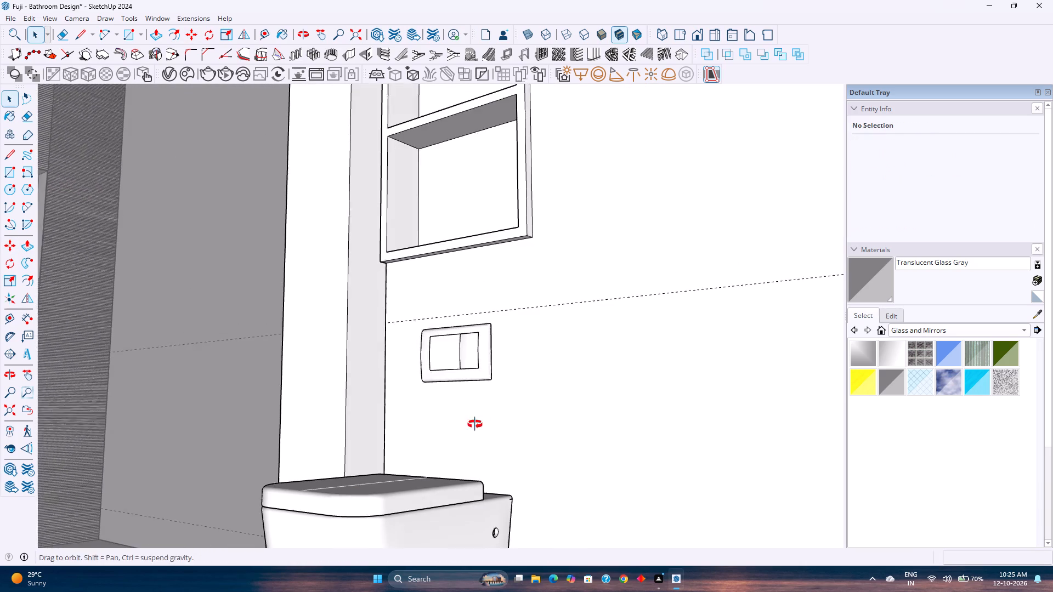
middle_click_drag(475, 424, 550, 419)
scroll(550, 419, "down", 11)
middle_click_drag(552, 419, 452, 398, "shift")
scroll(450, 398, "up", 1)
middle_click_drag(449, 398, 534, 412)
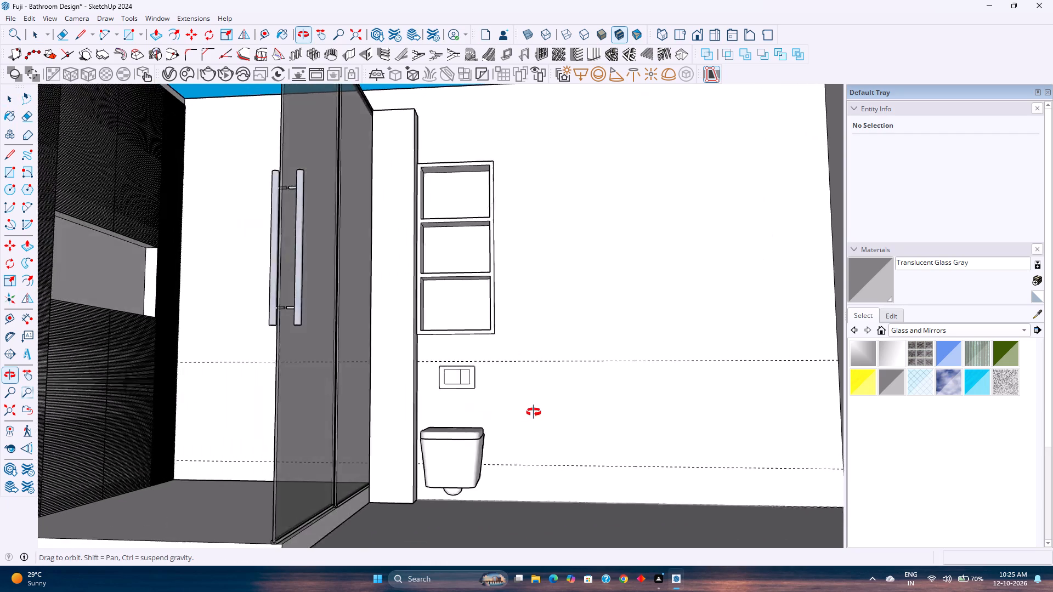
middle_click_drag(534, 412, 535, 411)
scroll(535, 412, "down", 3)
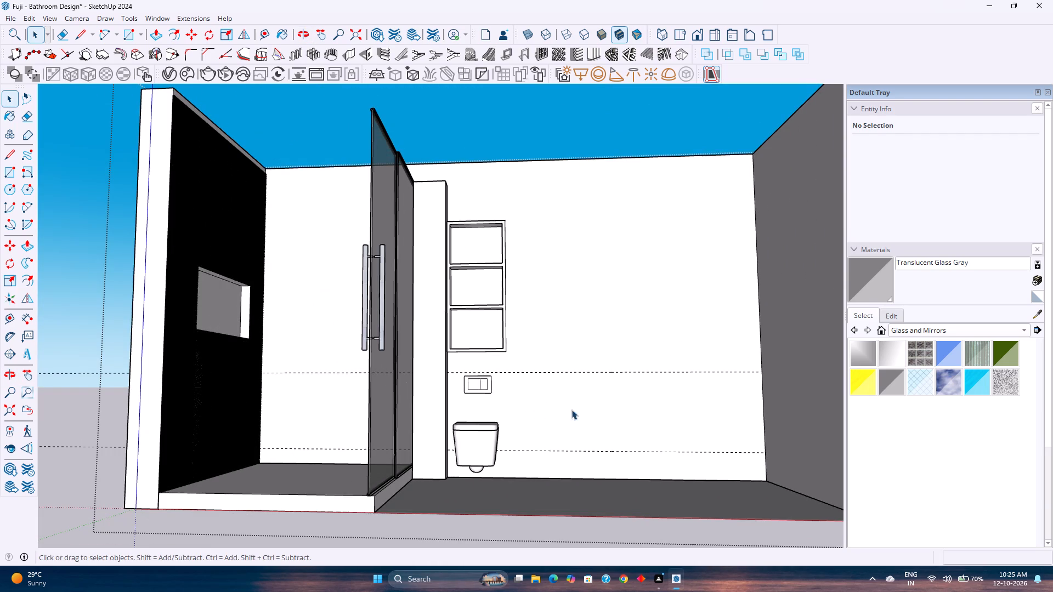
middle_click_drag(573, 409, 542, 472)
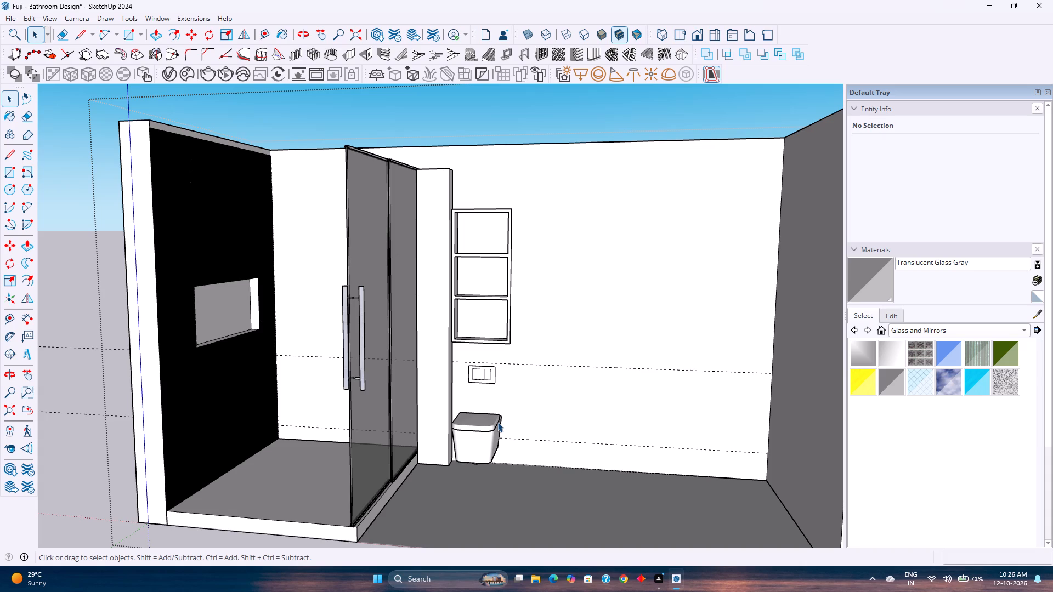
middle_click_drag(644, 468, 602, 422)
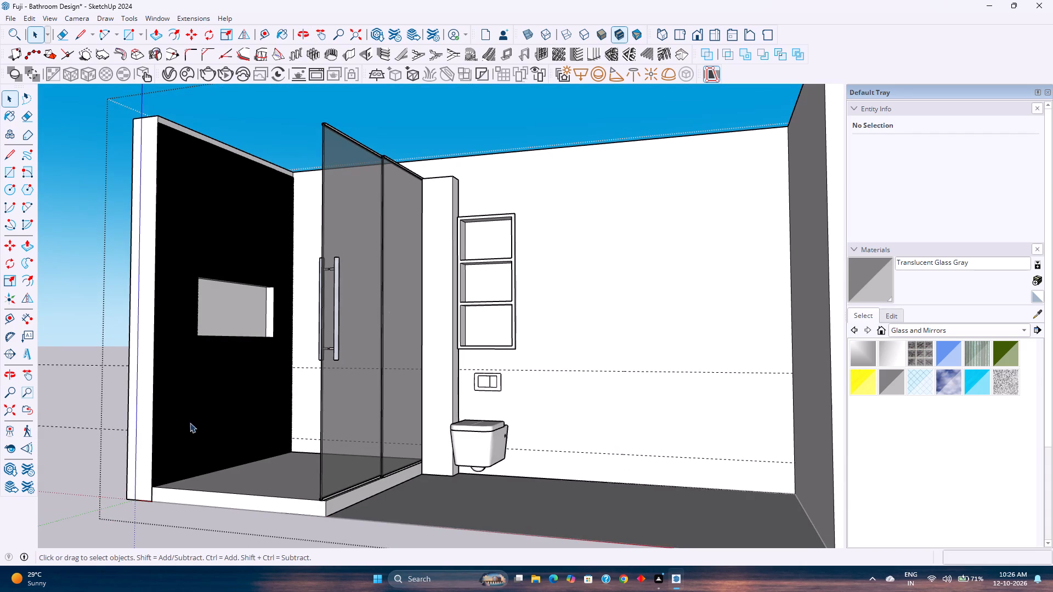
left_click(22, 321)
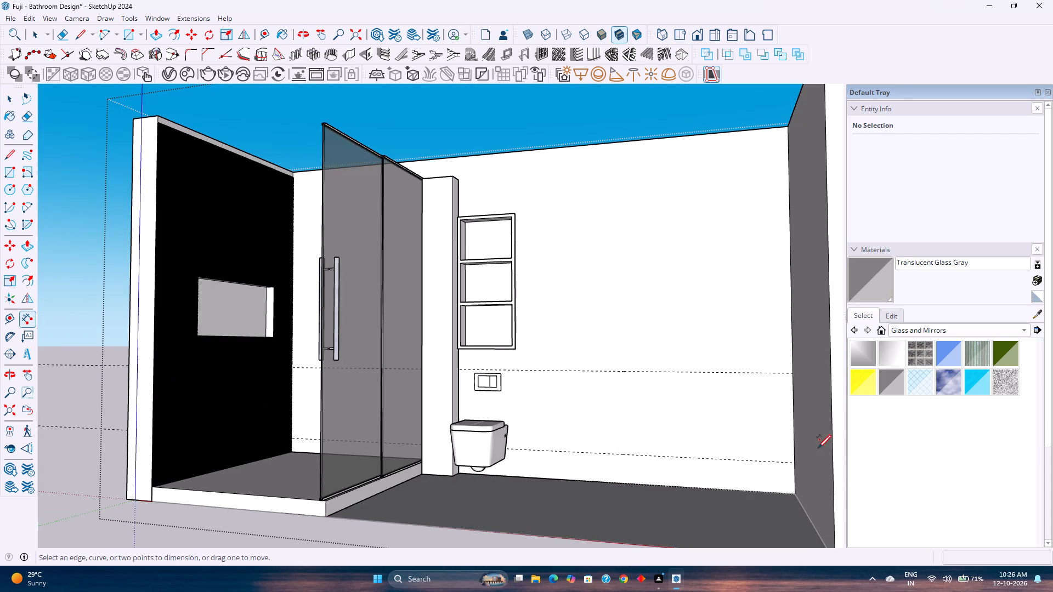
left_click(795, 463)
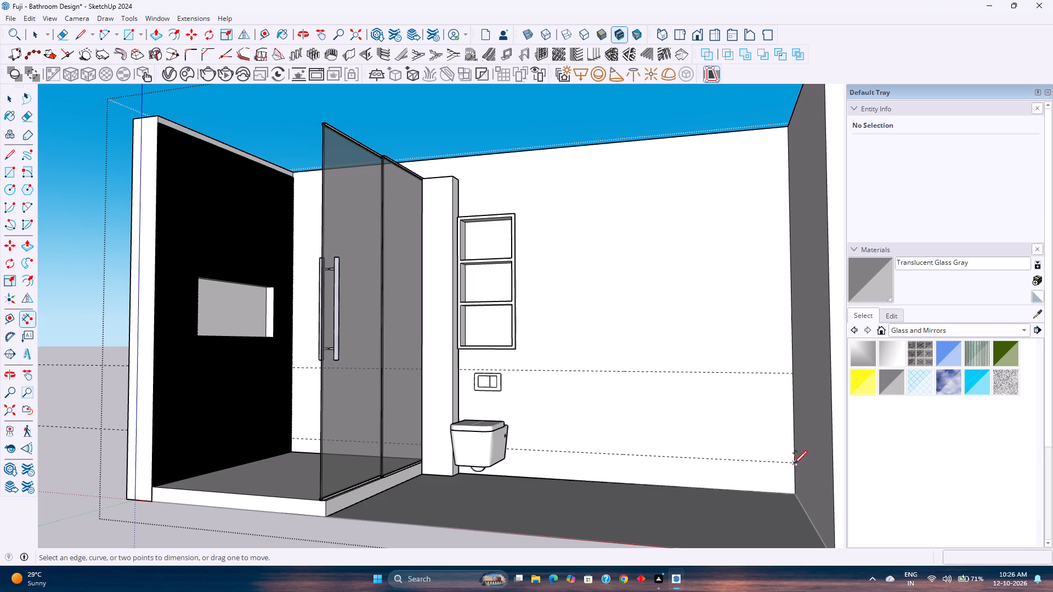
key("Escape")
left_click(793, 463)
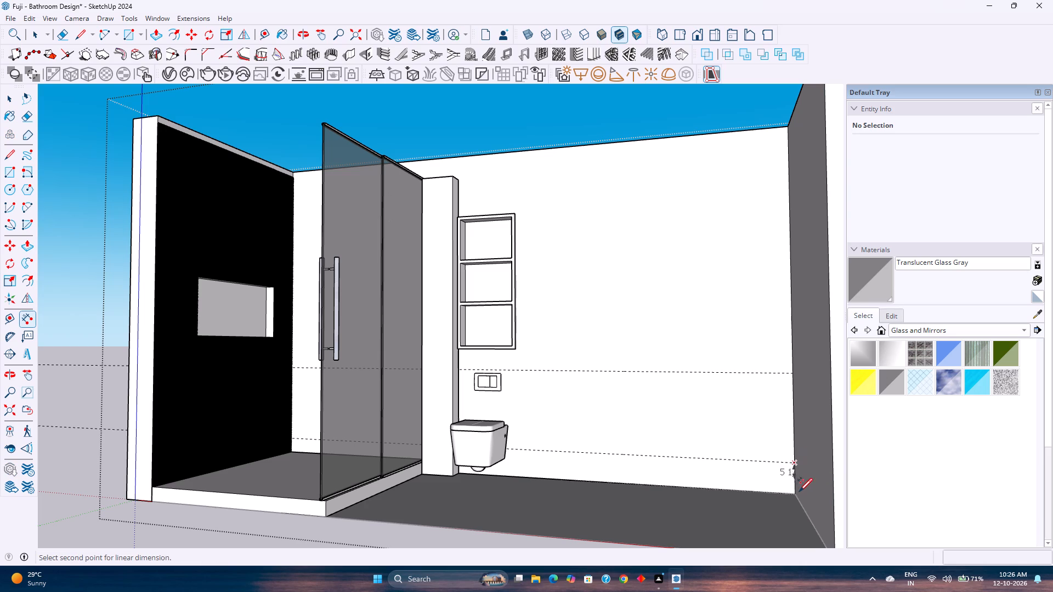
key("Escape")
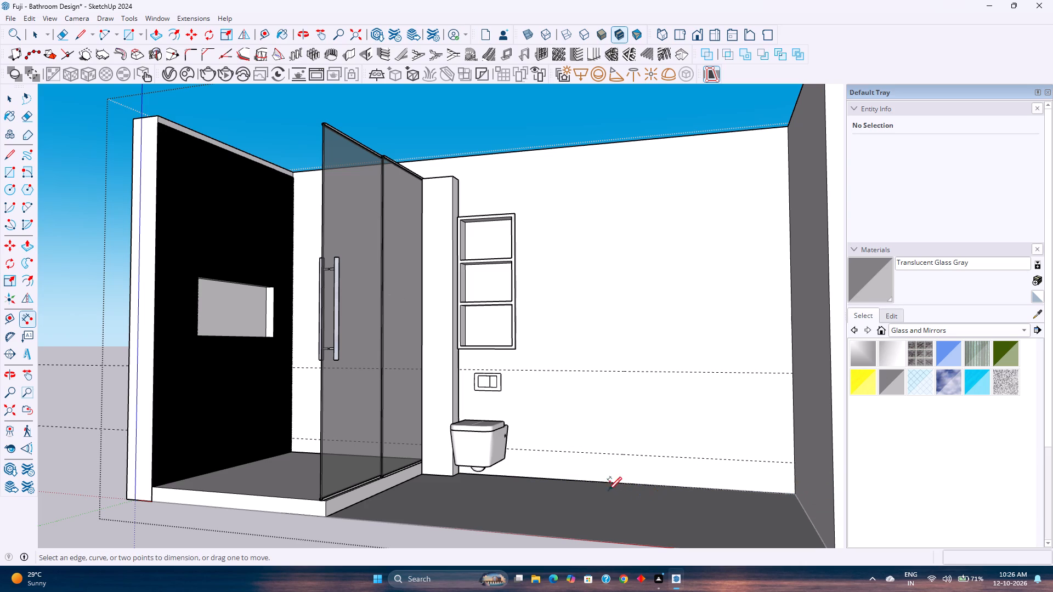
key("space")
Place a vertical guide on the long wall, 1' from the shelf niche's edge on the side away from the shower.
left_click(549, 283)
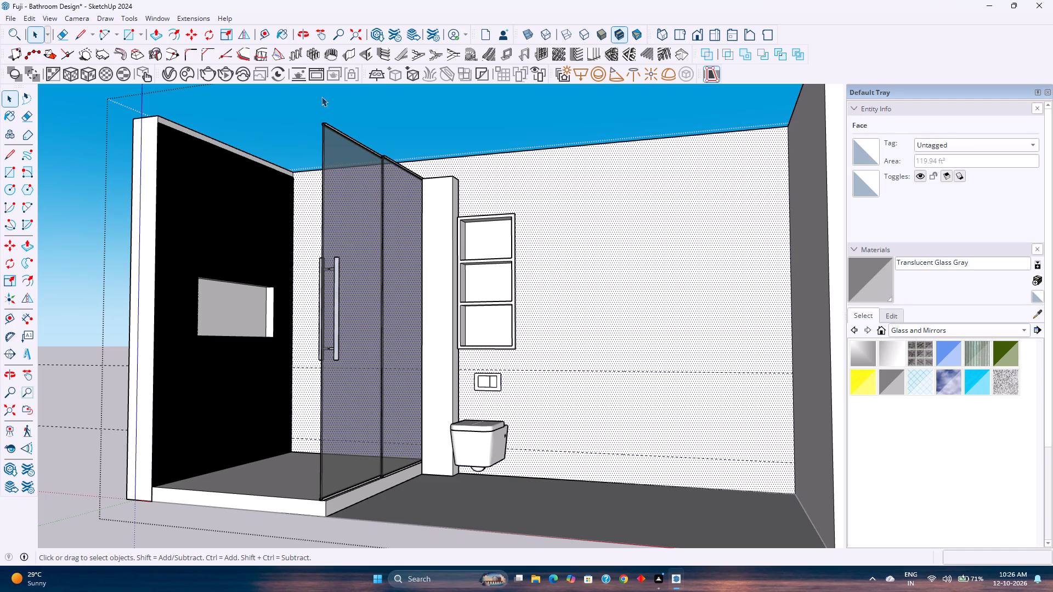
left_click(266, 29)
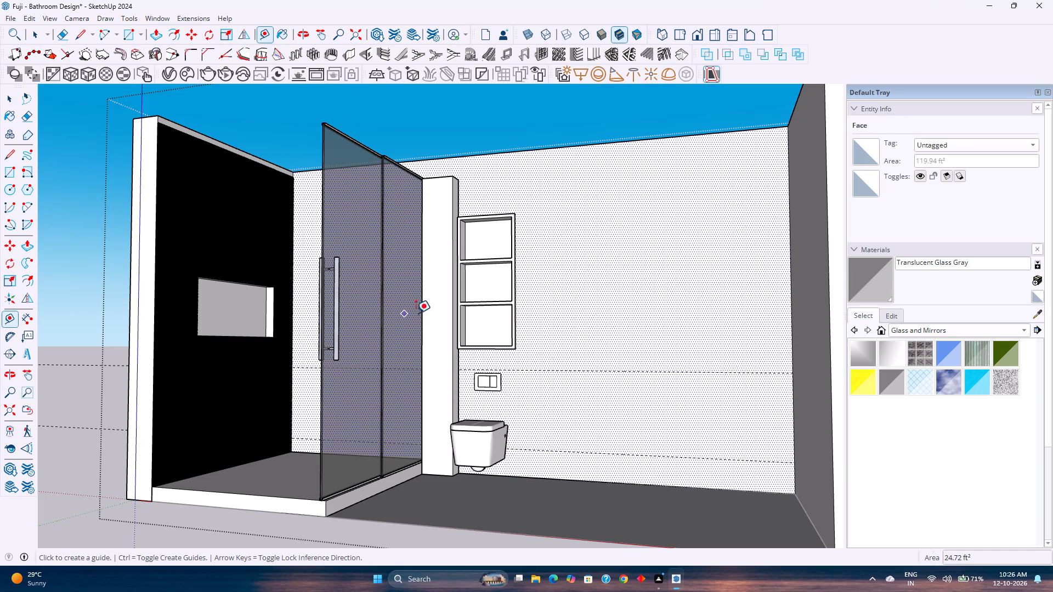
scroll(514, 276, "up", 11)
middle_click_drag(507, 283, 448, 316)
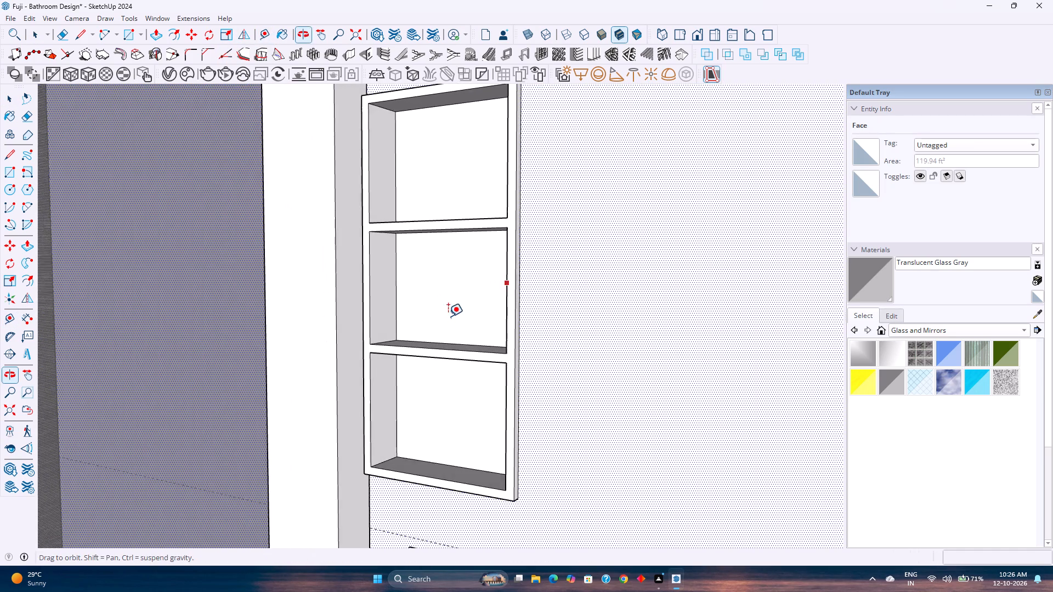
scroll(576, 280, "down", 3)
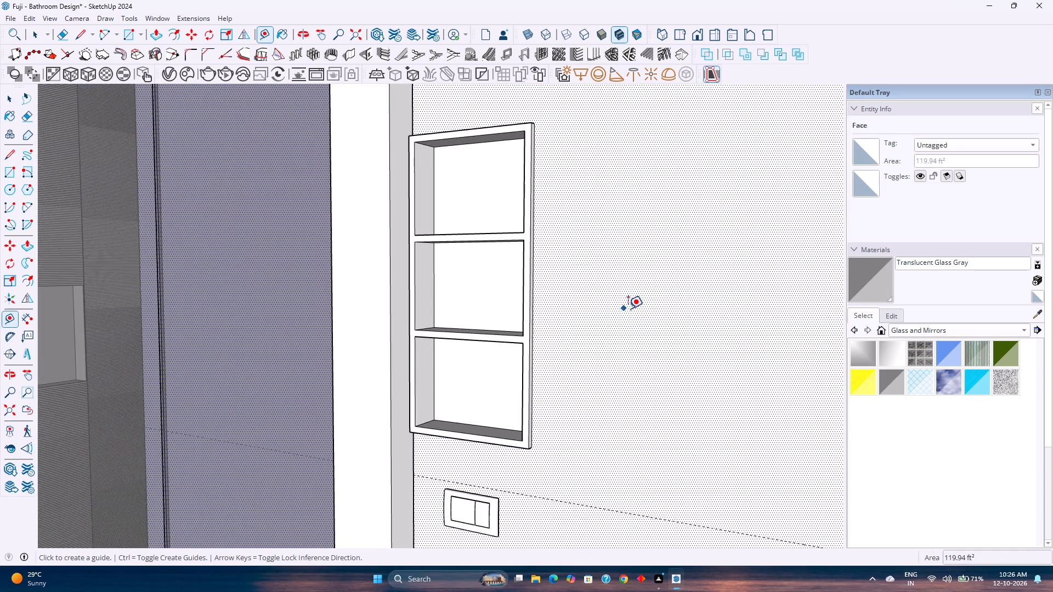
scroll(629, 309, "down", 9)
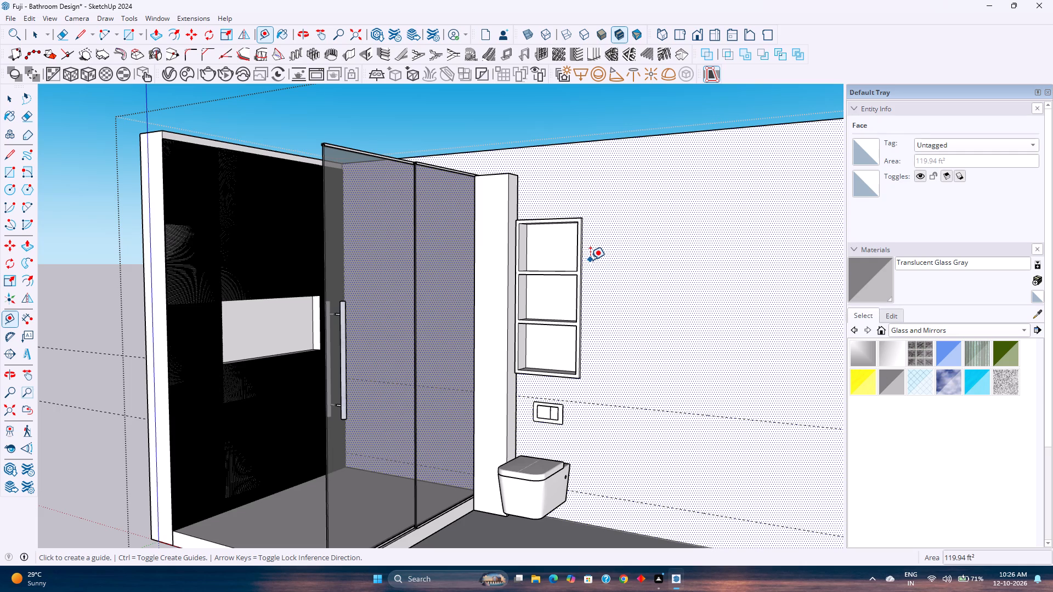
key("Escape")
scroll(587, 244, "up", 9)
left_click(576, 251)
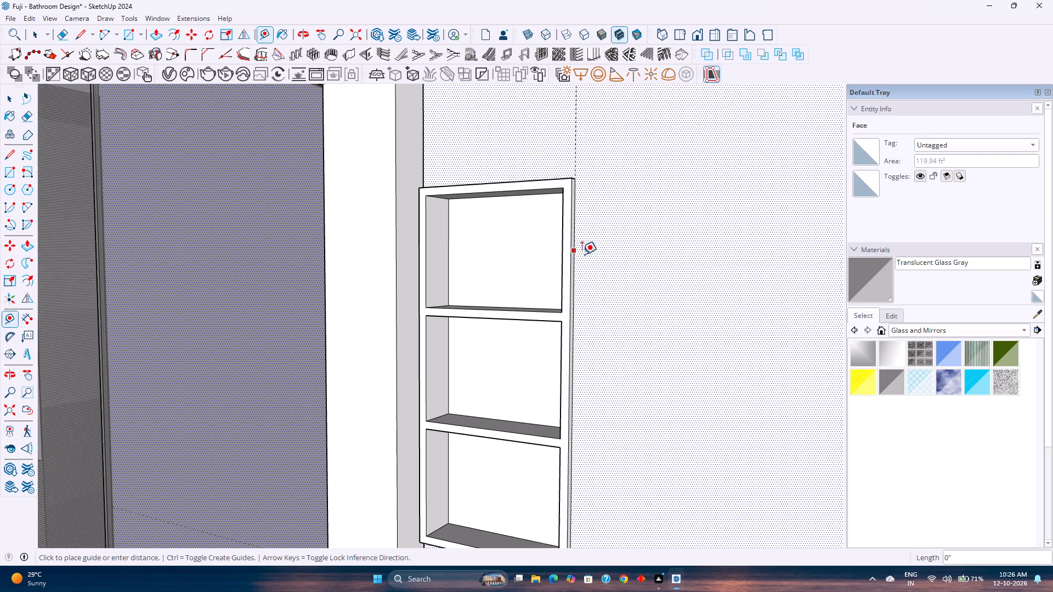
scroll(633, 293, "down", 12)
middle_click_drag(637, 303, 532, 294, "shift")
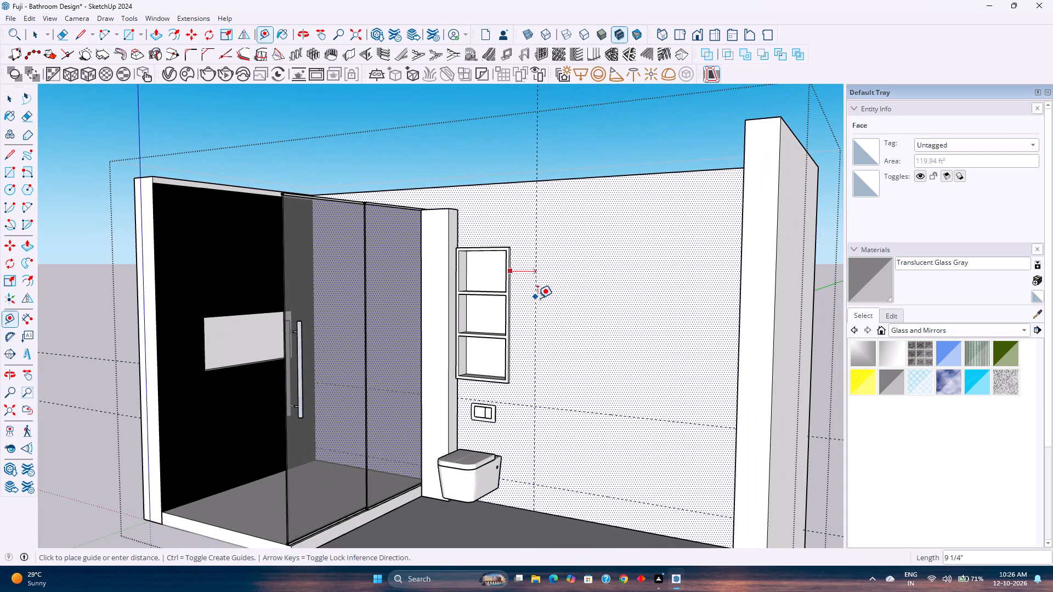
middle_click_drag(551, 249, 643, 281)
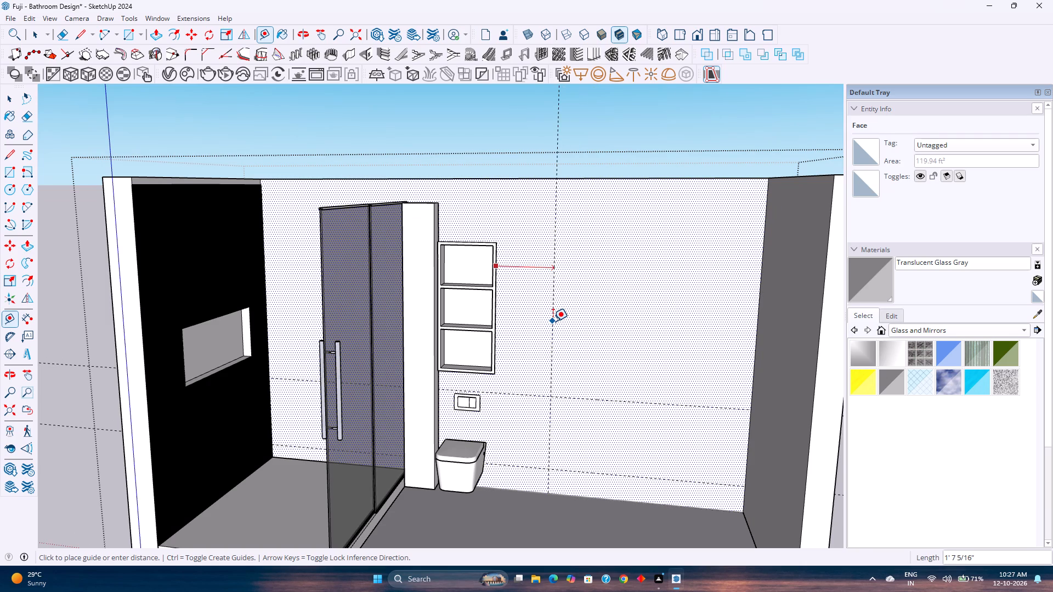
type("1'")
key("Return")
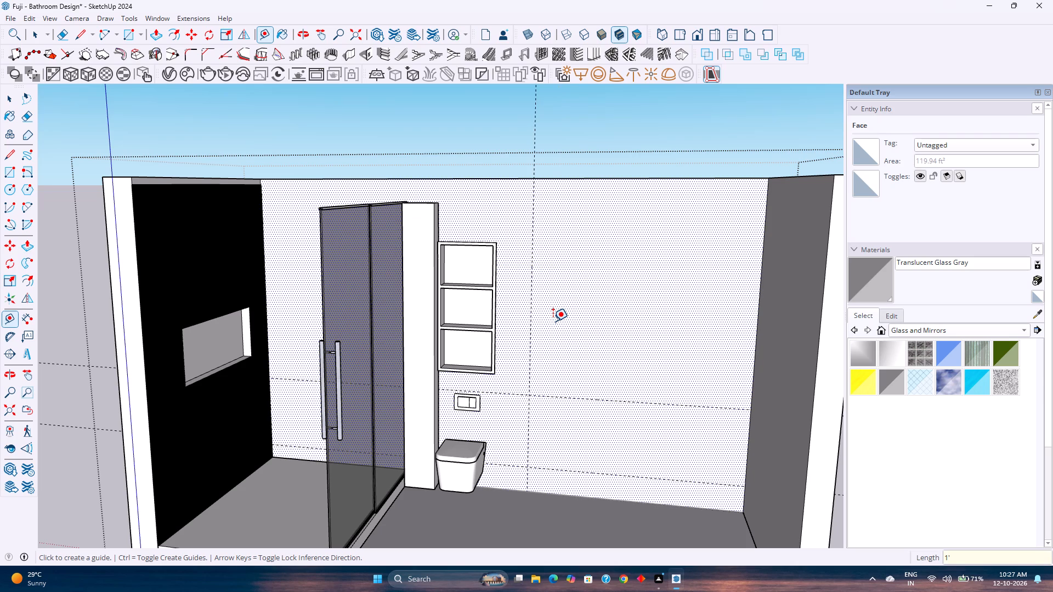
Place a second vertical guide on the long wall, 1'2" from its corner with the end wall opposite the shower.
left_click(759, 291)
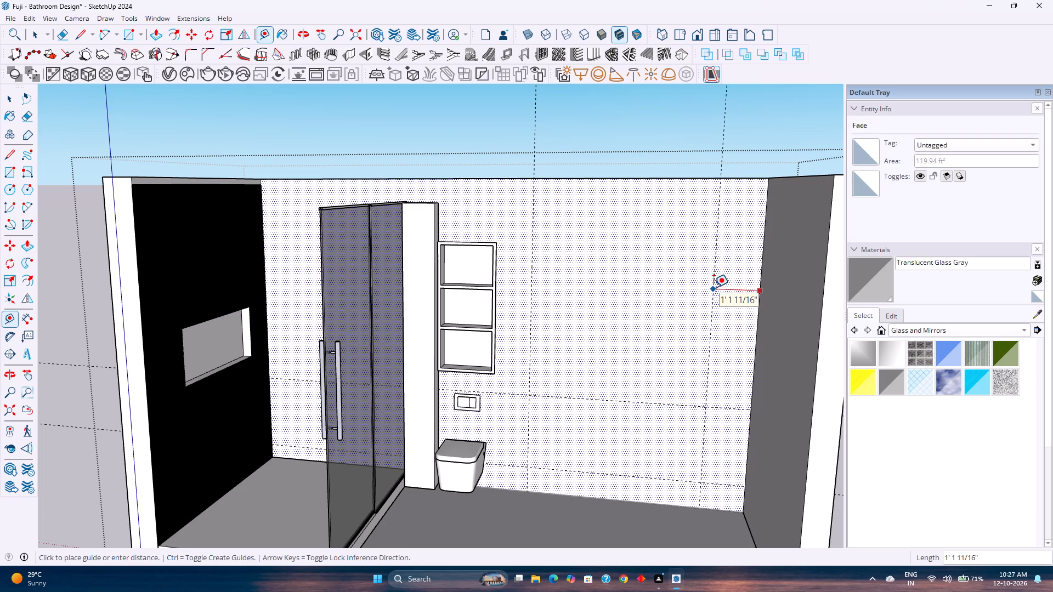
type("1'2\"")
key("Return")
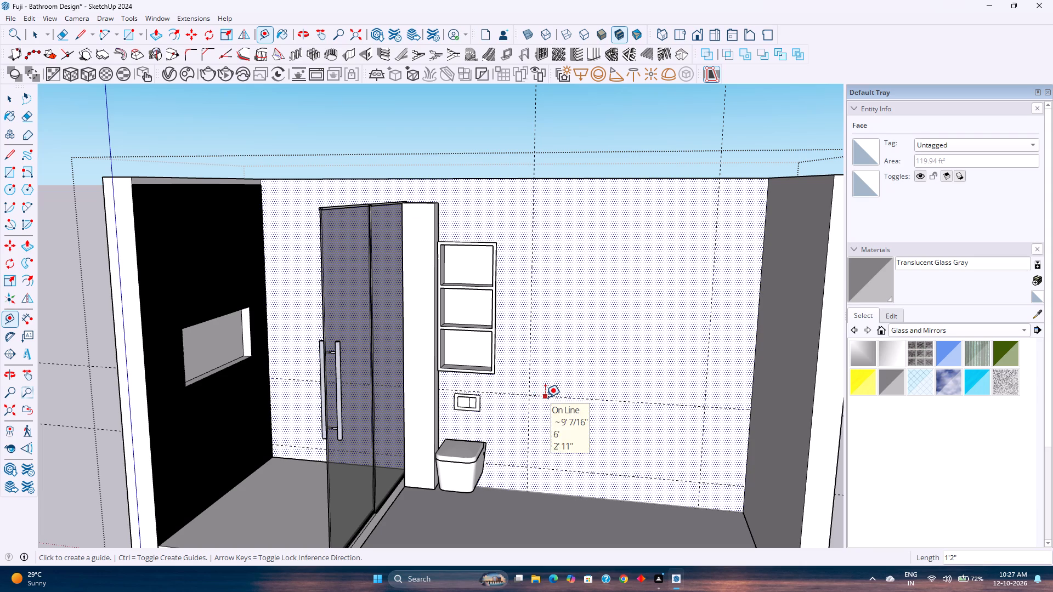
Draw a 4'9" by 2'2" rectangle on the long wall between the two vertical and two horizontal guides.
scroll(575, 476, "up", 4)
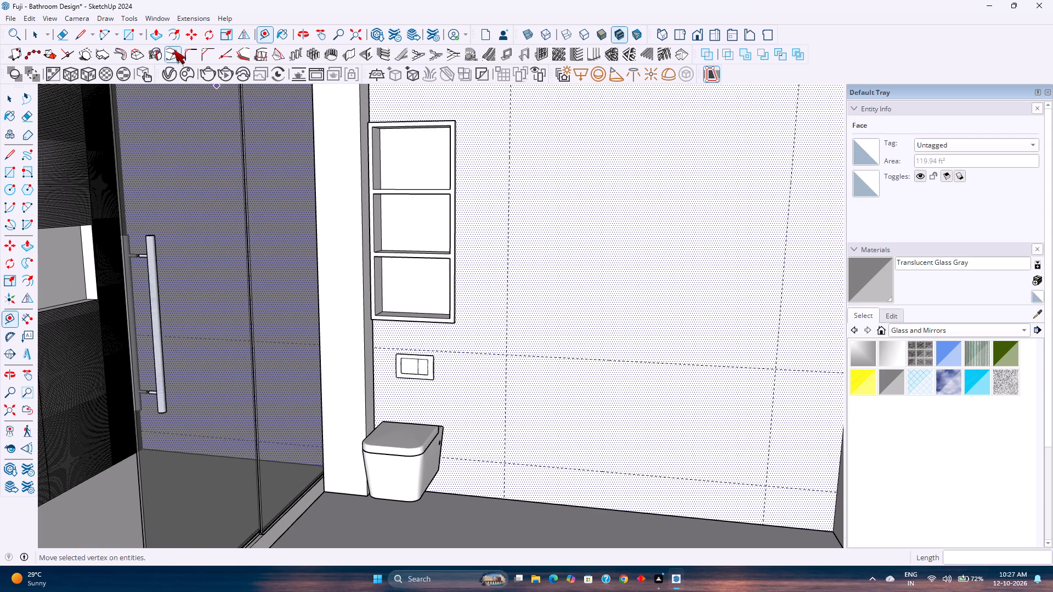
key("r")
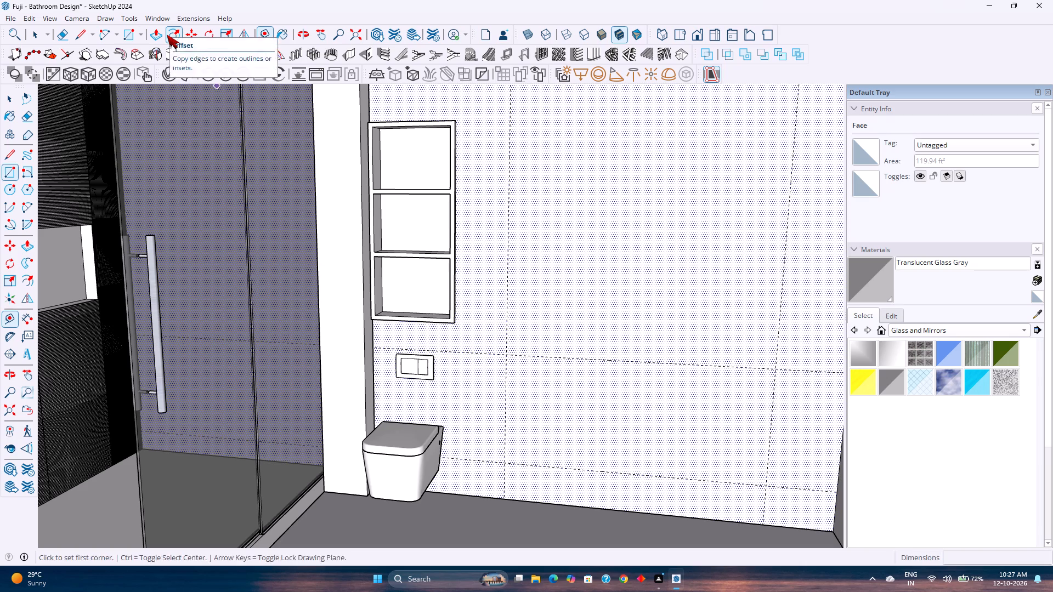
left_click(507, 355)
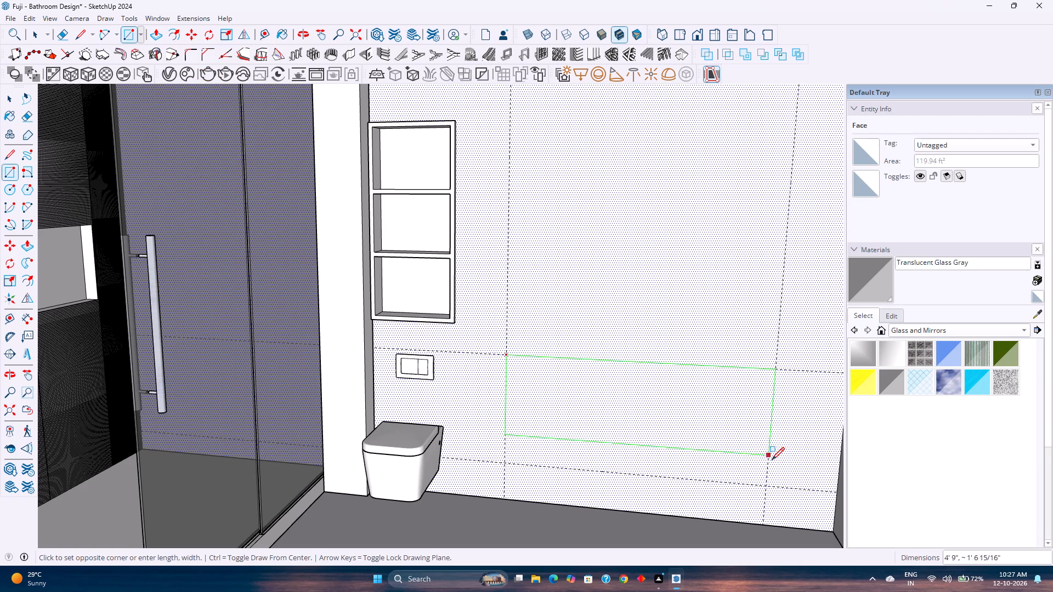
left_click(765, 488)
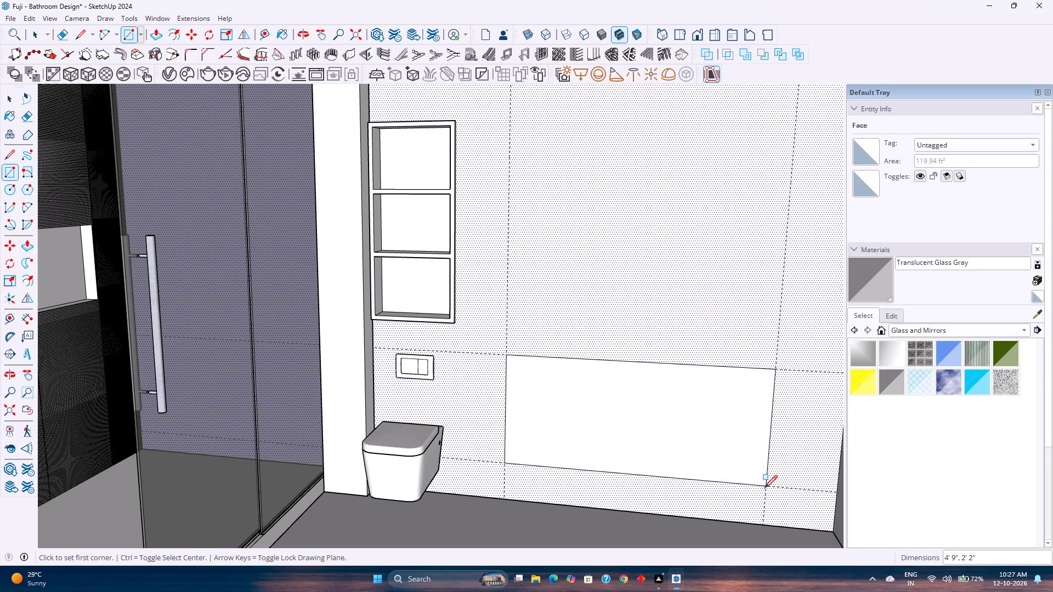
Copy the rectangle's face and edges about 6'10" straight out from the long wall along the green axis.
key("space")
double_click(683, 439)
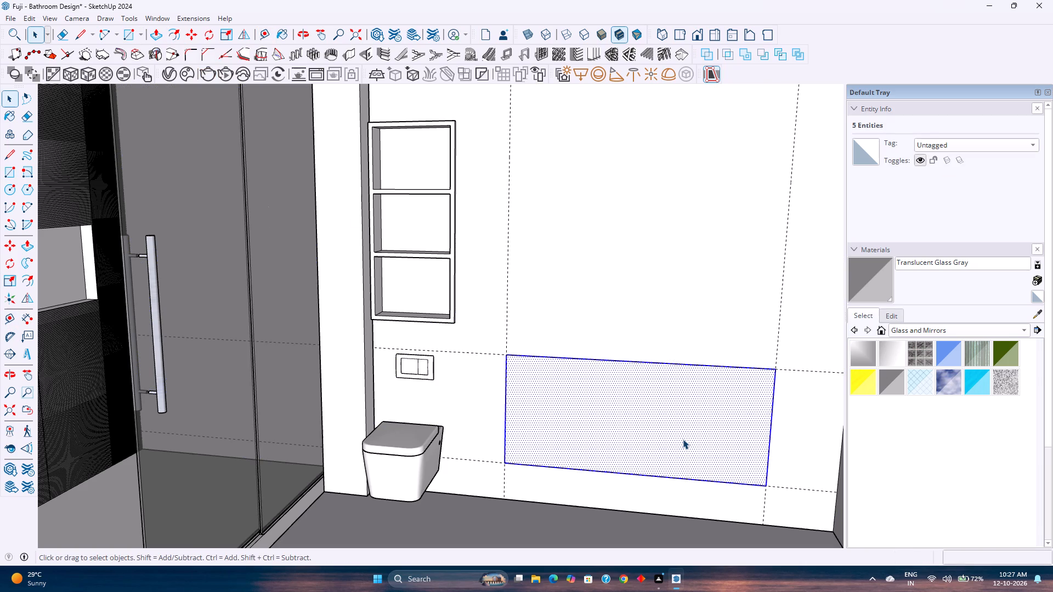
key("m")
middle_click_drag(761, 414, 695, 449)
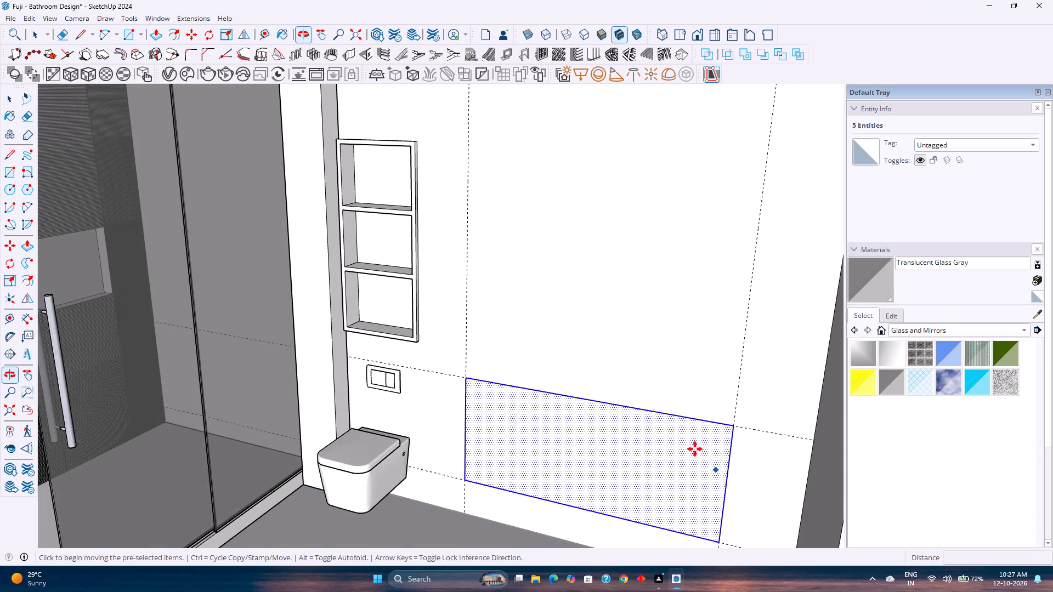
middle_click_drag(692, 446, 623, 401, "shift")
middle_click_drag(578, 403, 619, 422)
left_click(682, 384)
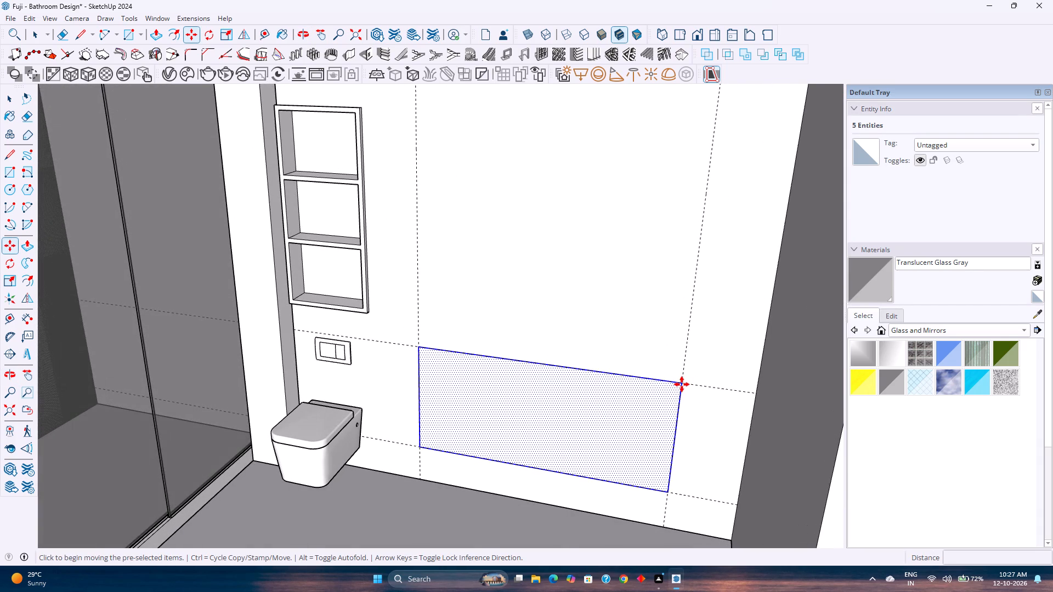
key("Left")
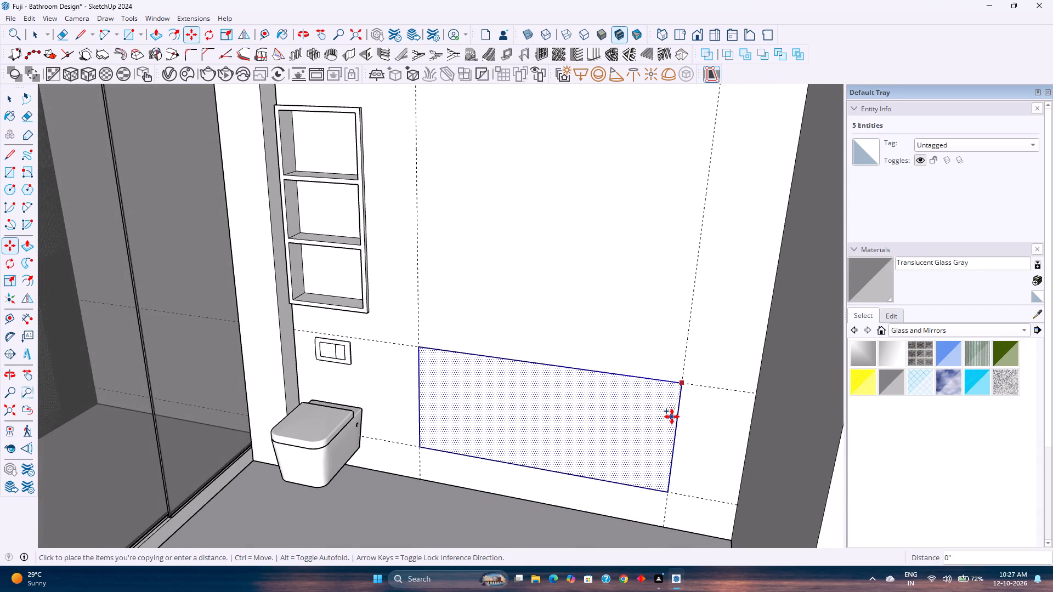
scroll(612, 436, "down", 6)
scroll(612, 436, "up", 1)
middle_click_drag(612, 436, 326, 407)
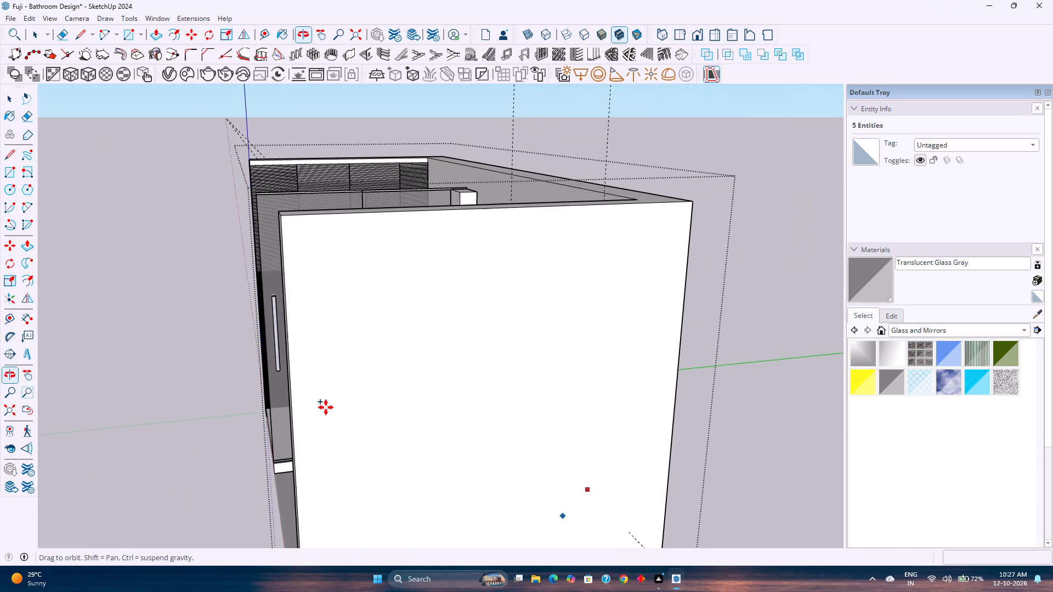
left_click(241, 435)
key("space")
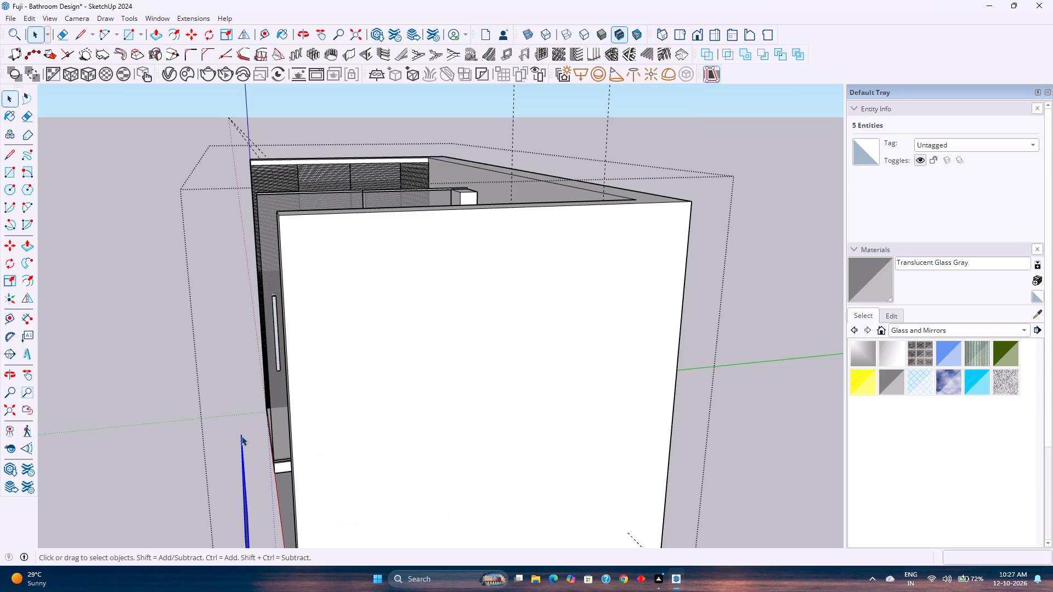
Delete the four edges of the original rectangle on the long wall, keeping the copied rectangle.
middle_click_drag(241, 436, 506, 442)
left_click(602, 384)
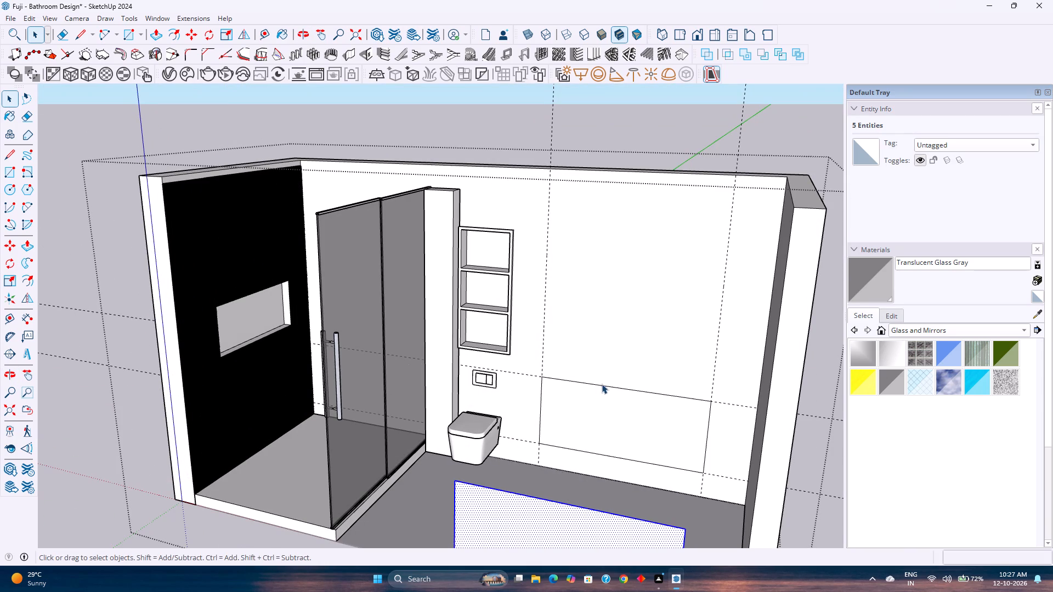
key("Delete")
left_click(607, 456)
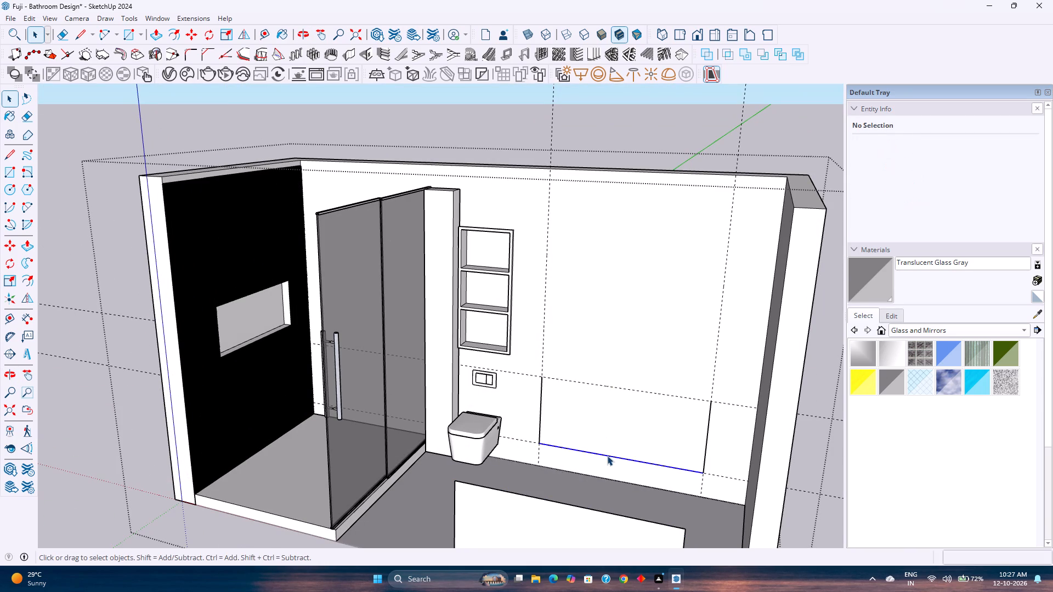
key("Delete")
left_click(708, 428)
key("Delete")
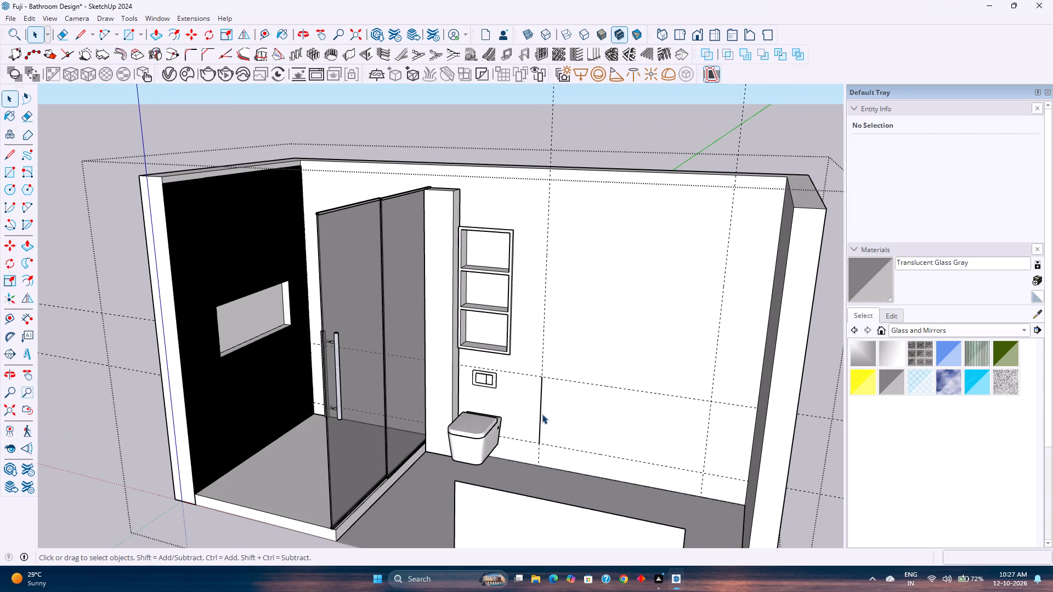
left_click(541, 407)
key("Delete")
Make the copied rectangle's face and edges into a group.
scroll(550, 457, "down", 5)
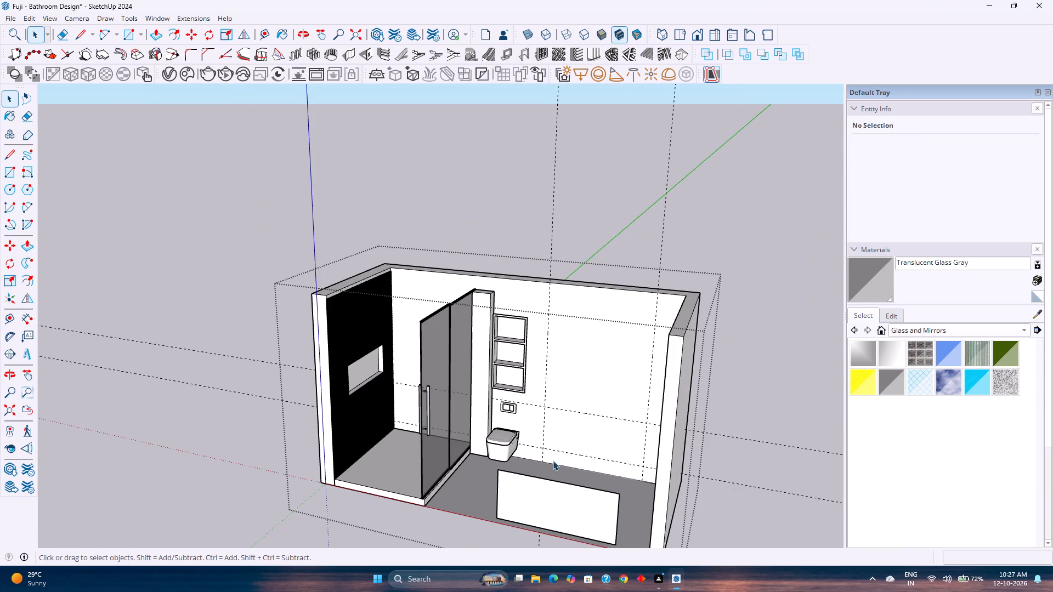
double_click(557, 503)
right_click(554, 499)
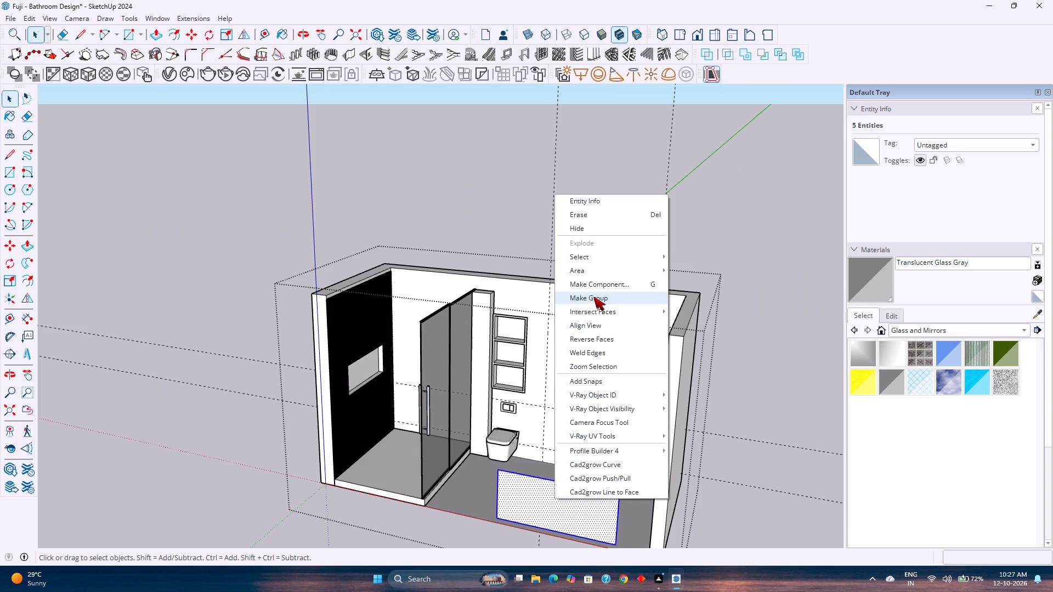
left_click(593, 297)
left_click(572, 505)
Move the grouped rectangle by its upper corner back to the guide intersection on the long wall.
key("m")
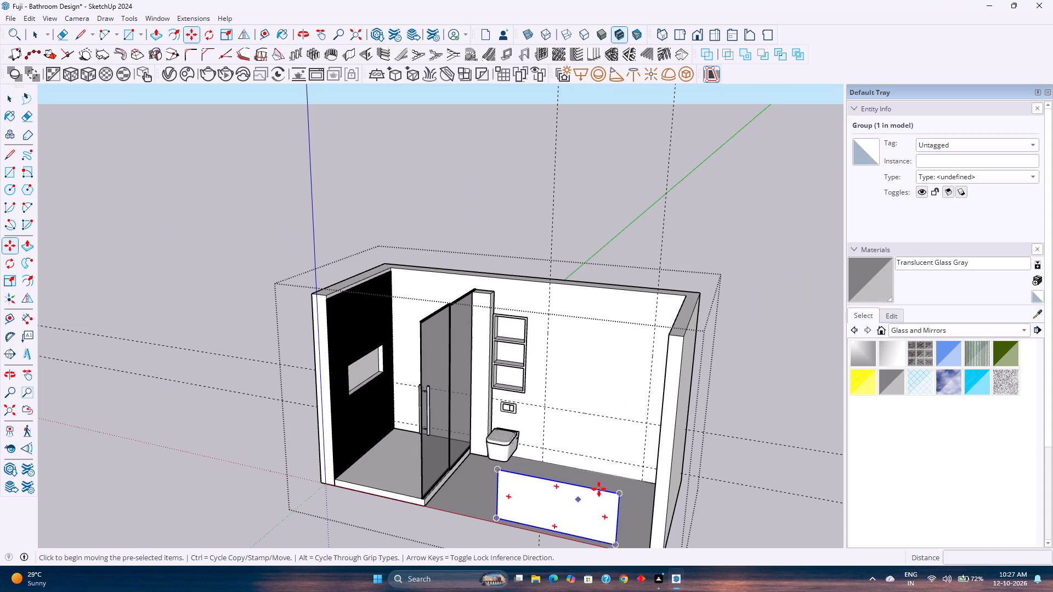
left_click(621, 492)
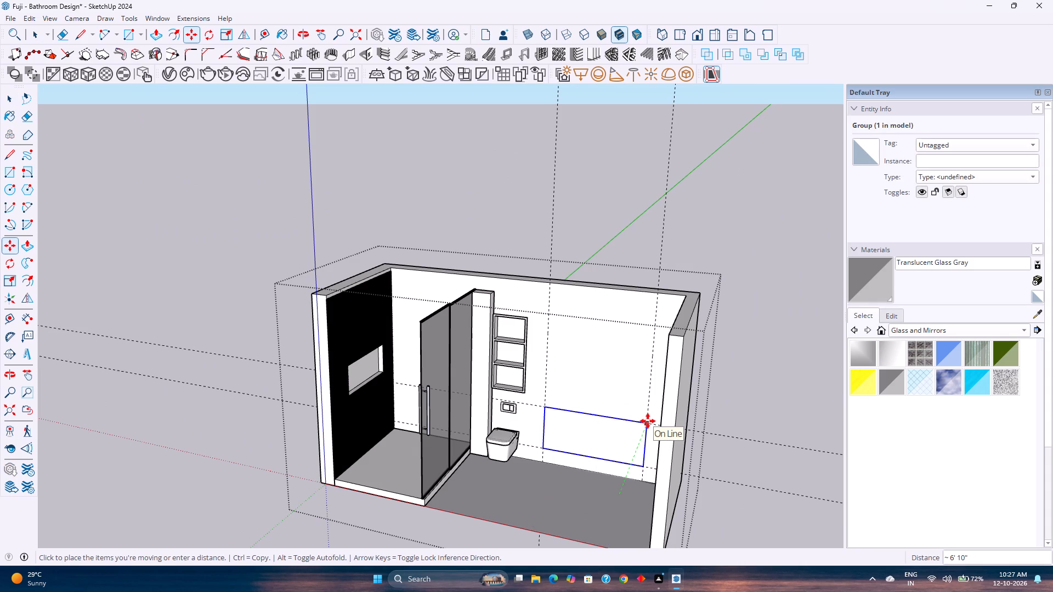
left_click(648, 421)
key("space")
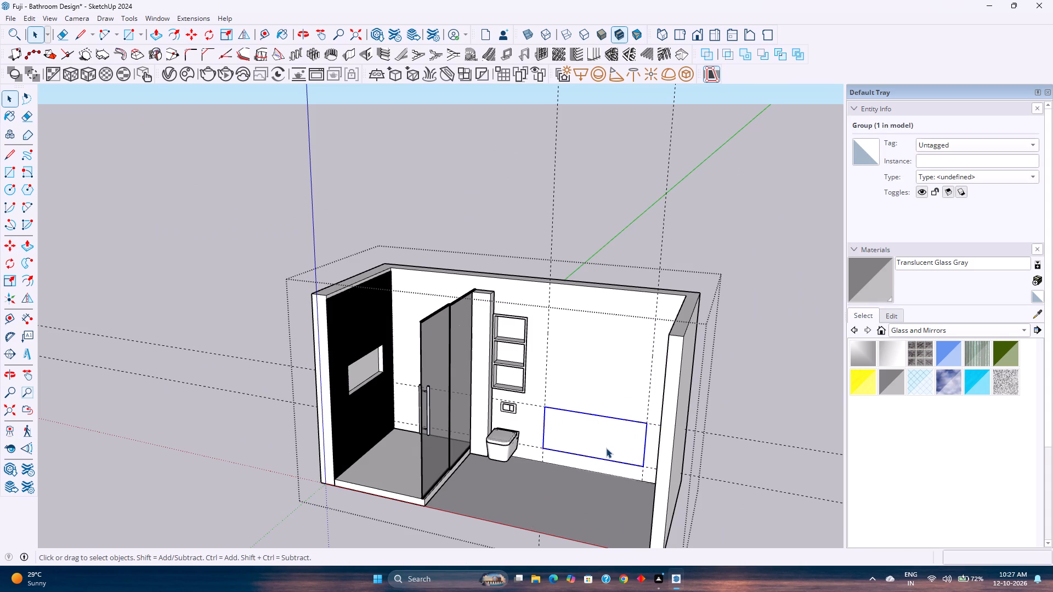
Inside the rectangle group, pull the face out 1'8" from the wall into a vanity-sized box and view it from above.
double_click(606, 447)
scroll(605, 447, "up", 3)
key("p")
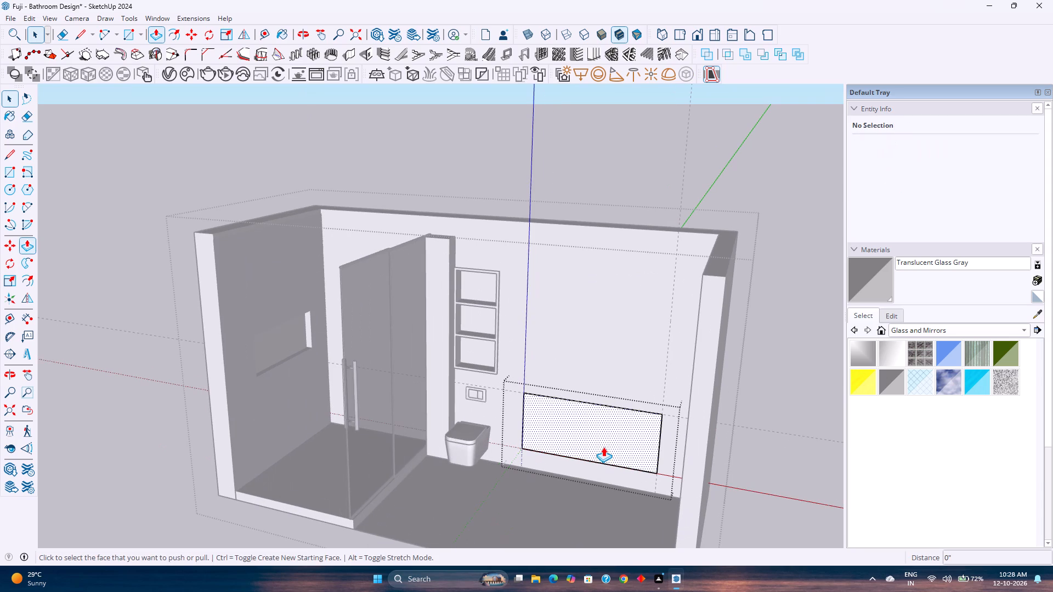
left_click(603, 442)
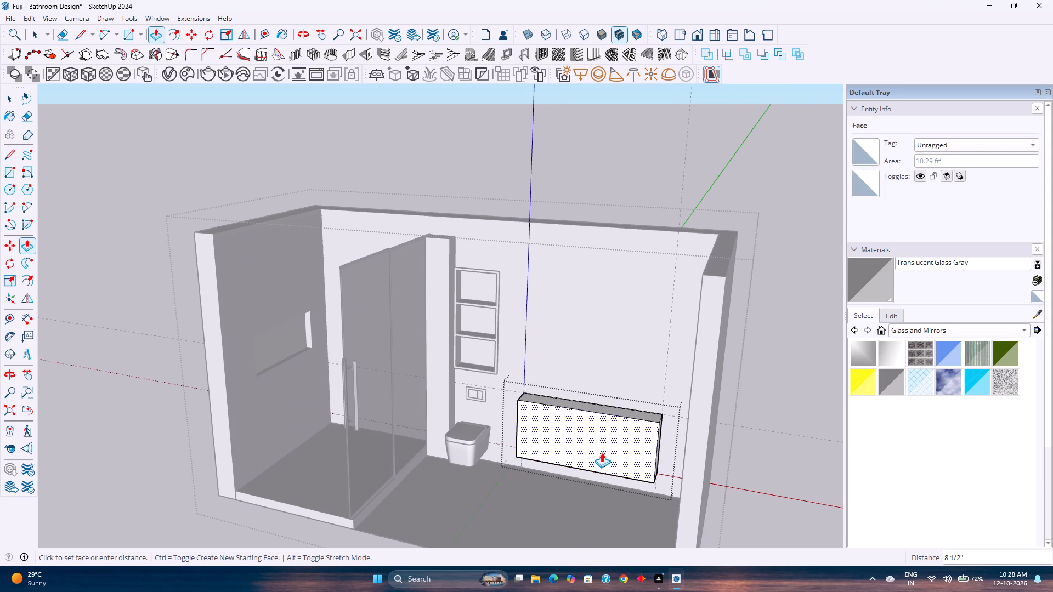
type("1'8\"")
key("Return")
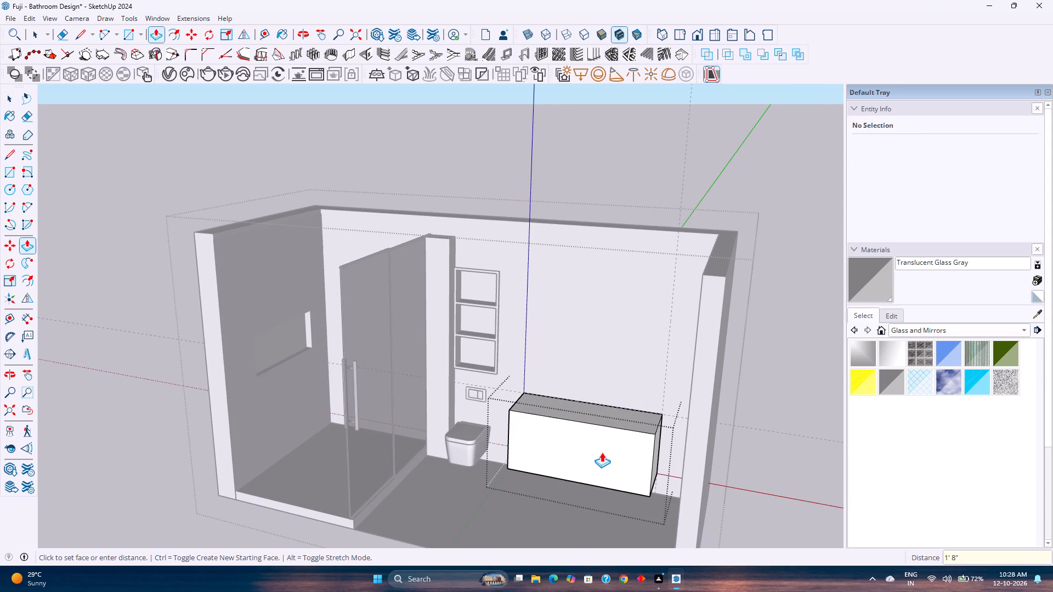
scroll(578, 466, "down", 2)
middle_click_drag(578, 460, 477, 564)
scroll(519, 433, "up", 5)
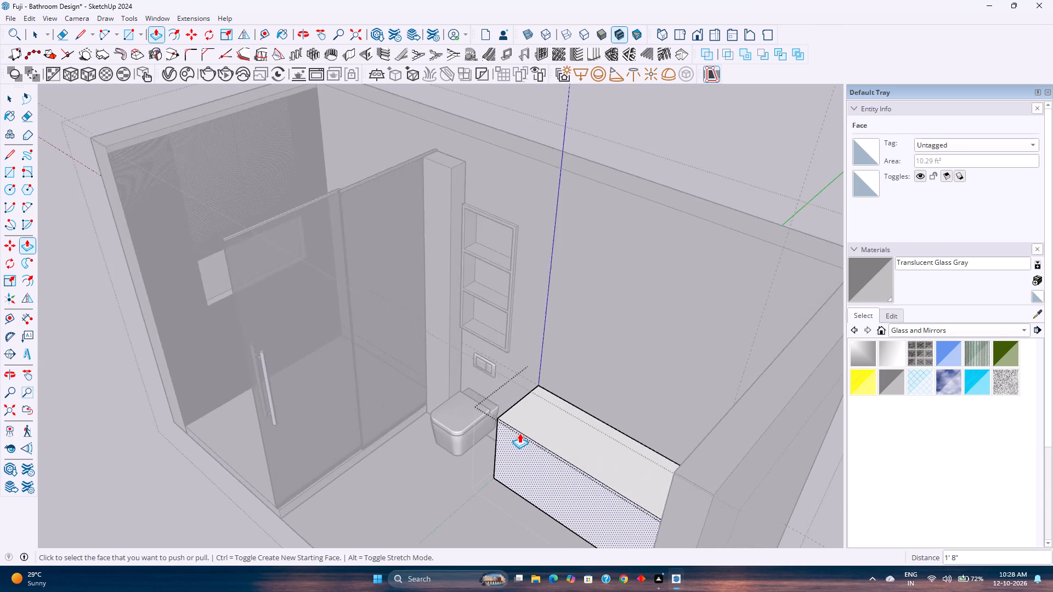
scroll(519, 433, "up", 3)
middle_click_drag(520, 433, 615, 468)
scroll(615, 468, "up", 1)
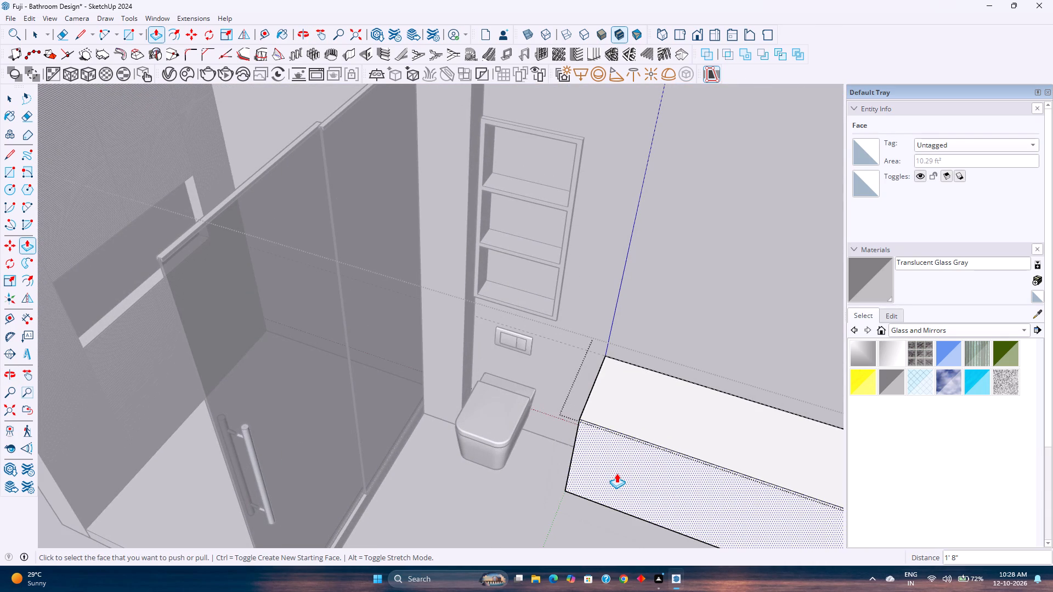
Pull the bottom face of the vanity box down 2" with Push/Pull.
middle_click_drag(620, 476, 458, 378, "shift")
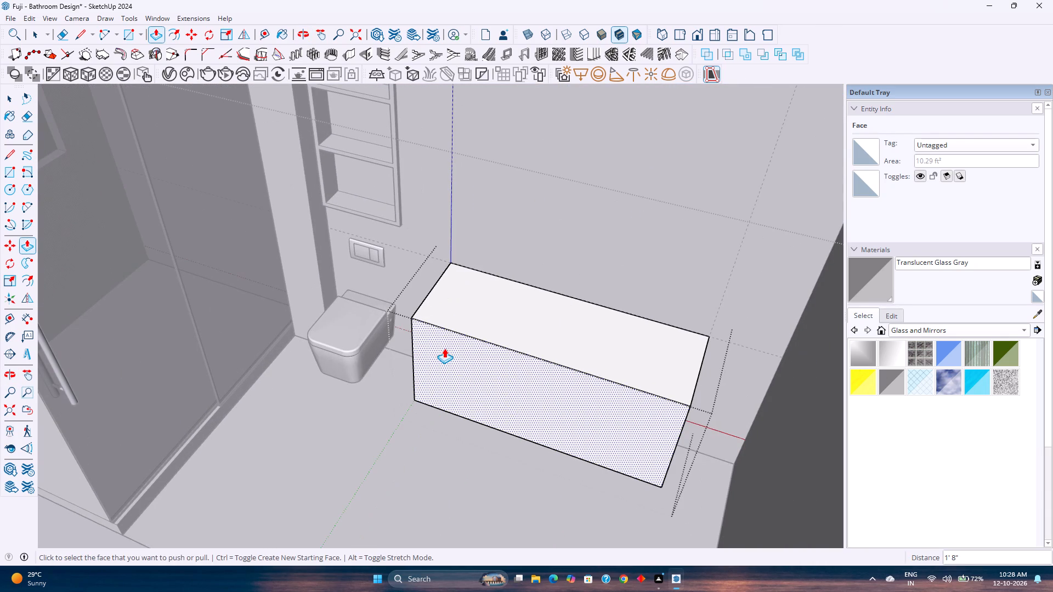
key("space")
scroll(465, 363, "up", 3)
middle_click_drag(494, 377, 462, 393, "shift")
middle_click_drag(440, 412, 482, 320)
middle_click_drag(526, 314, 490, 362, "shift")
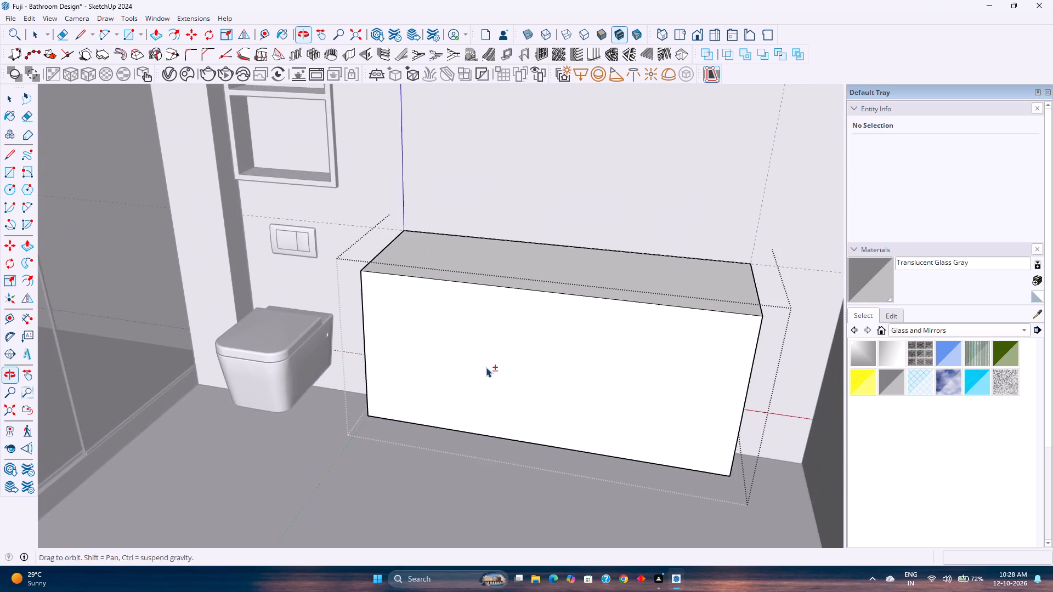
middle_click_drag(457, 382, 519, 266)
middle_click_drag(536, 379, 536, 318)
scroll(512, 362, "up", 4)
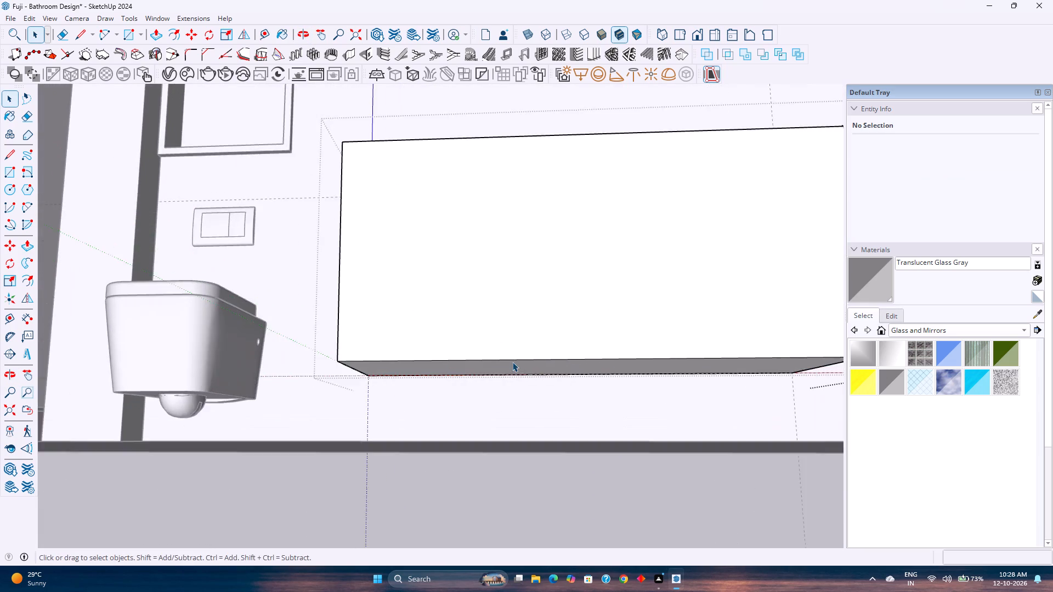
scroll(512, 362, "up", 3)
middle_click_drag(511, 365, 489, 330)
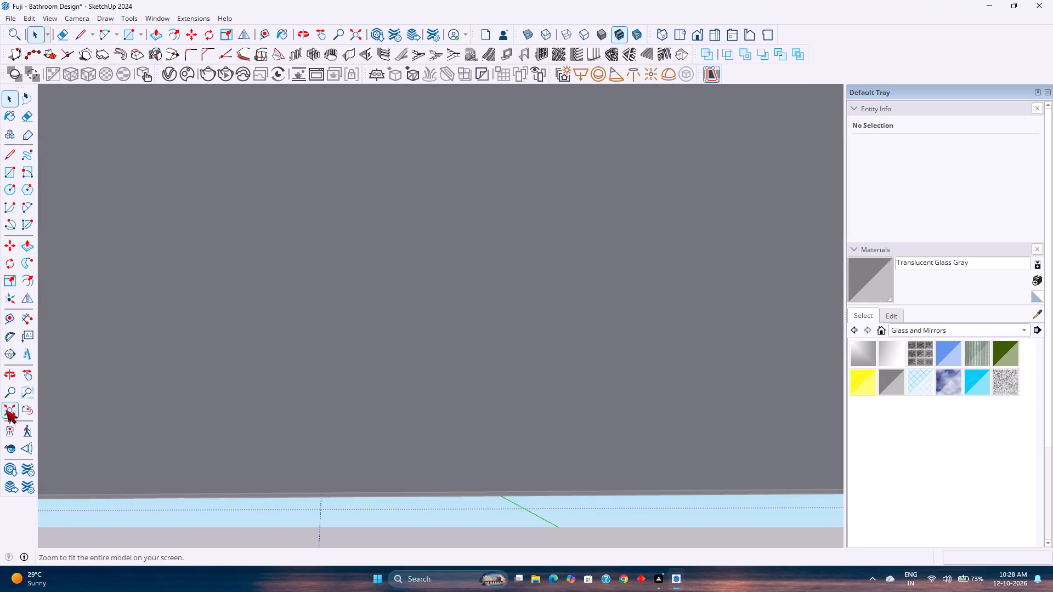
left_click(5, 414)
middle_click_drag(556, 503, 492, 451, "shift")
scroll(500, 450, "up", 5)
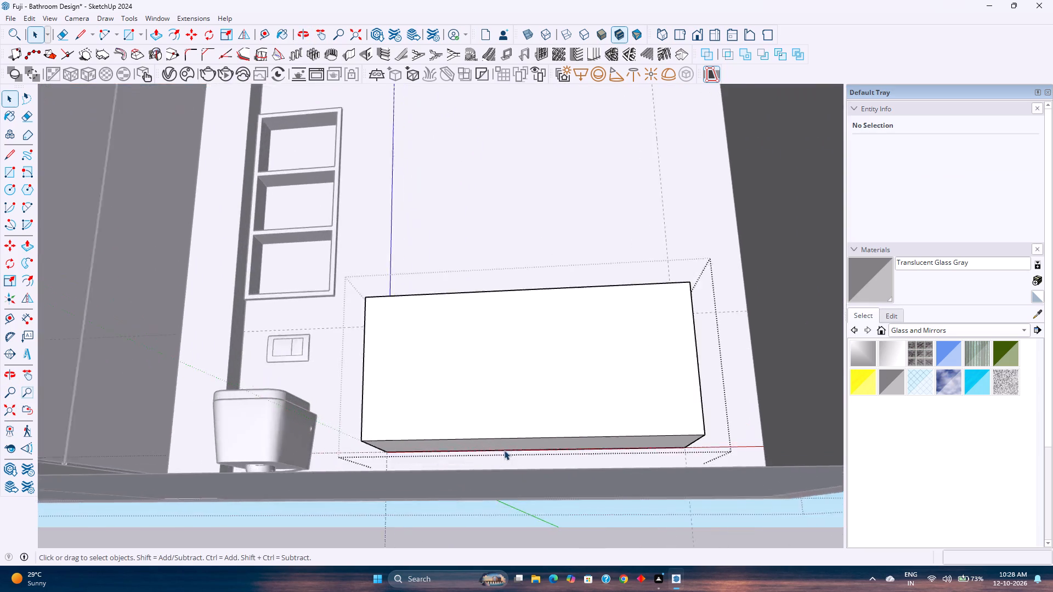
scroll(504, 450, "up", 7)
middle_click_drag(545, 441, 525, 437)
key("p")
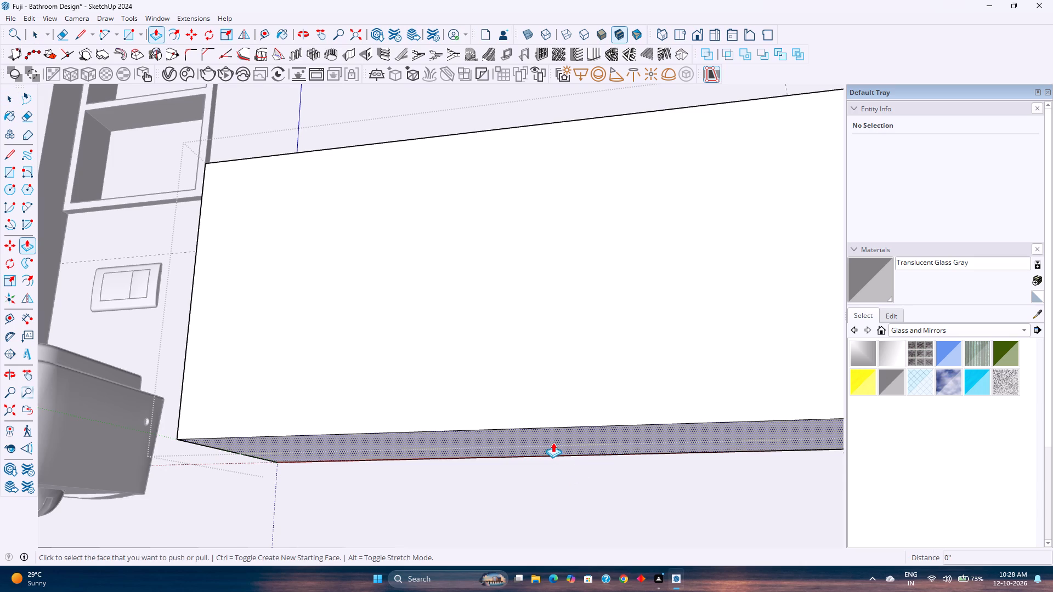
left_click(553, 442)
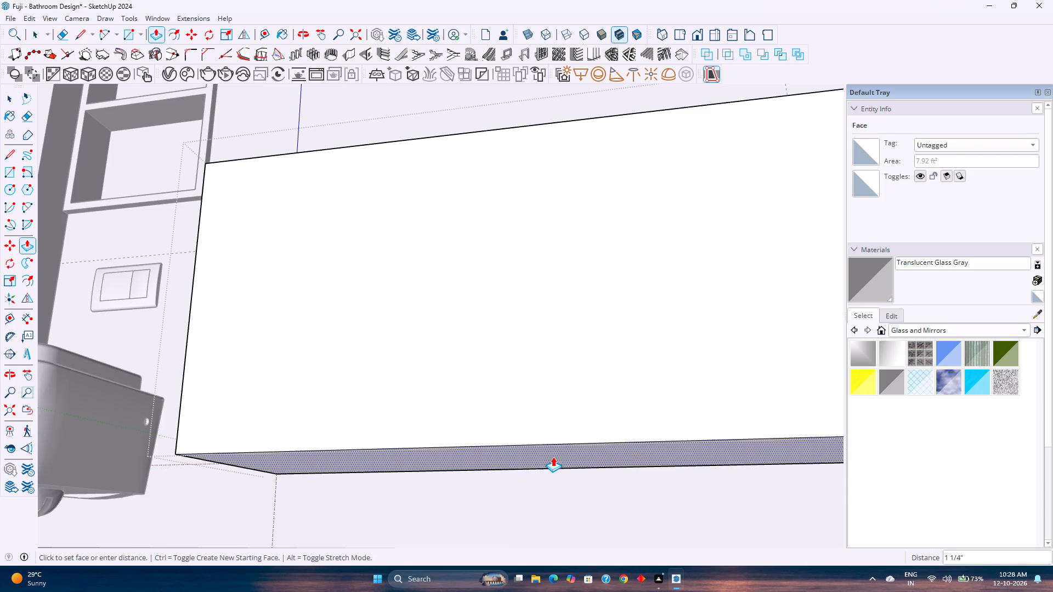
key("2")
key("Return")
key("space")
Offset the outline of the vanity box's front face 1" inward to form a border frame.
scroll(544, 454, "down", 2)
middle_click_drag(542, 454, 481, 422, "shift")
middle_click_drag(478, 420, 511, 499)
scroll(477, 409, "down", 14)
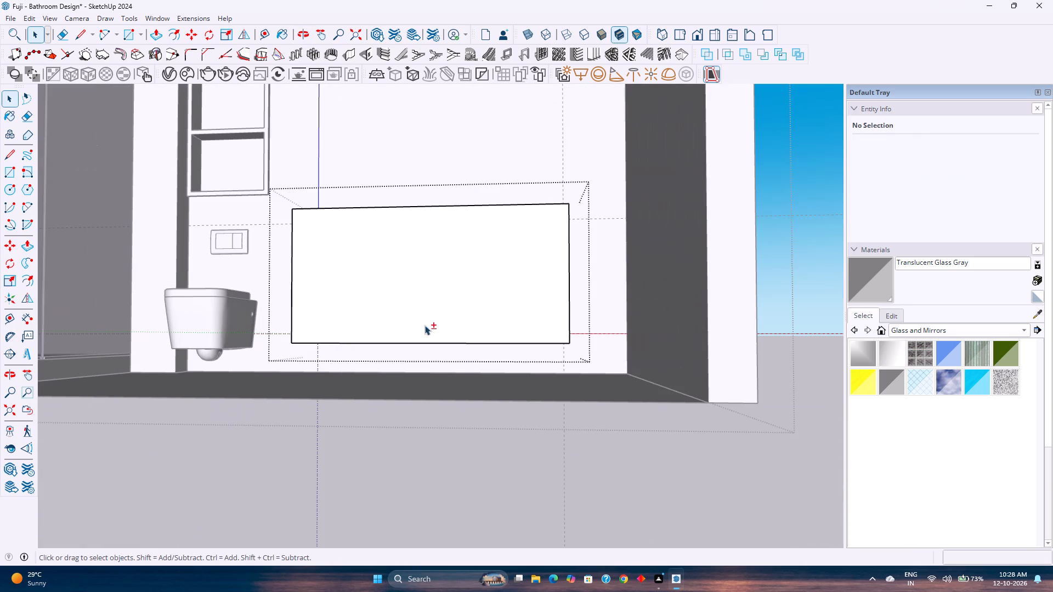
middle_click_drag(426, 310, 446, 331)
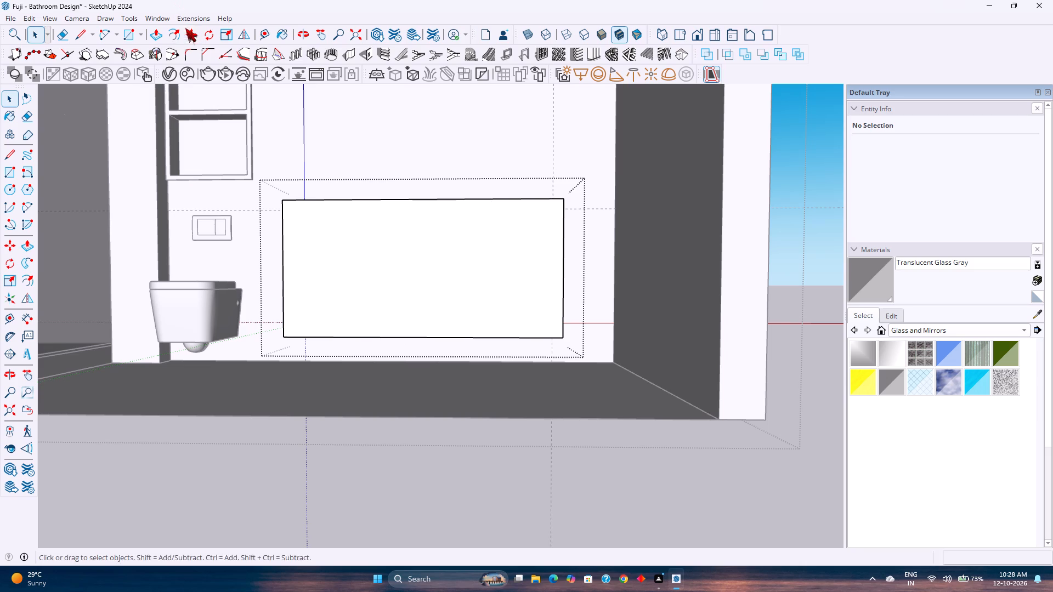
left_click(171, 37)
left_click(322, 218)
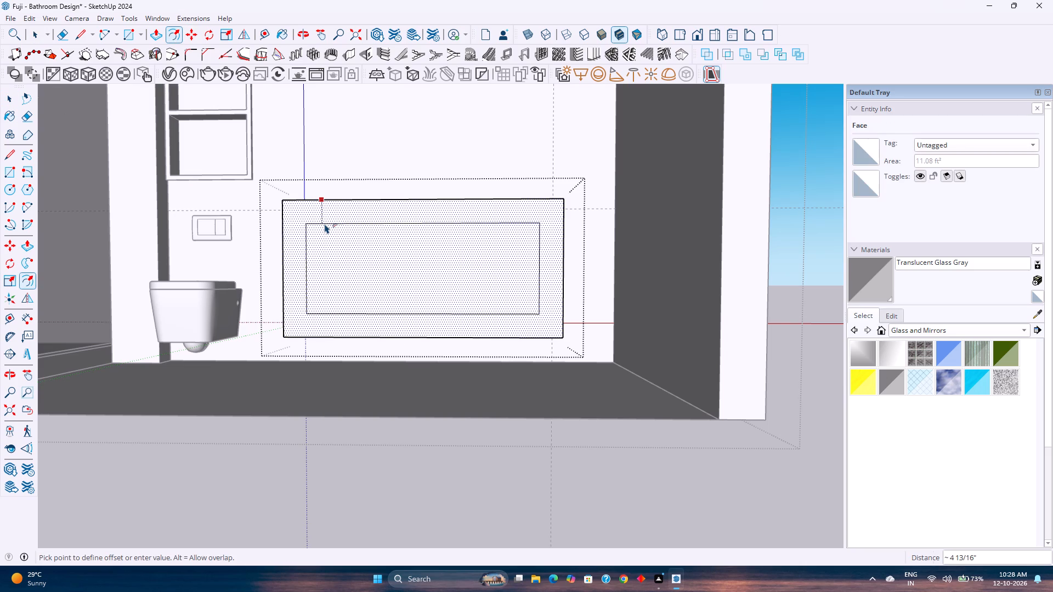
key("1")
key("Return")
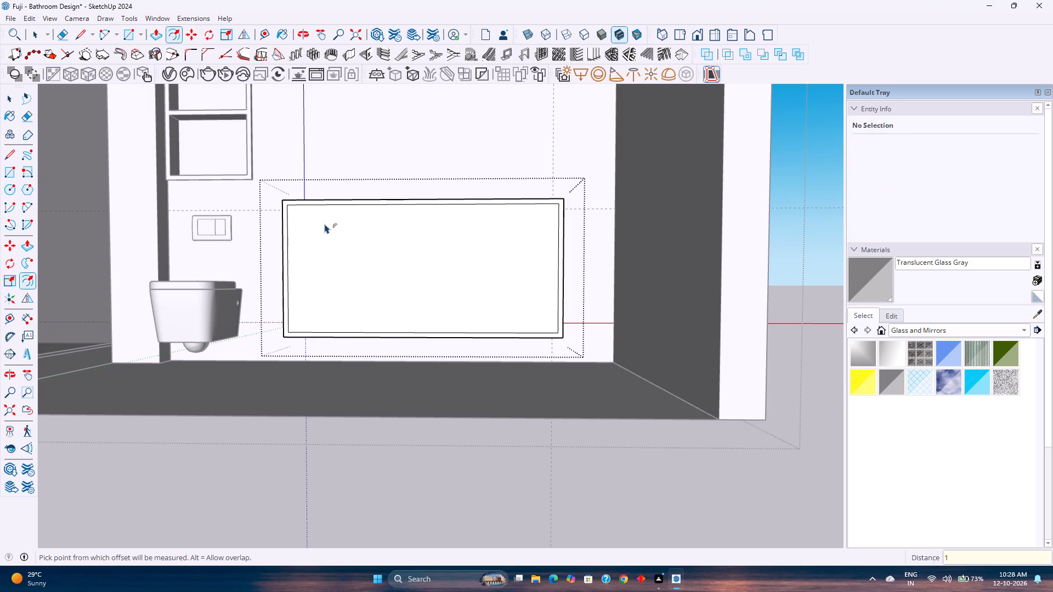
key("space")
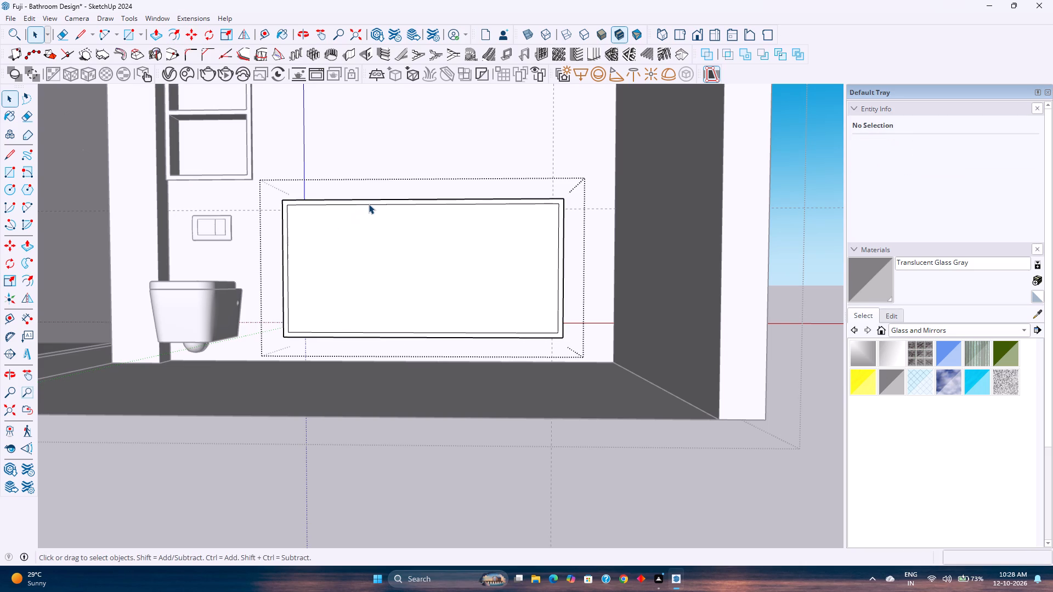
Copy the upper edge of the inset outline straight down about 1'1" to mid-height of the vanity front.
left_click(369, 204)
key("m")
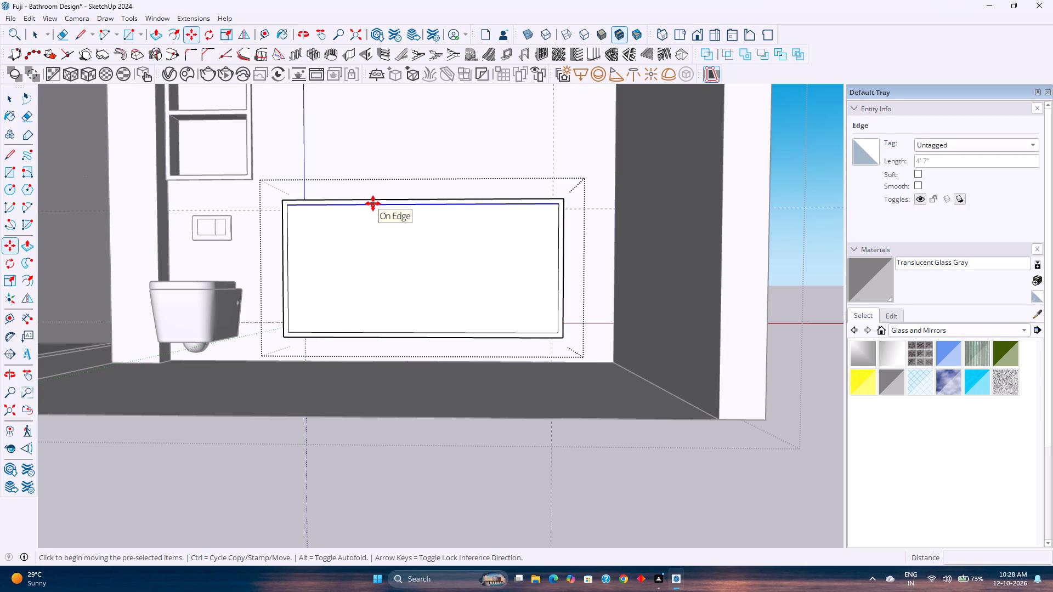
left_click(285, 206)
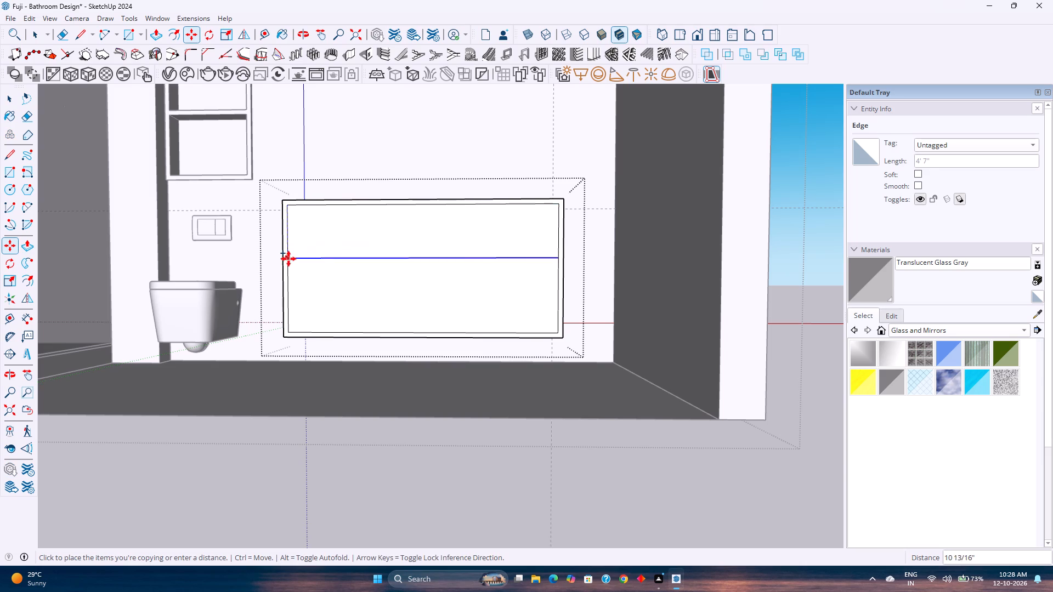
left_click(288, 270)
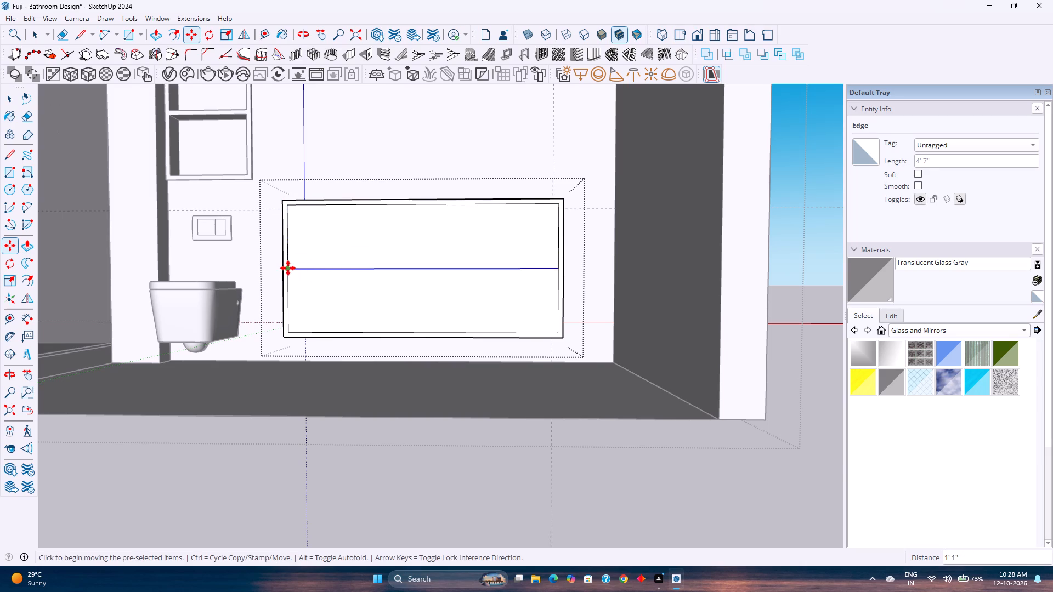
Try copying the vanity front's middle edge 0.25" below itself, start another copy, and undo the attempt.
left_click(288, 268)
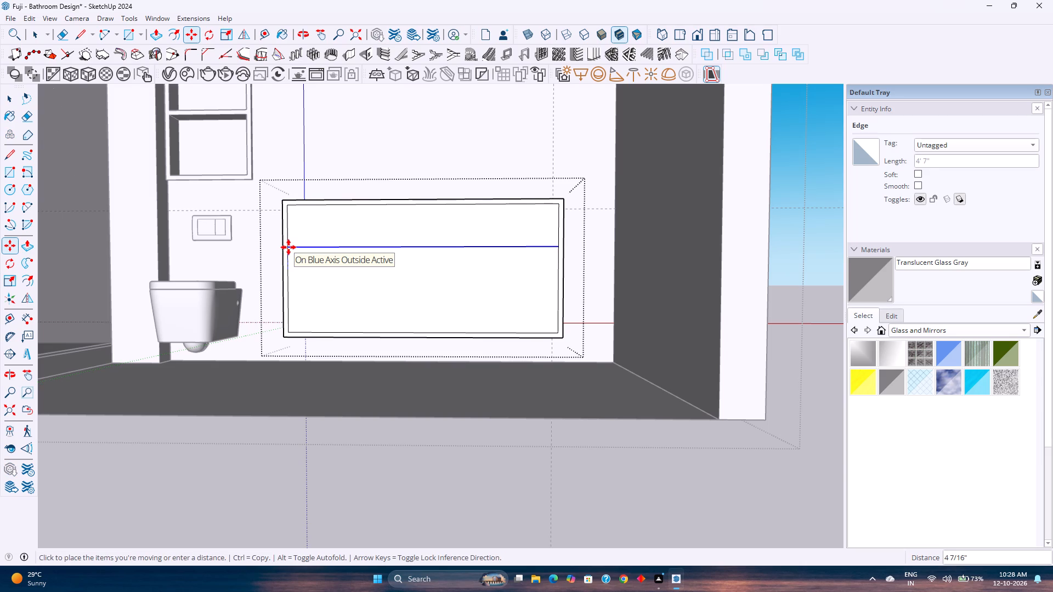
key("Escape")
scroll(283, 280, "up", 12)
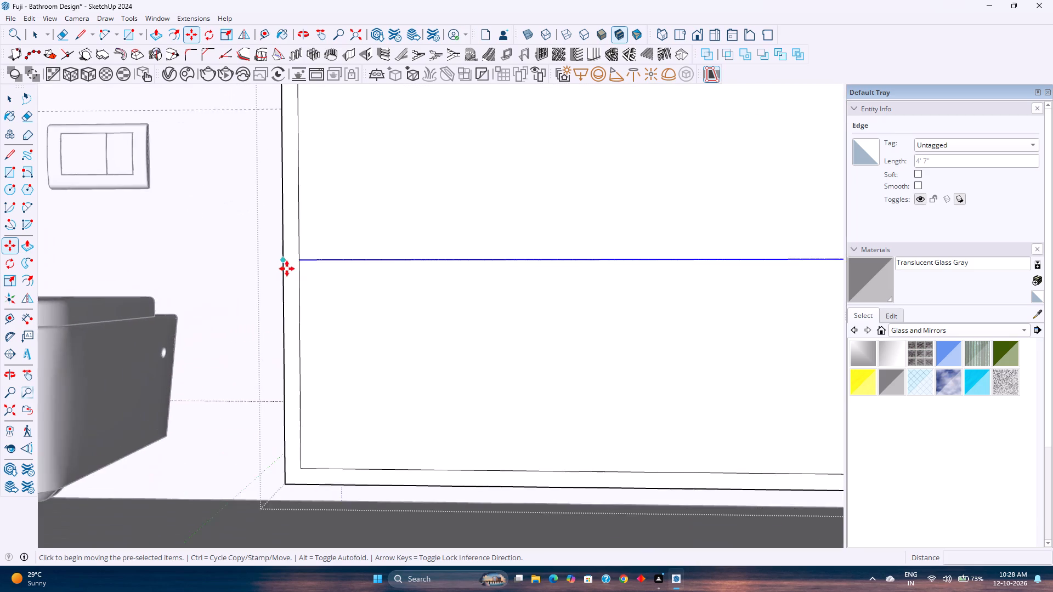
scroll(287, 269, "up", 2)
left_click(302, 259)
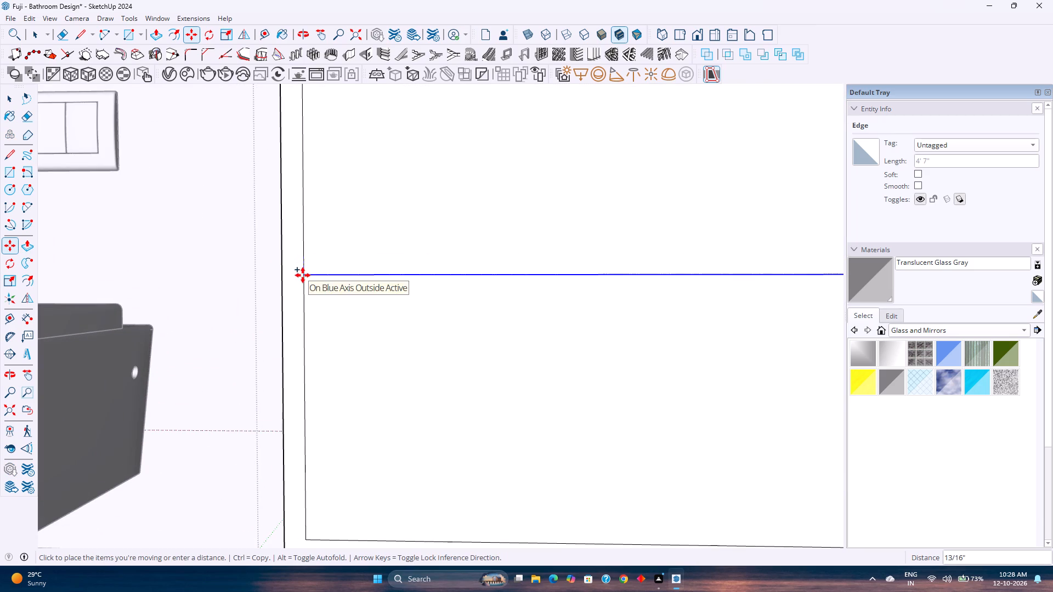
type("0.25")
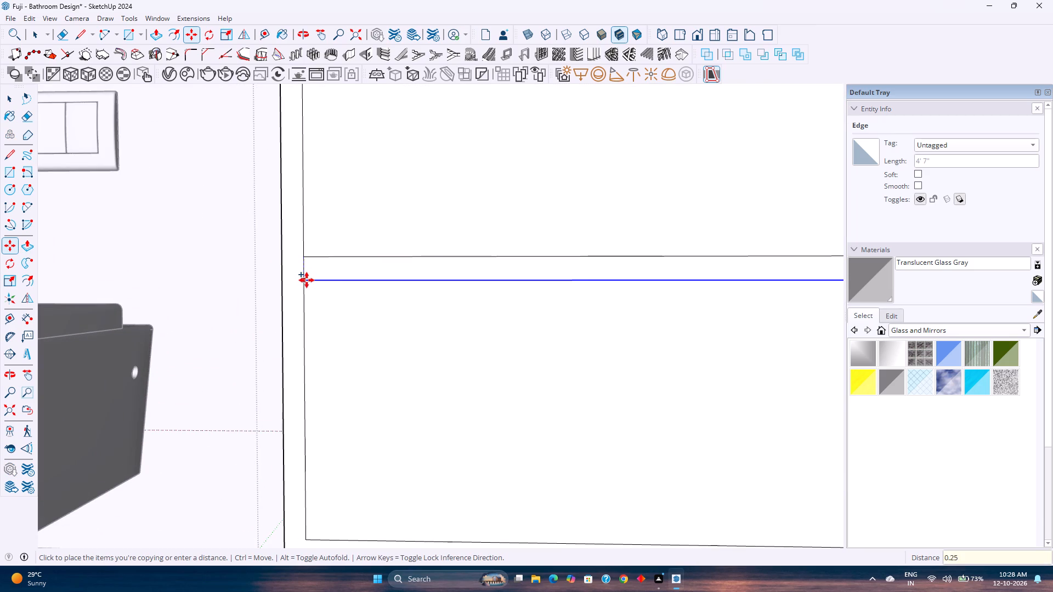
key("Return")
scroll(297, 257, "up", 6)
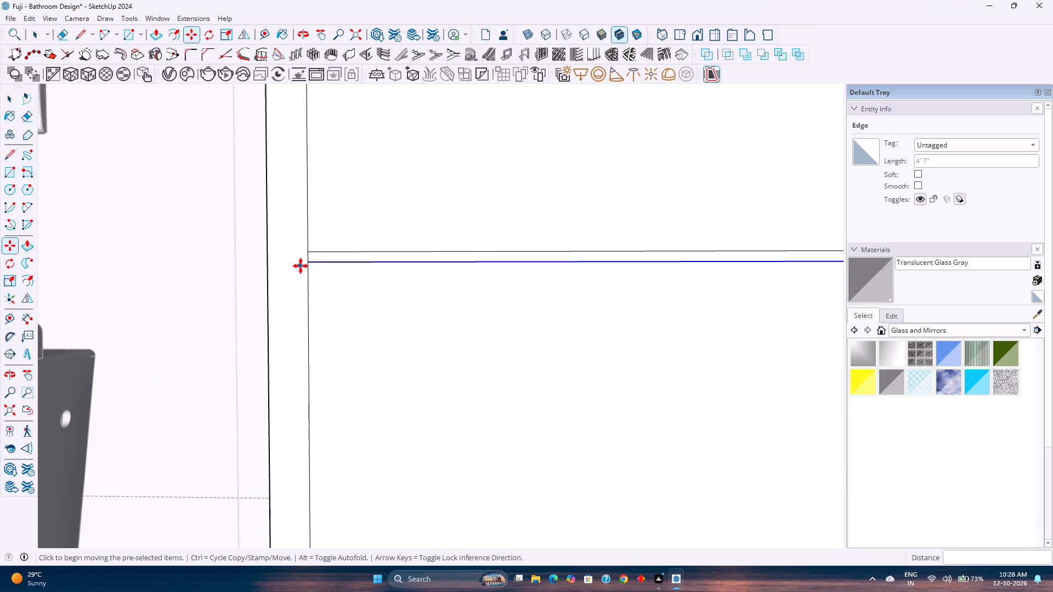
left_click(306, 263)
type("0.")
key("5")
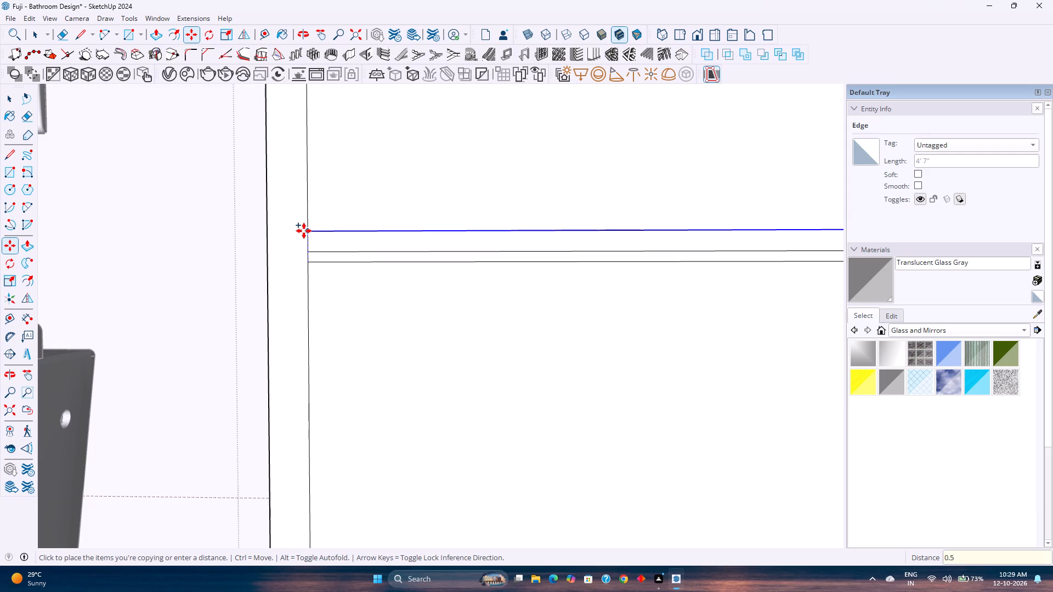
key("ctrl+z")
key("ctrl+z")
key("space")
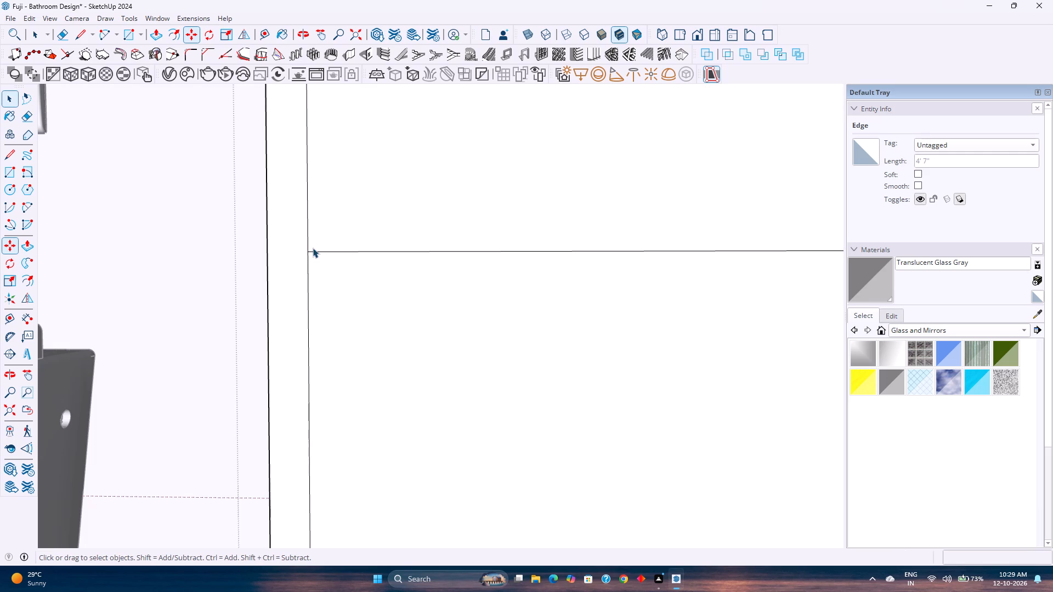
Move the middle edge of the vanity front 0.50" straight down along the vertical axis.
left_click(315, 252)
key("m")
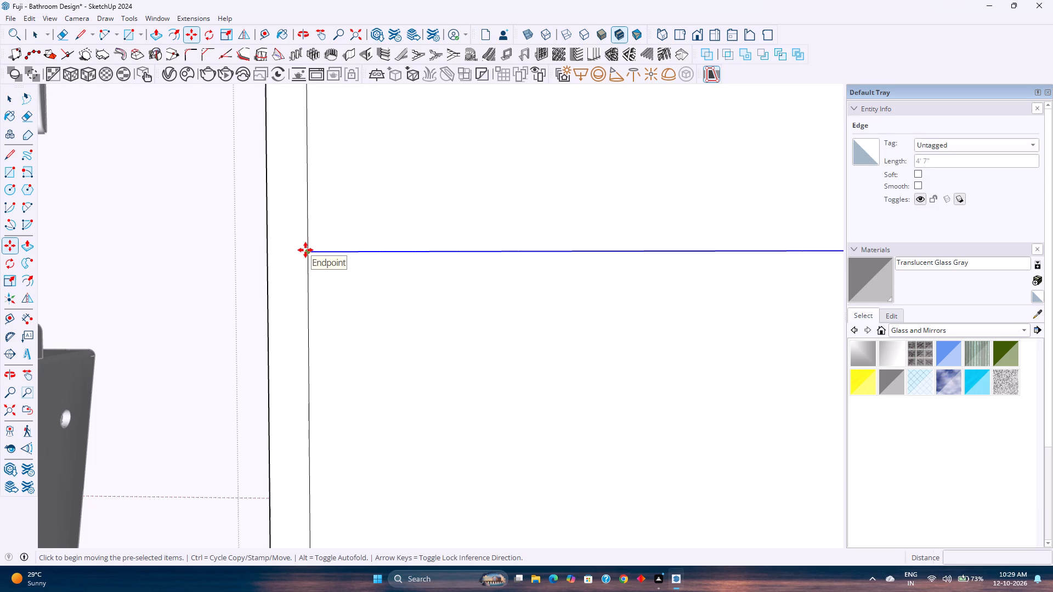
left_click(305, 250)
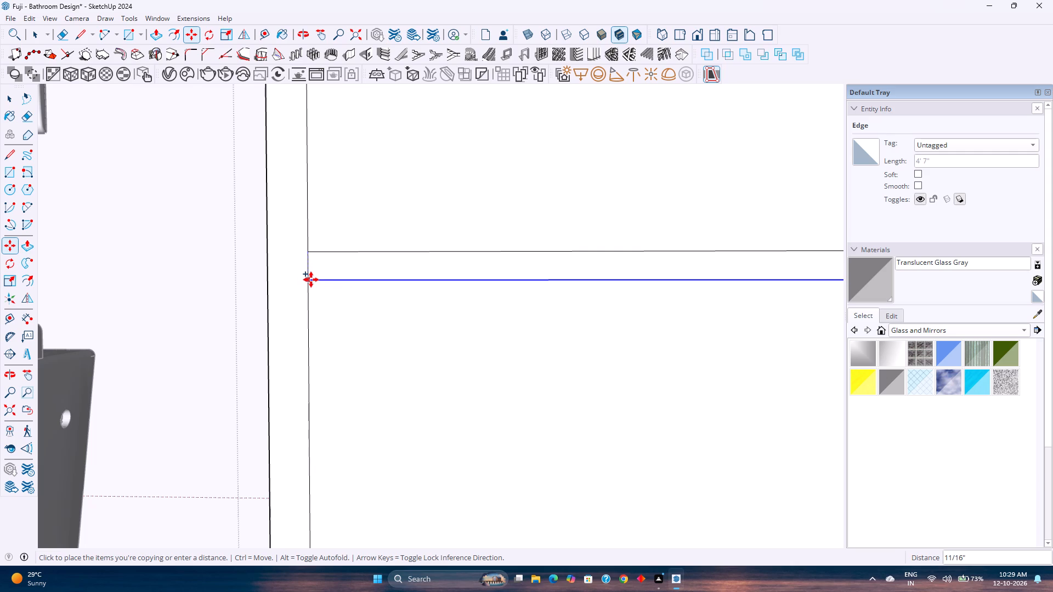
key("0")
type(".2")
key("5")
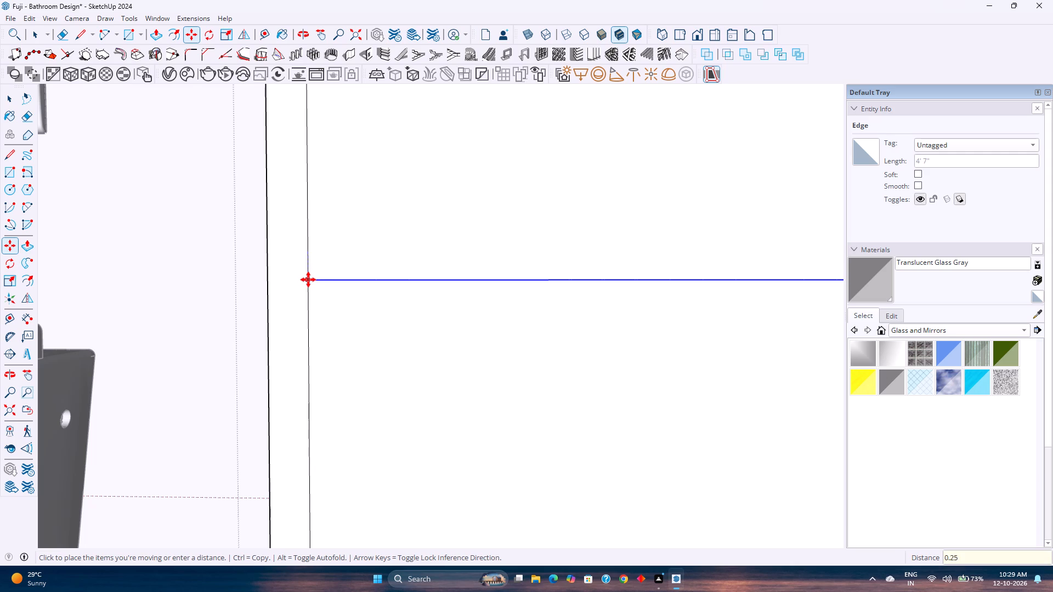
key("BackSpace")
key("BackSpace")
type("50")
key("Up")
key("0")
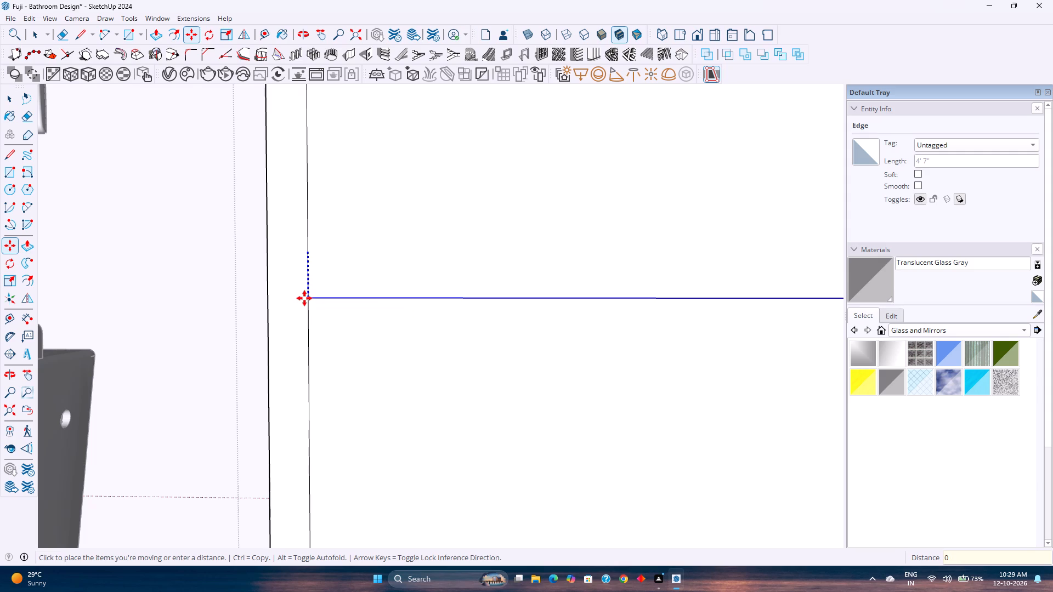
type(".5")
key("0")
key("Return")
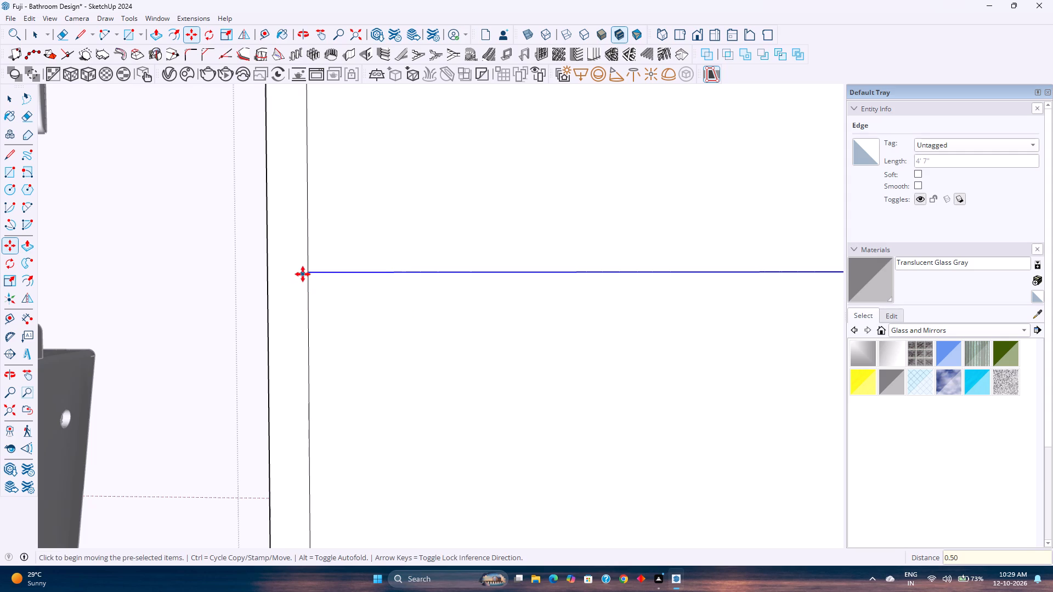
Copy the middle edge 1" straight up to form a horizontal divider strip across the vanity front.
left_click(305, 273)
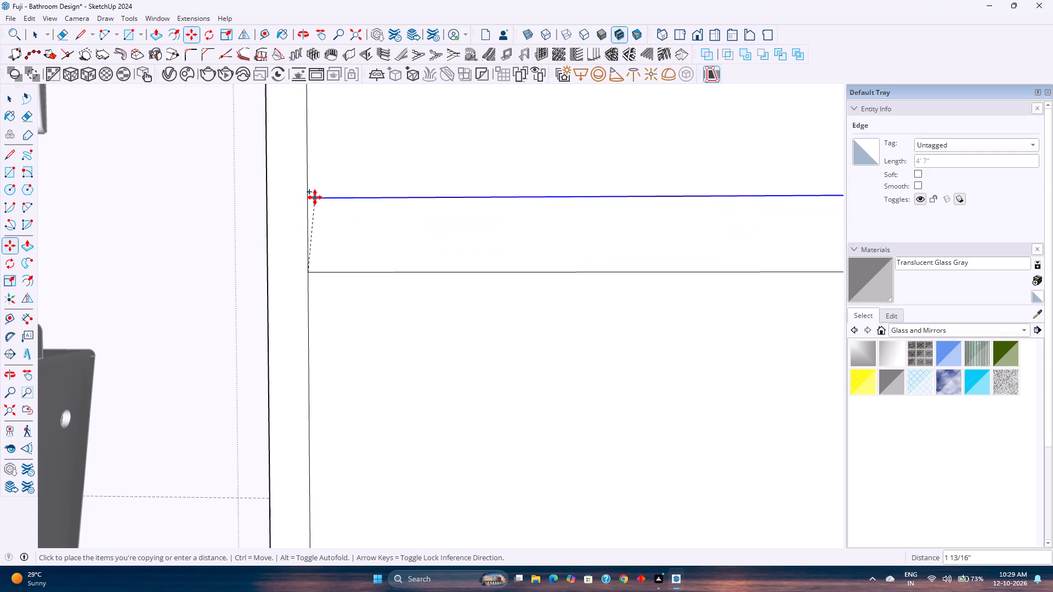
key("Up")
key("1")
key("Return")
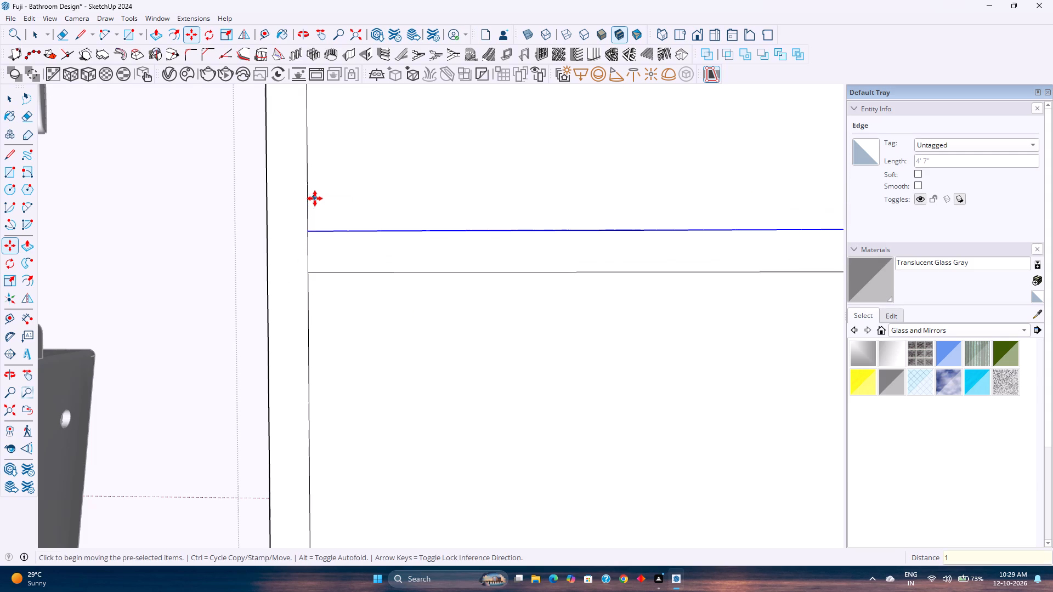
Erase the short vertical segments at both ends of the divider strip, joining it to the border frame.
key("e")
left_click(309, 254)
scroll(308, 254, "down", 3)
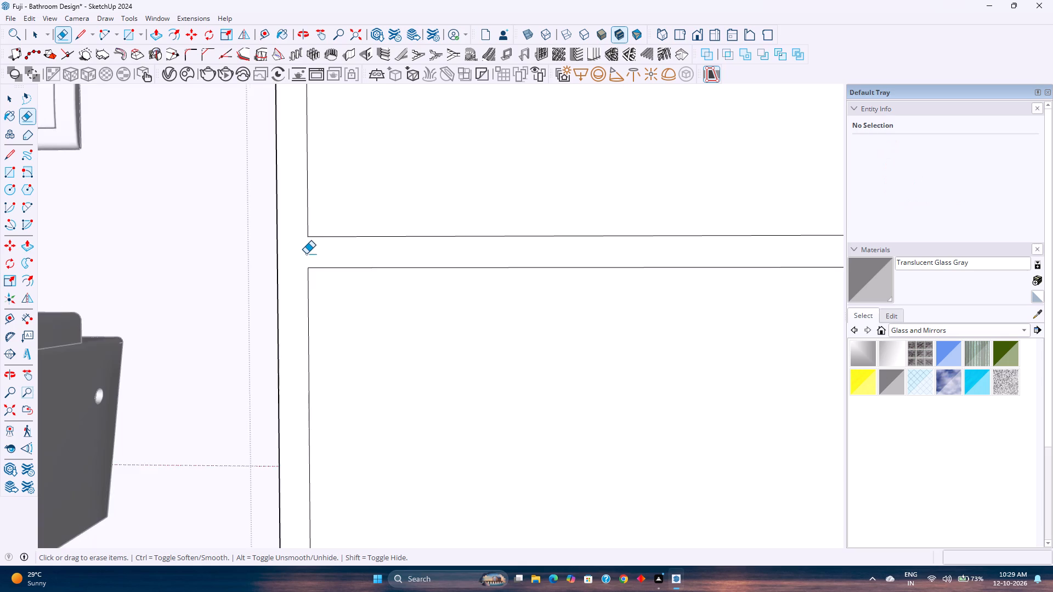
scroll(306, 254, "down", 11)
middle_click_drag(481, 276, 211, 297, "shift")
scroll(717, 260, "up", 3)
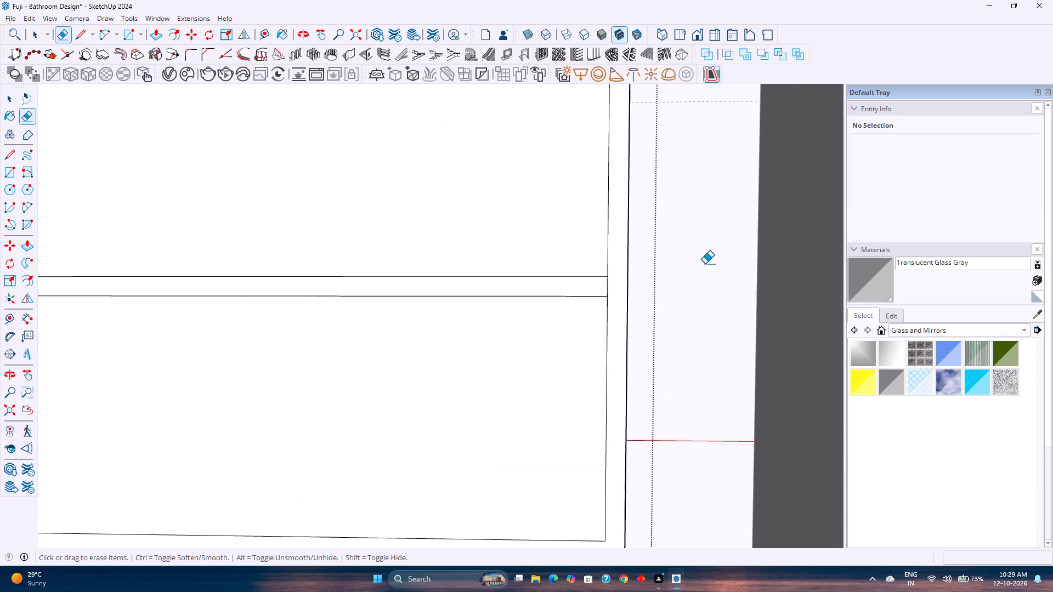
scroll(705, 264, "up", 4)
left_click(586, 292)
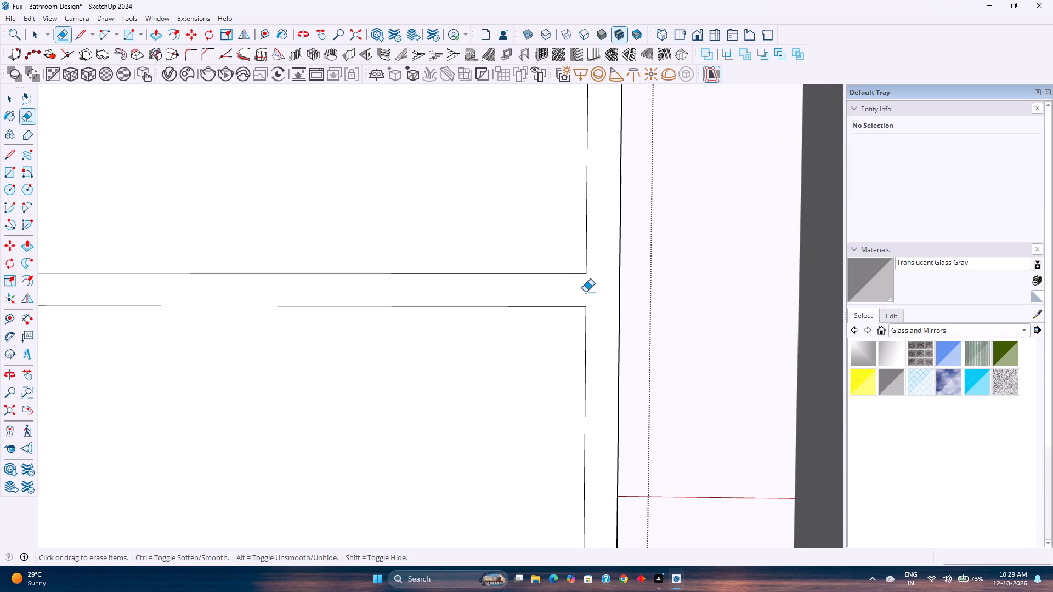
key("space")
Push the upper and lower front panels of the vanity inward 1'7" to hollow out both drawer openings.
scroll(557, 238, "down", 8)
middle_click_drag(557, 238, 554, 322)
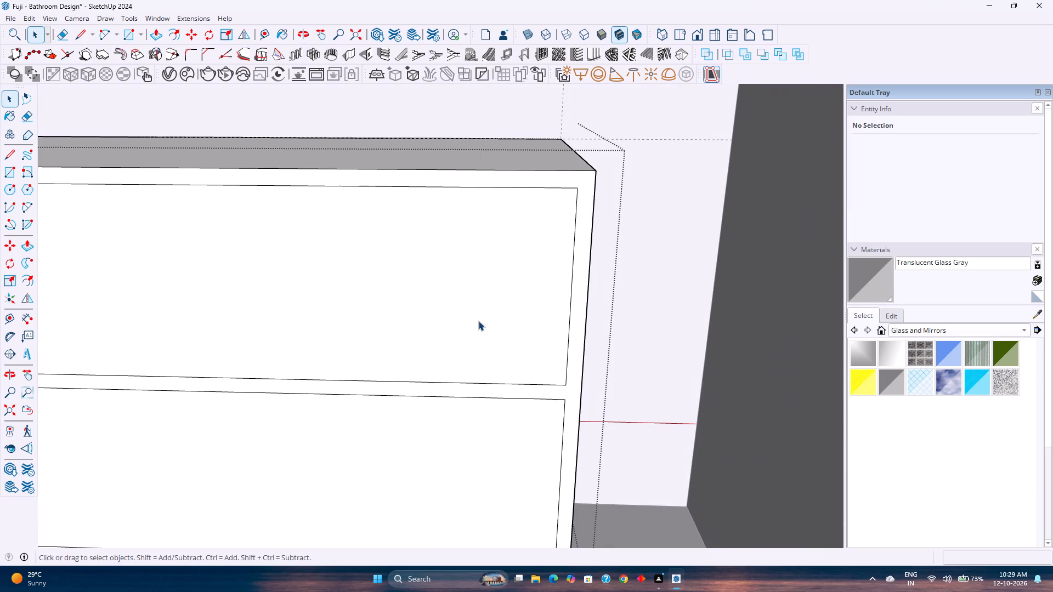
key("p")
left_click(462, 298)
key("1")
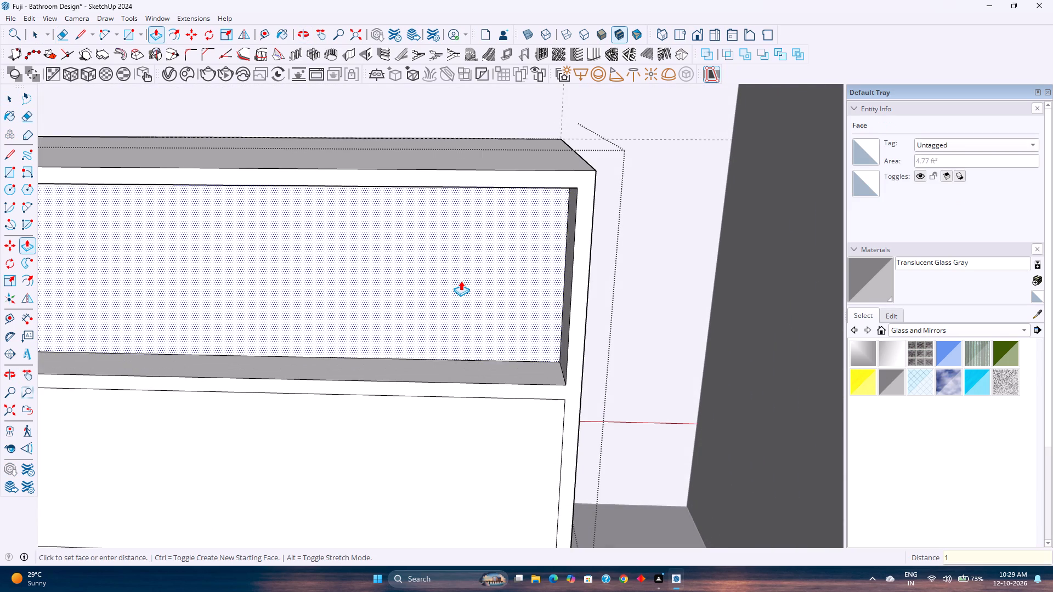
type("'7")
key("Return")
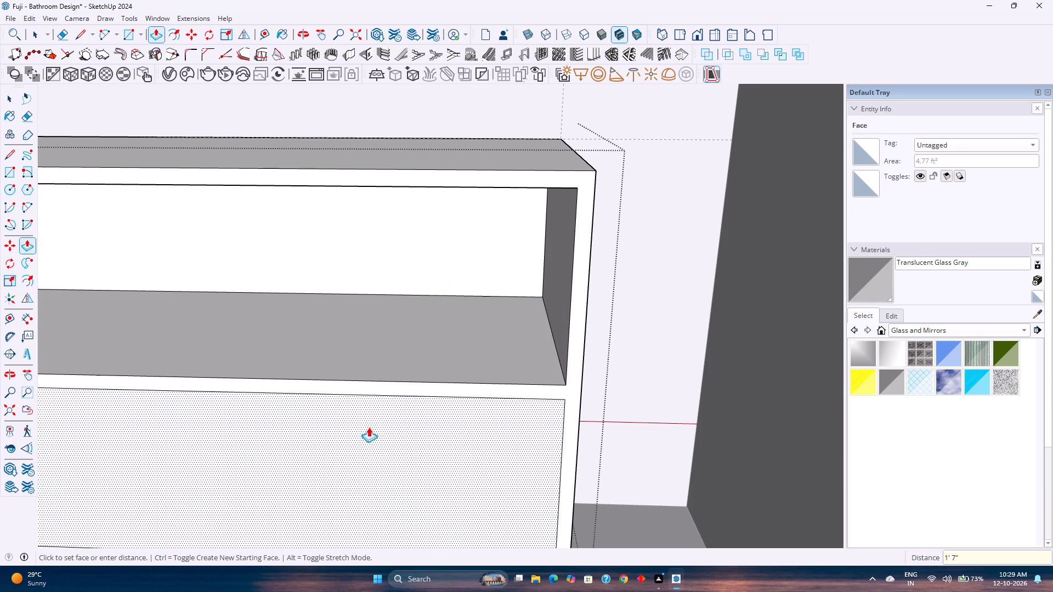
double_click(354, 454)
key("space")
Draw a 4'7" by 1' 1/2" rectangle from corner to corner across the vanity's upper opening.
scroll(354, 455, "down", 2)
middle_click_drag(352, 455, 495, 403, "shift")
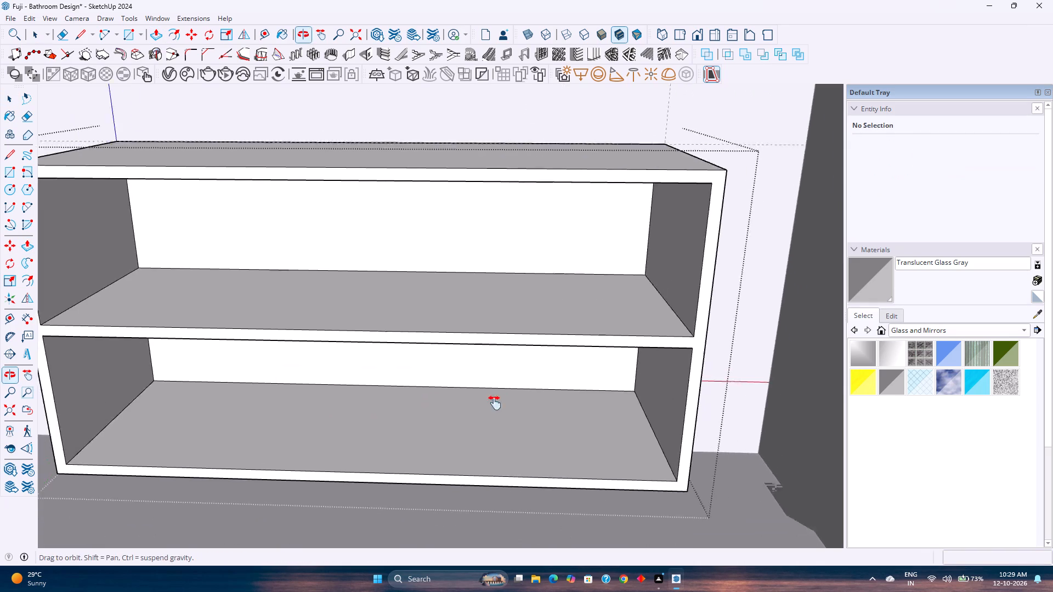
middle_click_drag(495, 403, 511, 397, "shift")
scroll(532, 389, "down", 5)
middle_click_drag(532, 389, 501, 293)
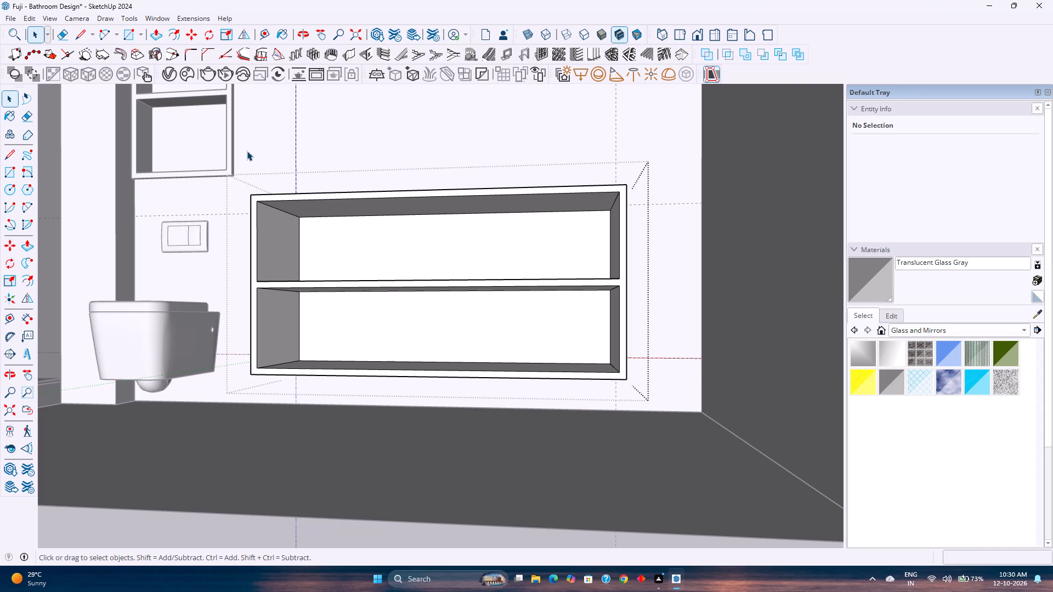
scroll(293, 219, "up", 3)
middle_click_drag(293, 219, 284, 237)
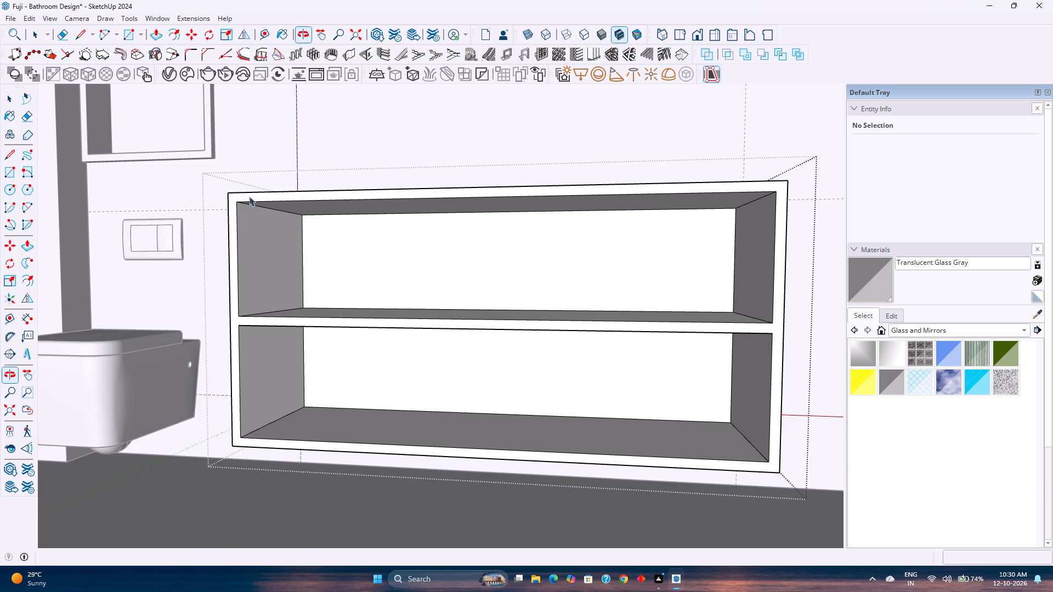
left_click(124, 32)
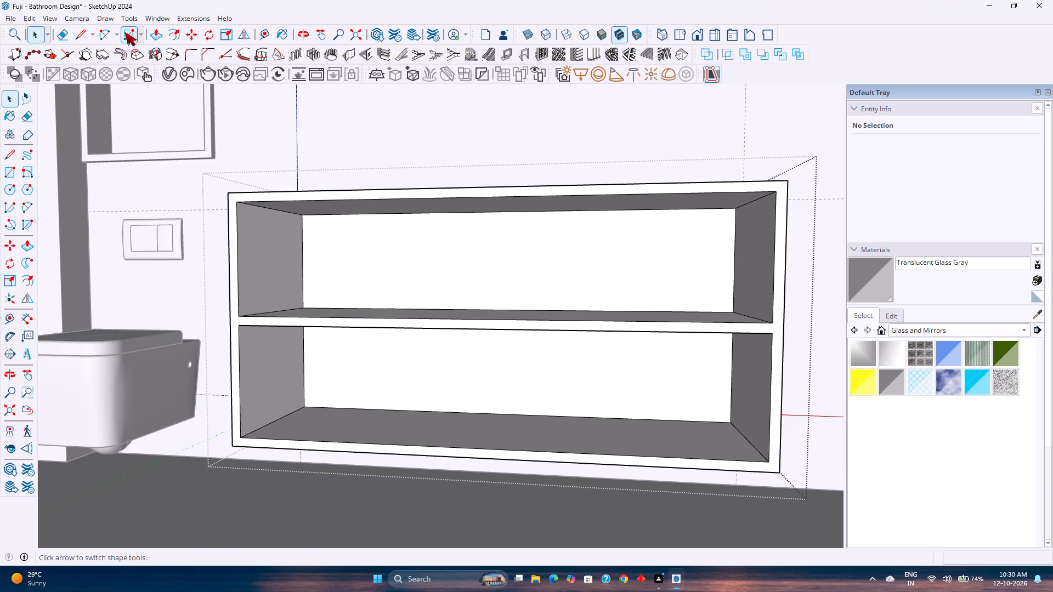
left_click(236, 201)
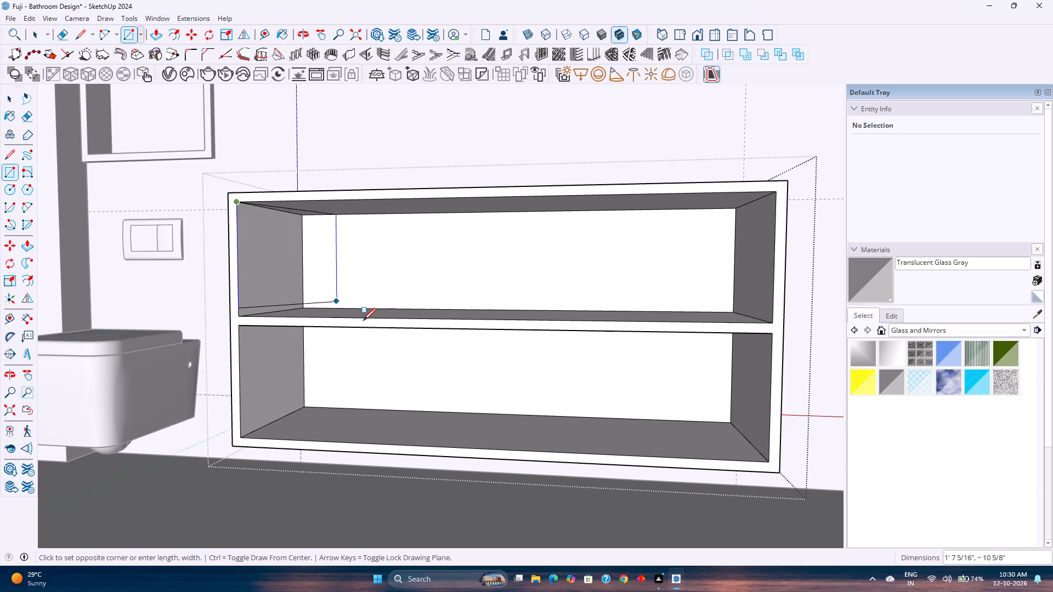
left_click(770, 322)
key("space")
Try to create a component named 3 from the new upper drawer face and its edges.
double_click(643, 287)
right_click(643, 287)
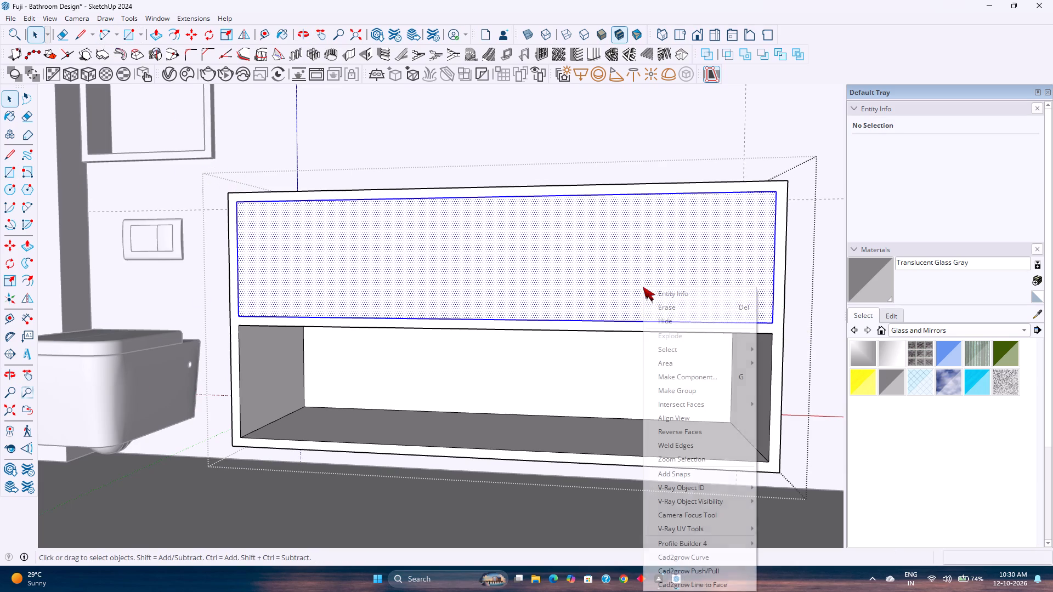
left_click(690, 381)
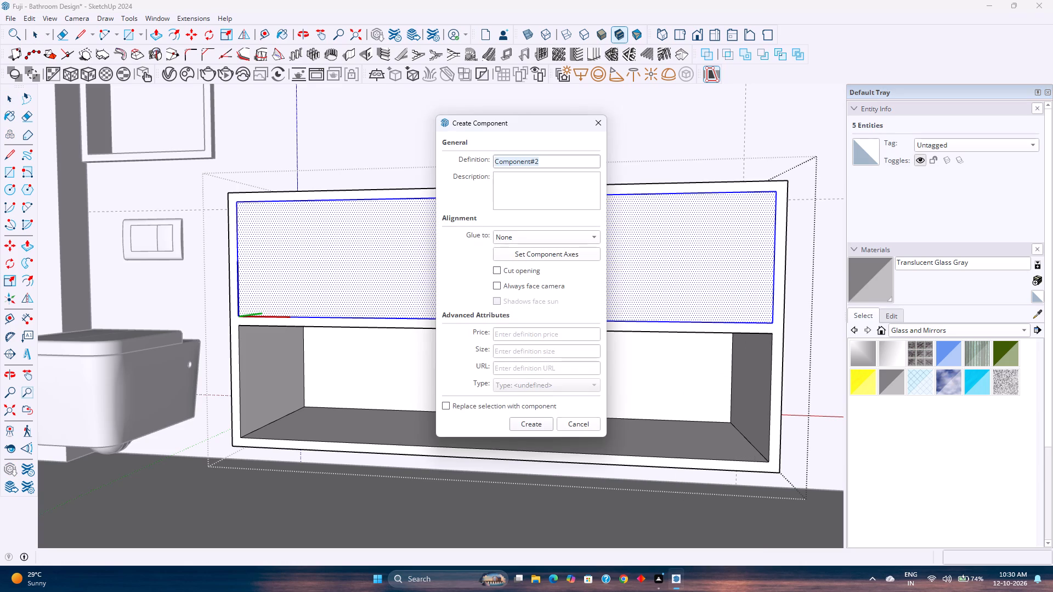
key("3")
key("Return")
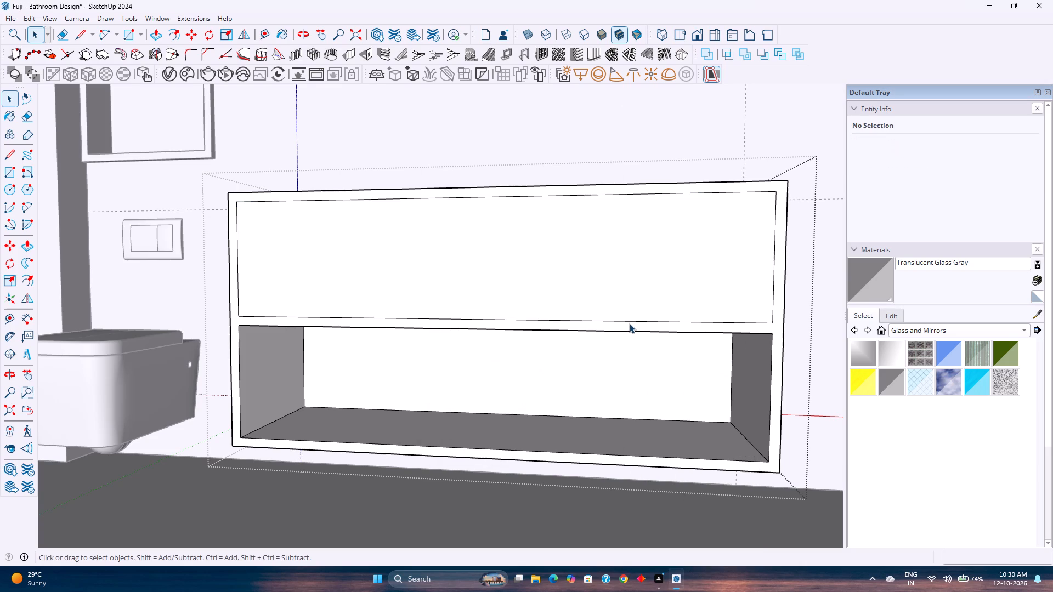
Group the upper drawer face with its edges and make it a component named 3, replacing the existing definition.
double_click(597, 276)
right_click(597, 276)
left_click(635, 382)
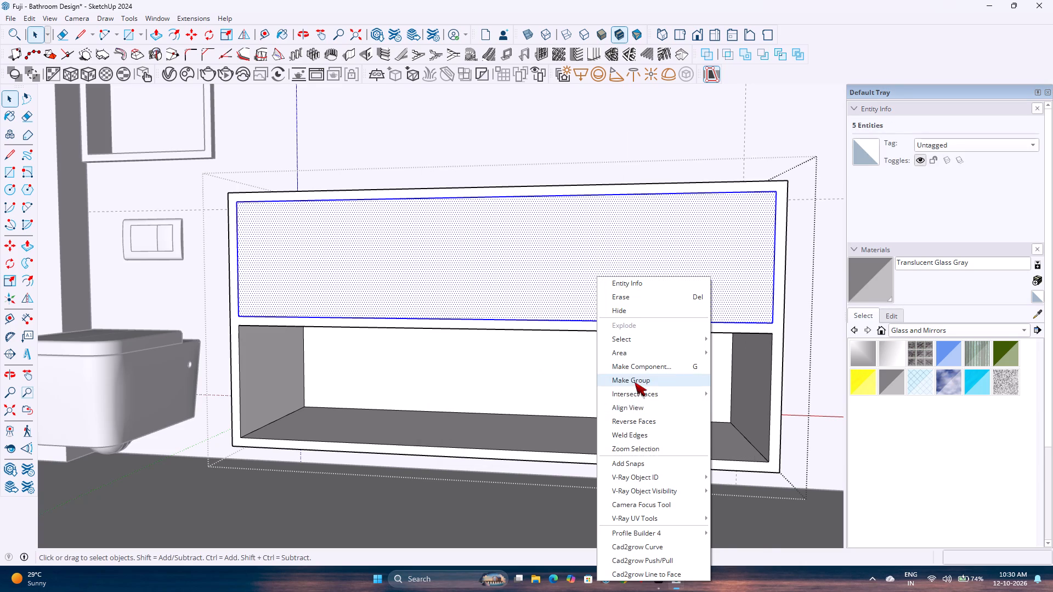
right_click(632, 293)
left_click(687, 383)
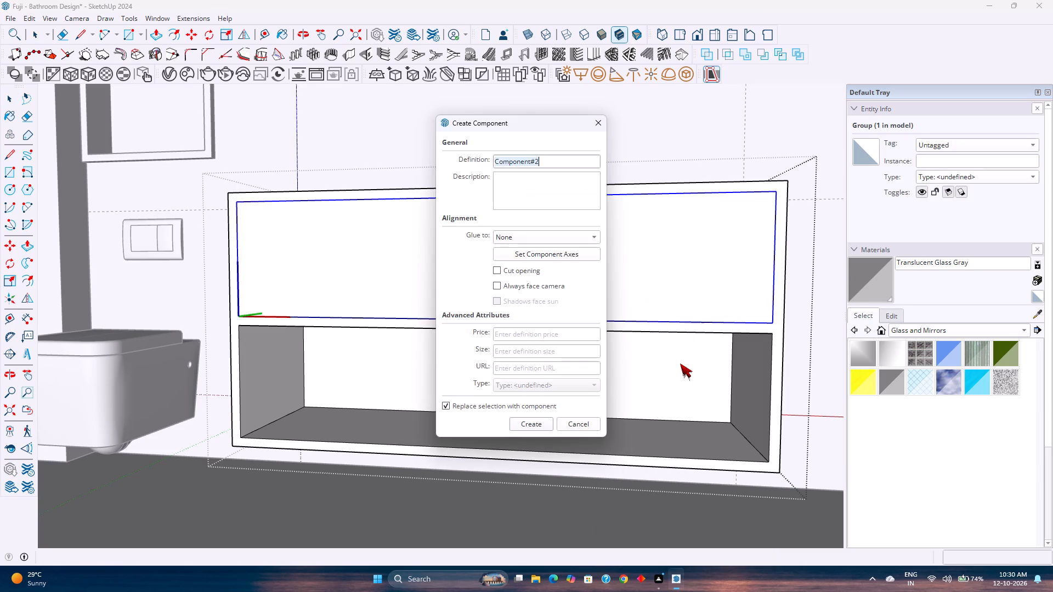
key("3")
key("Return")
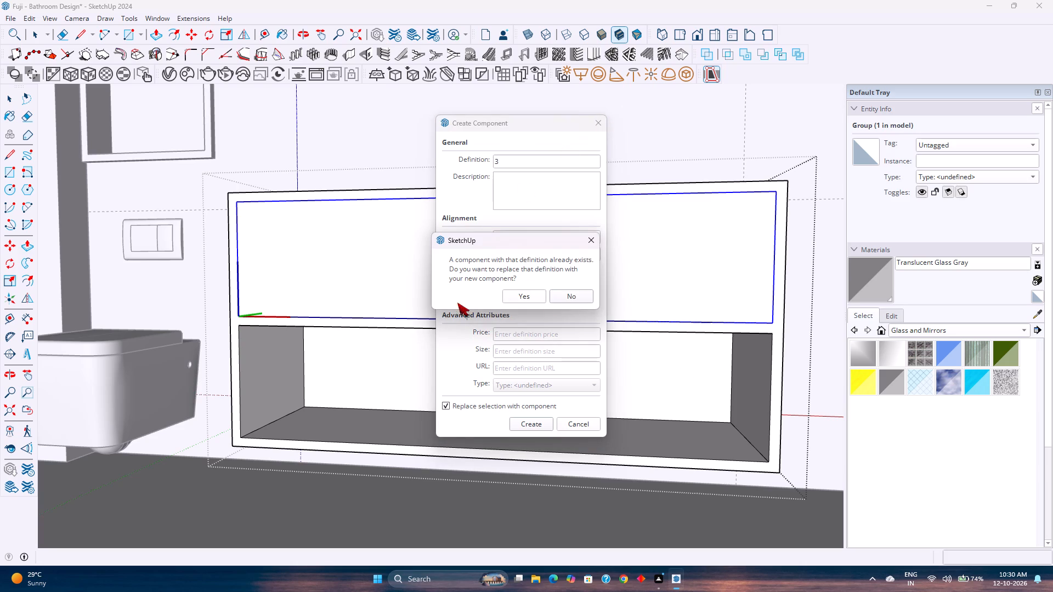
left_click(535, 295)
Copy the upper drawer front component 1' 1 1/2" down into the vanity's lower opening.
key("m")
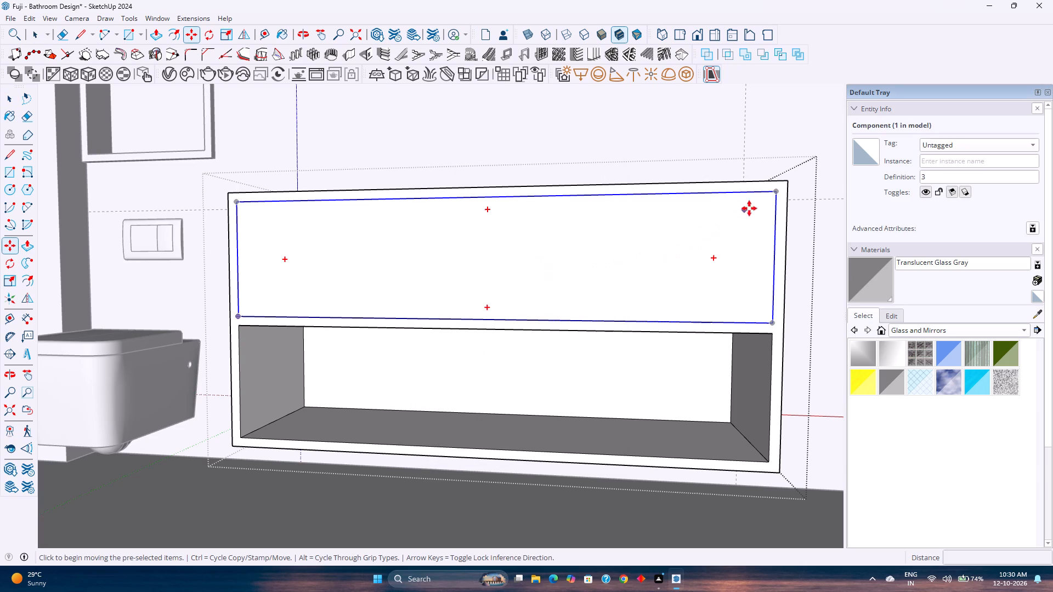
left_click(776, 191)
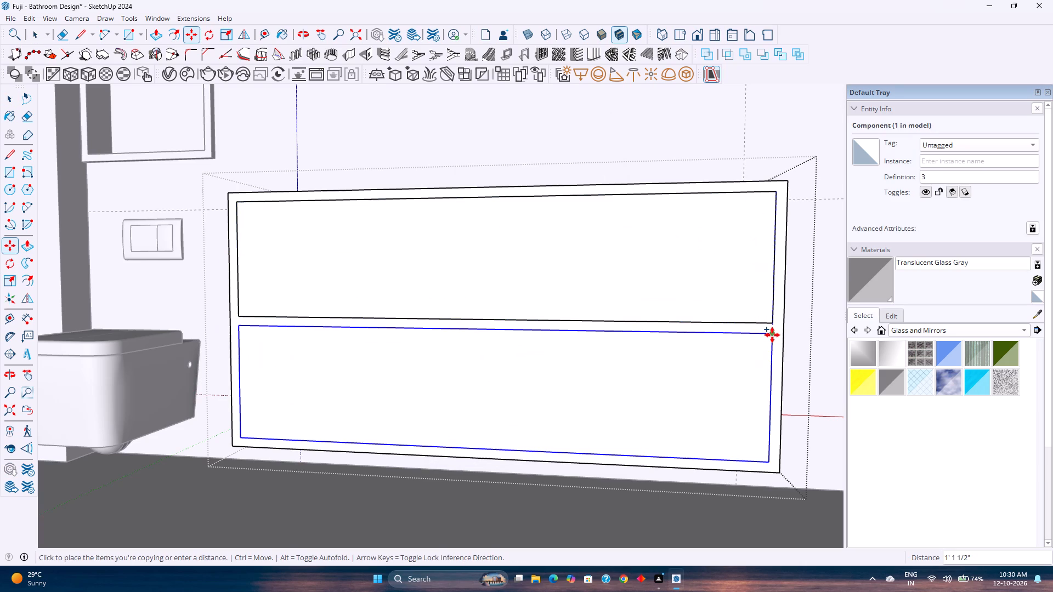
left_click(772, 335)
key("space")
Open the upper drawer front component and extrude its face 0.5" outward, giving both drawer fronts thickness.
double_click(592, 244)
scroll(592, 244, "up", 1)
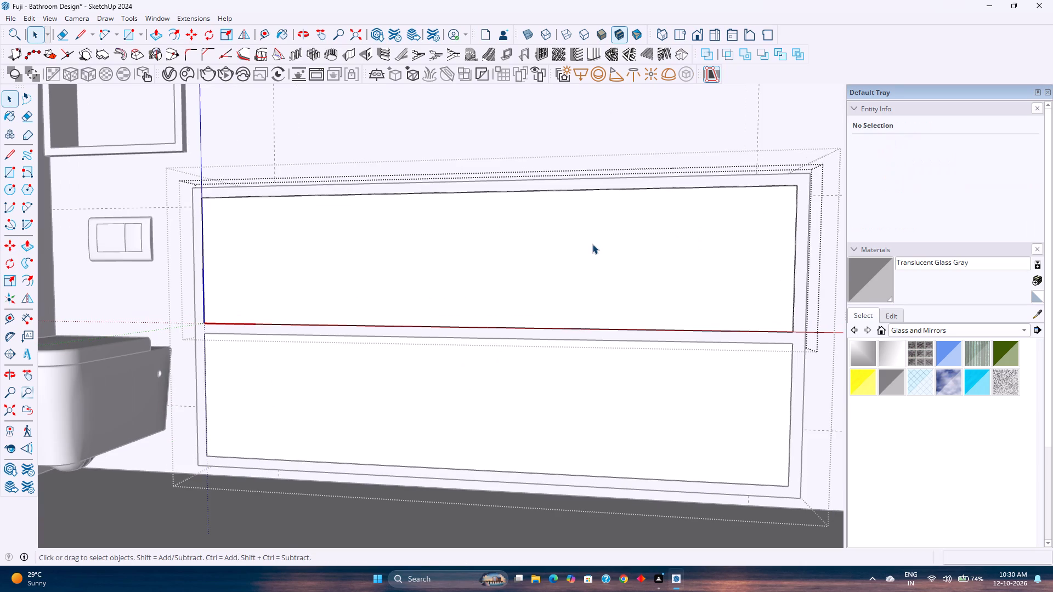
key("p")
left_click(557, 261)
middle_click_drag(547, 274, 473, 311)
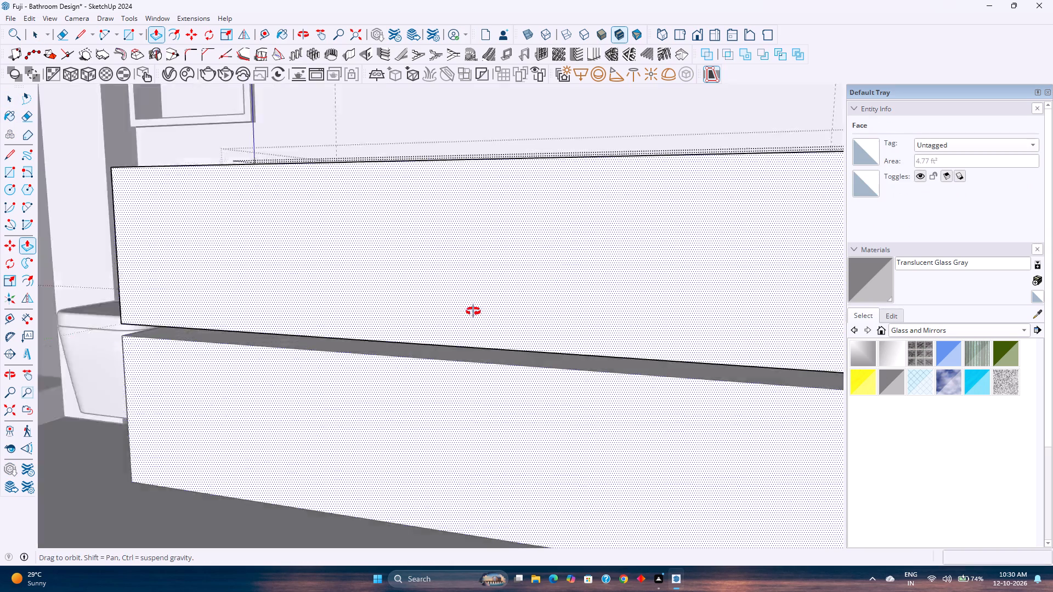
middle_click_drag(473, 311, 295, 346)
left_click(15, 402)
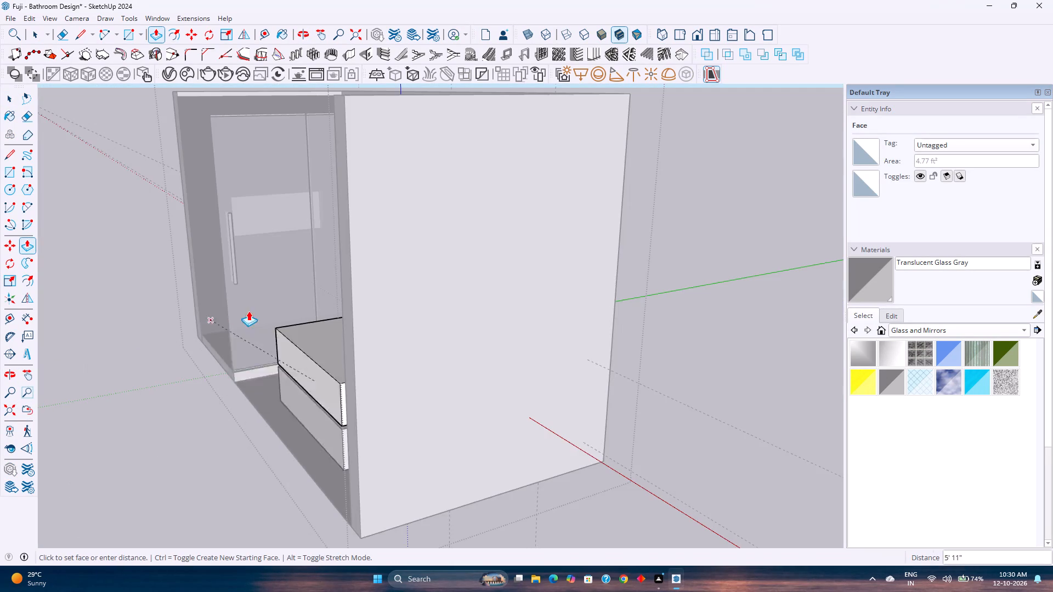
scroll(249, 333, "up", 9)
type("0.")
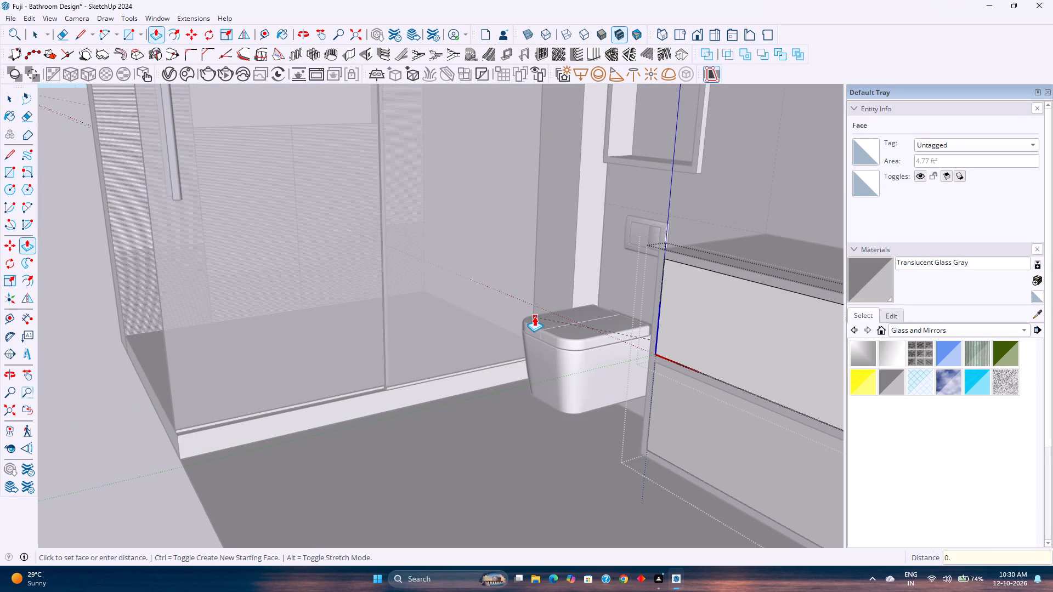
key("2")
key("BackSpace")
type("0.5")
key("Return")
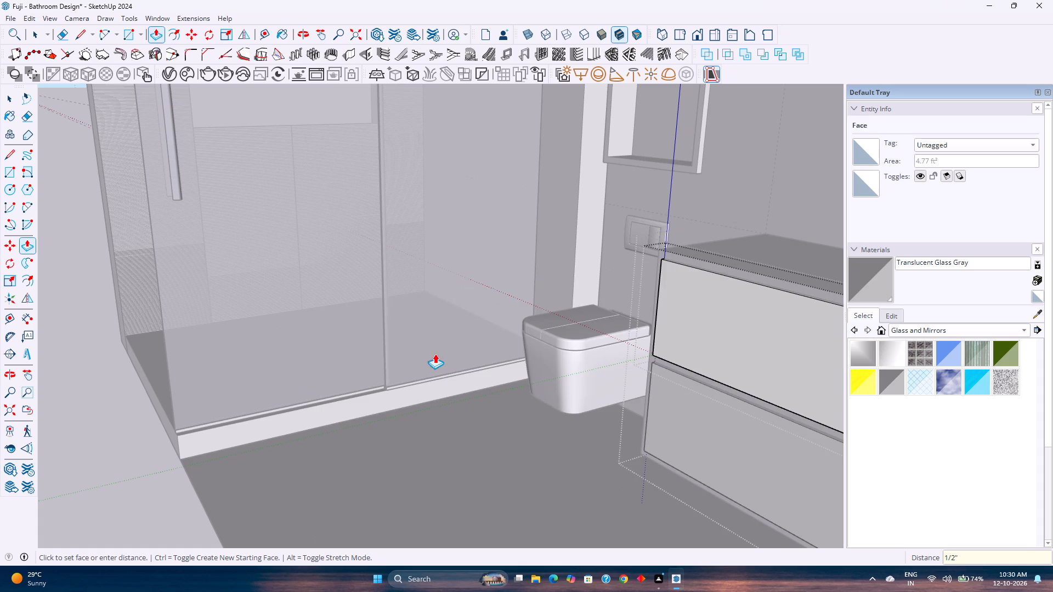
Examine the extruded drawer fronts and how their edges sit against the surrounding vanity frame.
middle_click_drag(519, 326, 476, 328, "shift")
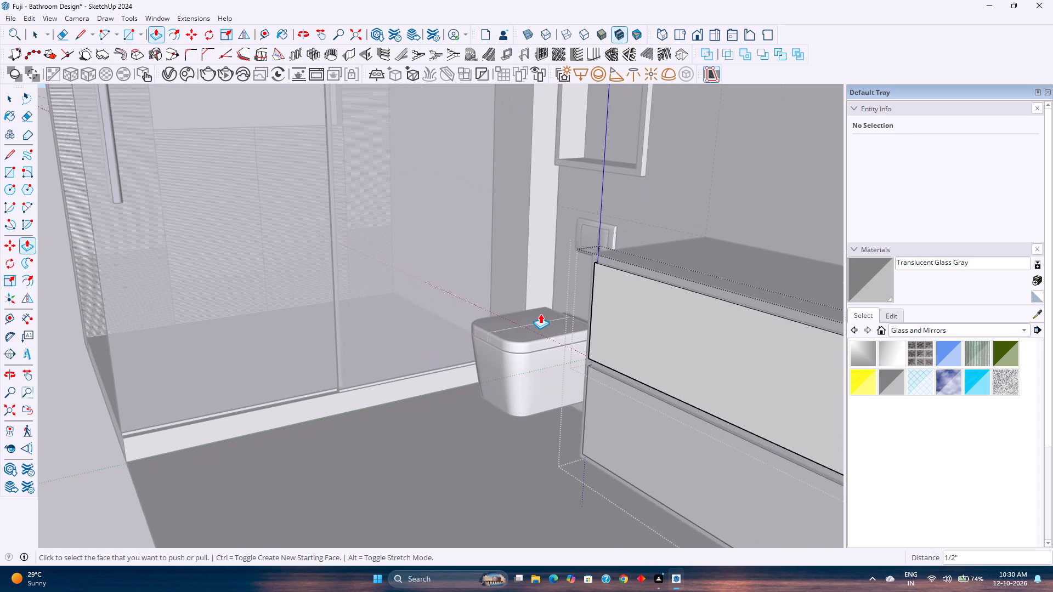
middle_click_drag(636, 319, 731, 295, "shift")
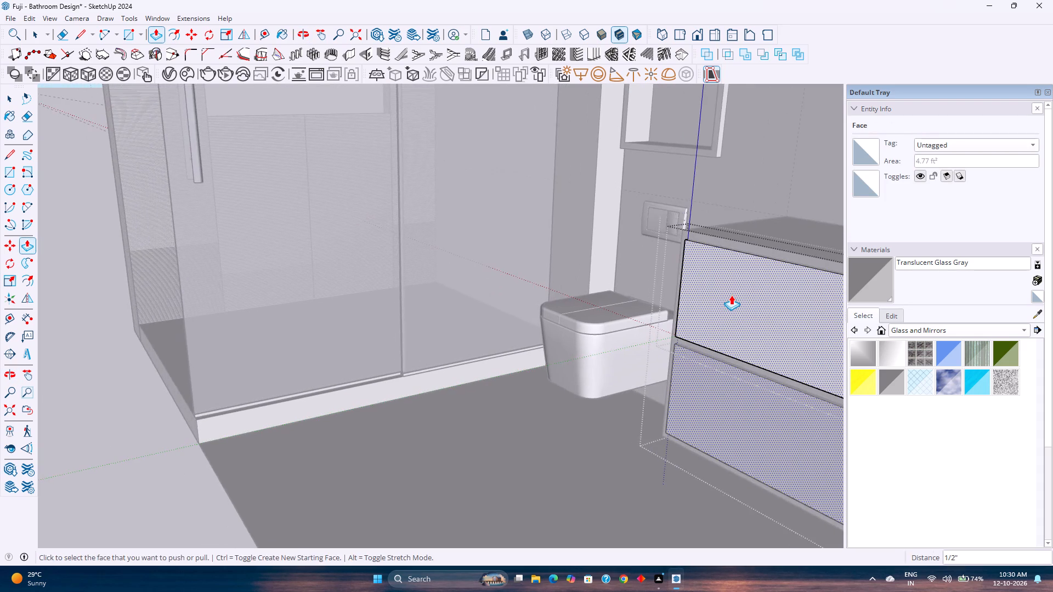
middle_click_drag(731, 295, 609, 300, "shift")
scroll(633, 297, "down", 4)
middle_click_drag(642, 297, 525, 272, "shift")
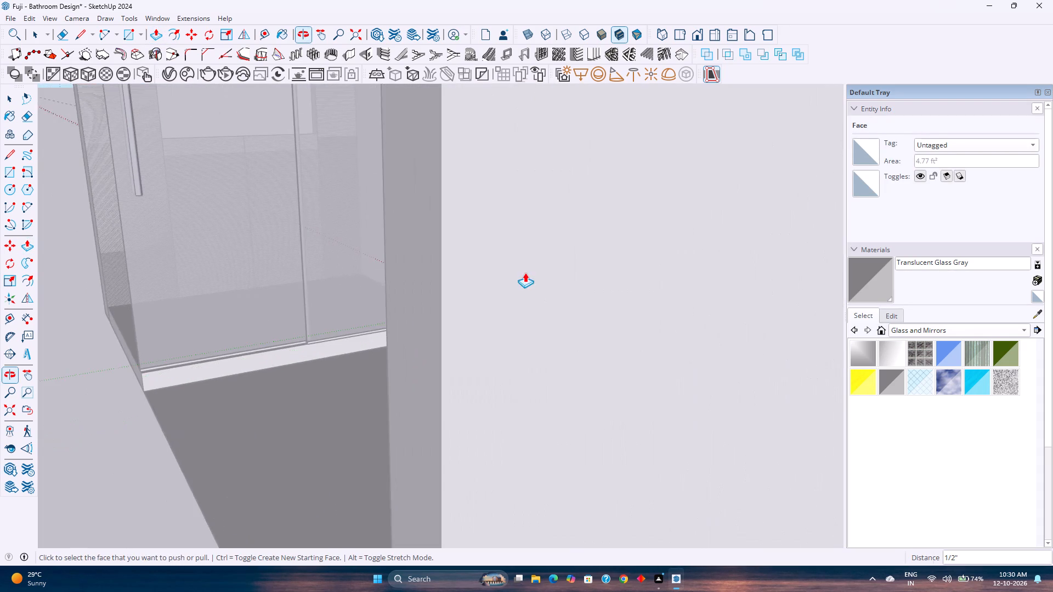
middle_click_drag(529, 273, 983, 298, "shift")
middle_click_drag(726, 296, 610, 284, "shift")
middle_click_drag(575, 288, 786, 322)
scroll(344, 317, "down", 11)
middle_click_drag(341, 317, 489, 418, "shift")
scroll(494, 403, "up", 4)
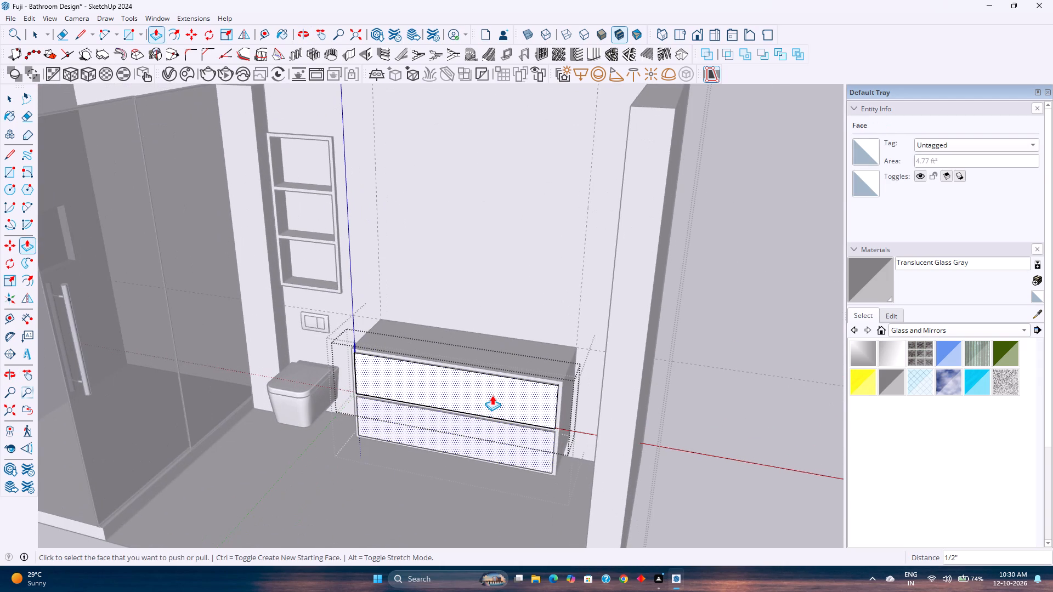
scroll(518, 351, "up", 10)
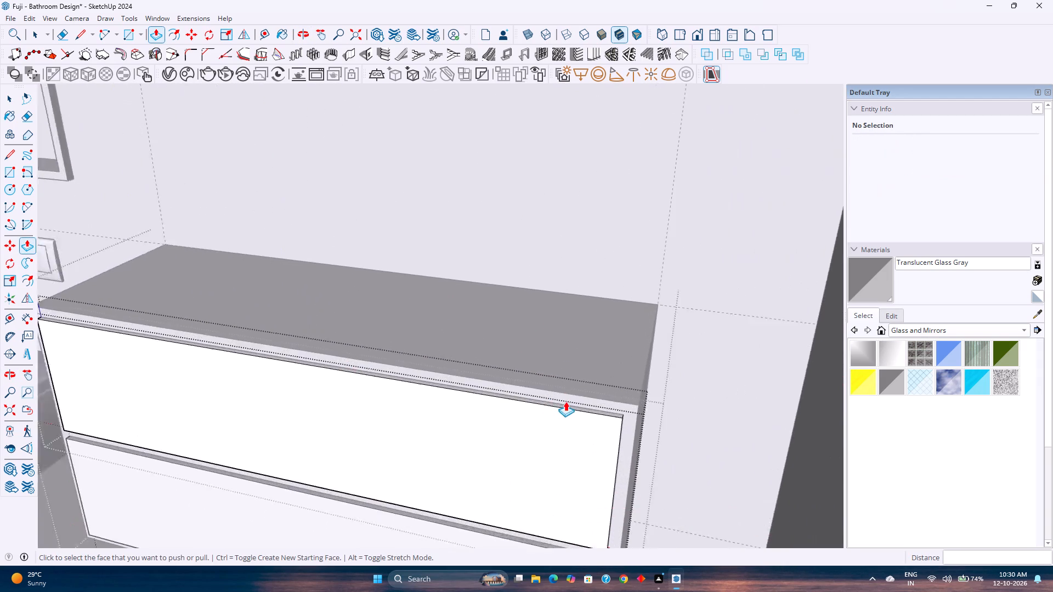
scroll(565, 401, "up", 17)
middle_click_drag(629, 415, 562, 373)
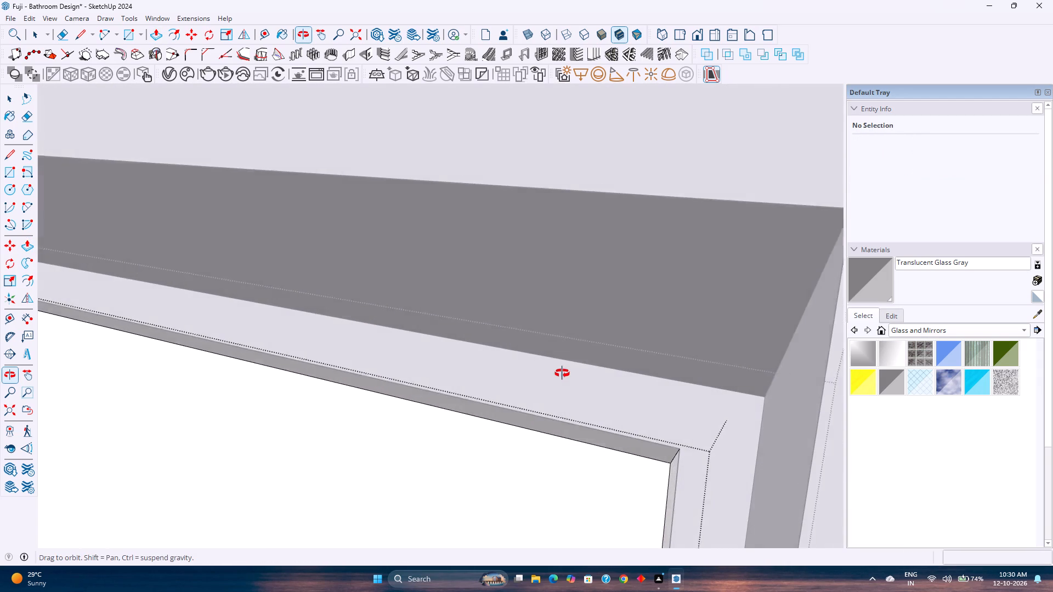
middle_click_drag(562, 373, 562, 372)
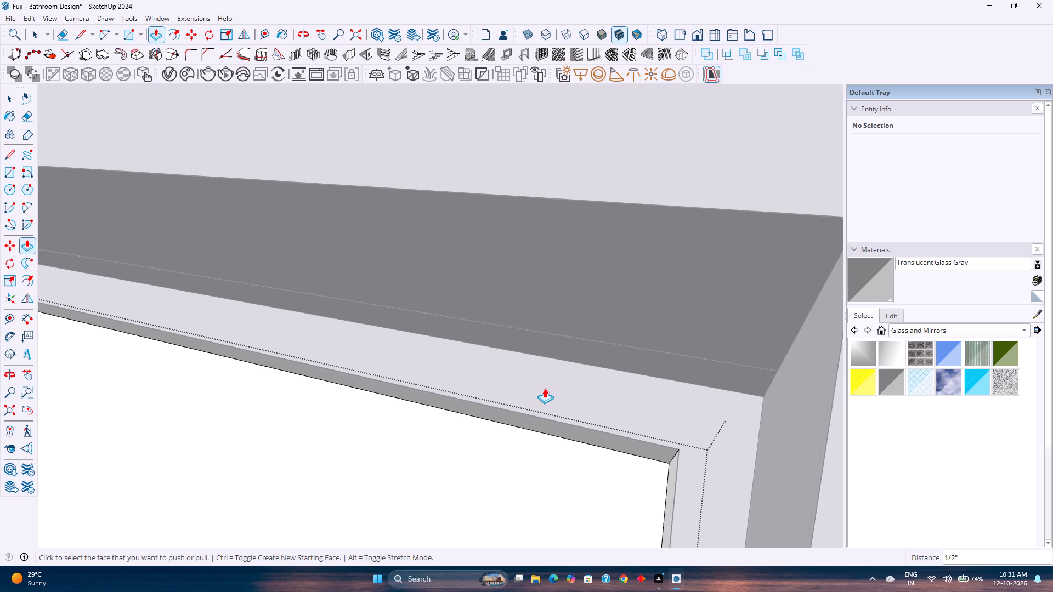
scroll(545, 388, "down", 2)
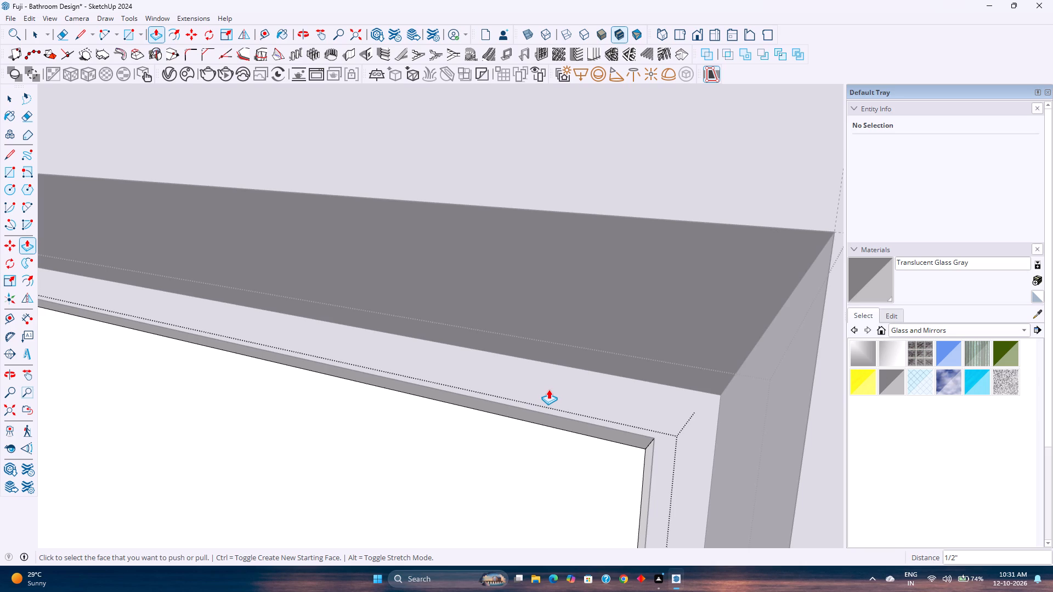
Close the drawer front component and inspect the upper drawer front's corner against the vanity frame.
key("space")
scroll(551, 390, "down", 2)
key("Escape")
scroll(551, 390, "down", 3)
middle_click_drag(552, 390, 609, 368)
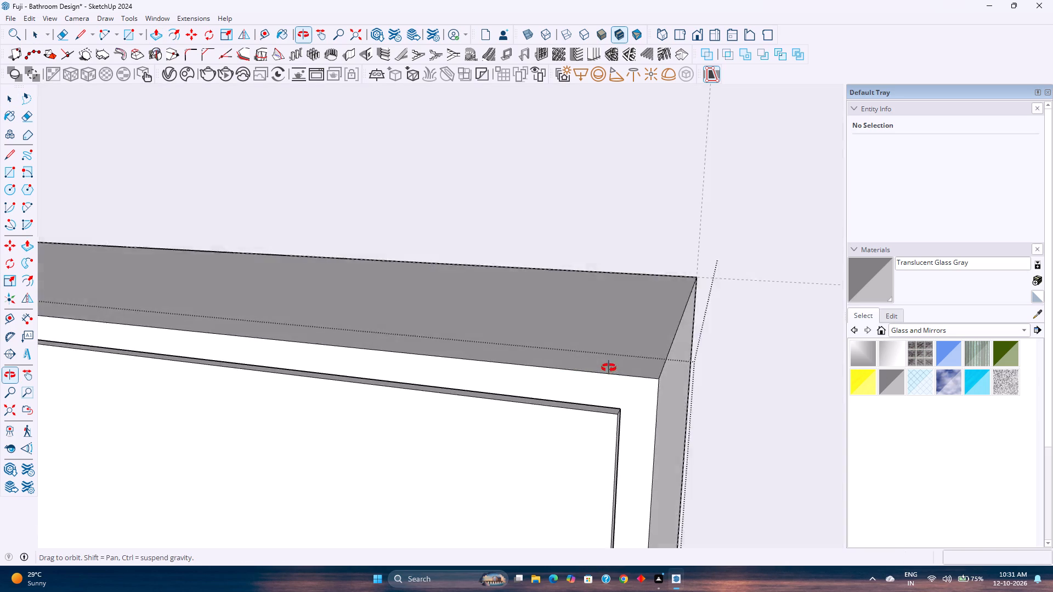
middle_click_drag(609, 368, 612, 366)
middle_click(612, 366)
scroll(612, 366, "down", 8)
scroll(607, 367, "up", 1)
scroll(607, 367, "down", 7)
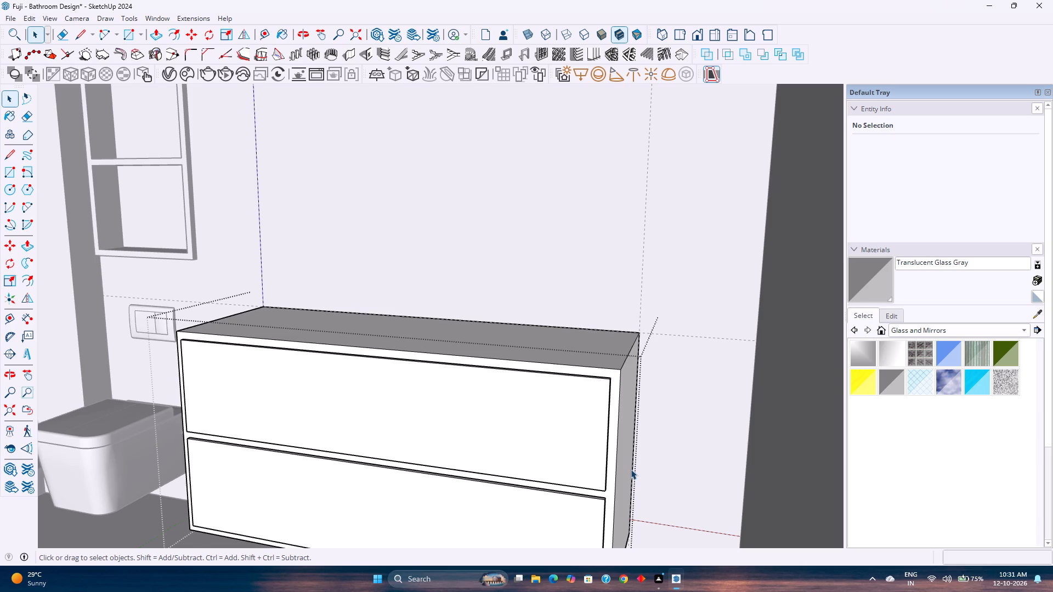
scroll(609, 364, "up", 4)
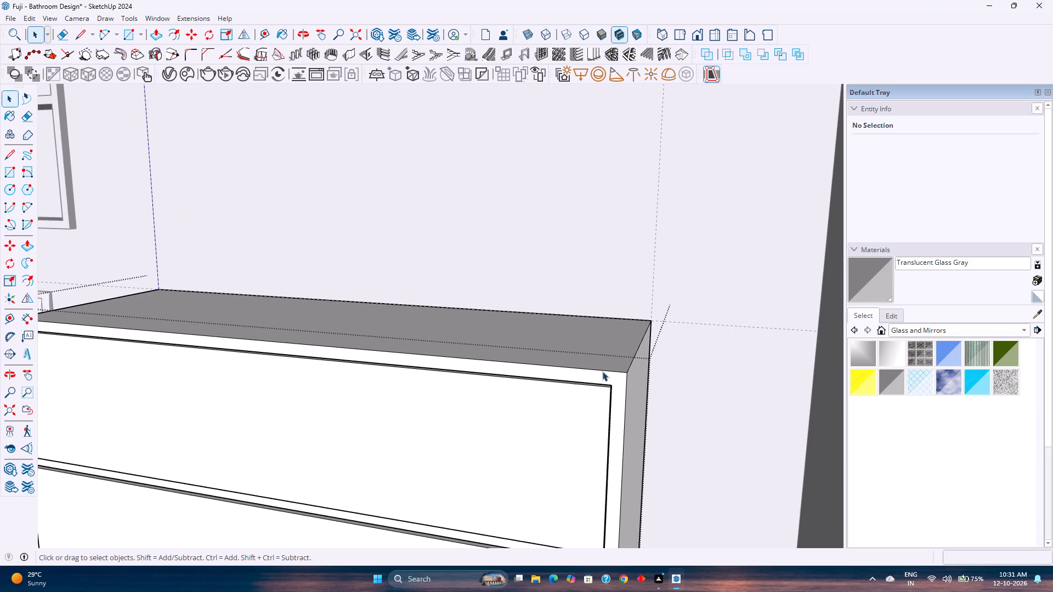
scroll(601, 373, "up", 8)
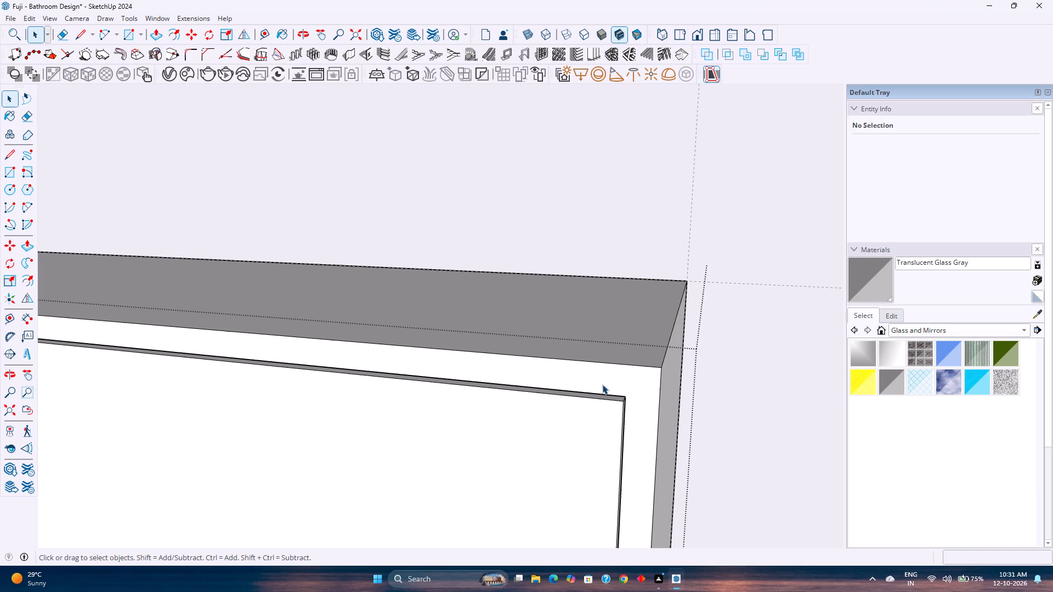
scroll(615, 403, "up", 4)
middle_click_drag(615, 403, 513, 391)
scroll(513, 391, "down", 2)
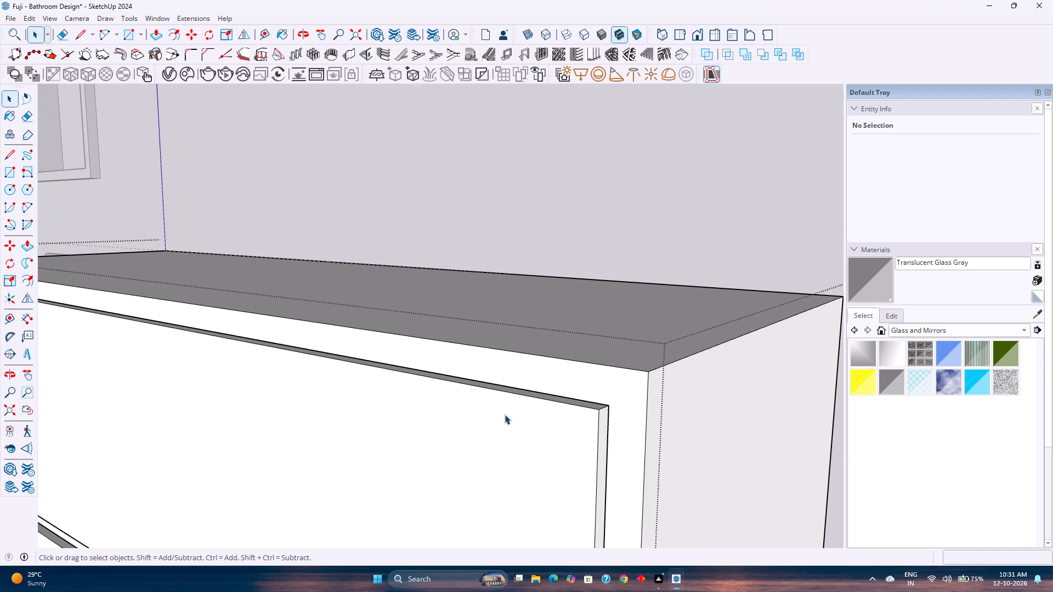
Open the upper drawer front component and extrude its front face another 0.5" outward.
double_click(505, 414)
key("p")
left_click(507, 436)
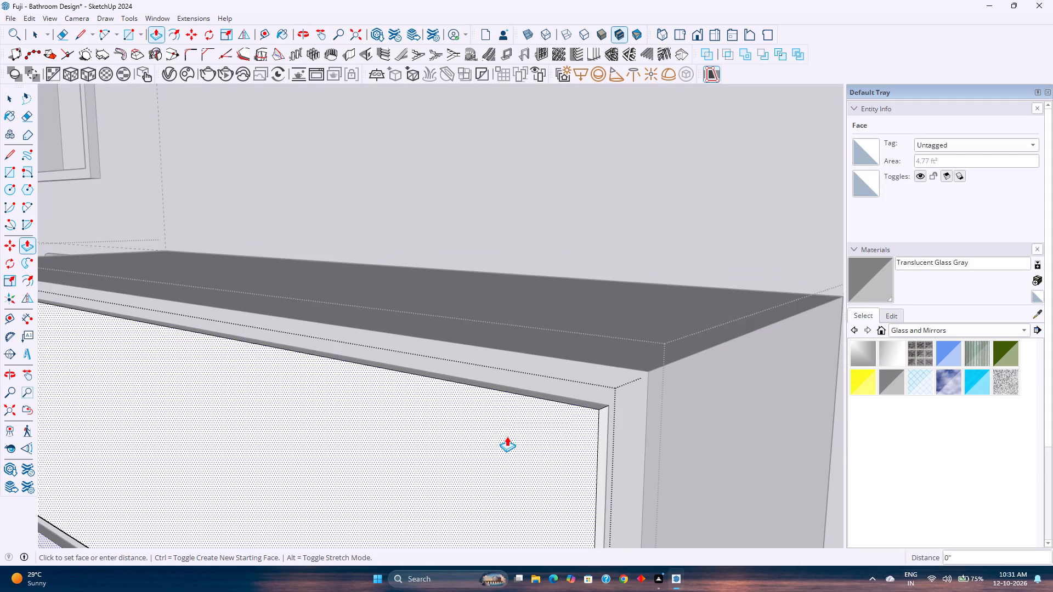
type("0.5")
key("Return")
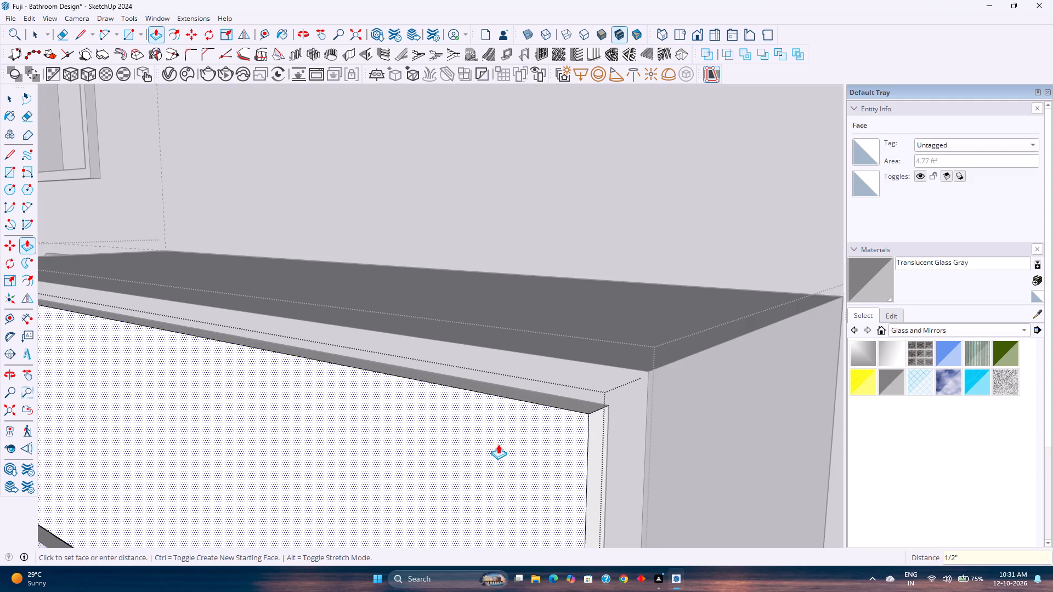
key("space")
Place horizontal guides on the drawer front's face, 0.5" below its top edge and 1" below that guide.
scroll(547, 403, "up", 3)
scroll(605, 422, "up", 2)
middle_click_drag(605, 422, 594, 415)
scroll(593, 414, "down", 1)
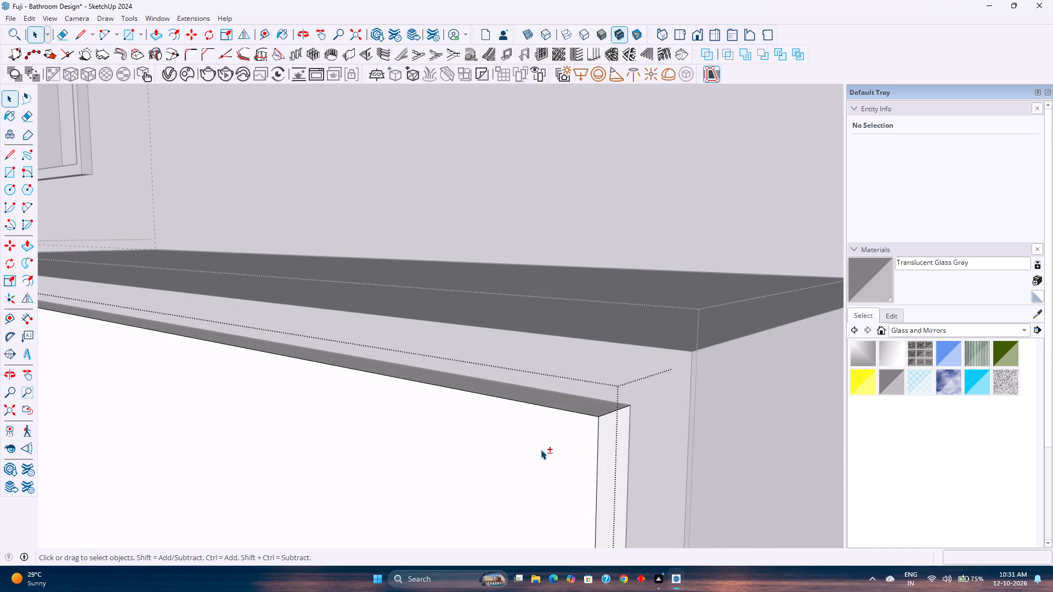
middle_click_drag(541, 449, 545, 380, "shift")
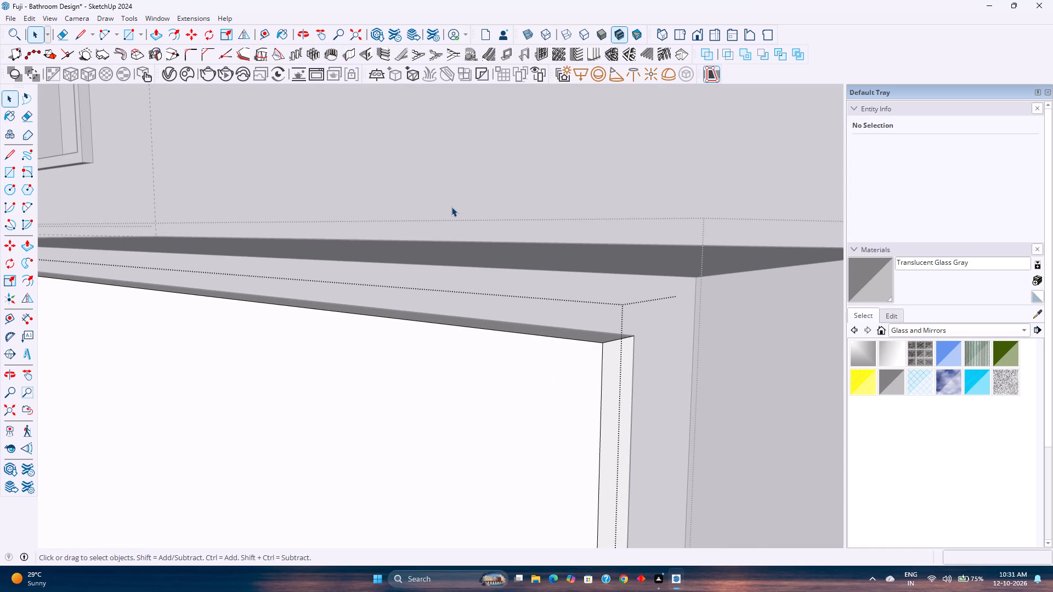
left_click(261, 41)
left_click(566, 338)
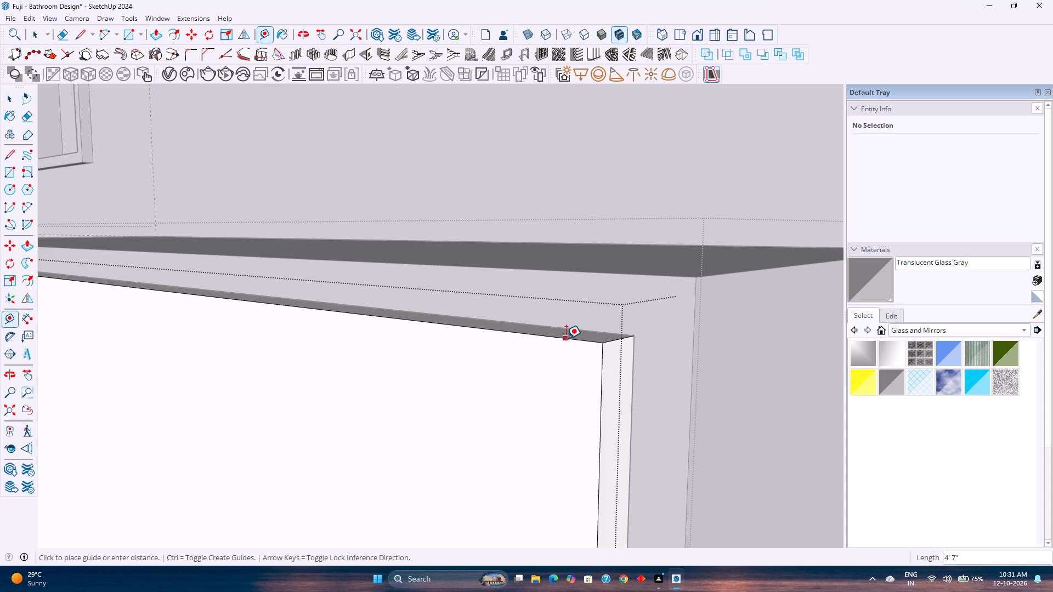
type("0.5")
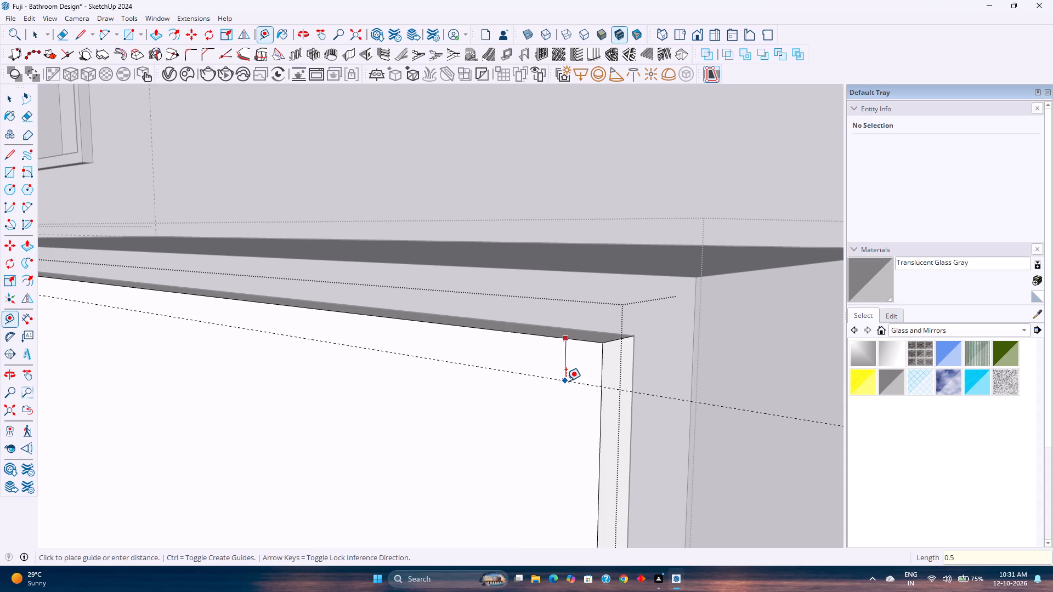
key("Return")
left_click(568, 370)
key("1")
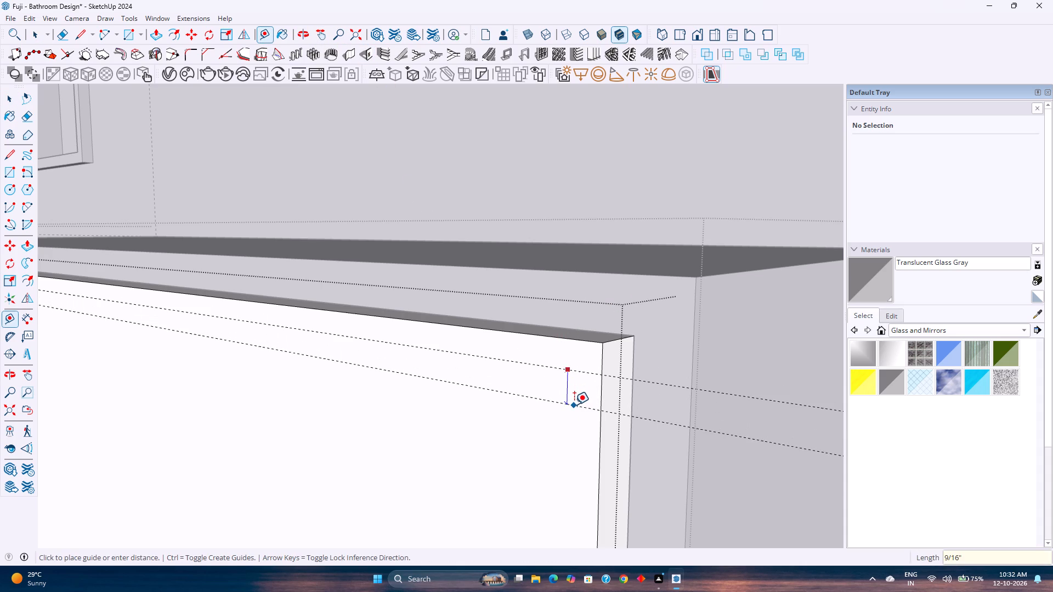
key("Return")
Carry both guides across the drawer front's end face, 1/2" below its top edge and 1" below that guide.
middle_click_drag(567, 402, 415, 379)
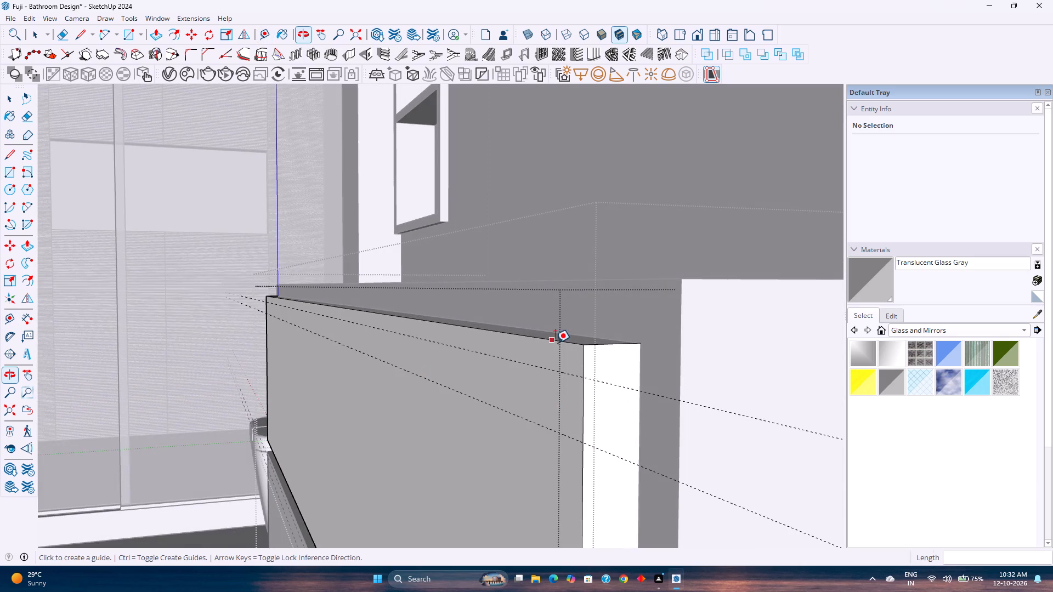
left_click(614, 345)
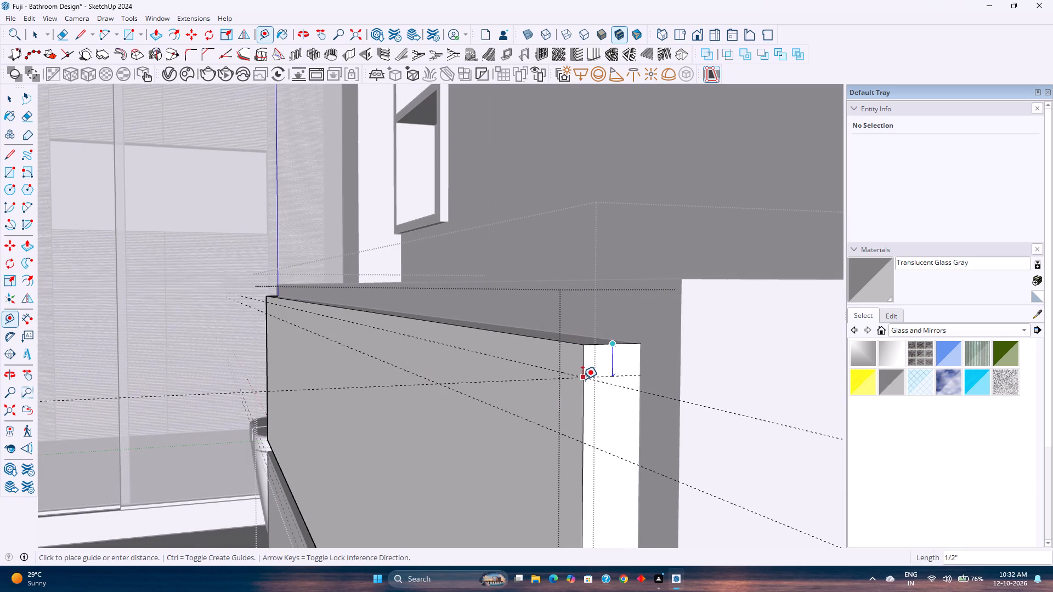
left_click(582, 379)
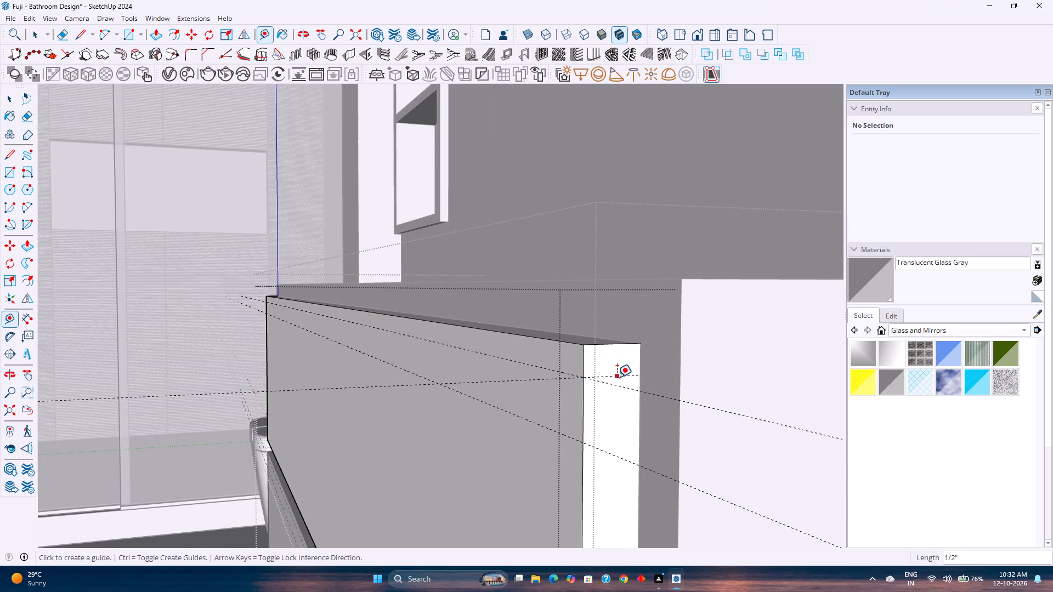
left_click(617, 377)
left_click(586, 443)
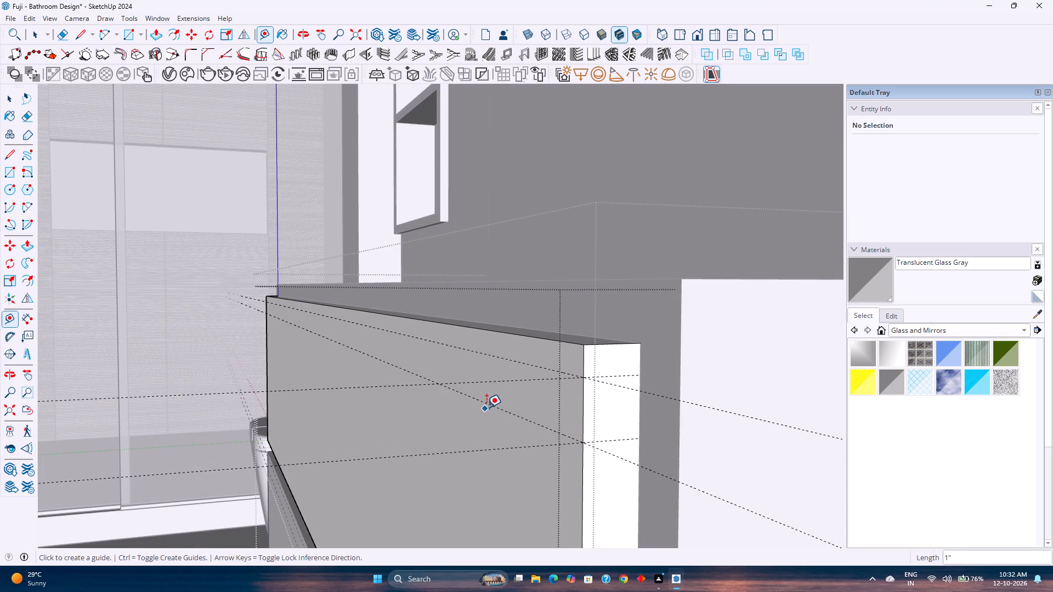
Place a vertical guide on the drawer front's end face, 1/2" in from its front edge.
middle_click_drag(604, 425, 553, 383)
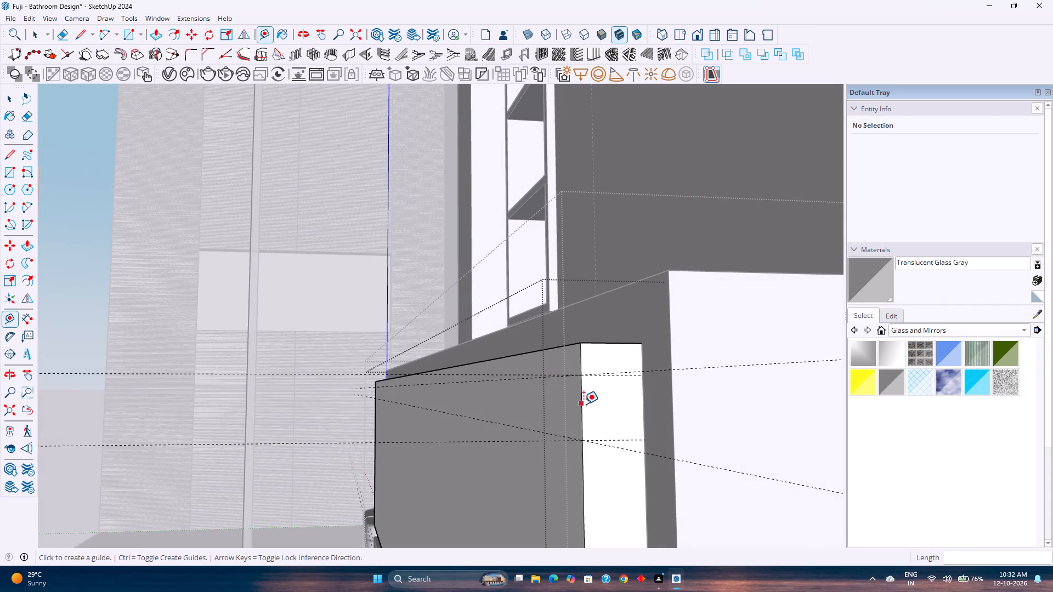
left_click(584, 404)
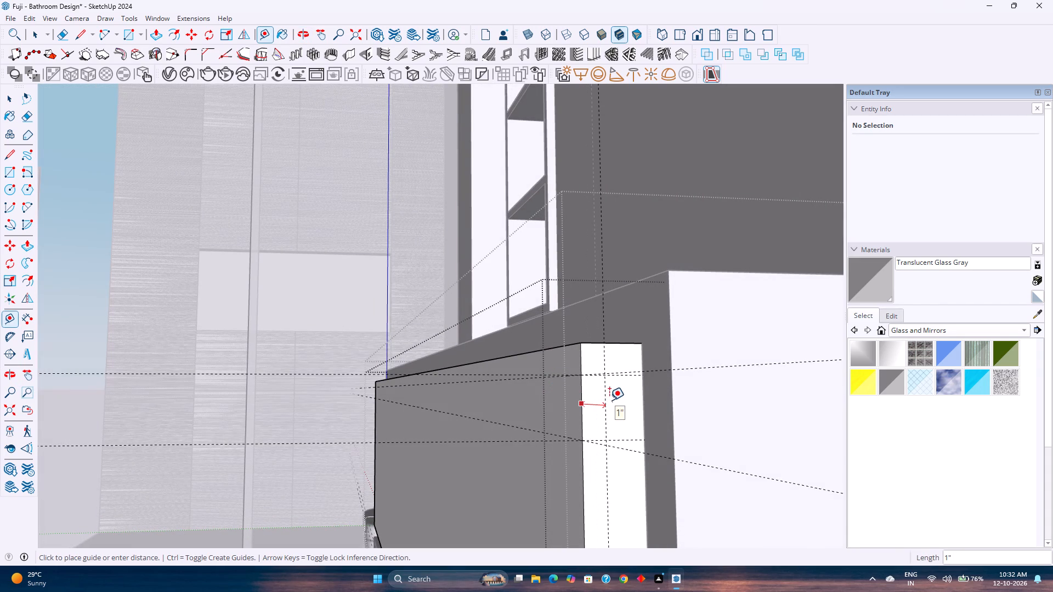
scroll(609, 400, "up", 10)
middle_click_drag(608, 400, 558, 400)
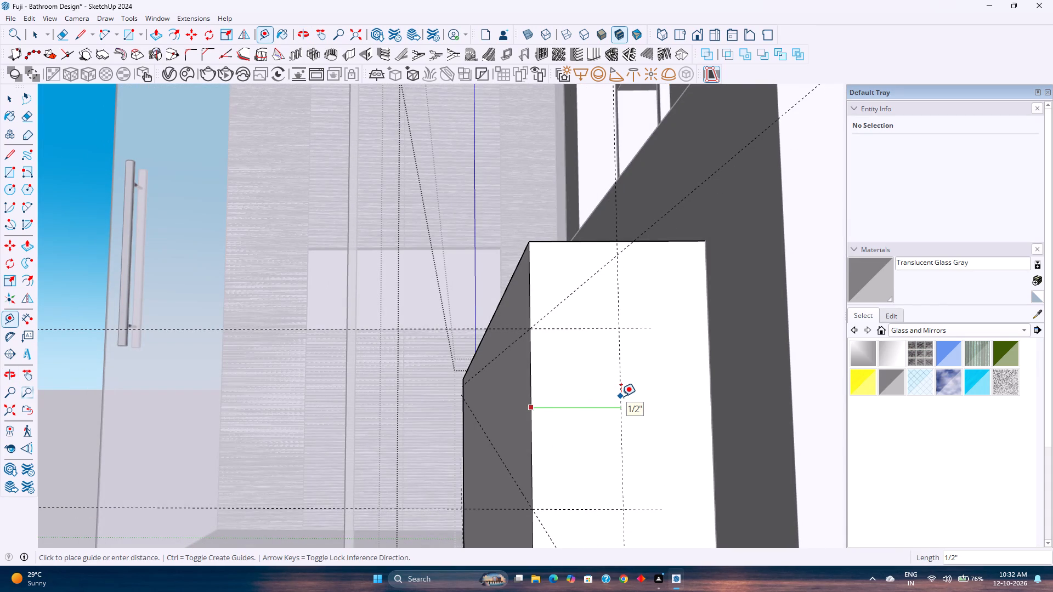
left_click(621, 396)
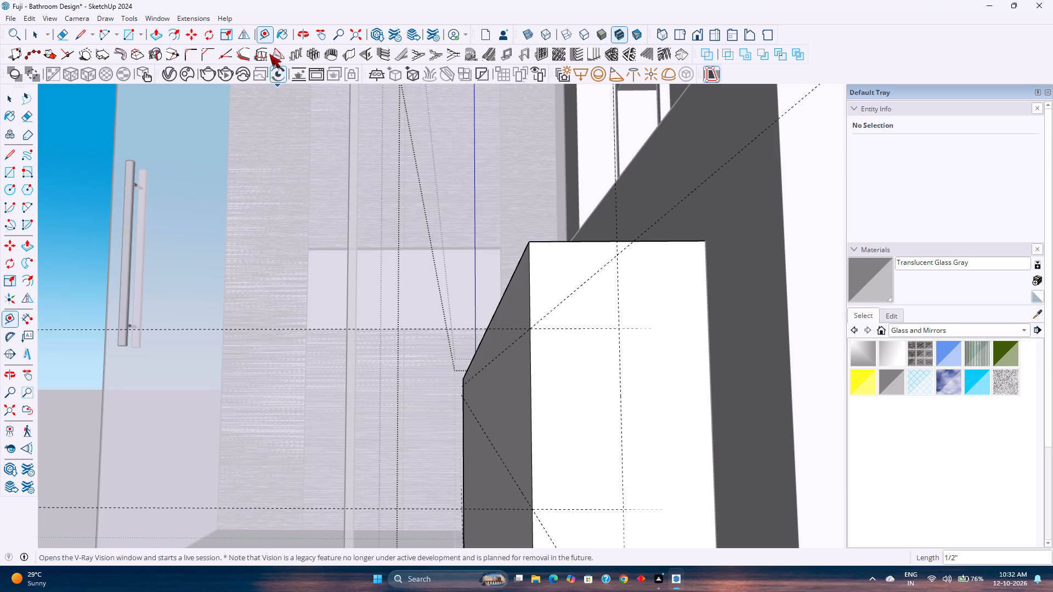
Draw a 1/2" by 1" rectangle on the drawer front's end face between the guides.
left_click(127, 35)
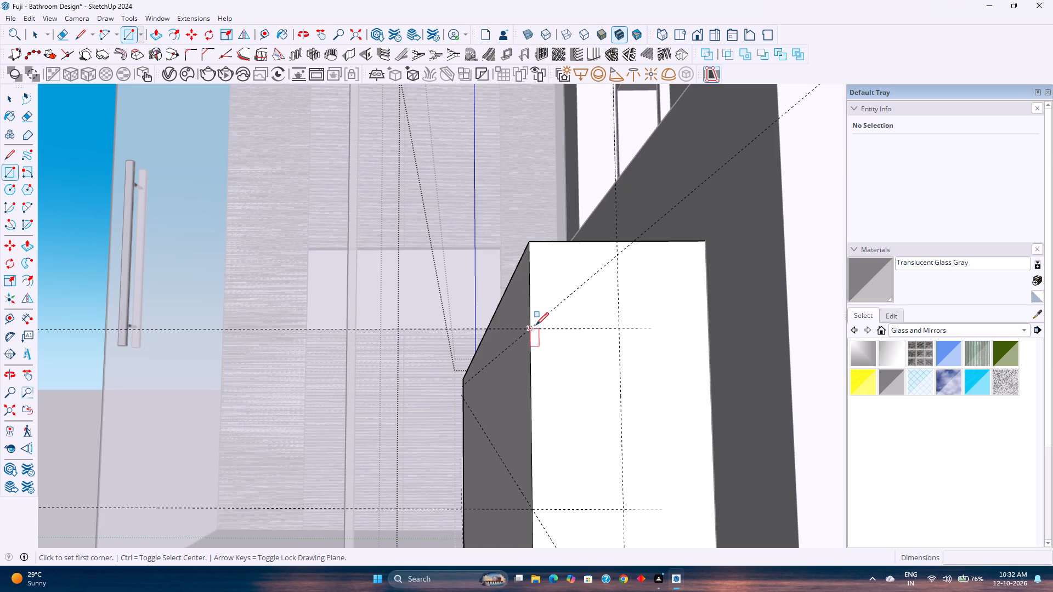
left_click(536, 325)
left_click(622, 510)
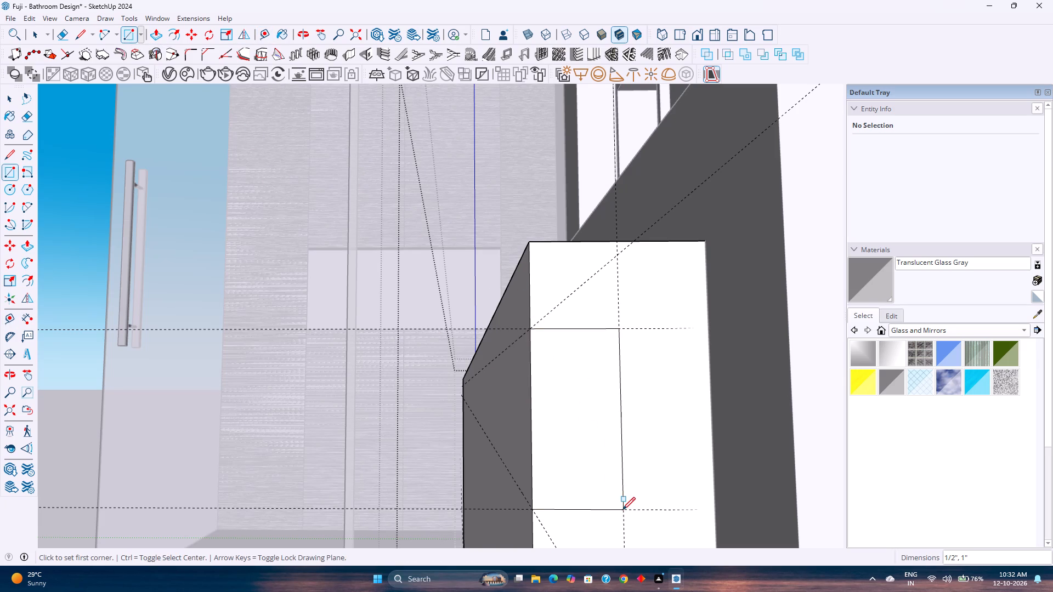
Push the small rectangle through the drawer front's full 4' 7" length to cut a finger-pull groove, and close the component.
key("p")
left_click(586, 469)
scroll(507, 452, "down", 3)
middle_click_drag(506, 452, 797, 488)
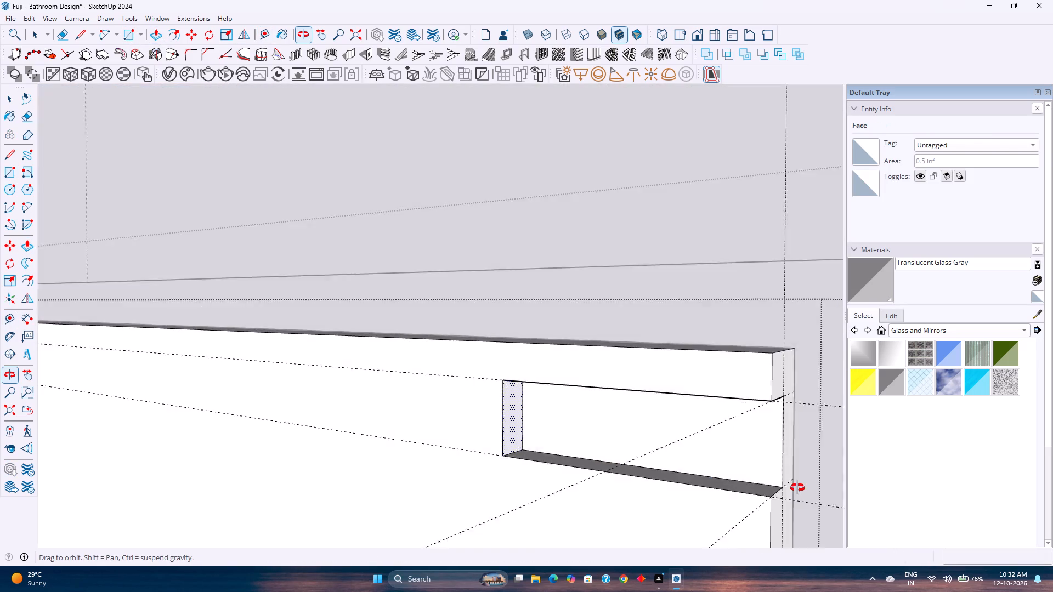
middle_click_drag(797, 488, 800, 488)
scroll(795, 484, "down", 5)
scroll(623, 456, "down", 3)
middle_click_drag(562, 451, 980, 475, "shift")
scroll(980, 475, "down", 1, "shift")
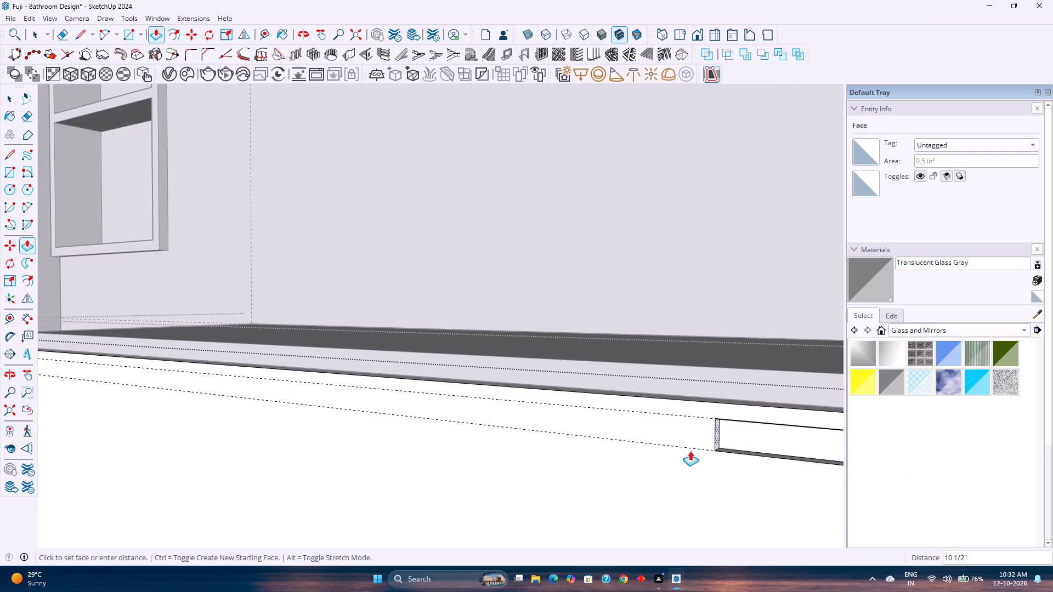
scroll(371, 428, "down", 4)
middle_click_drag(366, 428, 751, 465, "shift")
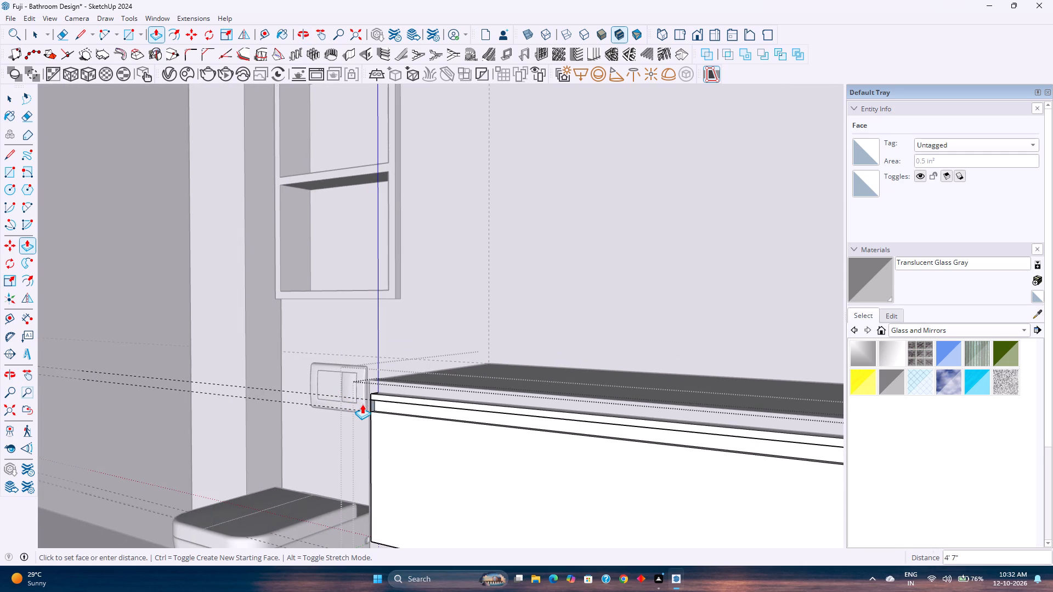
left_click(367, 404)
key("space")
scroll(367, 404, "down", 8)
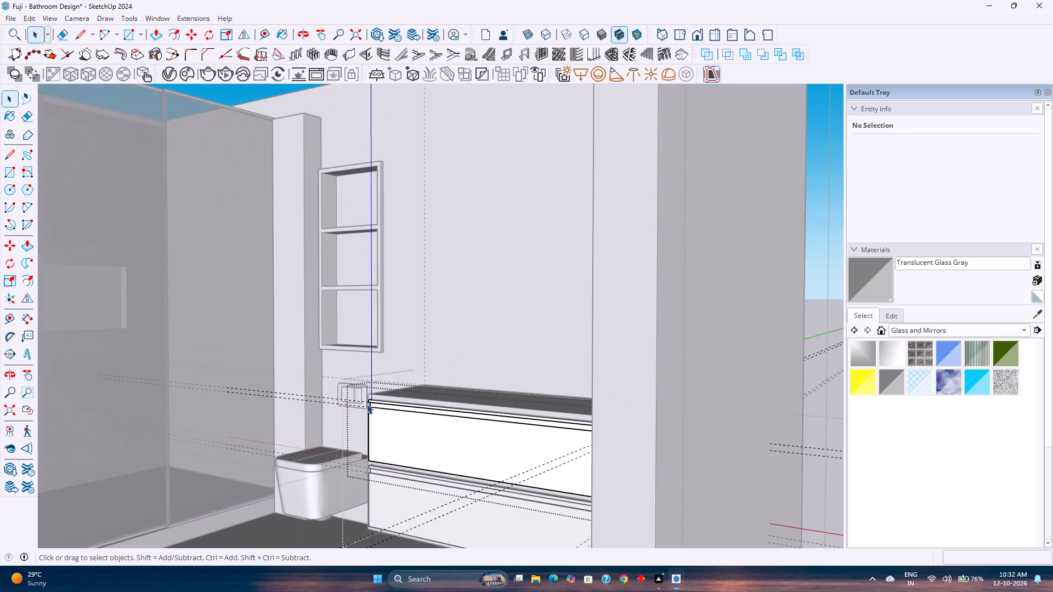
key("Escape")
Examine the groove's profile at the upper drawer front's end, and close the vanity group.
scroll(457, 430, "up", 2)
scroll(512, 444, "up", 2)
middle_click_drag(554, 449, 493, 440, "shift")
scroll(496, 424, "up", 6)
middle_click_drag(675, 428, 529, 413, "shift")
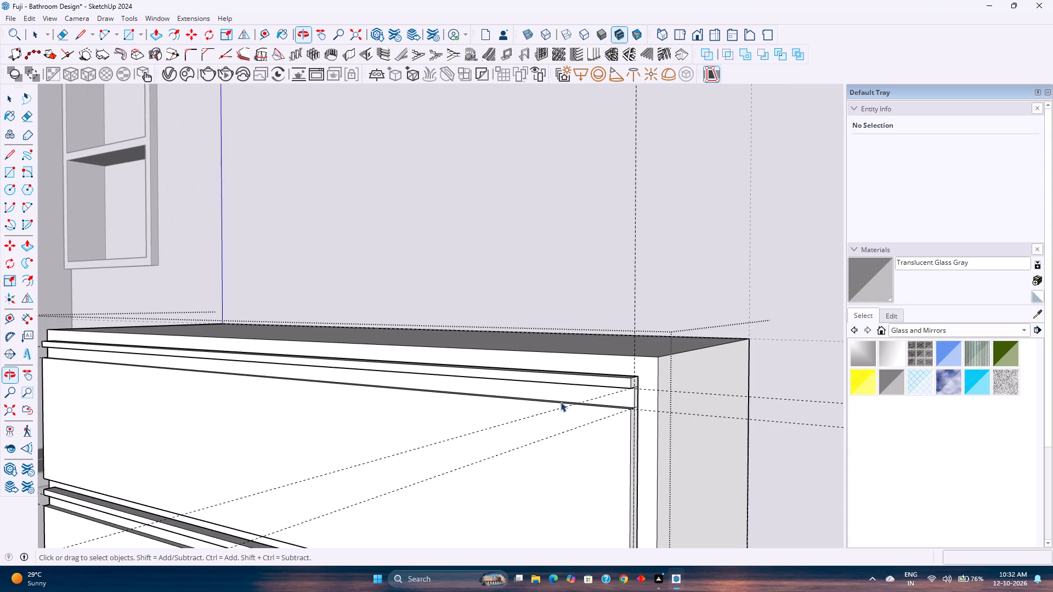
scroll(626, 380, "up", 20)
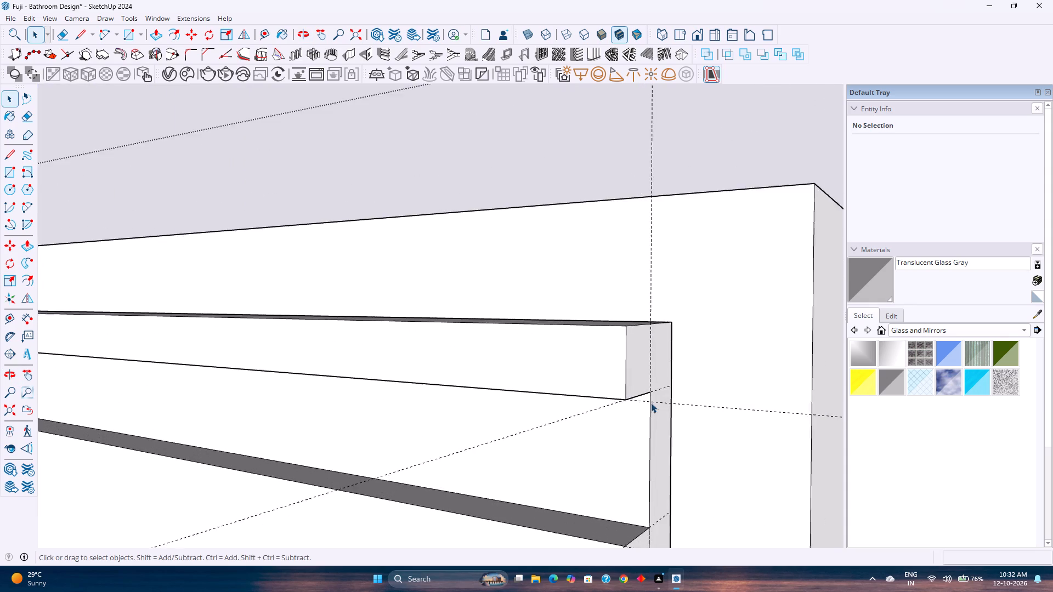
middle_click_drag(652, 403, 394, 384)
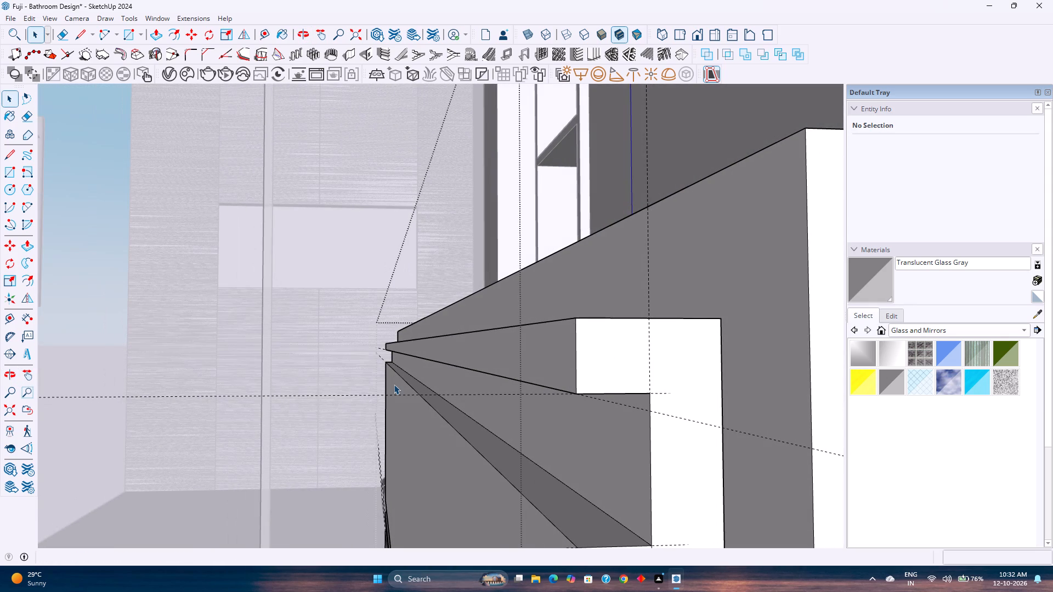
scroll(394, 384, "down", 2)
scroll(394, 384, "up", 2)
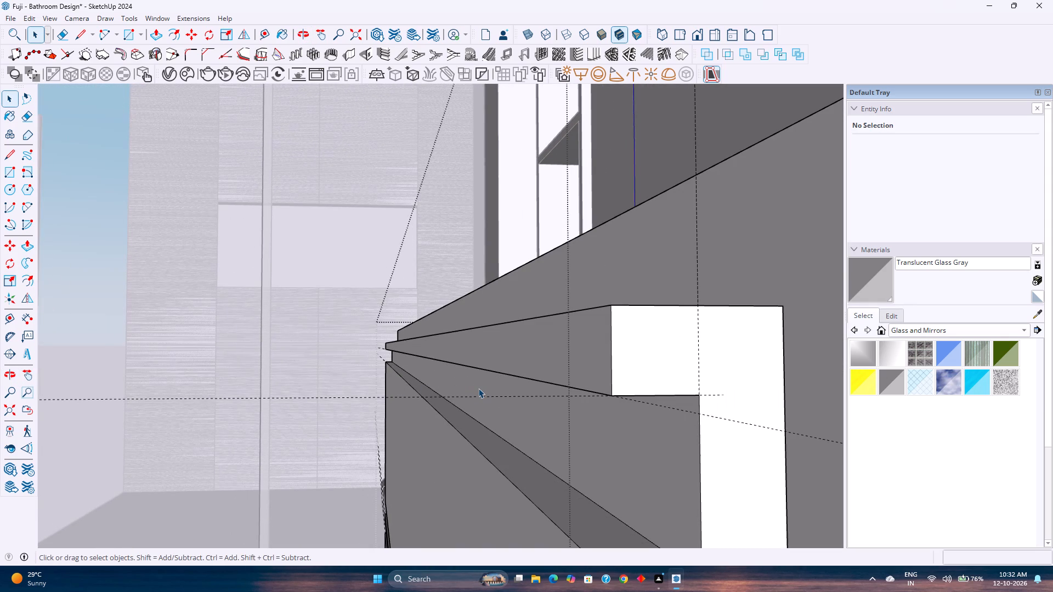
scroll(478, 388, "down", 2)
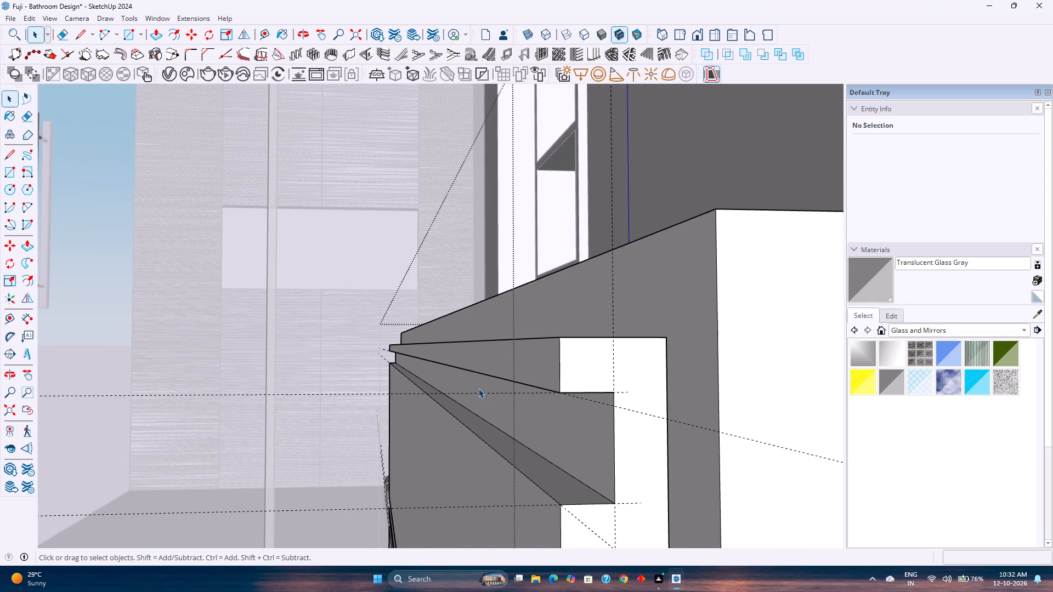
key("m")
key("Escape")
key("space")
key("Escape")
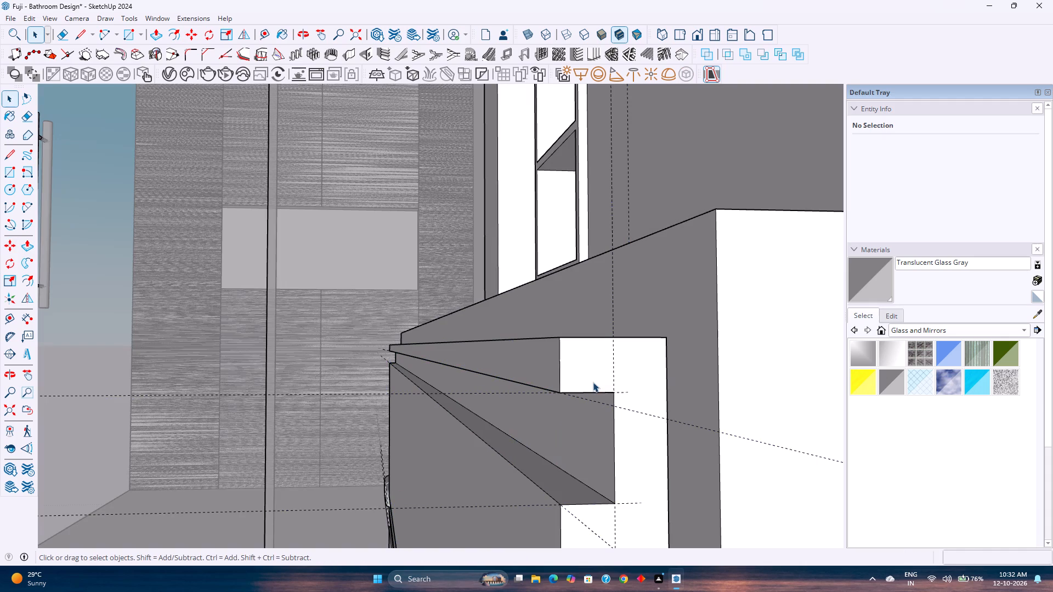
Open the vanity group and delete the construction guides around the drawer fronts.
left_click(592, 373)
scroll(592, 373, "down", 5)
middle_click_drag(592, 373, 654, 367)
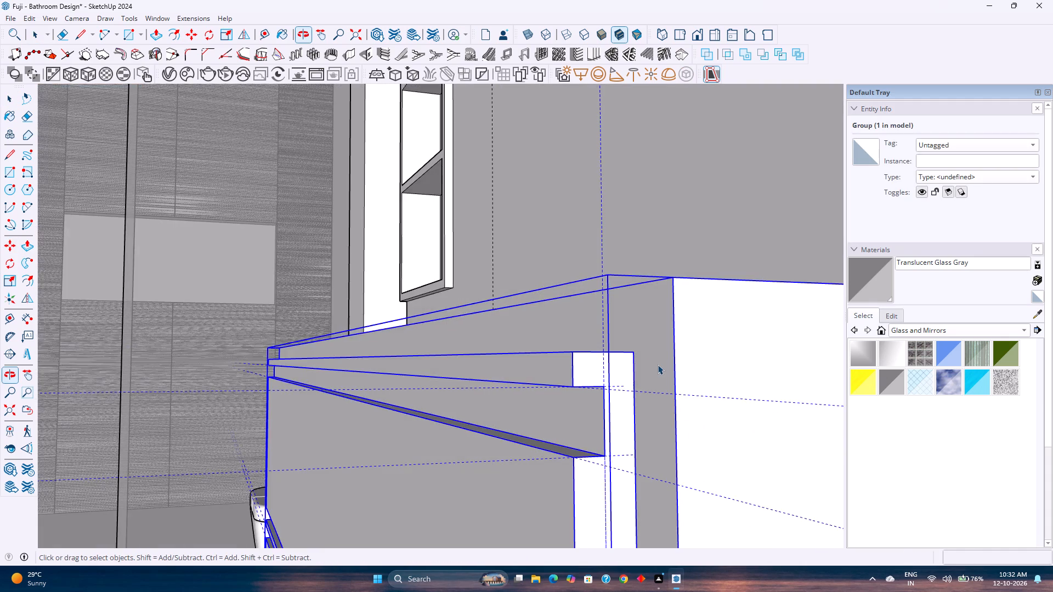
scroll(658, 365, "down", 10)
left_click(18, 413)
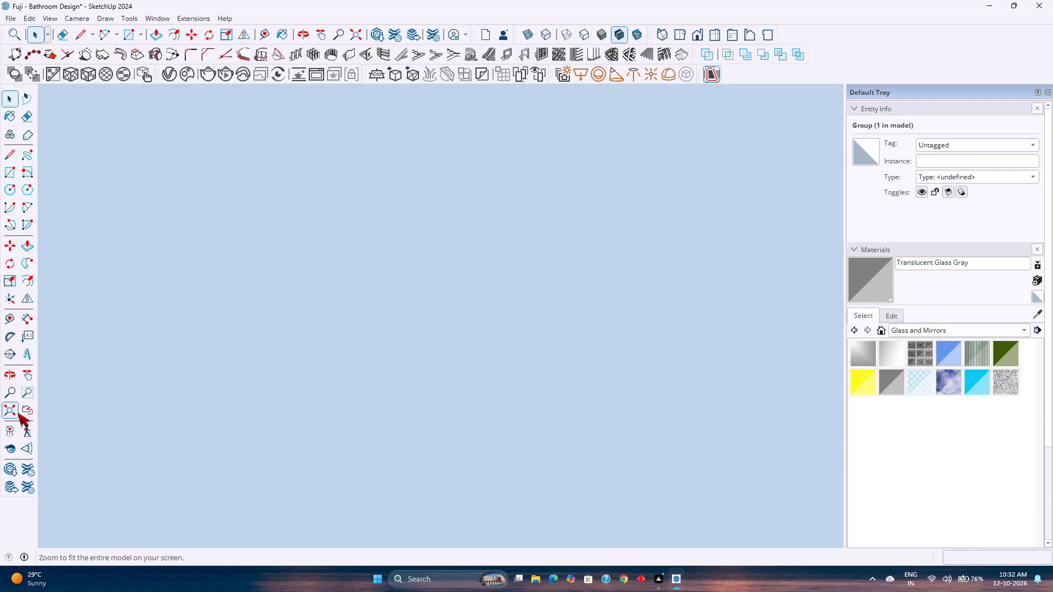
middle_click_drag(220, 405, 523, 455)
scroll(501, 422, "up", 3)
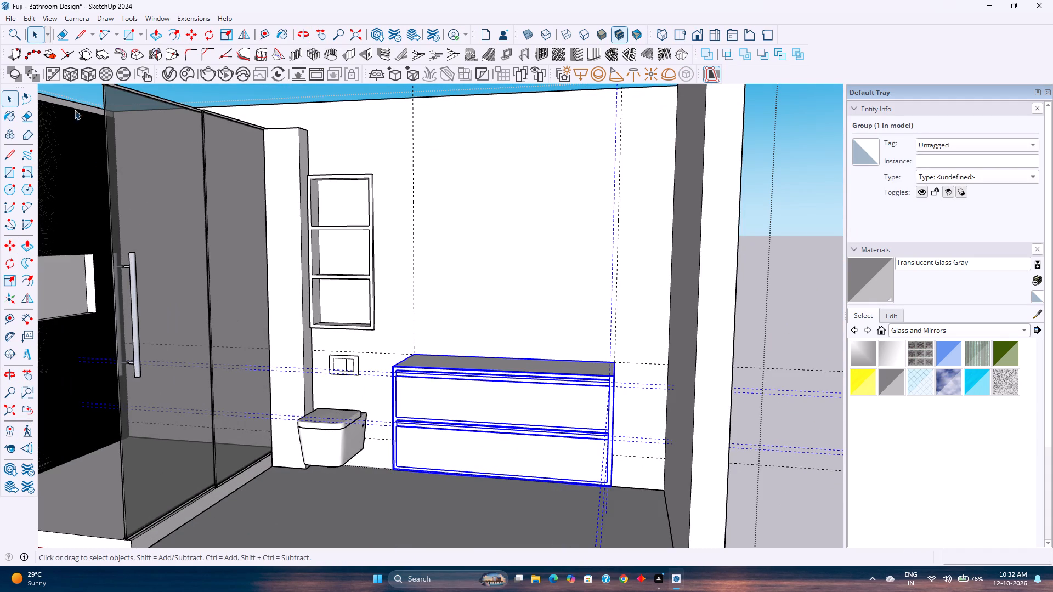
double_click(468, 367)
left_click(430, 395)
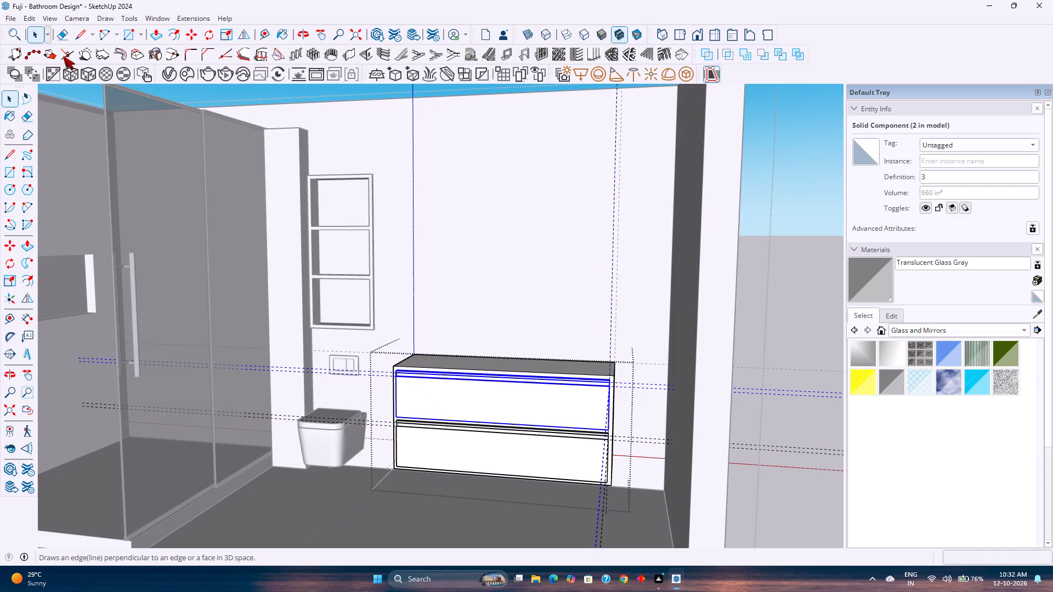
left_click(29, 20)
left_click(48, 130)
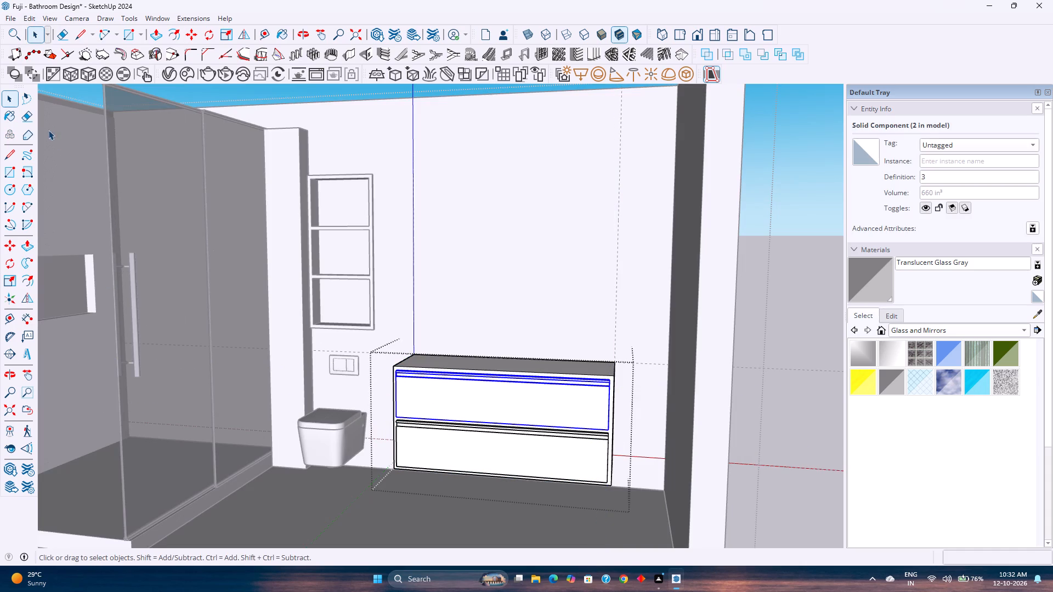
Move both drawer fronts together 1" outward so they sit flush with the front edge of the vanity carcass.
scroll(554, 417, "up", 6)
middle_click_drag(619, 426, 580, 460)
scroll(588, 350, "up", 13)
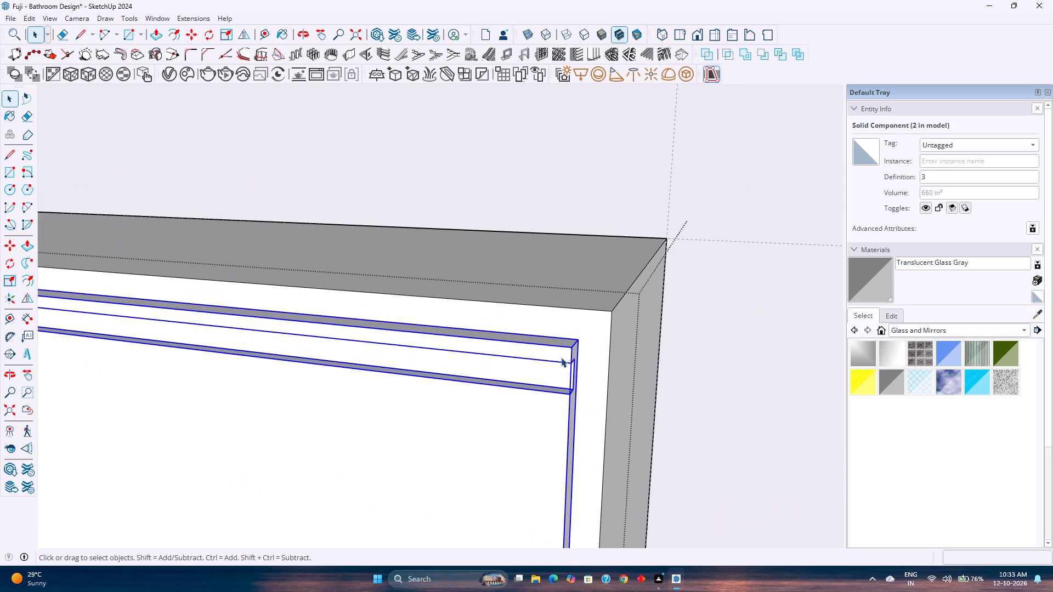
scroll(561, 369, "down", 10)
left_click(345, 506, "ctrl")
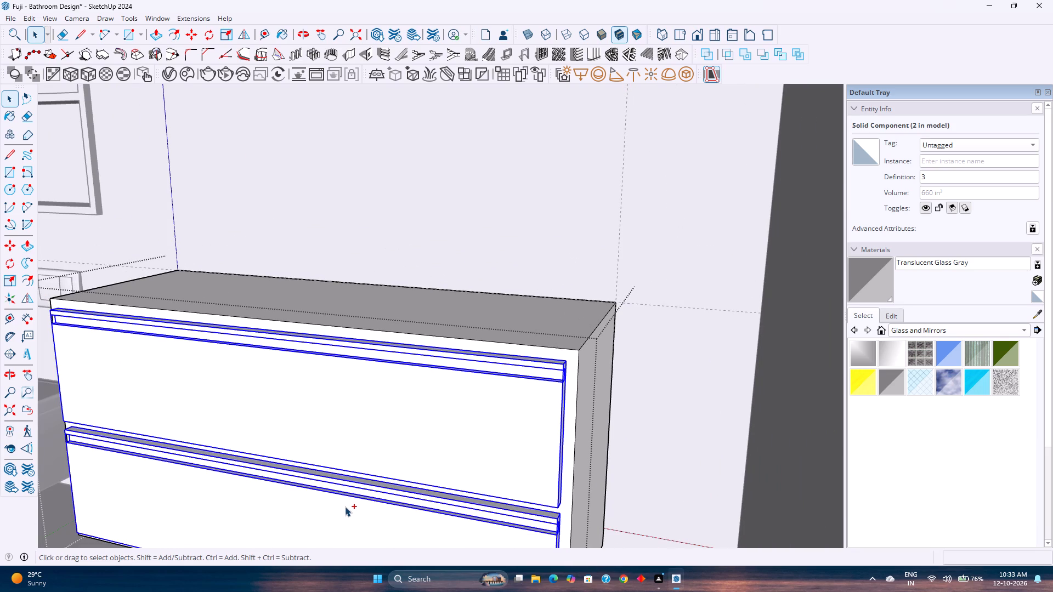
key("m")
scroll(571, 370, "up", 8)
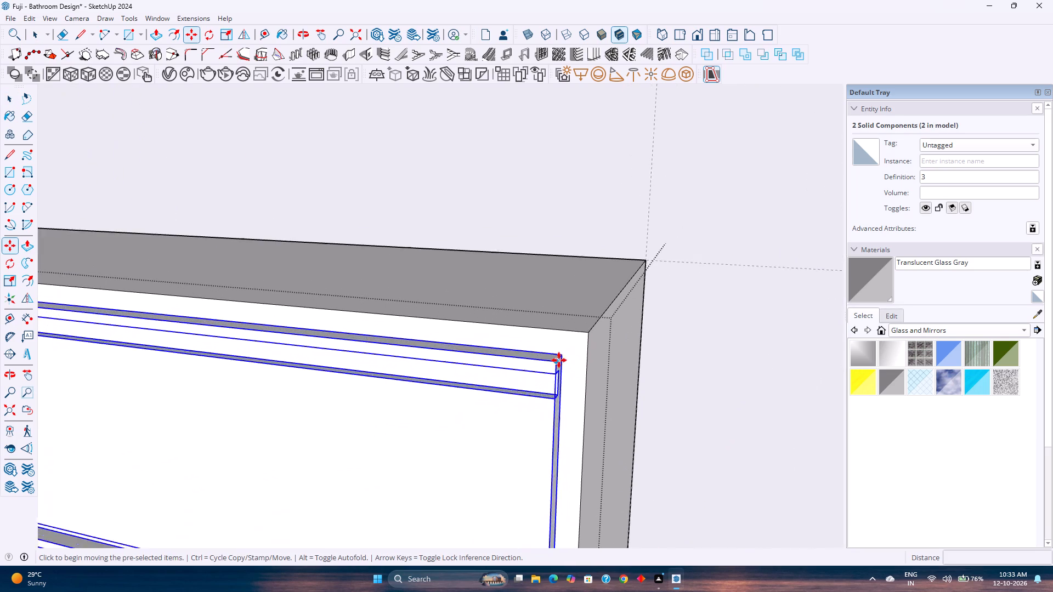
scroll(559, 360, "up", 2)
left_click(558, 362)
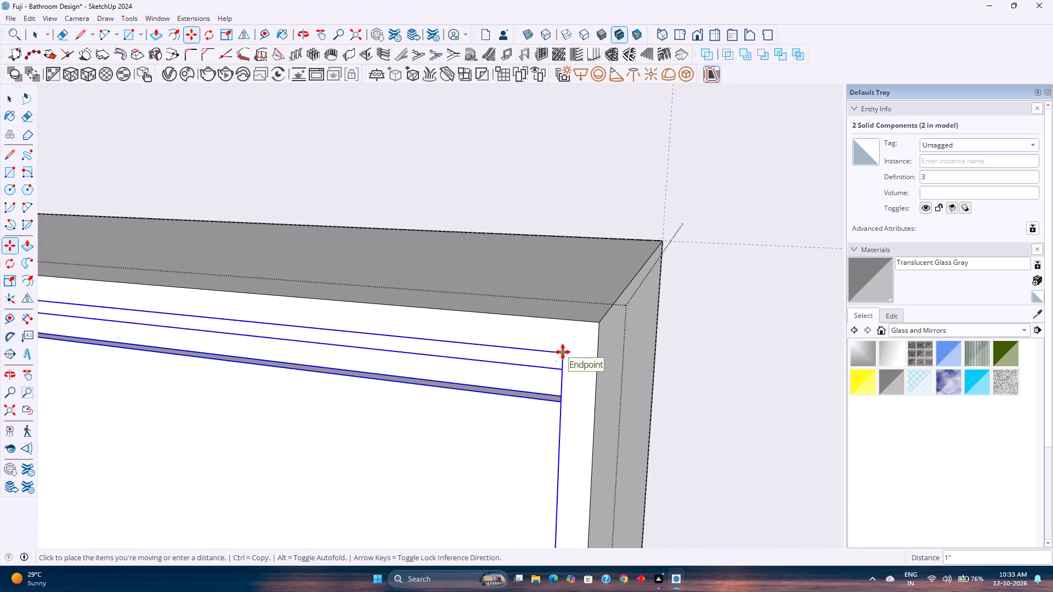
left_click(563, 352)
key("space")
key("Escape")
Examine how the drawer fronts and their grooves sit in the vanity frame, up close and within the bathroom.
scroll(451, 384, "down", 4)
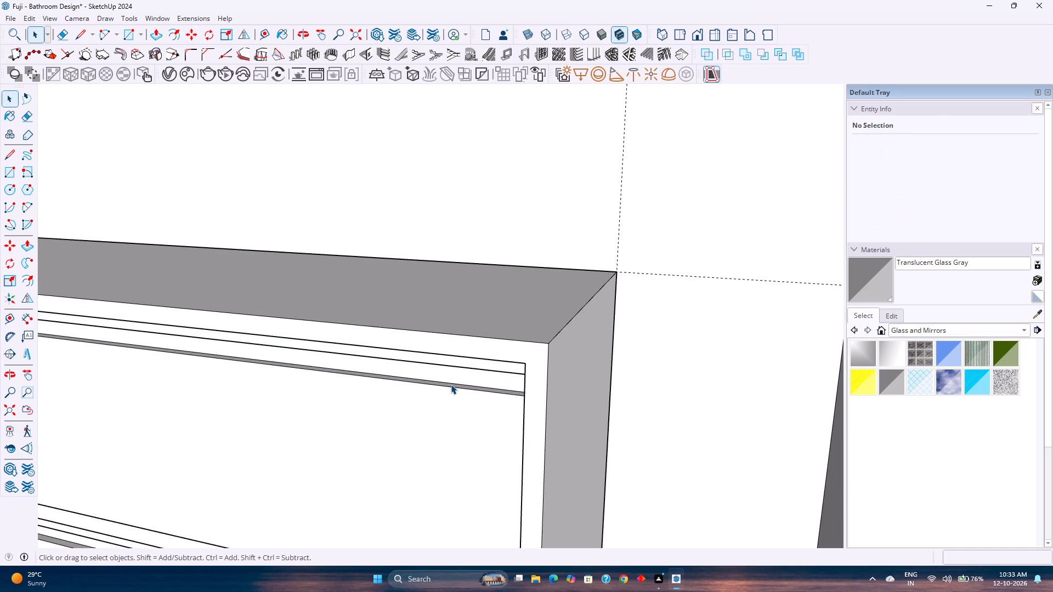
middle_click_drag(456, 385, 571, 368)
scroll(574, 367, "down", 11)
middle_click_drag(534, 397, 525, 407)
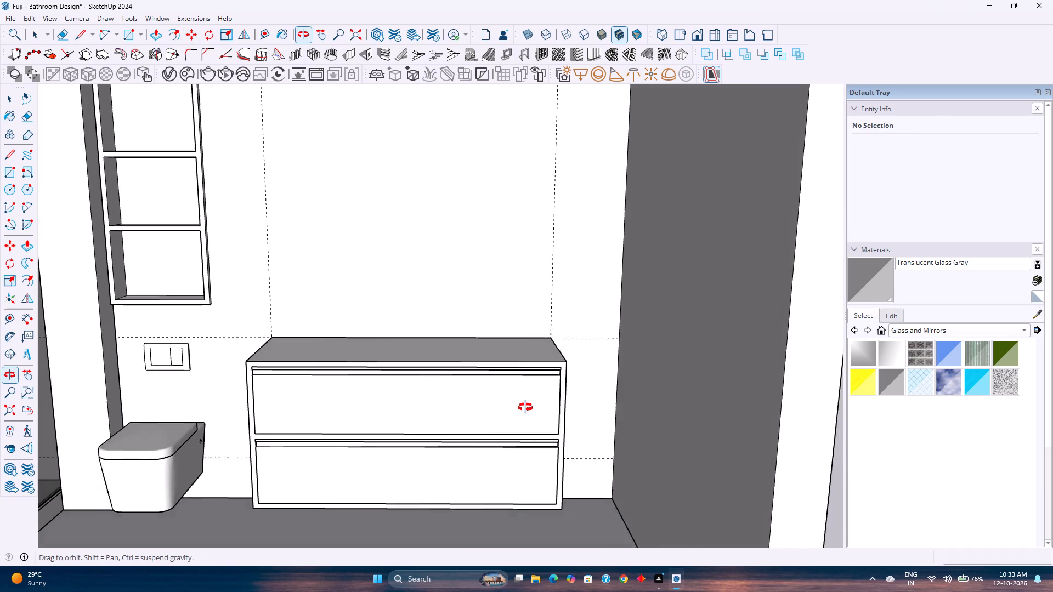
middle_click_drag(525, 407, 492, 451)
scroll(554, 407, "up", 16)
middle_click_drag(514, 409, 503, 408)
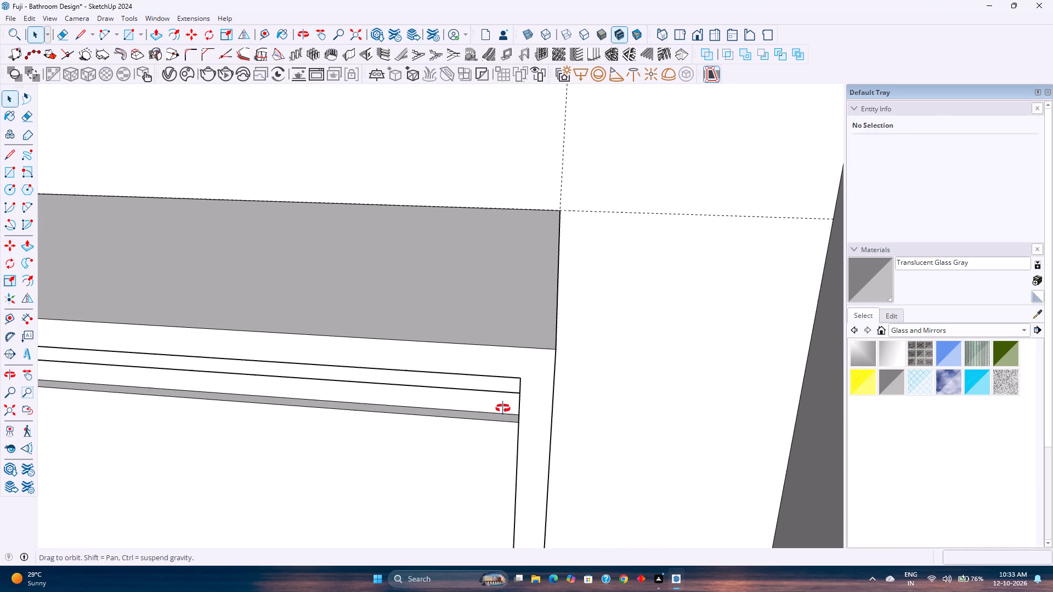
middle_click_drag(503, 408, 558, 346)
scroll(567, 350, "up", 1)
scroll(570, 354, "down", 14)
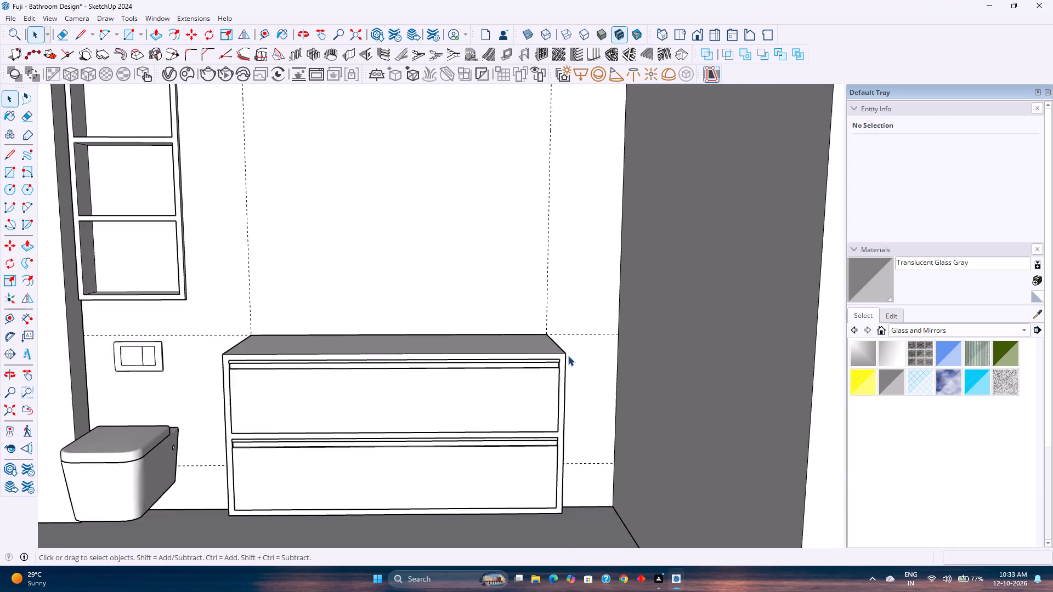
scroll(568, 356, "down", 2)
scroll(452, 345, "up", 3)
scroll(452, 345, "down", 3)
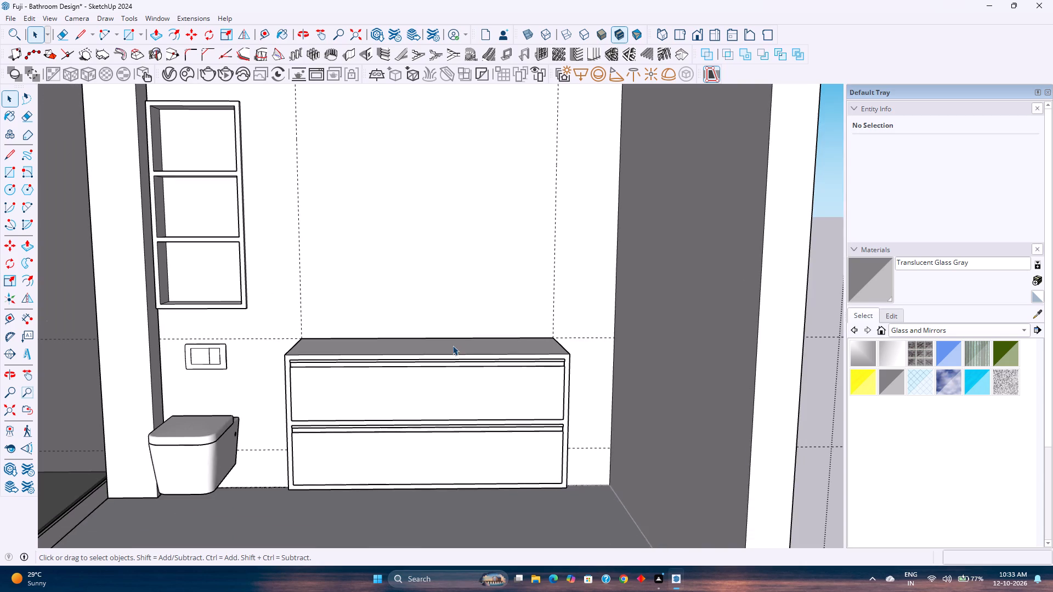
middle_click_drag(452, 345, 451, 395)
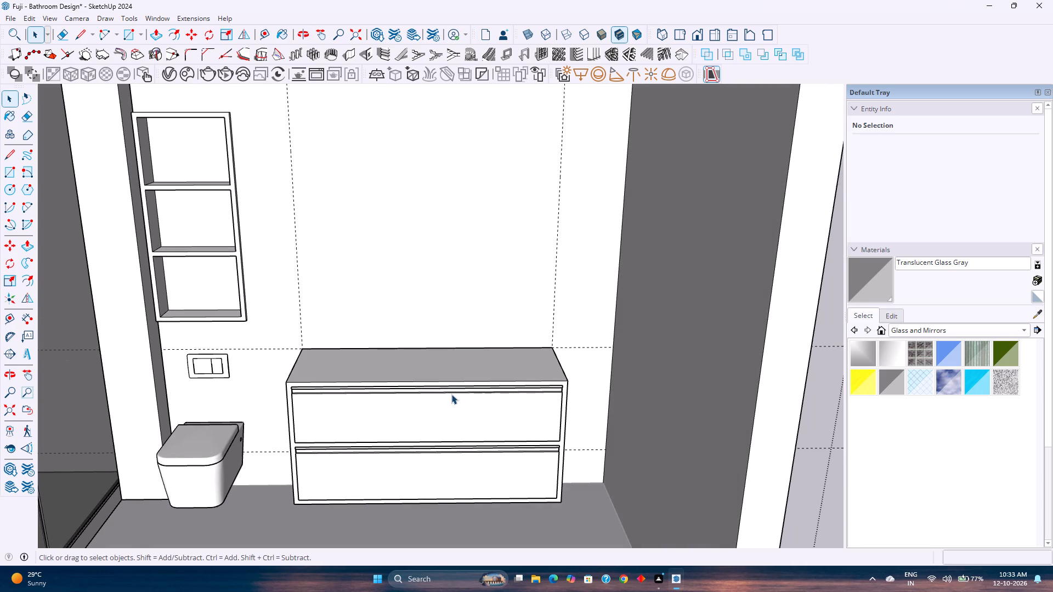
Open the vanity group and hide the upper drawer front.
scroll(451, 390, "up", 3)
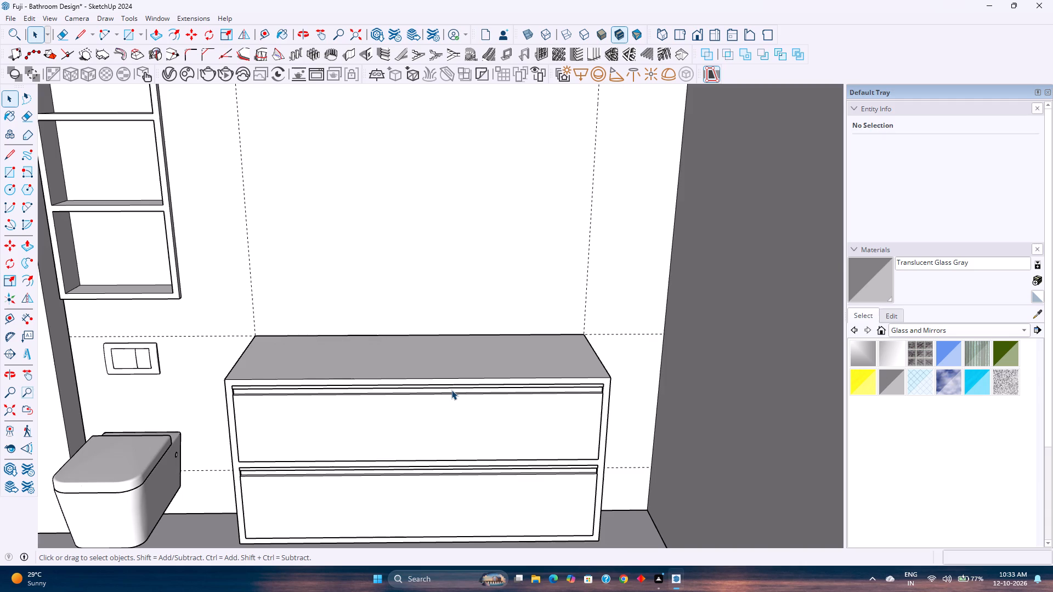
scroll(444, 385, "up", 3)
middle_click_drag(439, 387, 329, 382)
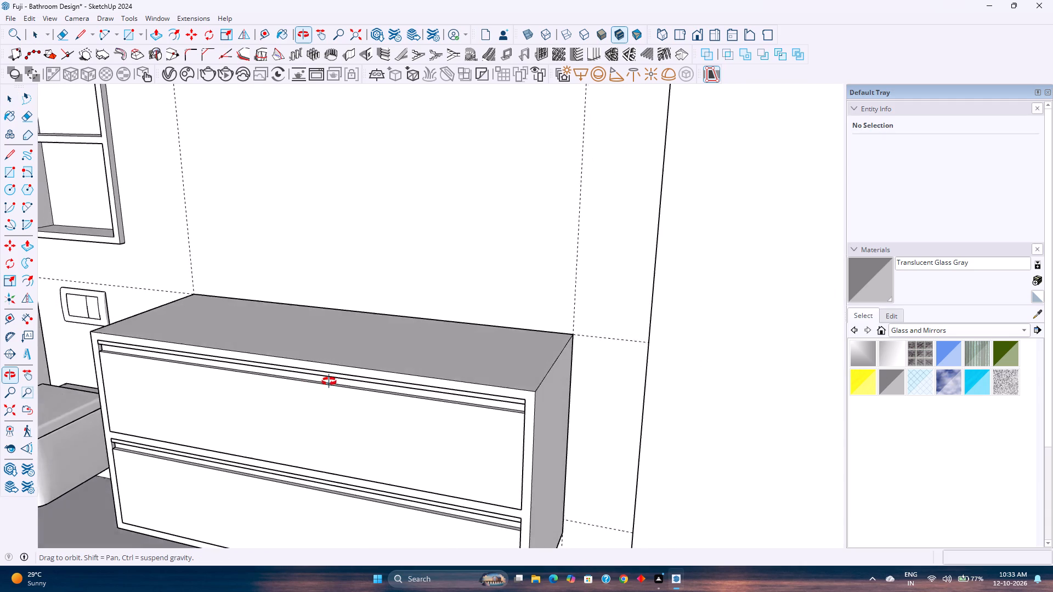
middle_click_drag(329, 382, 394, 371)
left_click(369, 397)
left_click(369, 397)
left_click(369, 397)
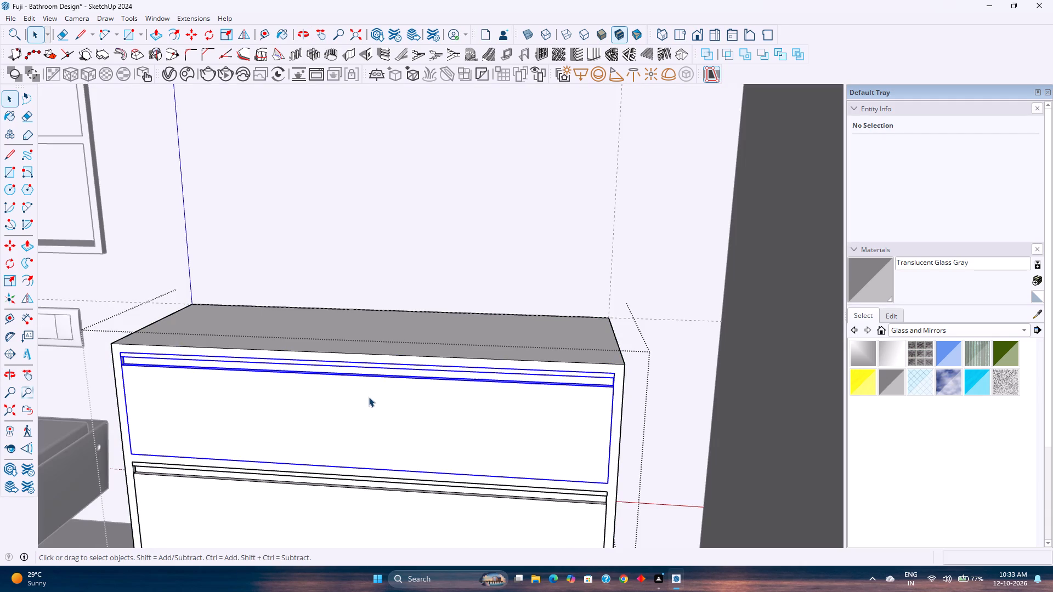
right_click(369, 397)
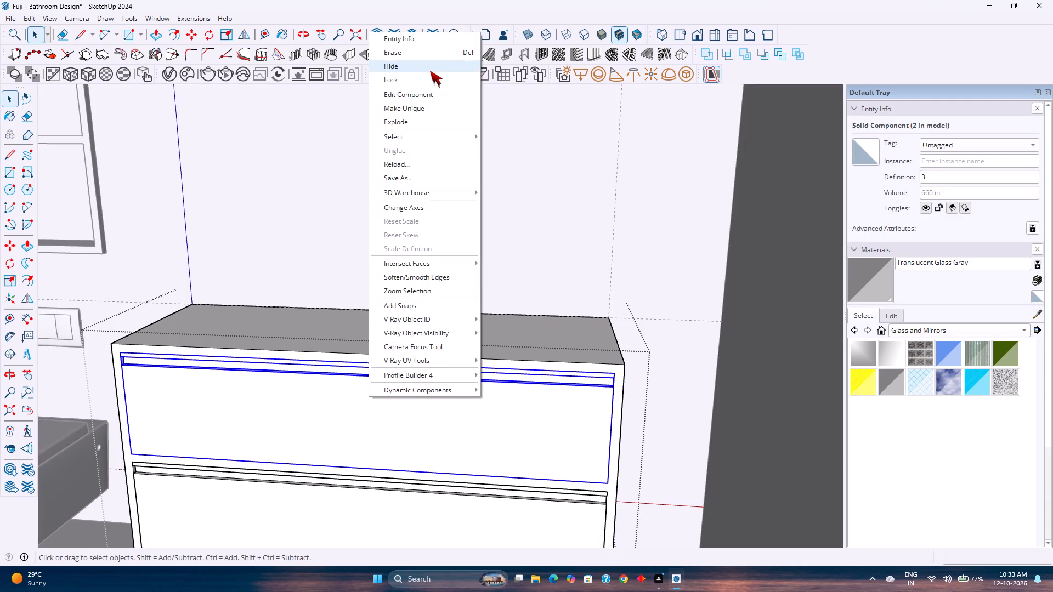
left_click(430, 71)
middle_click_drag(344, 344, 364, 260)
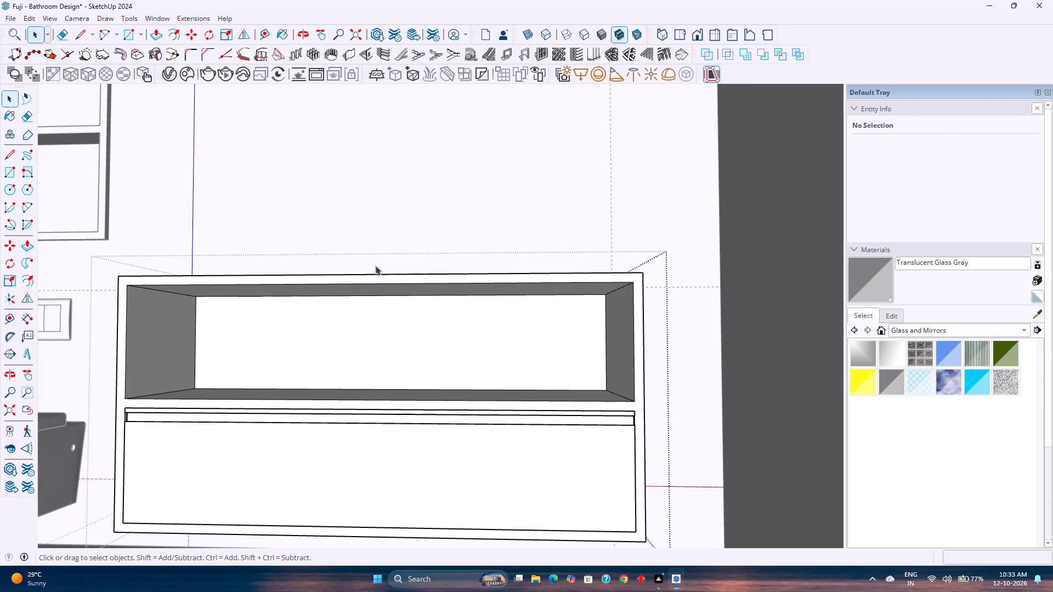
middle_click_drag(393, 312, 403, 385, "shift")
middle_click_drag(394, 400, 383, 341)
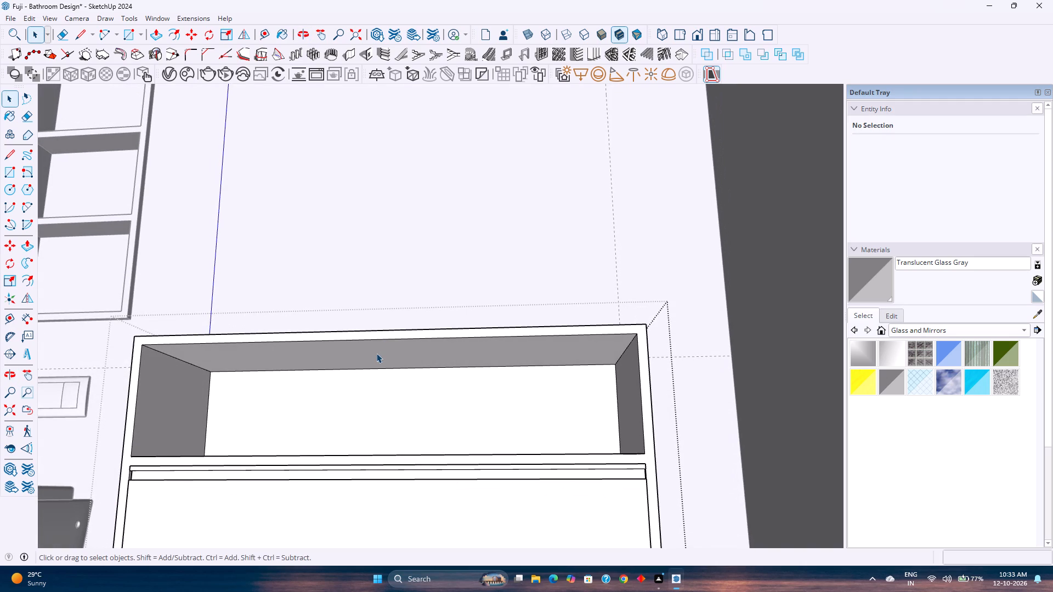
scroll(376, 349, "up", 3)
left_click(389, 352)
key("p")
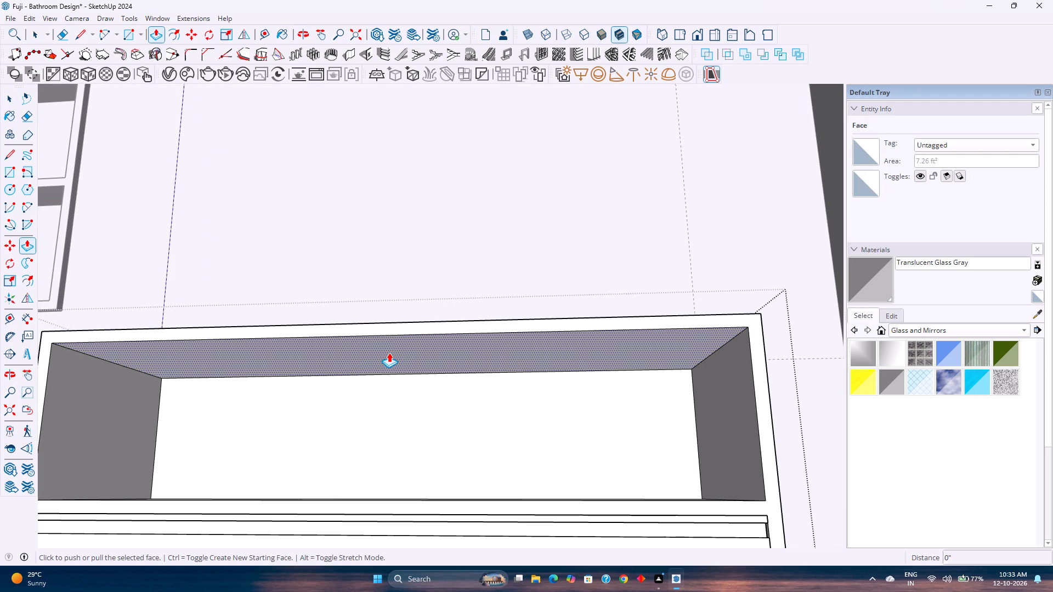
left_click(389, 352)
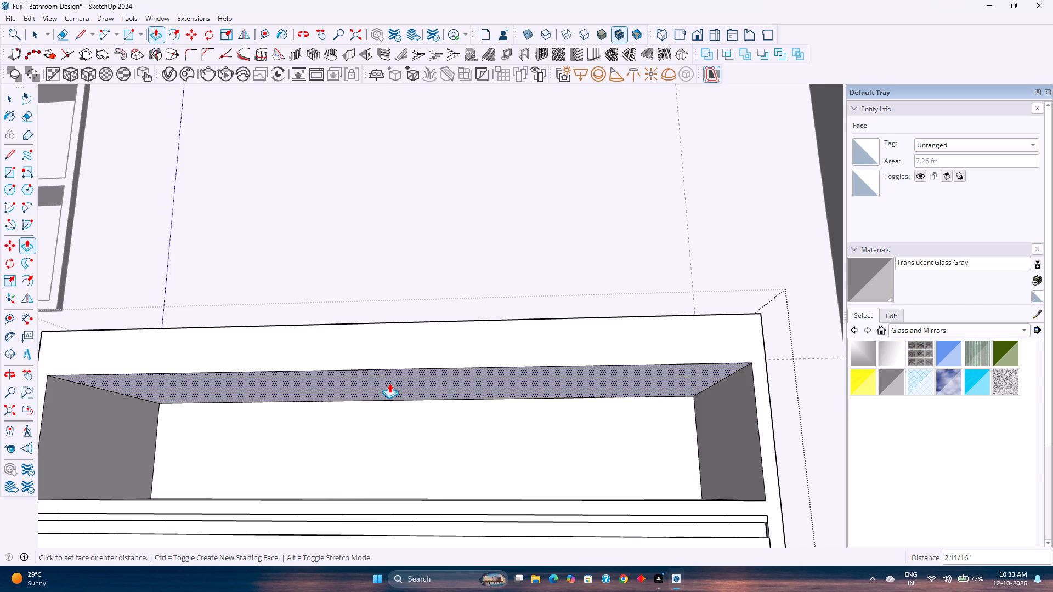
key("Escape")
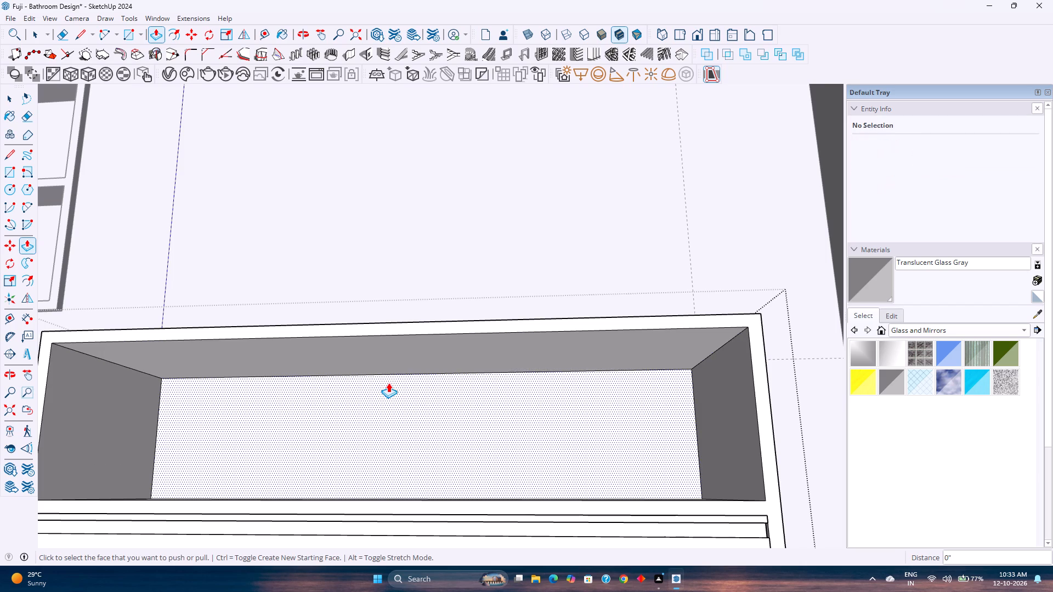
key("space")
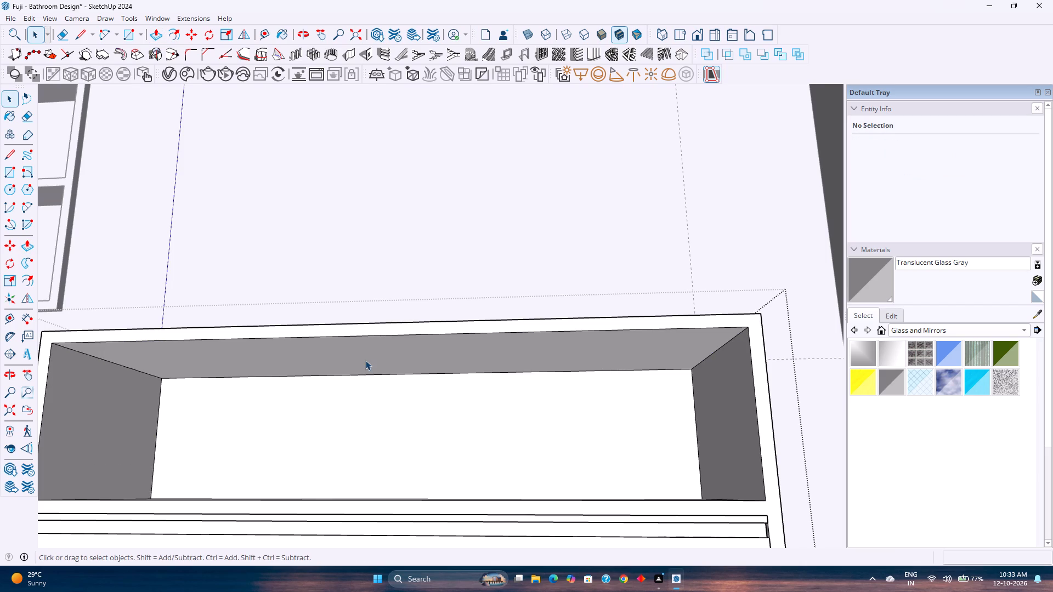
Place a centre guide running front to back on the underside of the vanity top, with parallel guides 1' to either side.
middle_click_drag(365, 360, 400, 300)
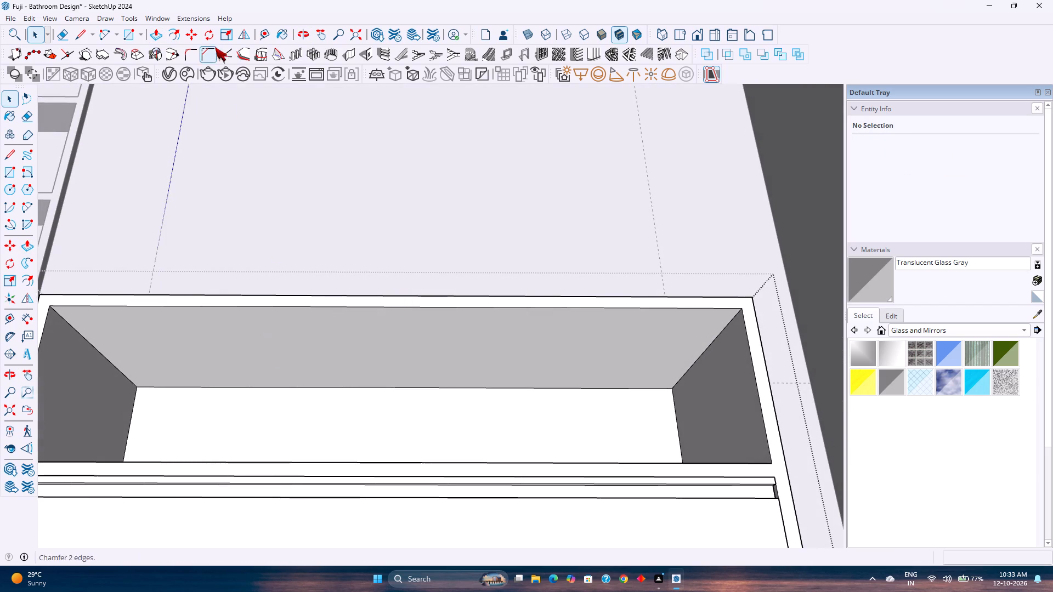
left_click(263, 29)
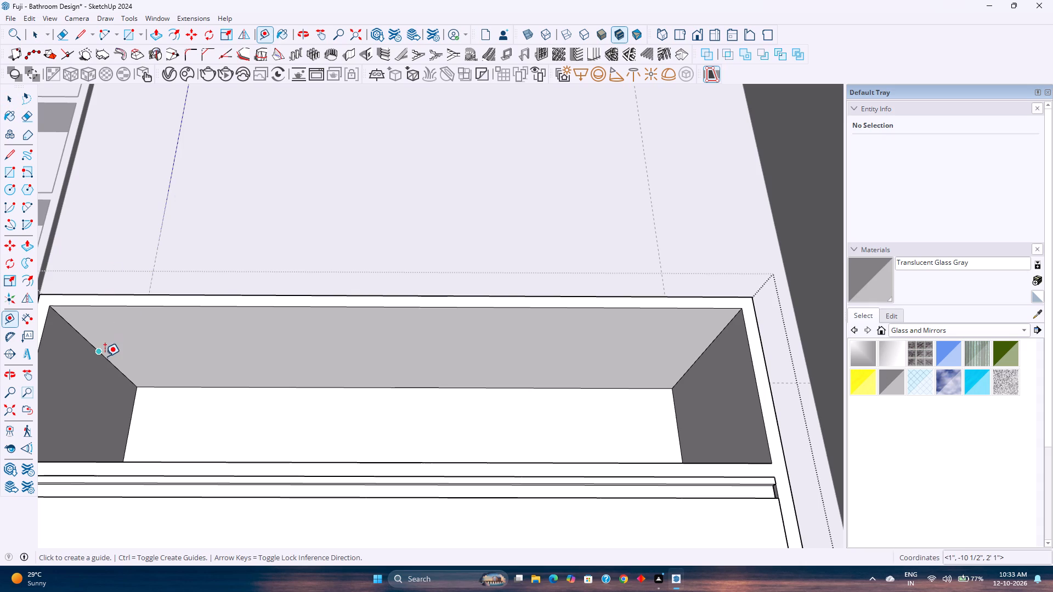
left_click(105, 356)
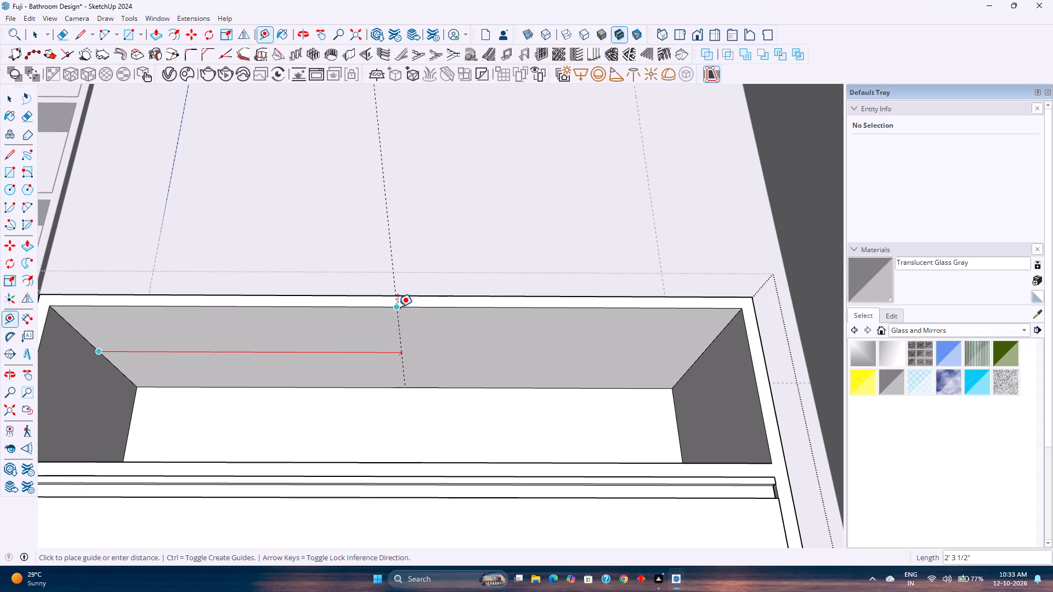
left_click(398, 307)
left_click(398, 337)
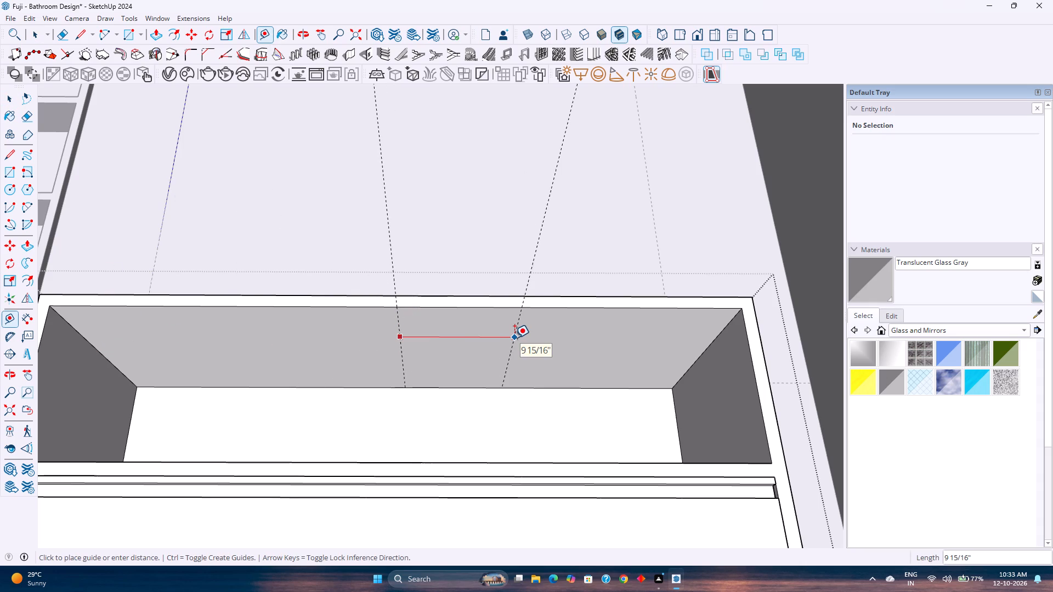
type("1'")
key("Return")
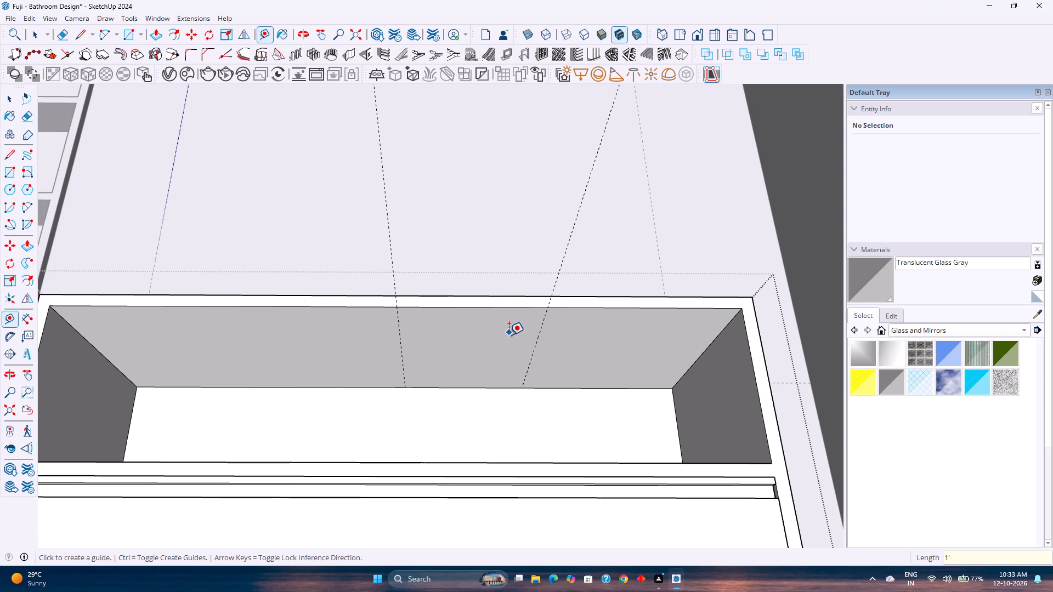
left_click(400, 338)
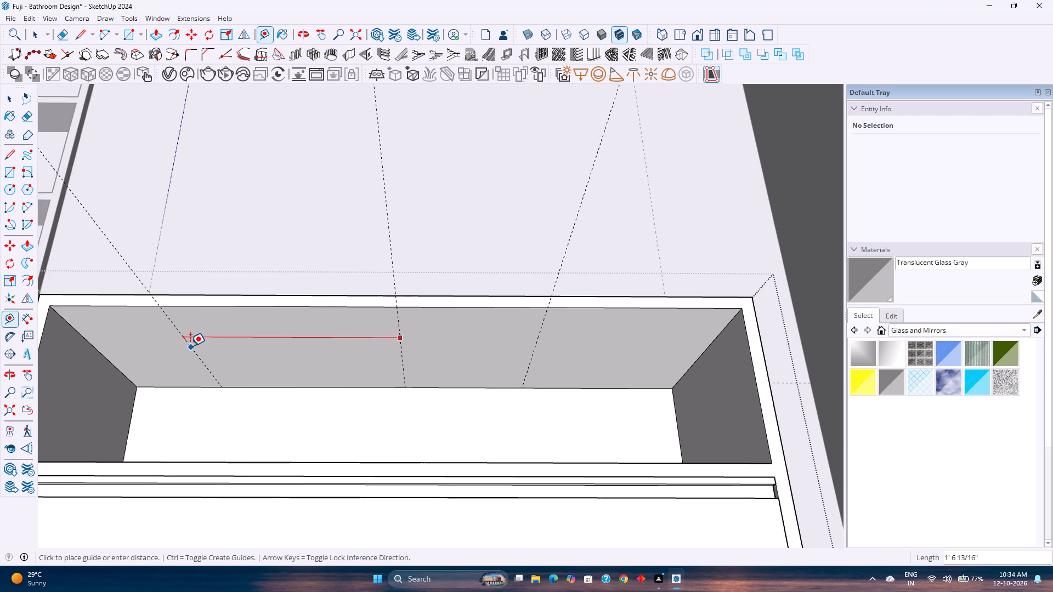
type("1'")
key("Return")
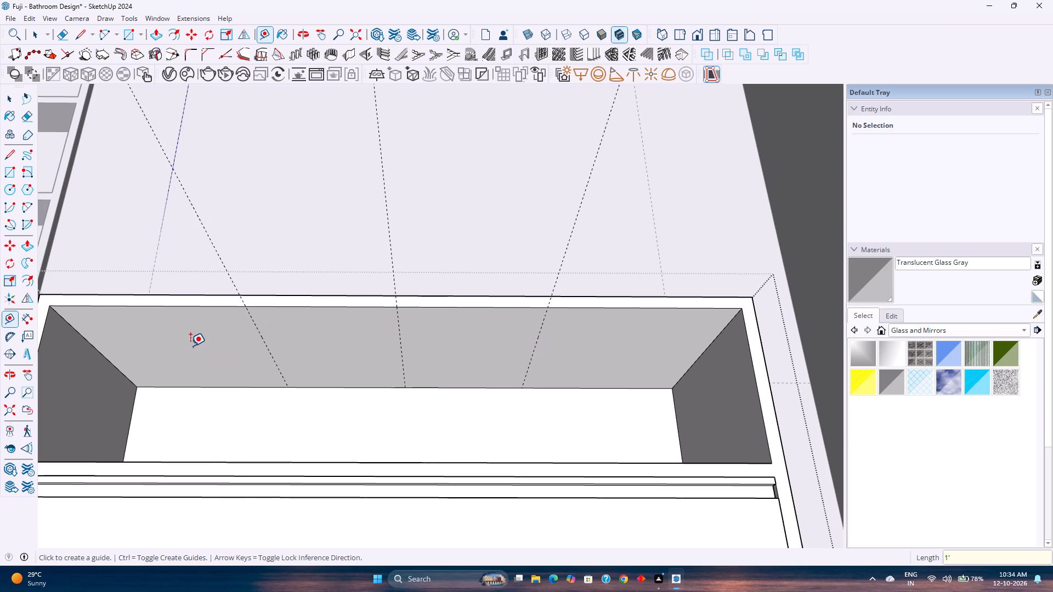
Place lengthwise guides on the underside of the vanity top, 4" from its back edge and 3" from its front edge.
left_click(356, 389)
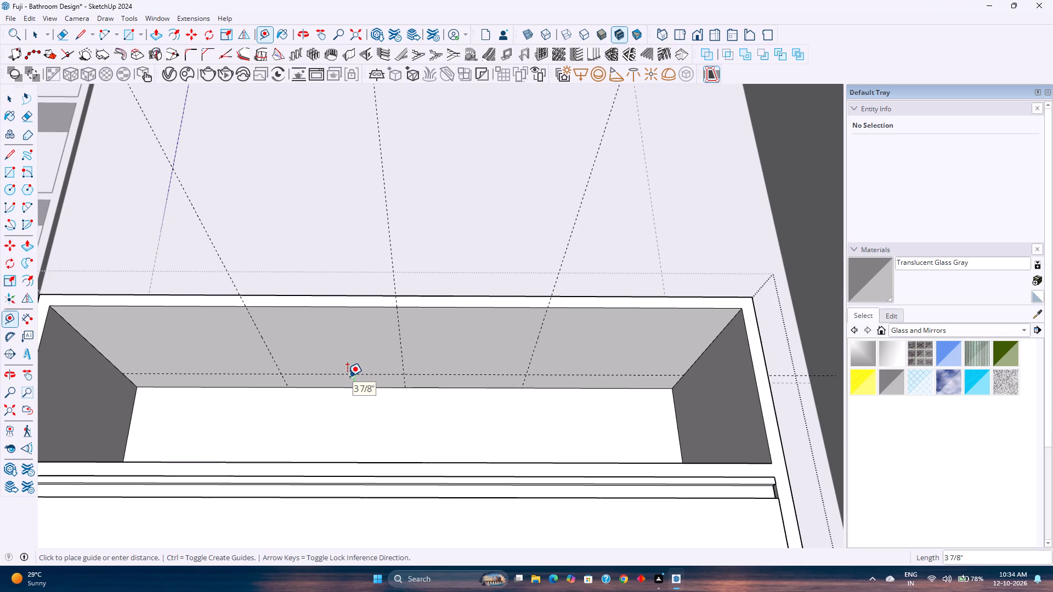
key("4")
key("Return")
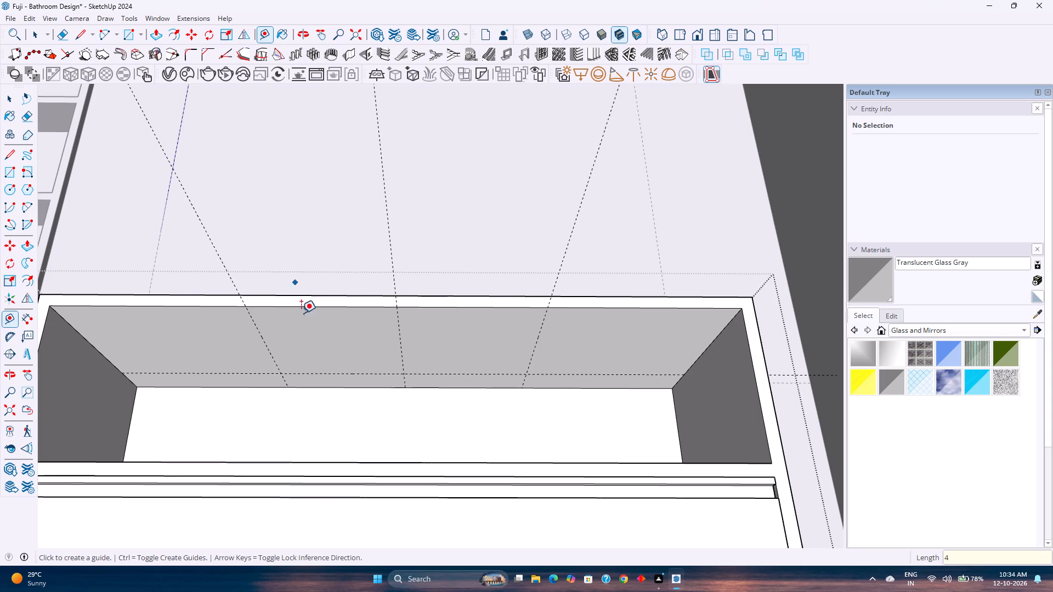
left_click(364, 308)
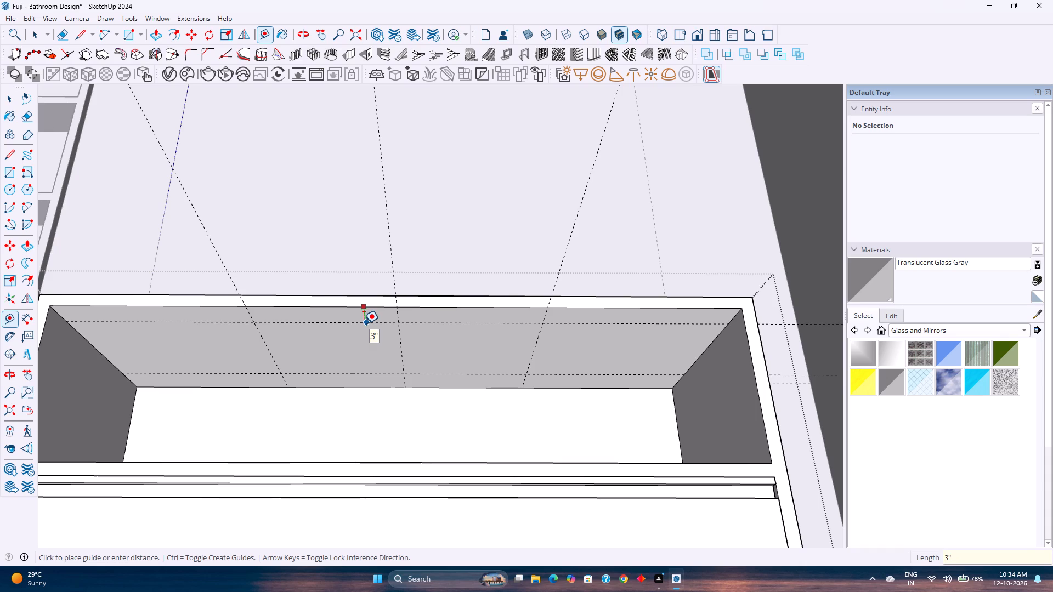
key("4")
key("3")
key("BackSpace")
key("BackSpace")
key("3")
key("Return")
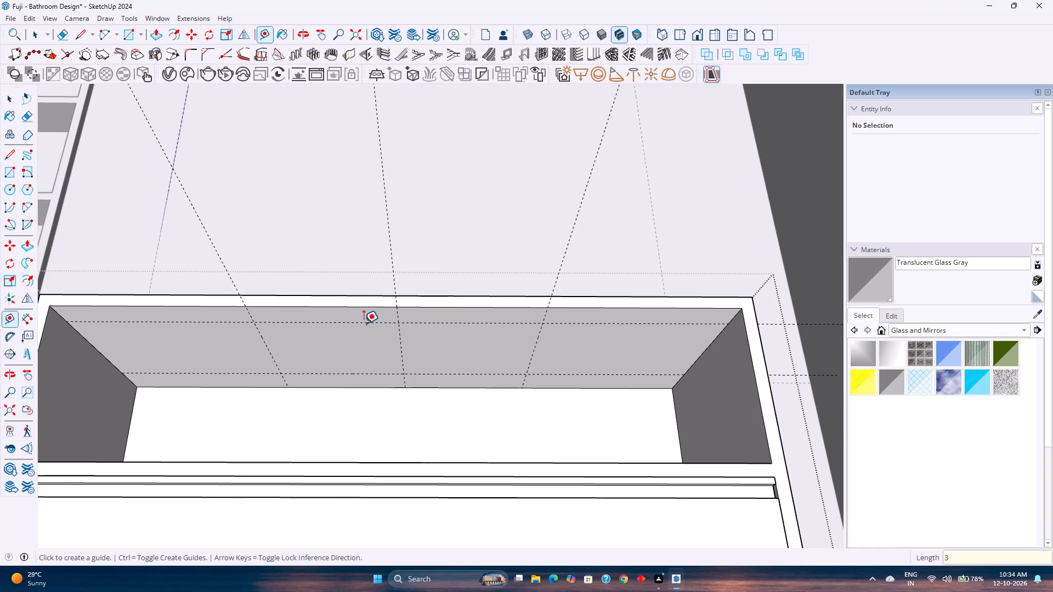
Draw a rectangle about 2' by 1' between the guide intersections on the underside of the vanity top.
left_click(118, 37)
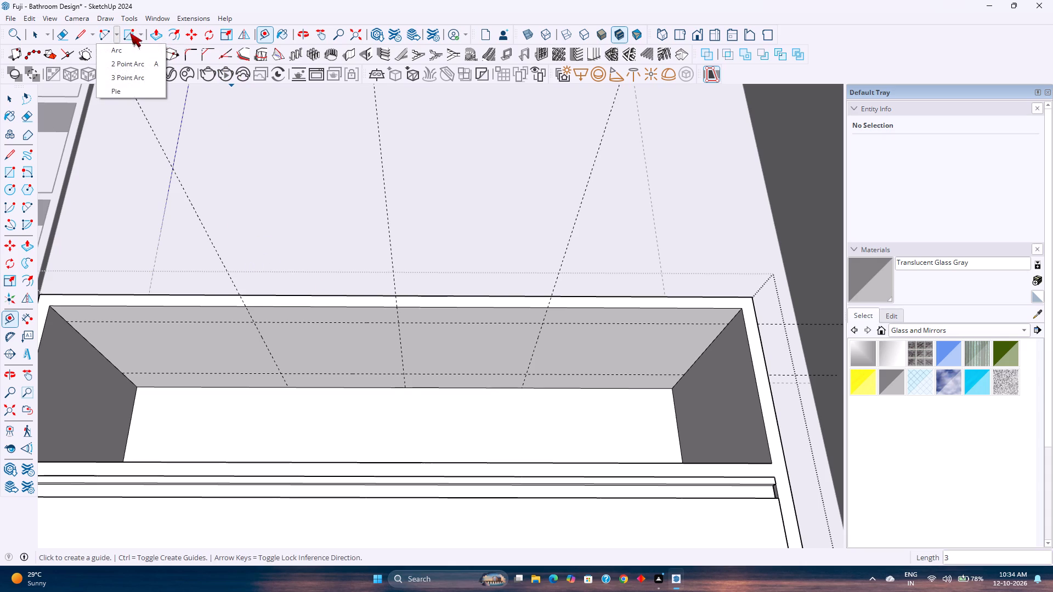
left_click(130, 33)
left_click(254, 322)
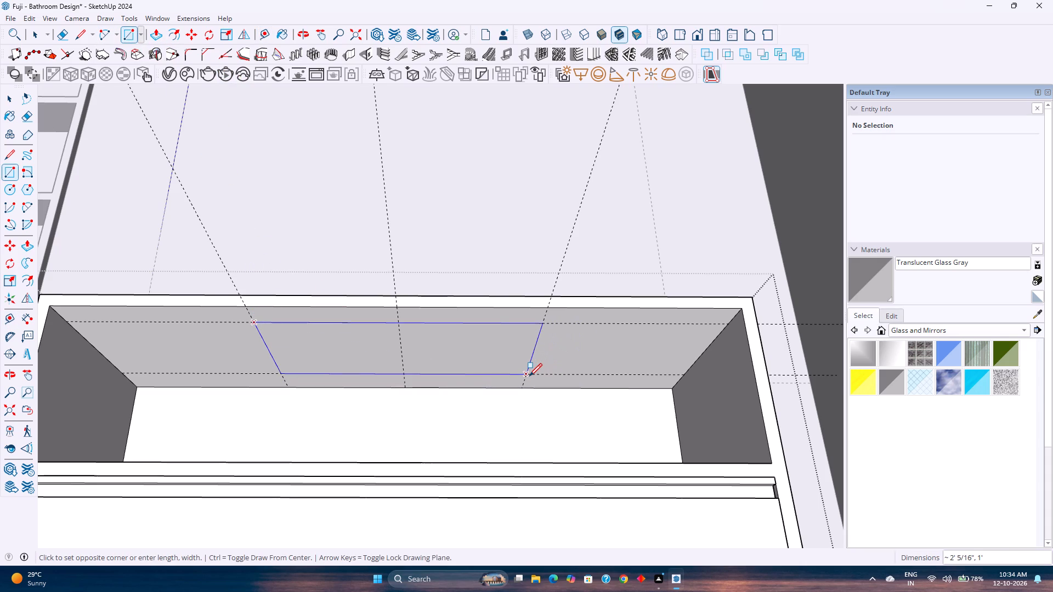
left_click(529, 376)
key("space")
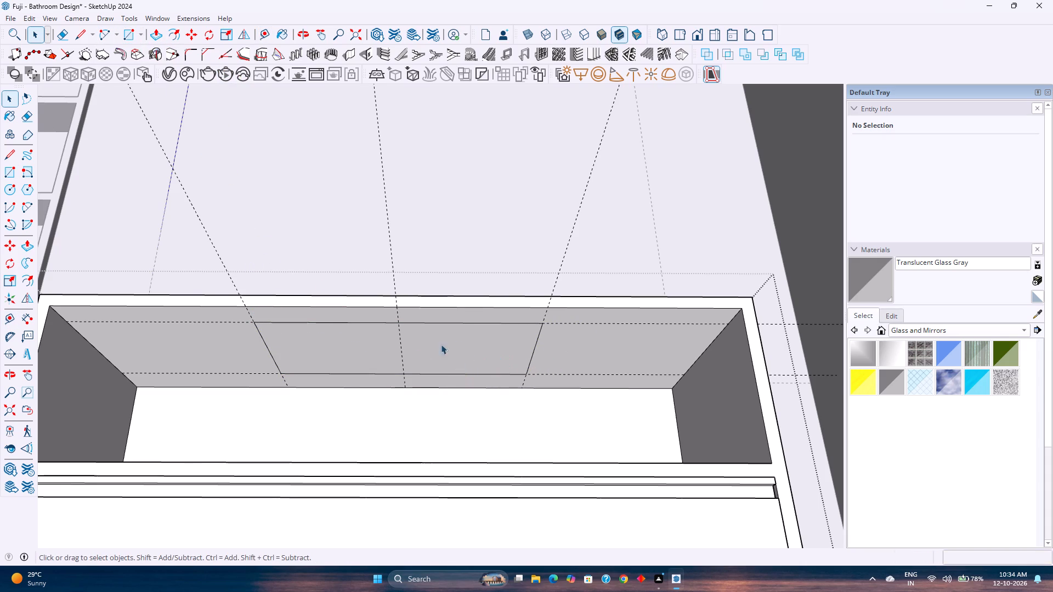
Place lengthwise guides 2" inside both long edges of the rectangle on the underside of the vanity top.
middle_click_drag(405, 358, 398, 318)
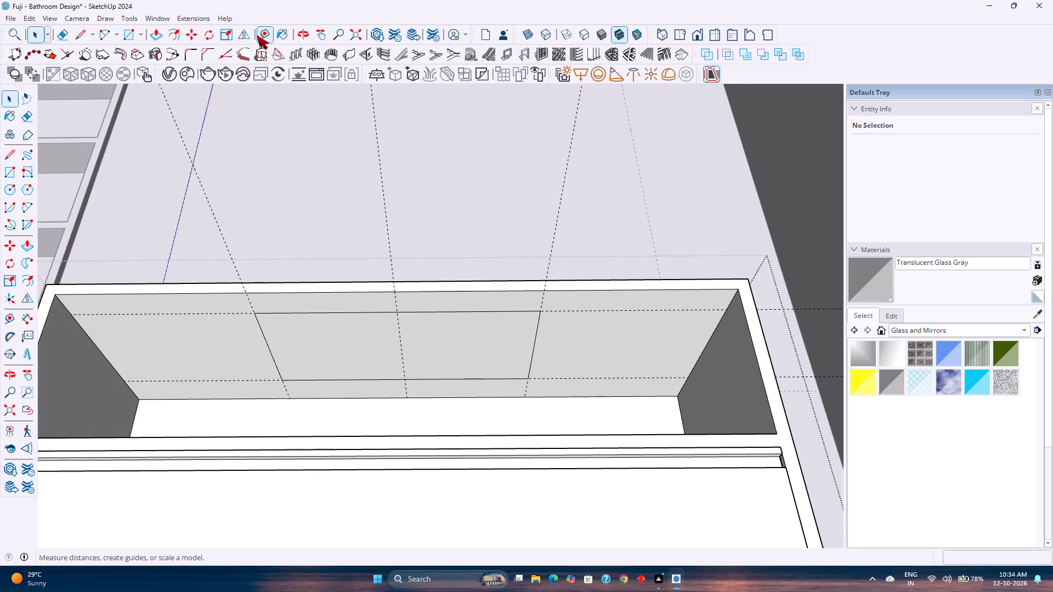
left_click(257, 36)
left_click(320, 311)
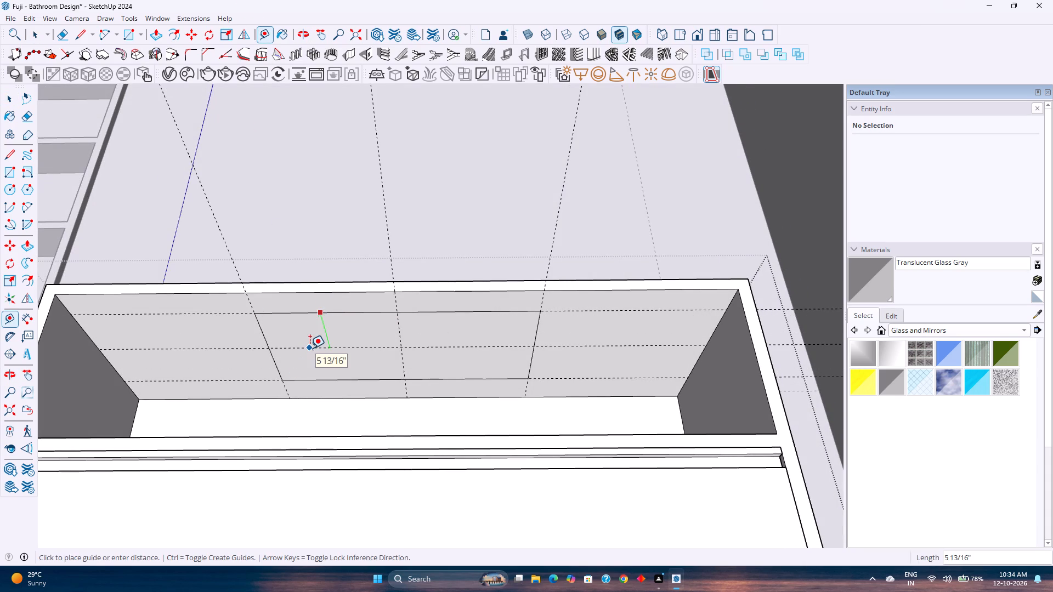
key("3")
key("Return")
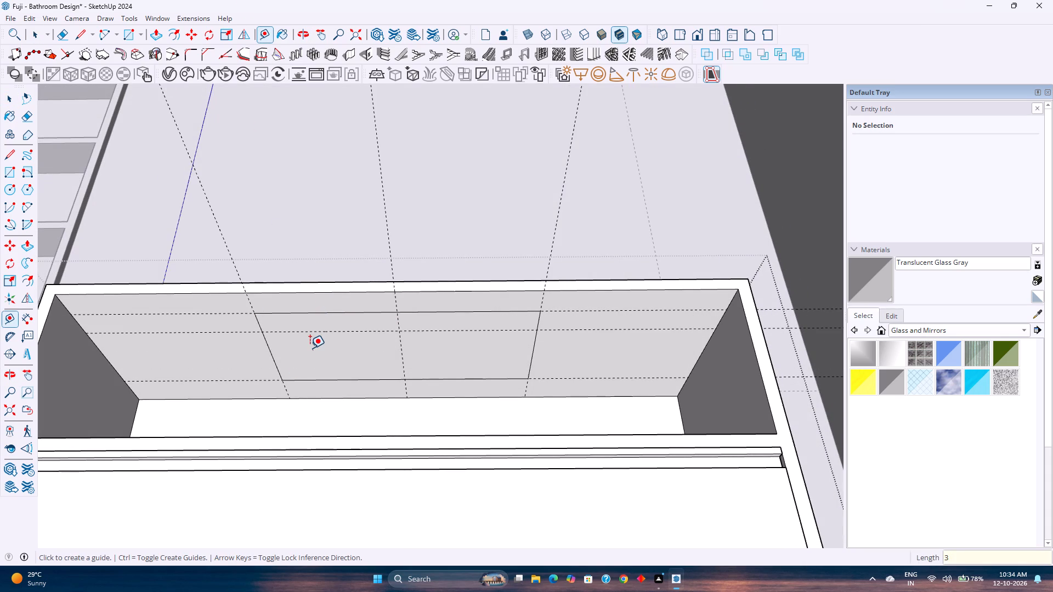
key("2")
key("Return")
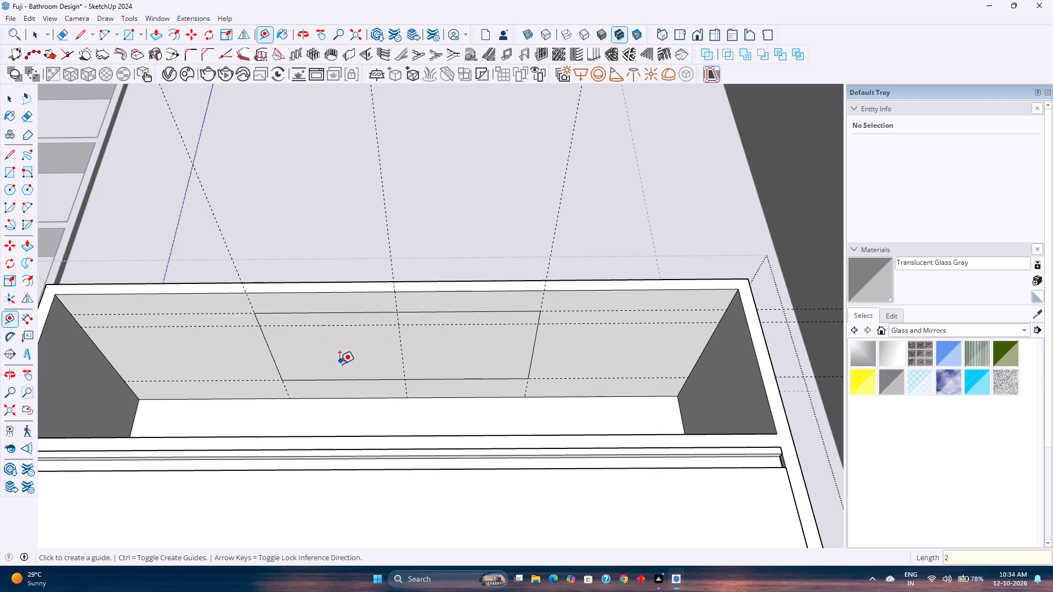
left_click(342, 379)
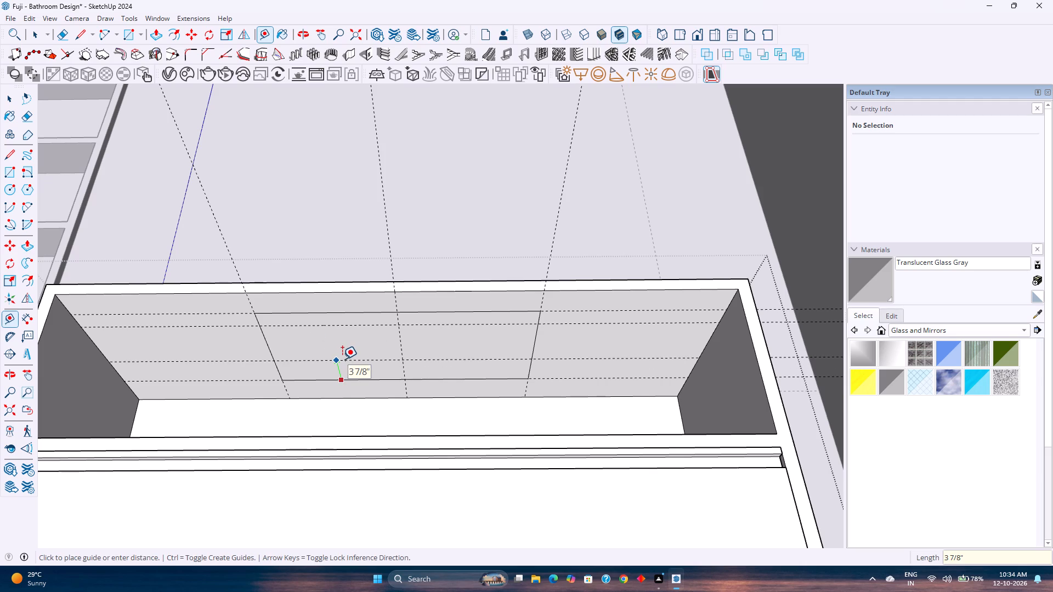
key("2")
key("Return")
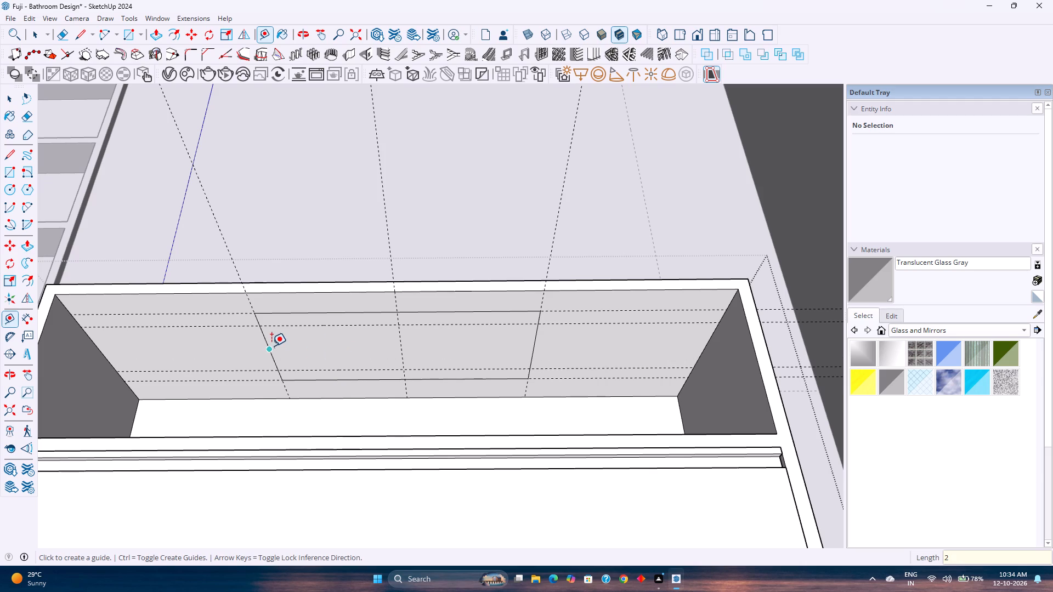
Place front-to-back guides 2" inside both short edges of the rectangle.
left_click(271, 345)
key("2")
key("Return")
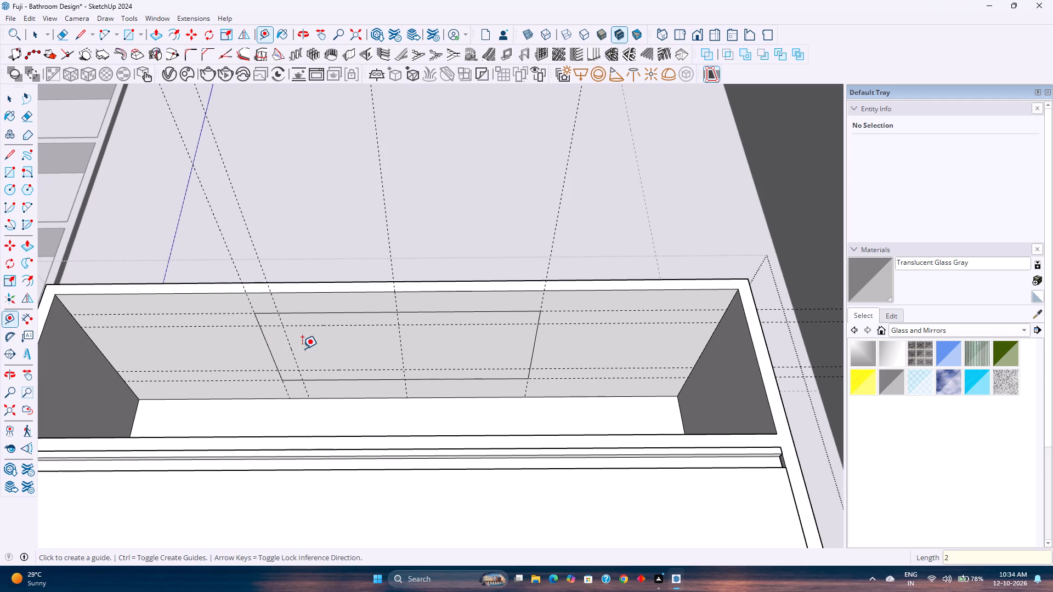
left_click(536, 337)
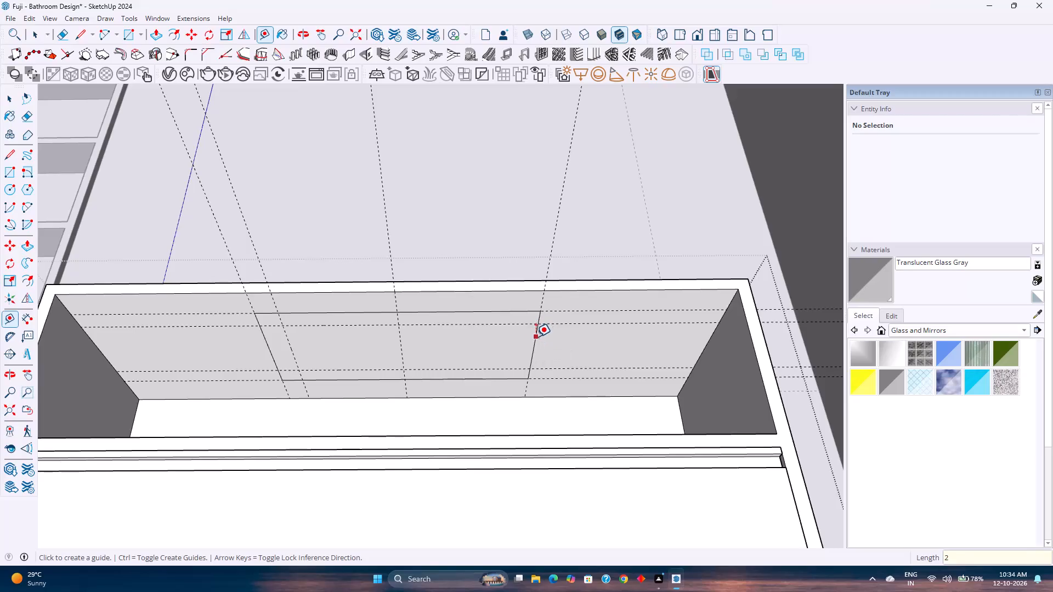
key("2")
key("Return")
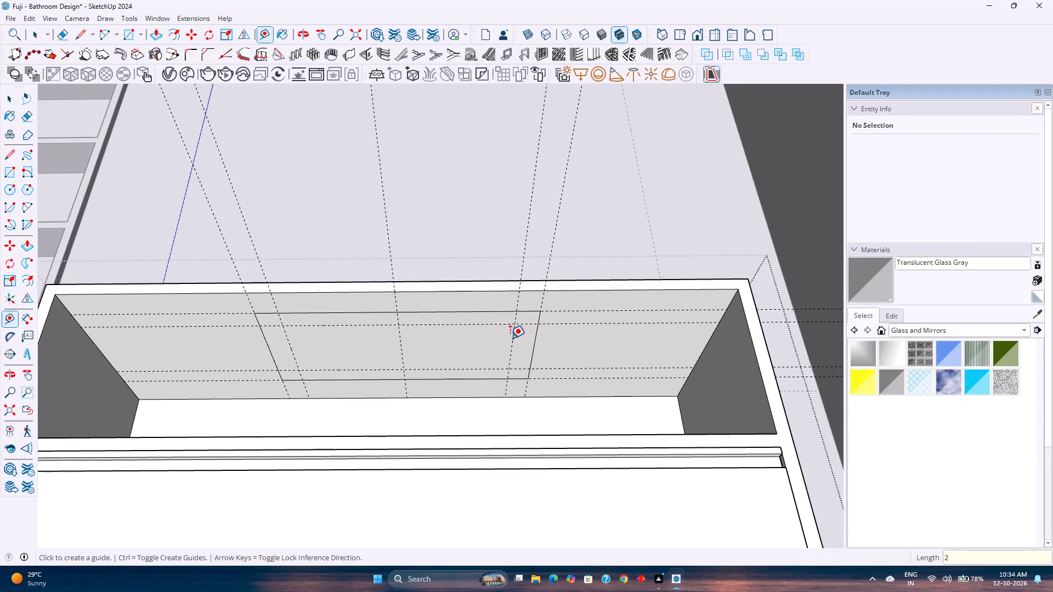
Round all four corners of the rectangle with 2" radius arcs, using the 2" guides to locate their endpoints.
key("a")
scroll(258, 320, "up", 4)
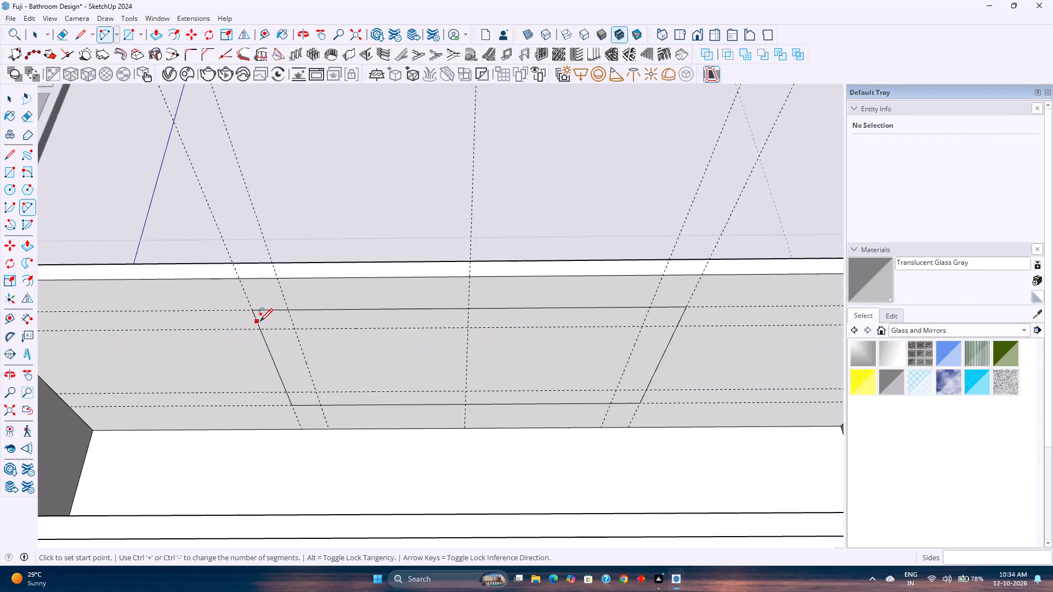
scroll(260, 321, "up", 2)
left_click(261, 330)
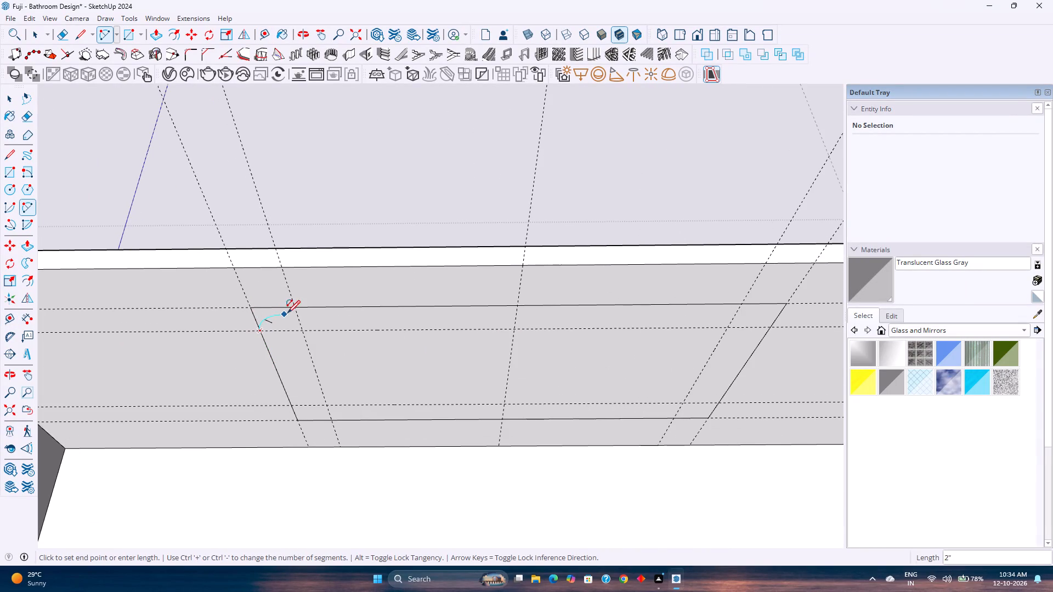
double_click(295, 309)
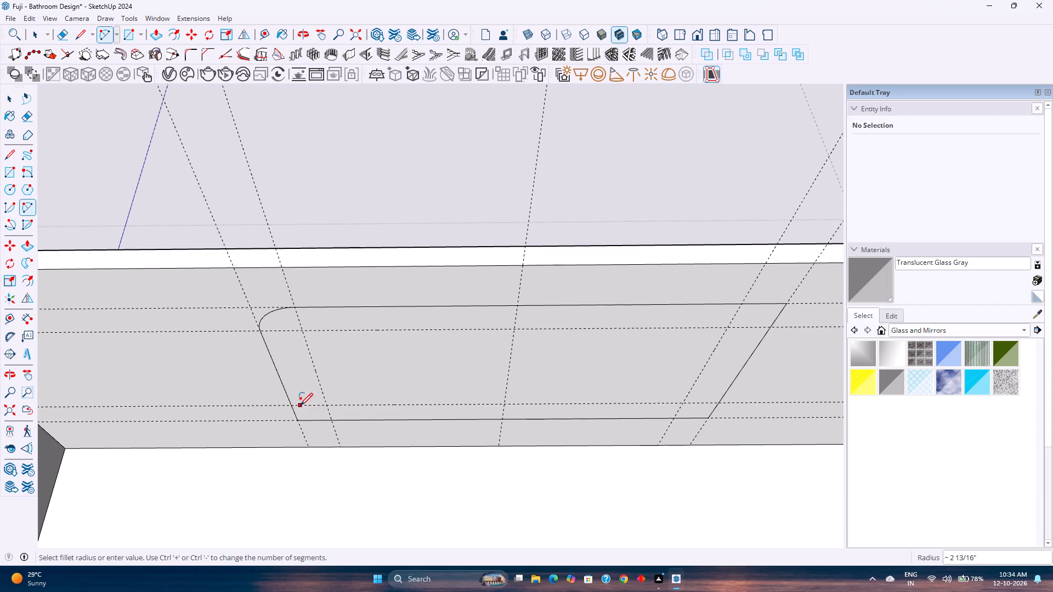
left_click(295, 406)
double_click(331, 419)
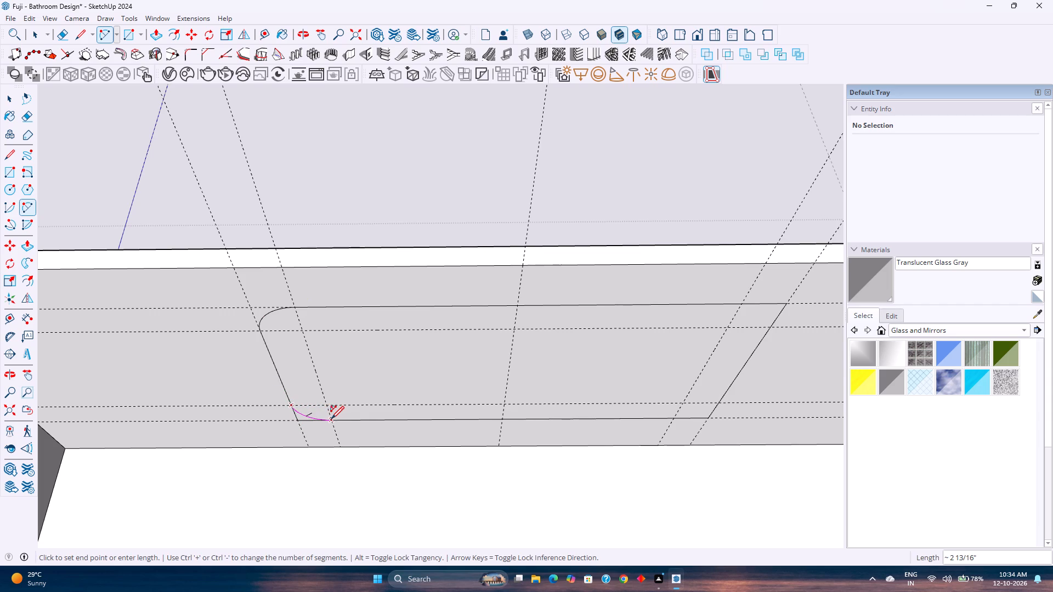
scroll(330, 417, "down", 1)
middle_click_drag(400, 418, 217, 374, "shift")
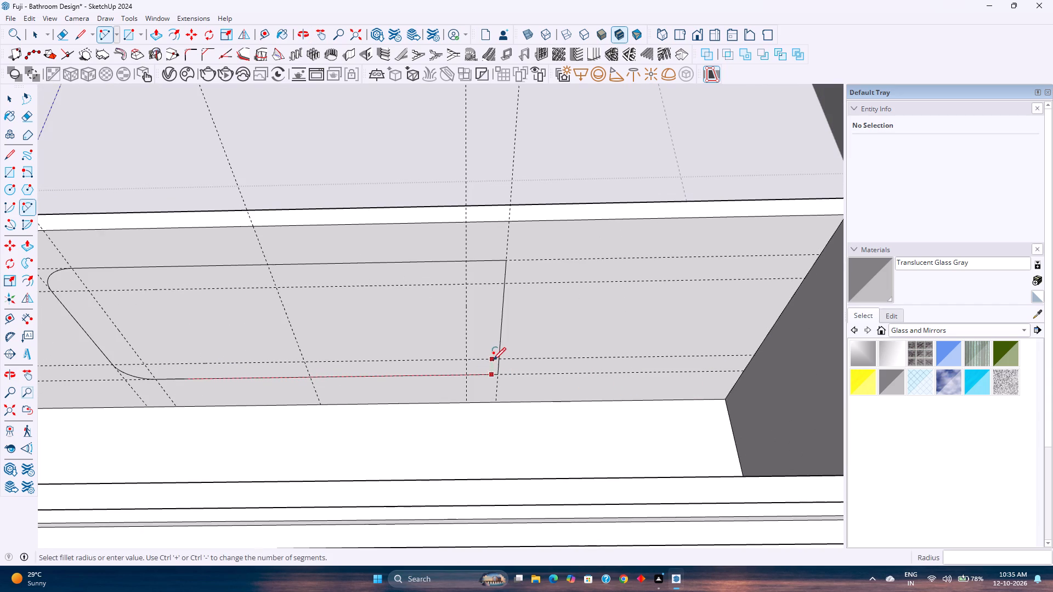
key("Escape")
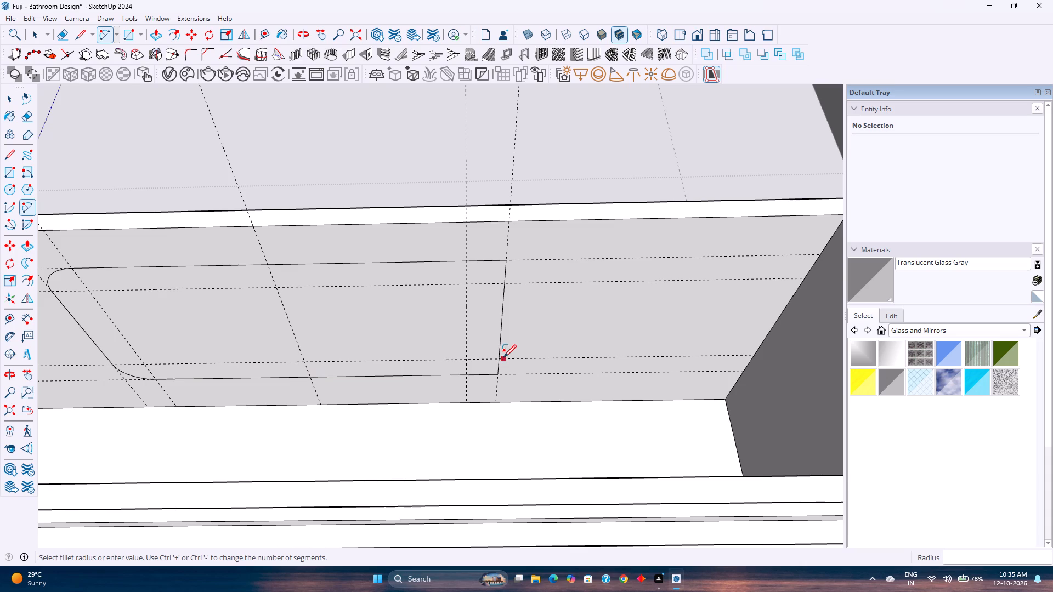
left_click(499, 360)
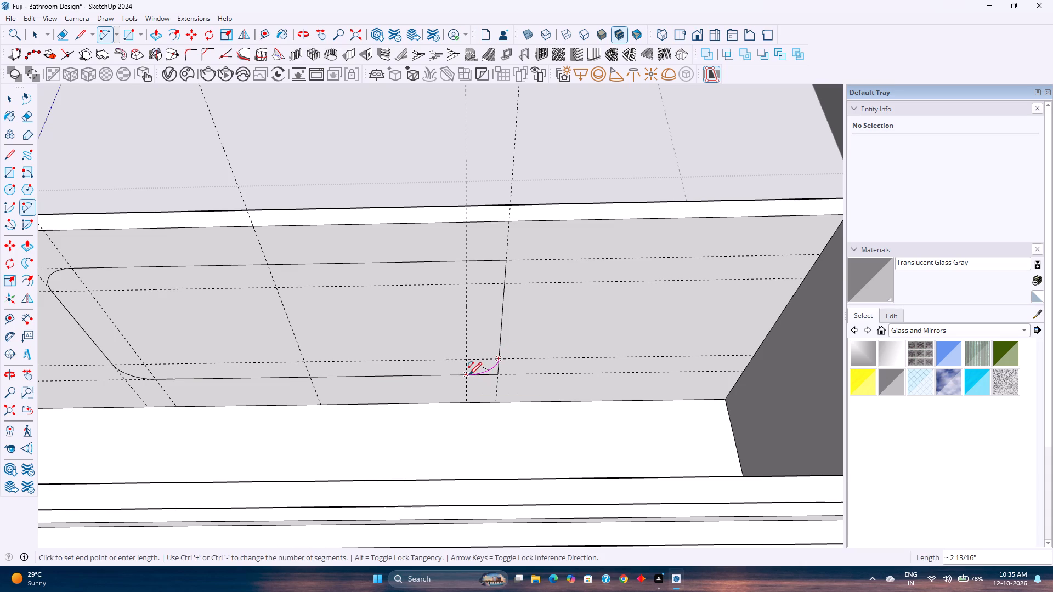
double_click(468, 375)
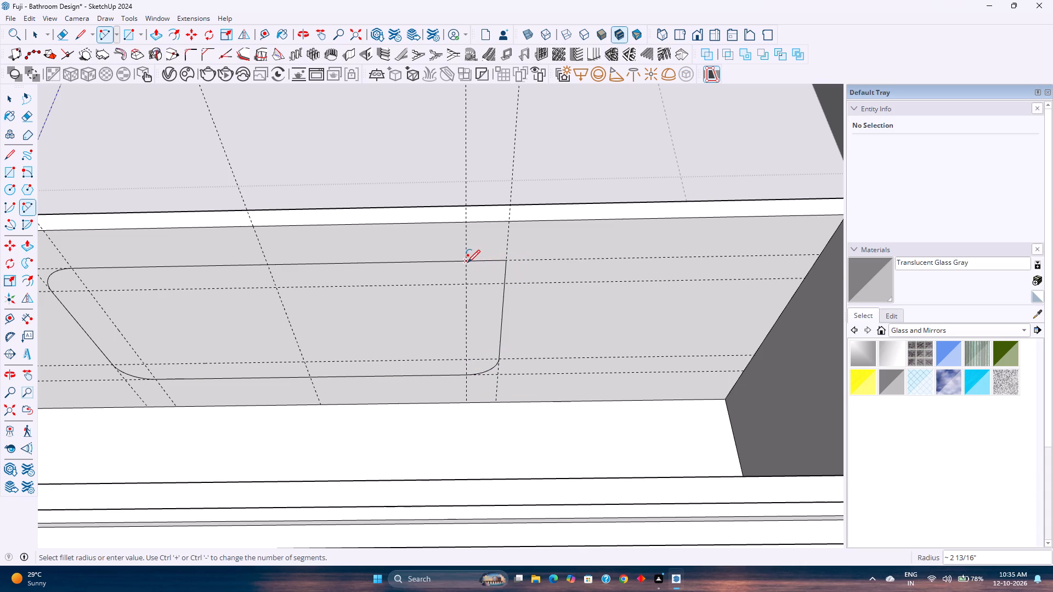
left_click(467, 263)
double_click(506, 284)
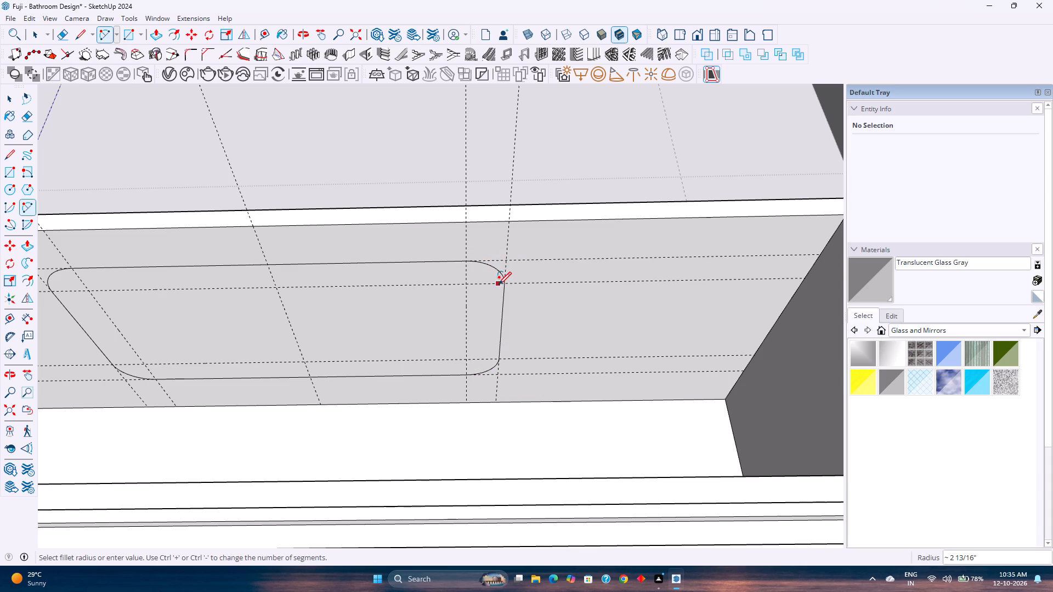
Set the segment count to 40 for both corner arcs at the short end nearer the visible cabinet side.
key("space")
left_click(499, 271)
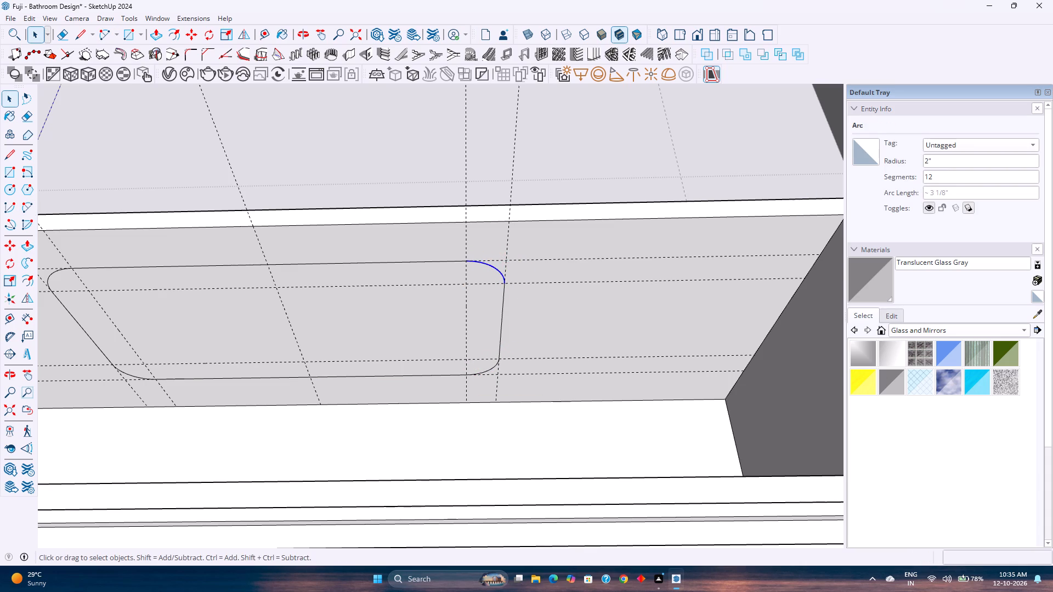
double_click(954, 177)
type("20")
key("BackSpace")
key("BackSpace")
key("BackSpace")
type("40")
key("Return")
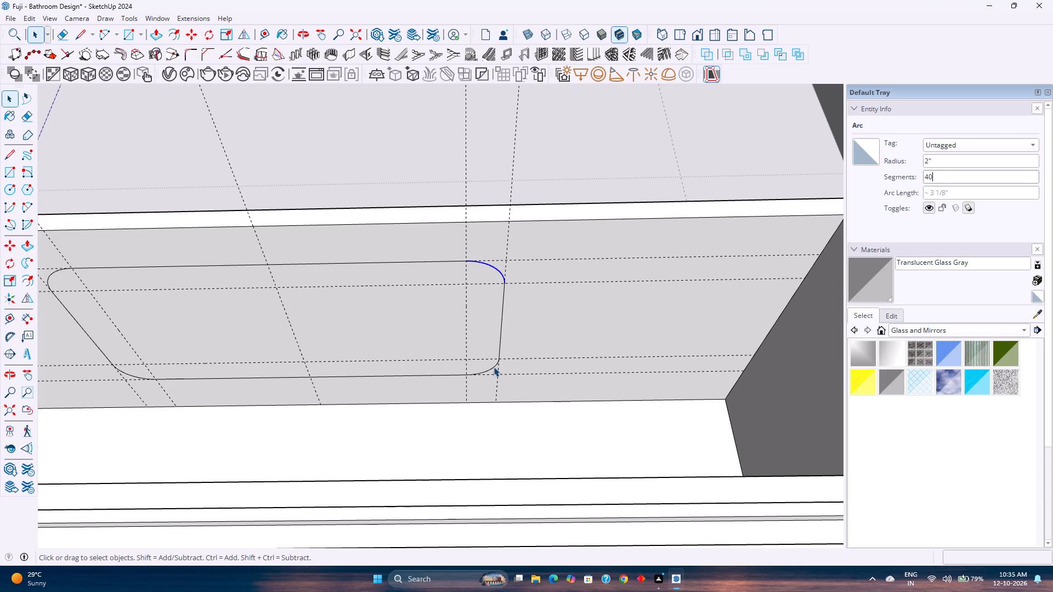
left_click(493, 367)
double_click(947, 176)
type("40")
key("Return")
Set the segment count to 40 for both corner arcs at the rectangle's opposite short end.
left_click(50, 272)
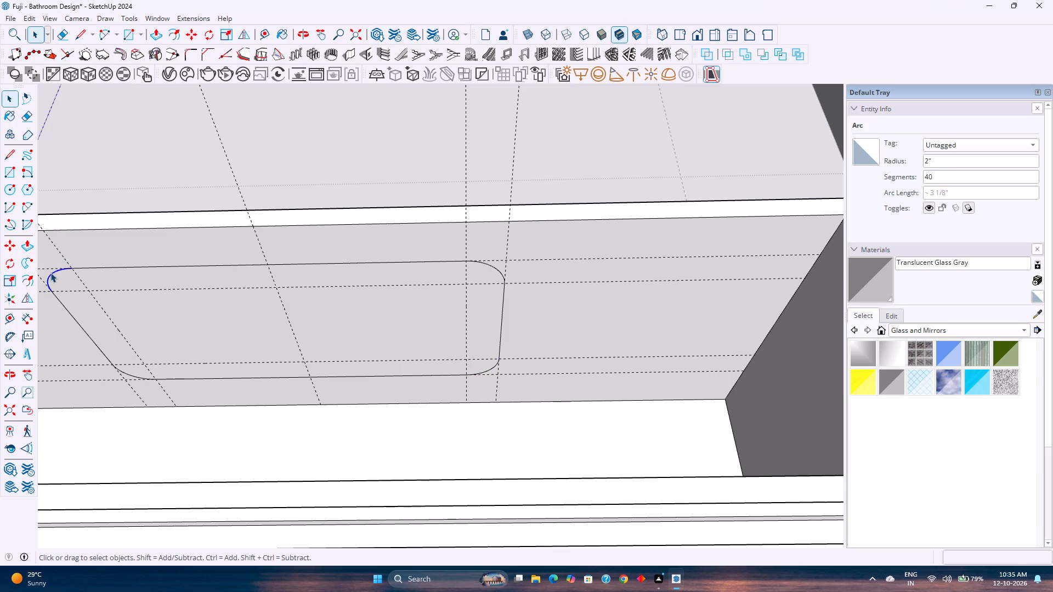
double_click(949, 175)
type("40")
key("Return")
left_click(134, 376)
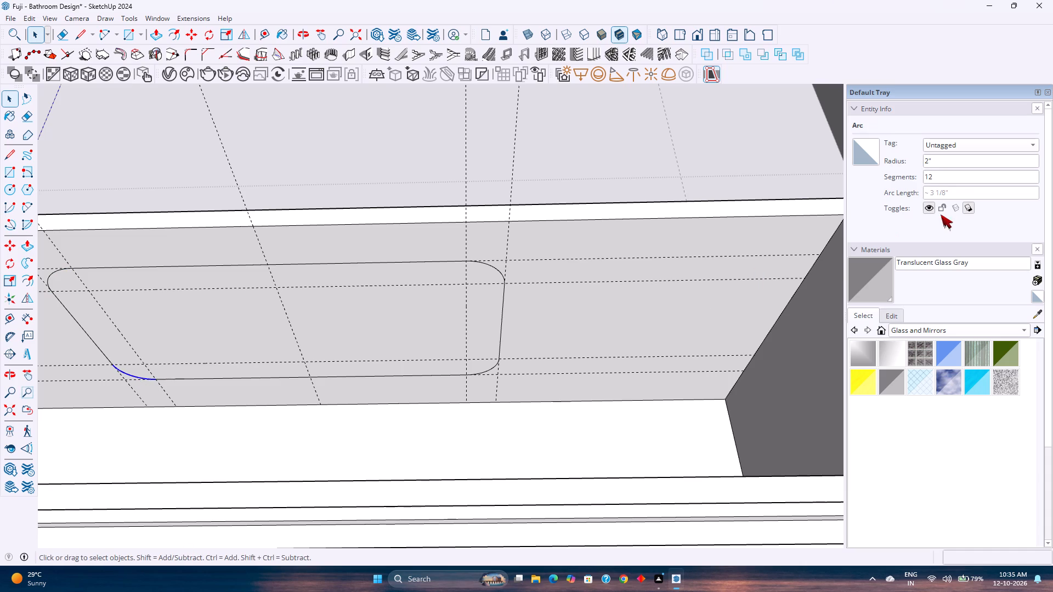
double_click(949, 176)
type("40")
key("Return")
Push/pull the rounded rectangle face upward about 1 1/4" through the vanity top.
key("p")
key("Escape")
left_click(415, 340)
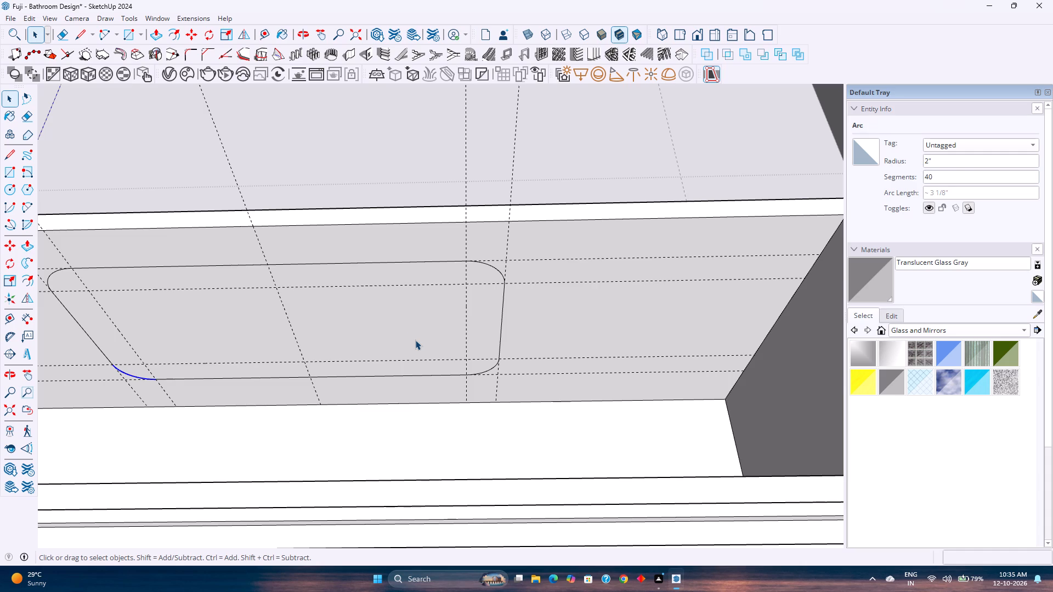
key("p")
left_click(415, 340)
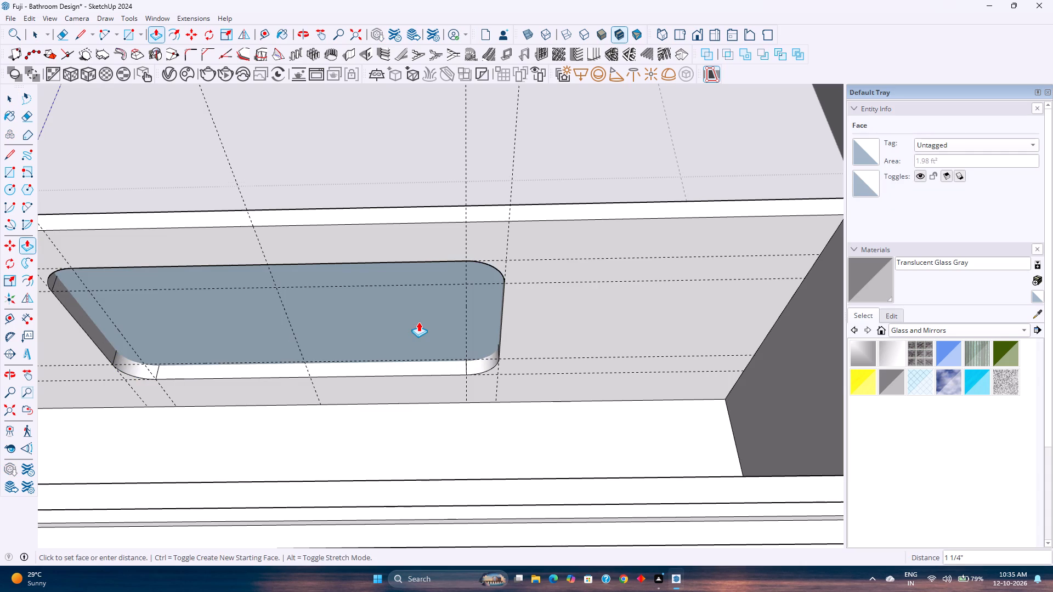
left_click(418, 322)
middle_click_drag(420, 320, 404, 510)
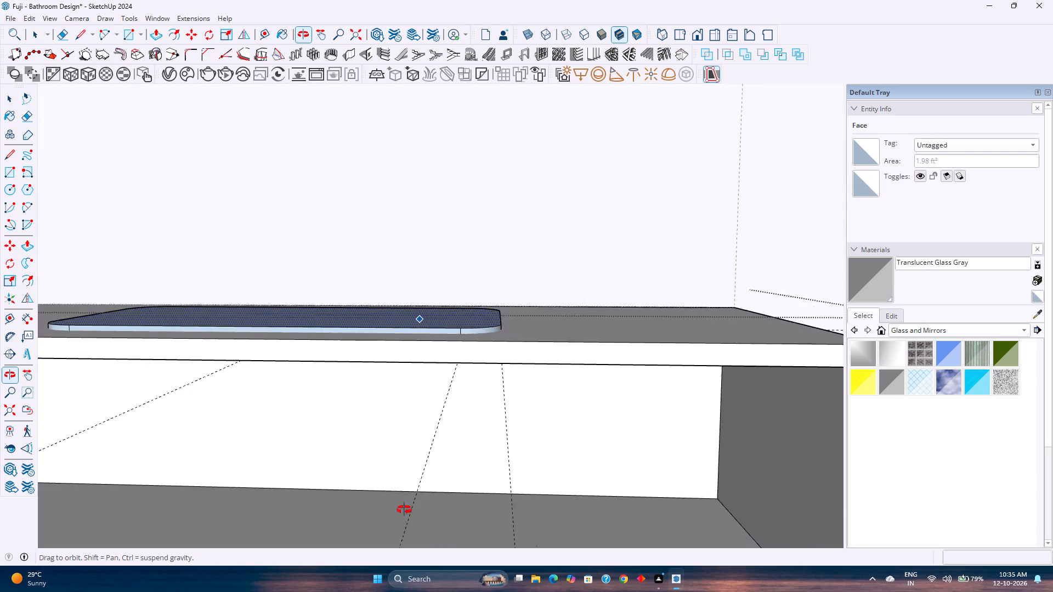
Undo the last push/pull and instead push the rounded rectangle face 1" upward through the vanity top.
middle_click_drag(404, 510, 400, 466)
key("ctrl+z")
middle_click_drag(413, 409, 396, 375)
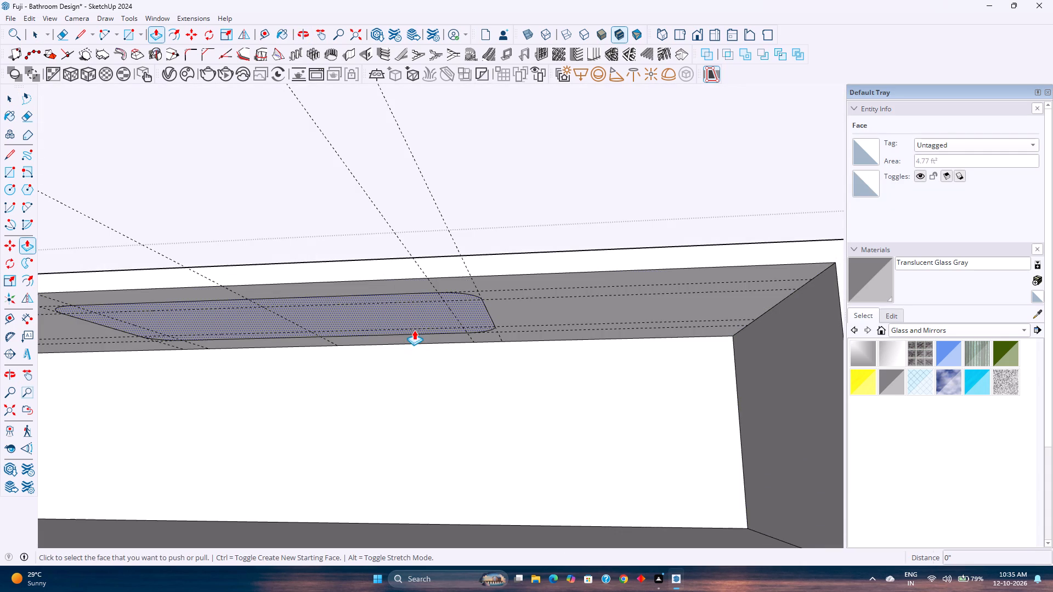
left_click(416, 322)
key("1")
key("Return")
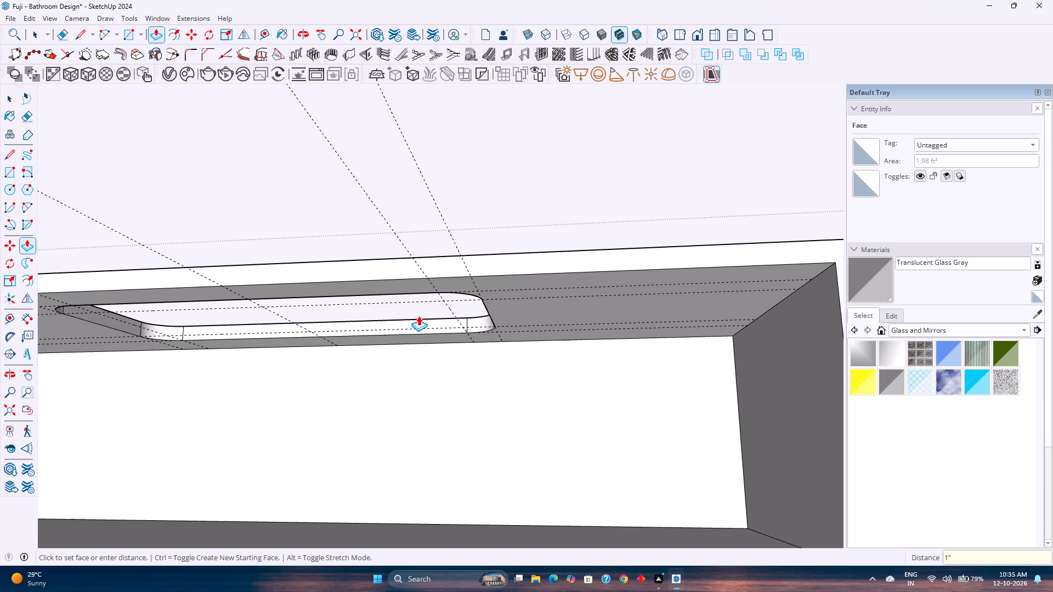
key("space")
Delete all guide lines in the model.
middle_click_drag(416, 317, 515, 480)
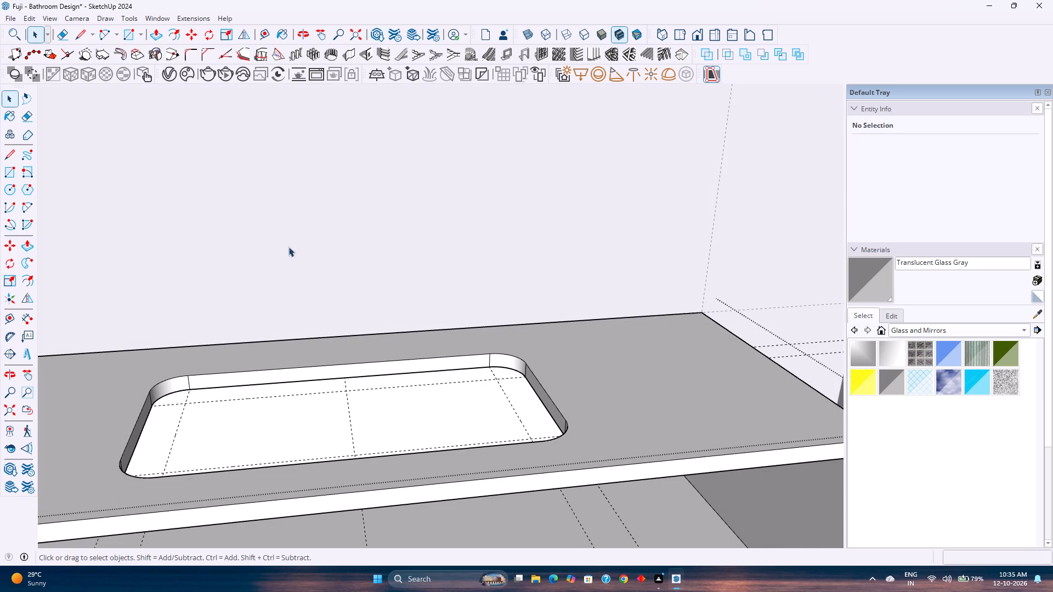
left_click(30, 18)
left_click(77, 130)
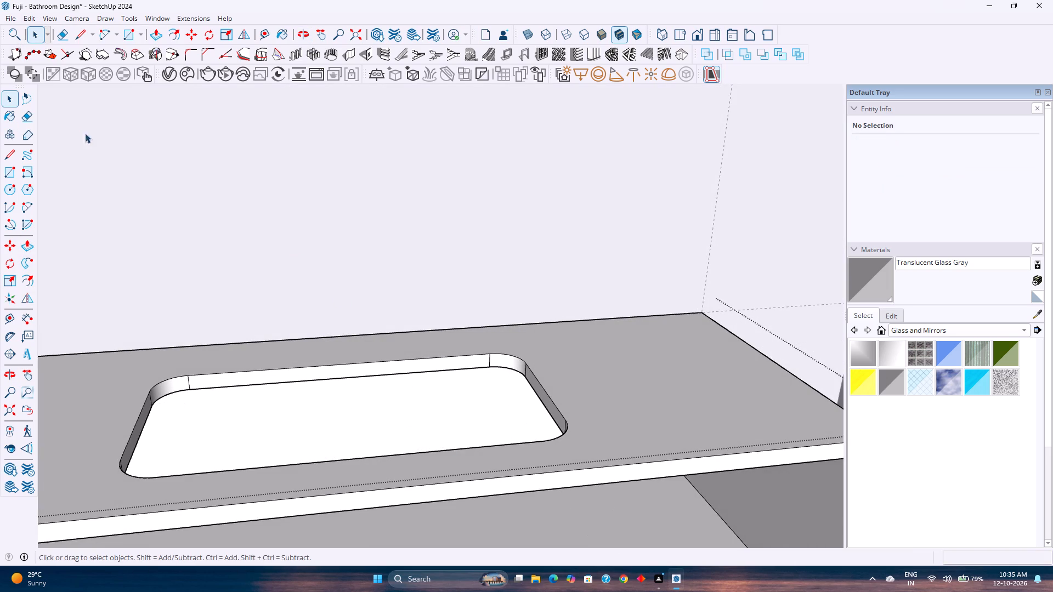
Examine the basin cut-out from above and from inside the open upper compartment of the vanity.
scroll(286, 325, "down", 6)
middle_click_drag(318, 356, 325, 257)
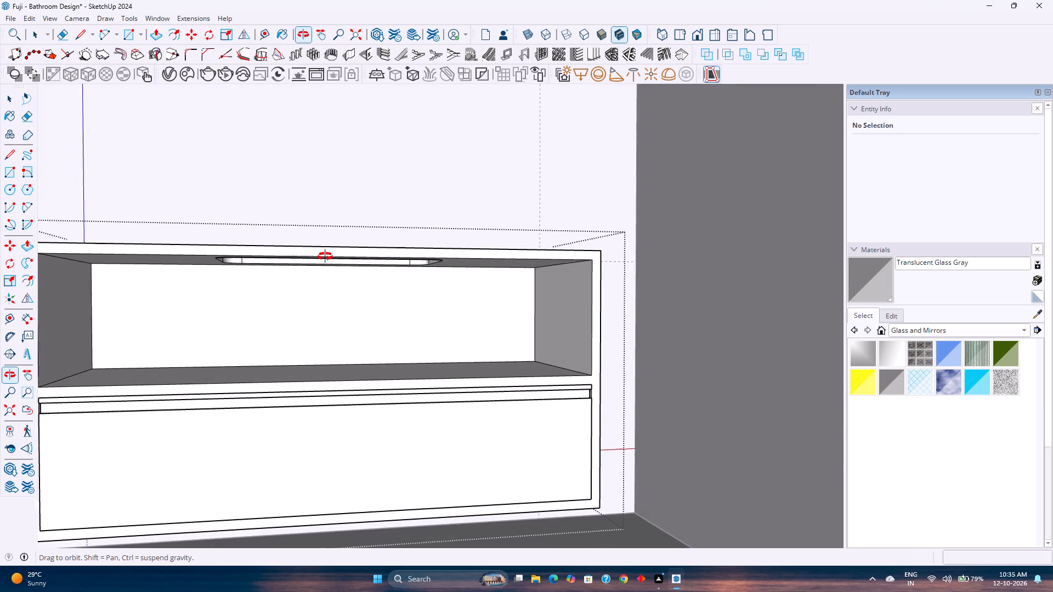
middle_click_drag(325, 257, 445, 186)
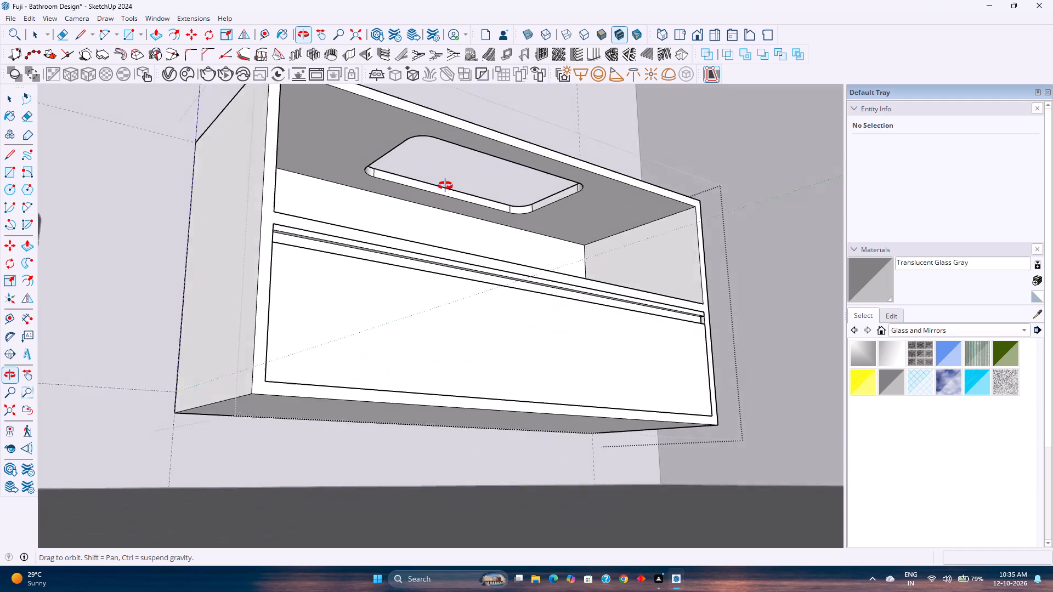
middle_click_drag(445, 186, 364, 344)
scroll(361, 371, "down", 3)
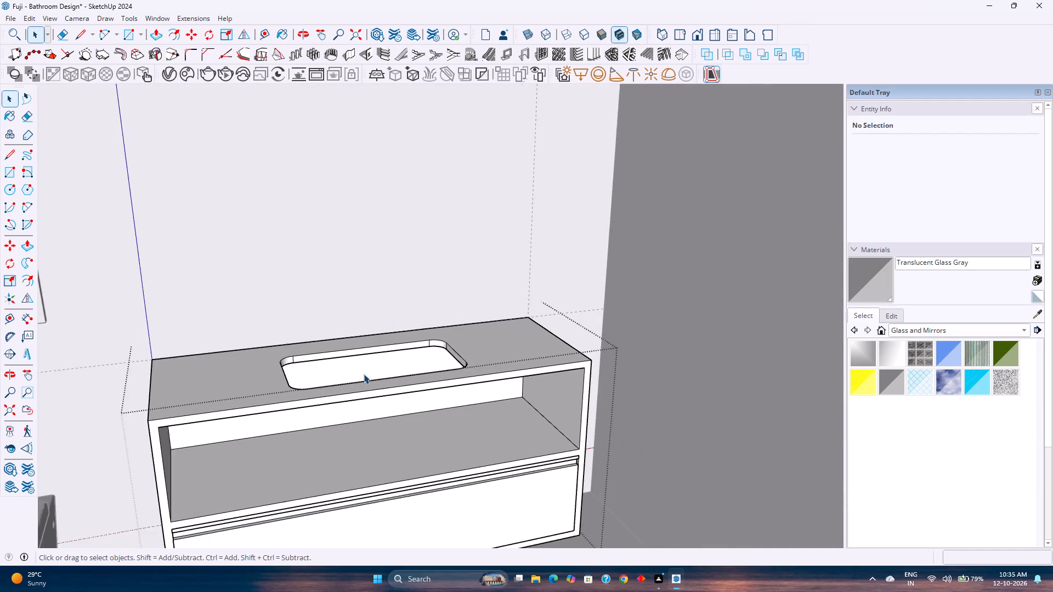
middle_click_drag(364, 374, 361, 465)
middle_click_drag(349, 466, 325, 413)
middle_click_drag(311, 436, 363, 271)
scroll(376, 259, "up", 1)
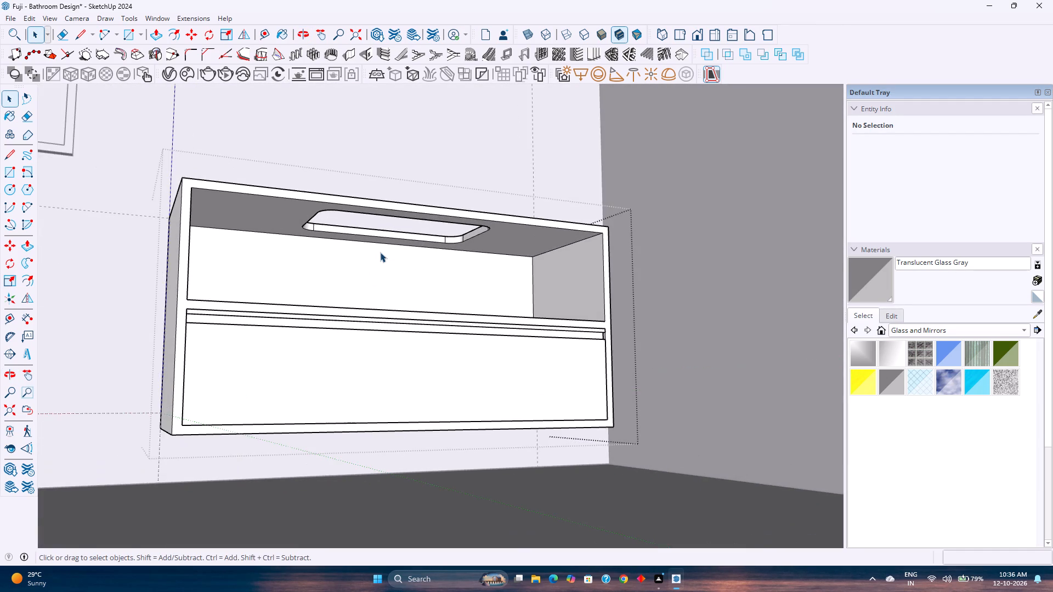
scroll(373, 256, "up", 3)
scroll(417, 230, "up", 6)
scroll(567, 221, "down", 4)
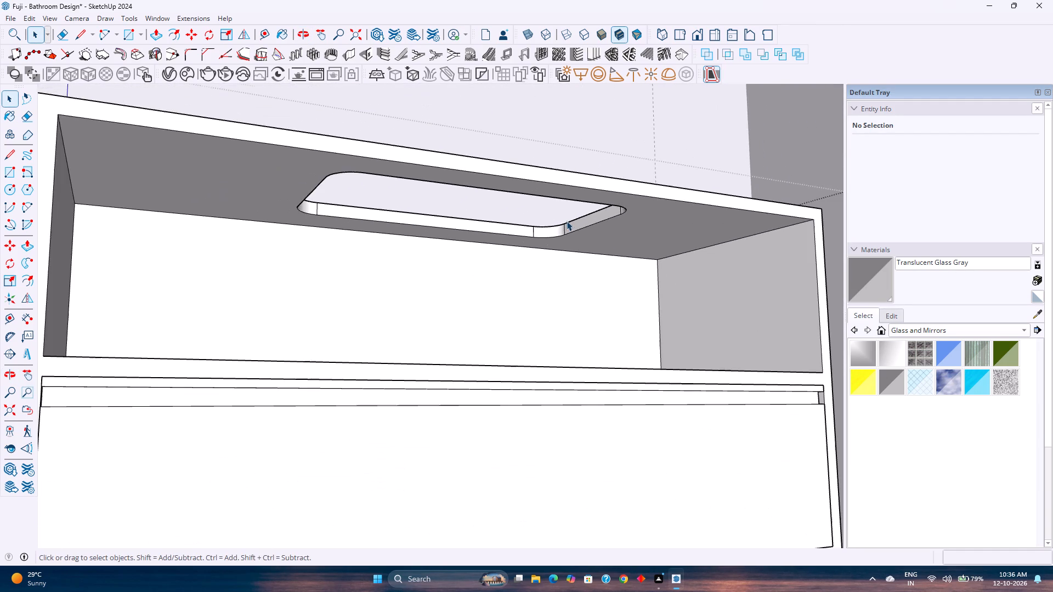
scroll(567, 221, "down", 2)
middle_click_drag(566, 223, 530, 315)
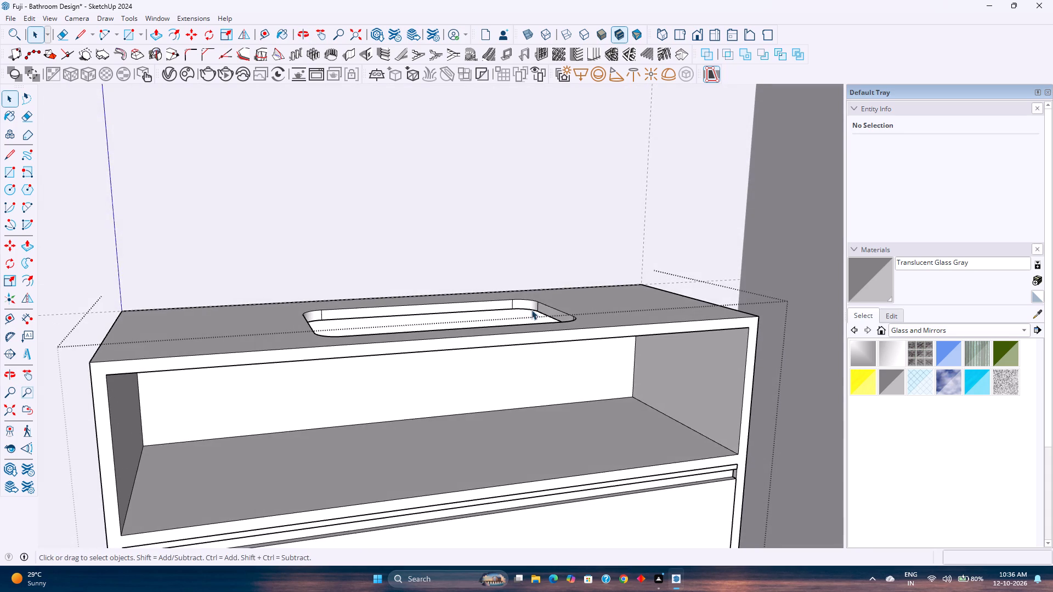
scroll(531, 310, "down", 1)
middle_click_drag(531, 310, 505, 397)
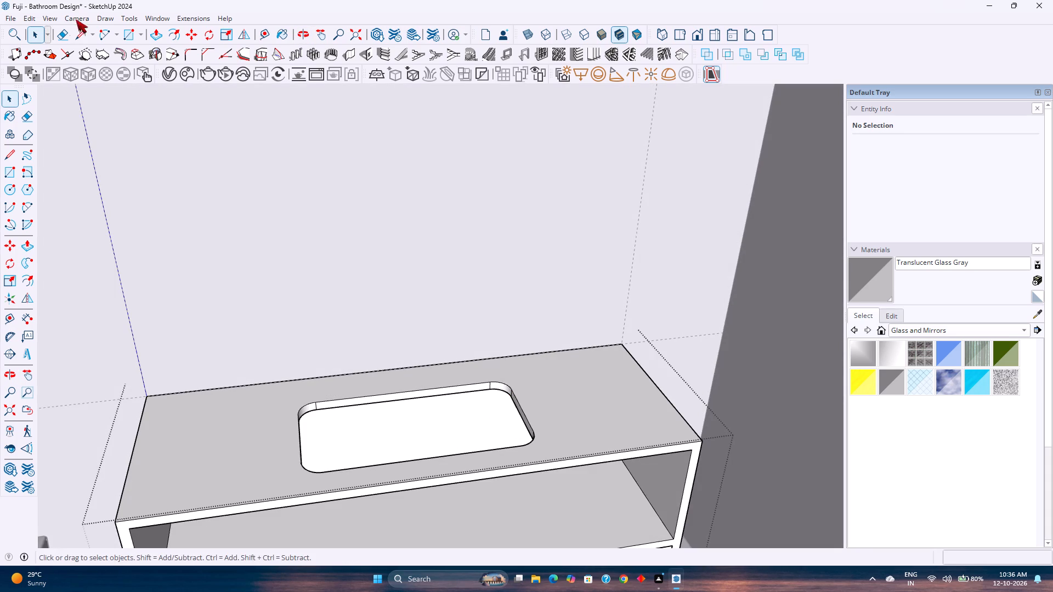
Unhide the hidden upper drawer front of the vanity.
left_click(36, 19)
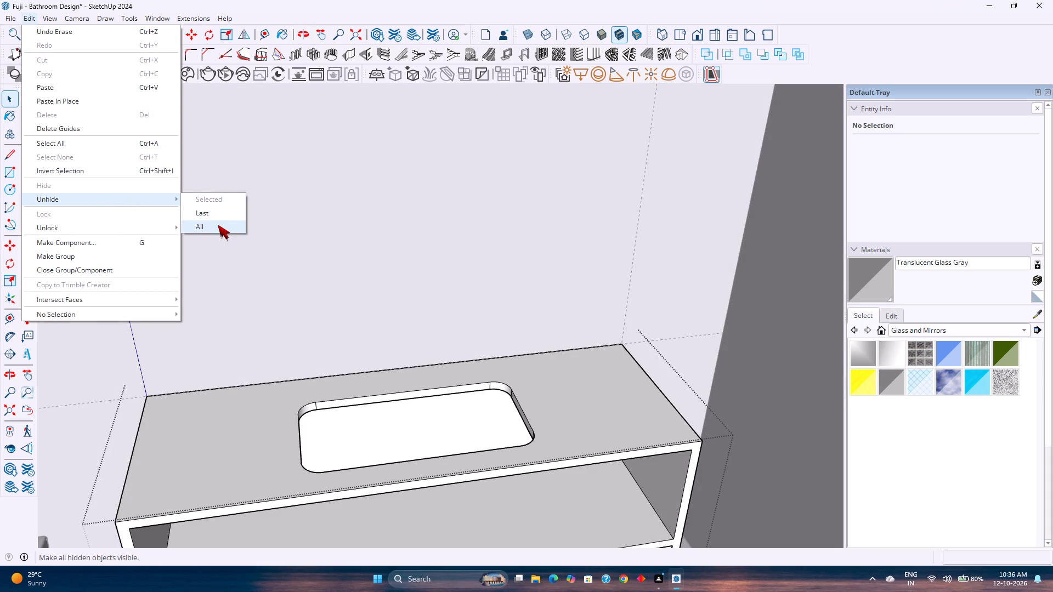
left_click(217, 218)
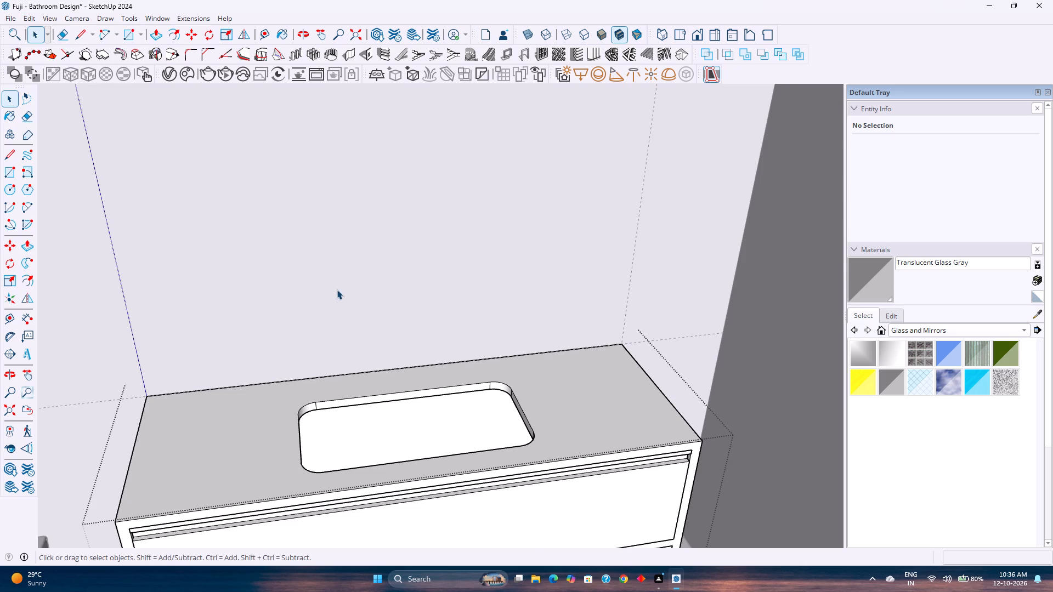
Copy the vanity's top face, including the basin cut-out outline, 3" straight up along the blue axis.
middle_click_drag(342, 306, 378, 235, "shift")
middle_click_drag(383, 235, 343, 236)
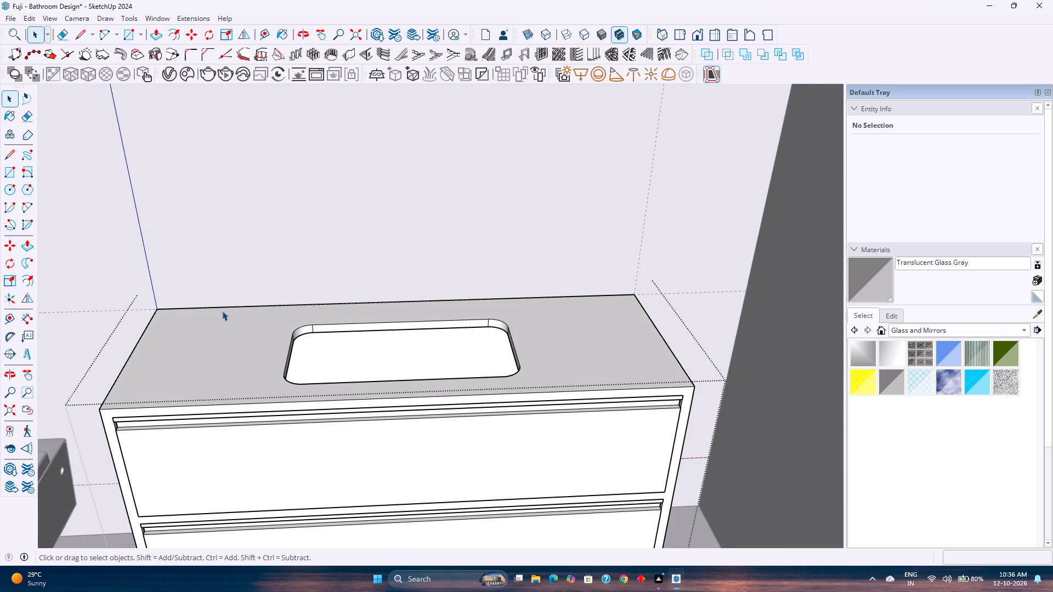
double_click(253, 336)
key("m")
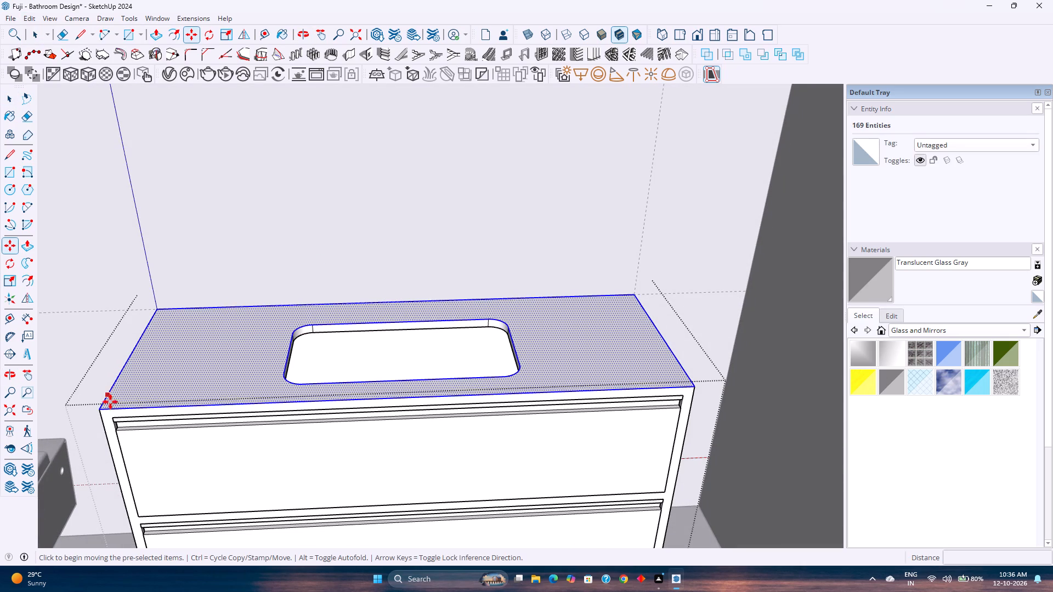
left_click(101, 412)
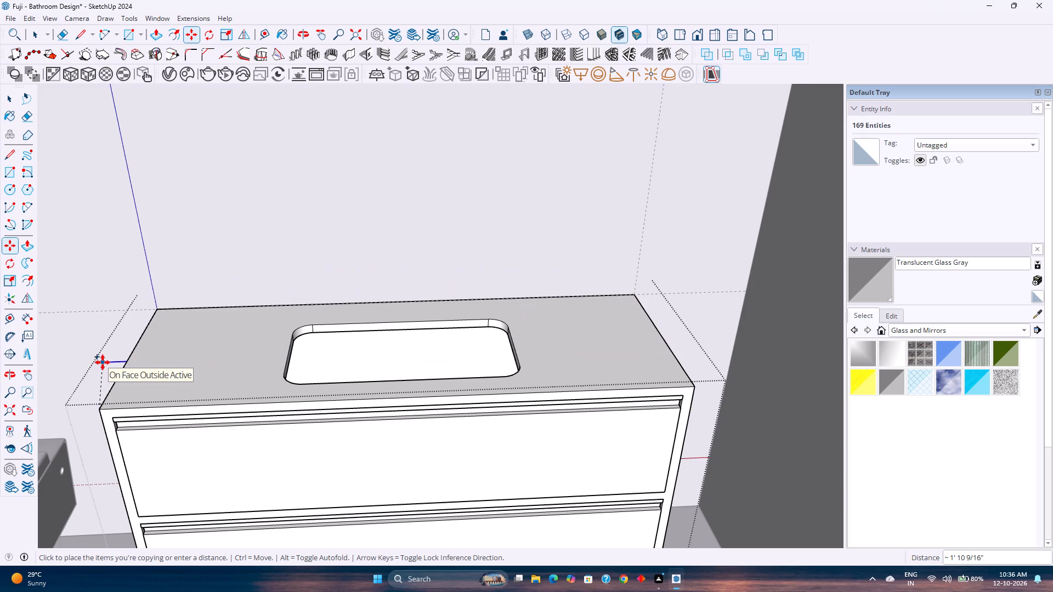
key("Up")
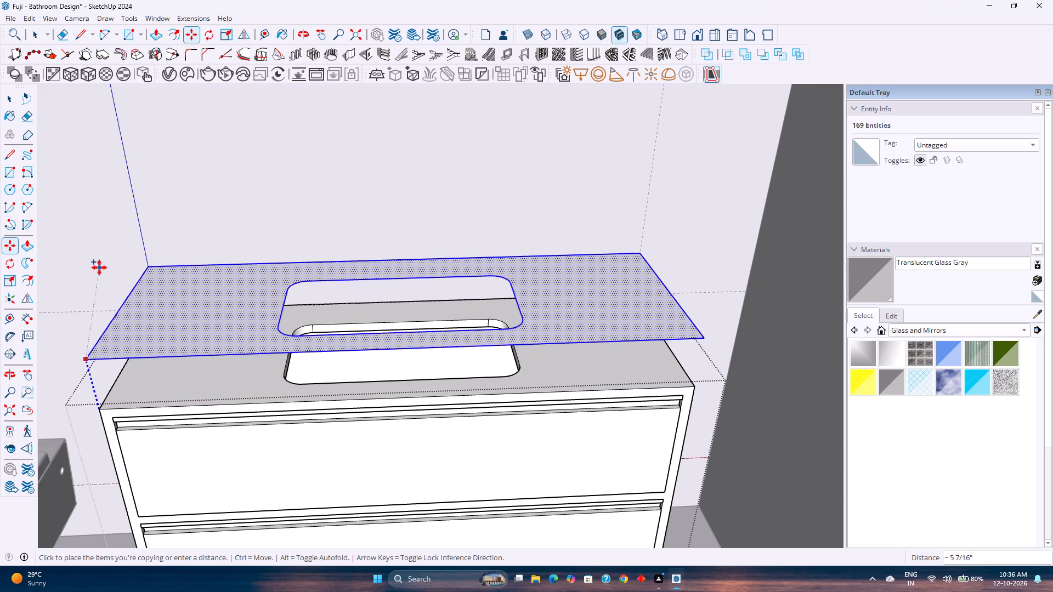
key("3")
key("Return")
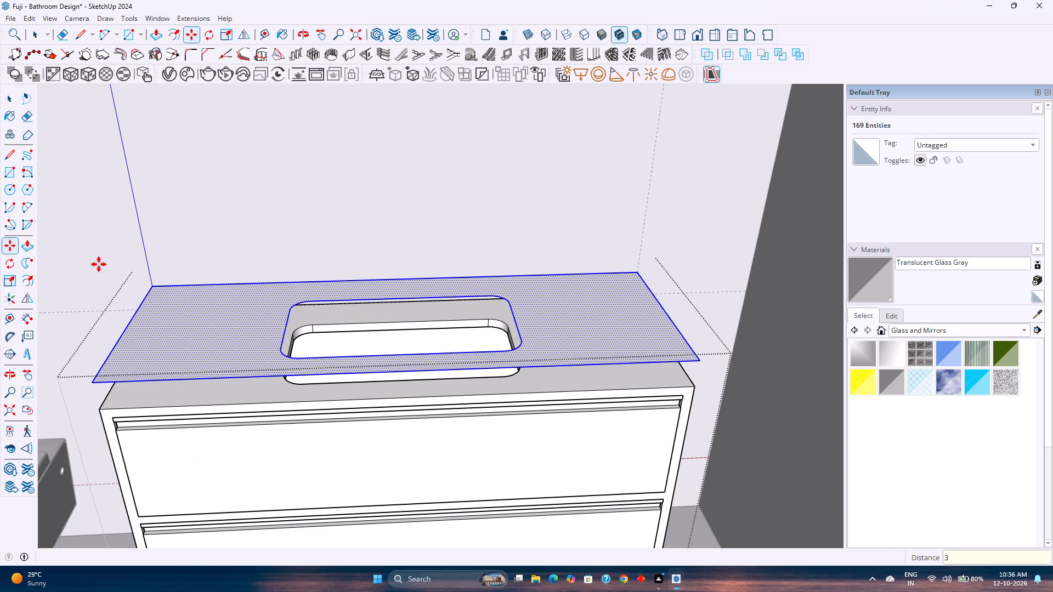
Make the copied top face and its edges into a separate group.
key("space")
right_click(185, 350)
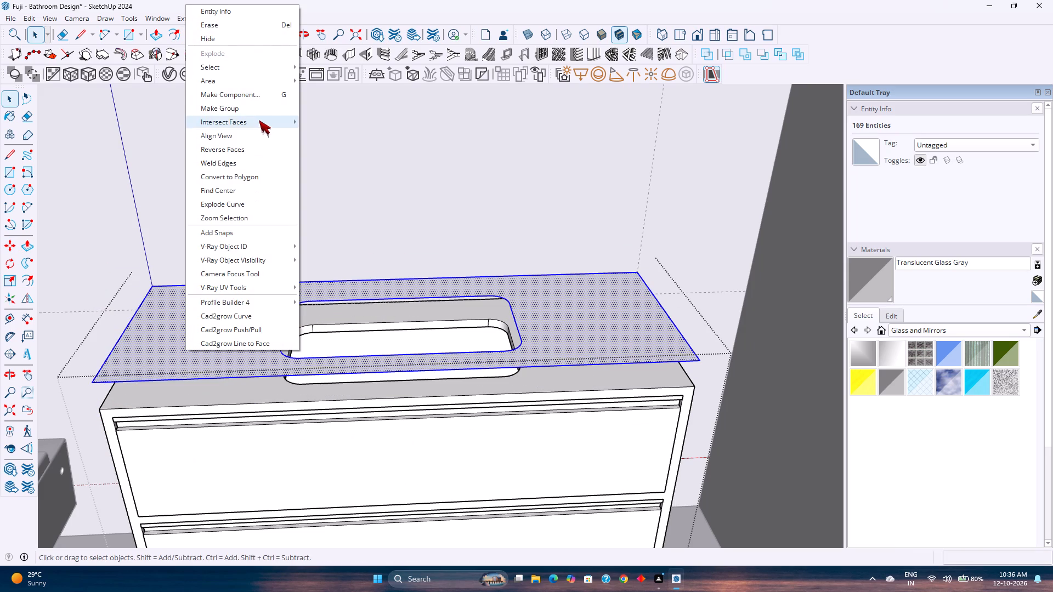
left_click(258, 110)
Open the new group and push/pull its face 2" downward to form a countertop slab with the basin opening.
double_click(203, 322)
scroll(237, 362, "up", 2)
key("p")
left_click(177, 354)
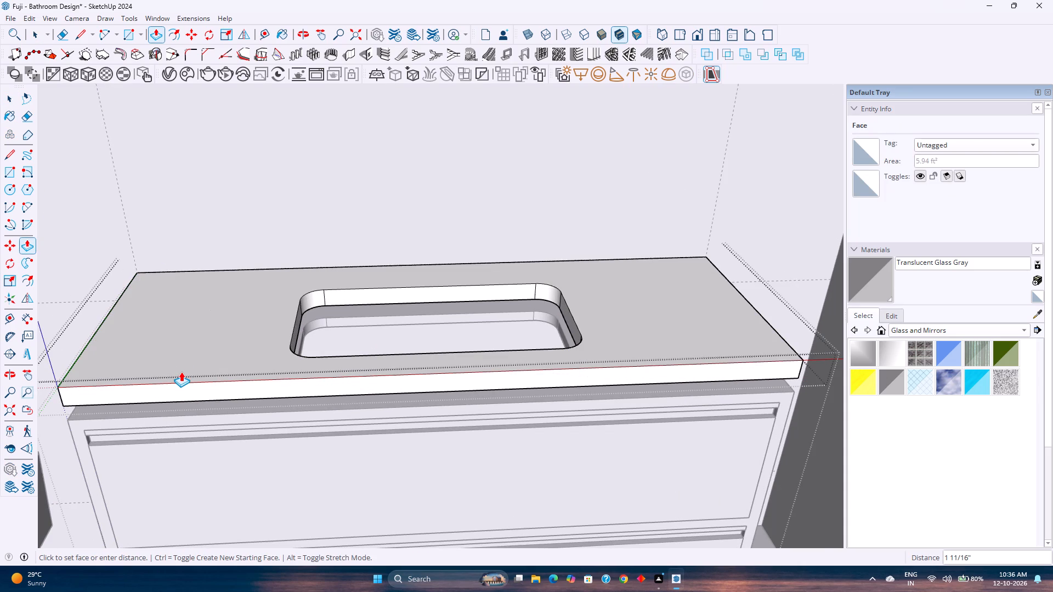
key("2")
key("Return")
key("space")
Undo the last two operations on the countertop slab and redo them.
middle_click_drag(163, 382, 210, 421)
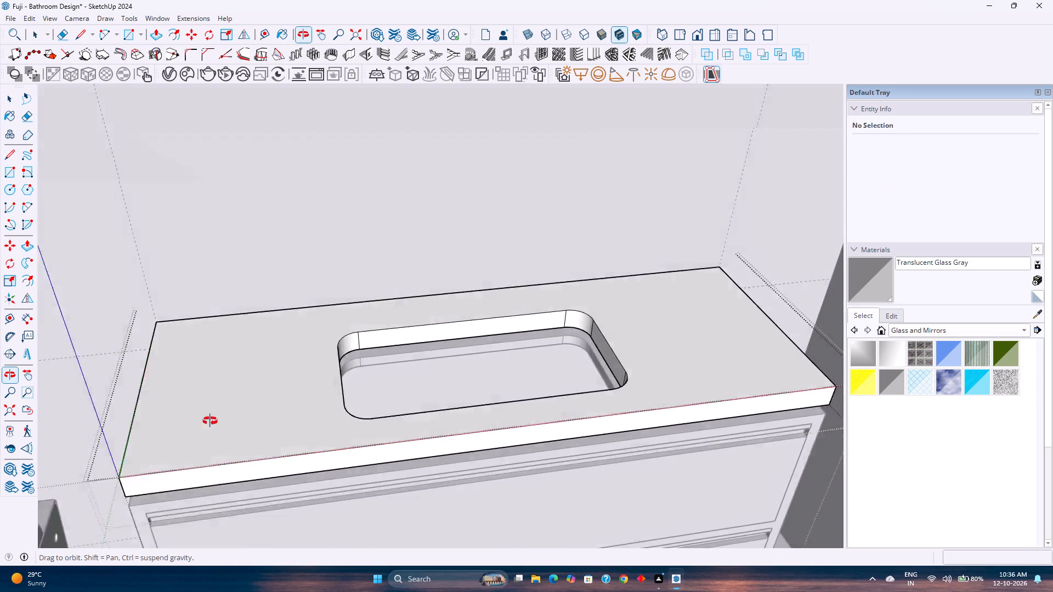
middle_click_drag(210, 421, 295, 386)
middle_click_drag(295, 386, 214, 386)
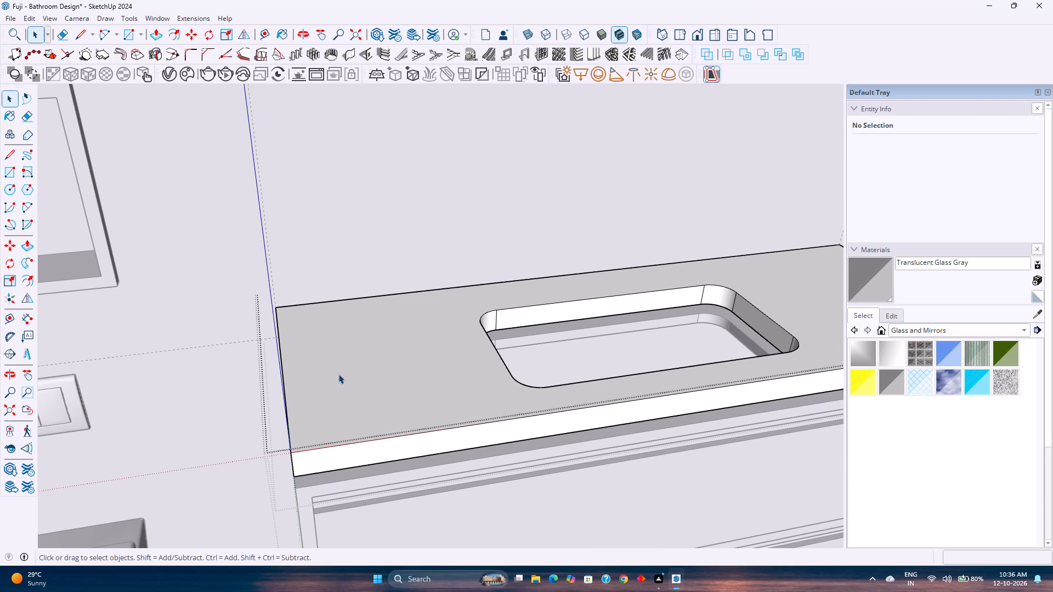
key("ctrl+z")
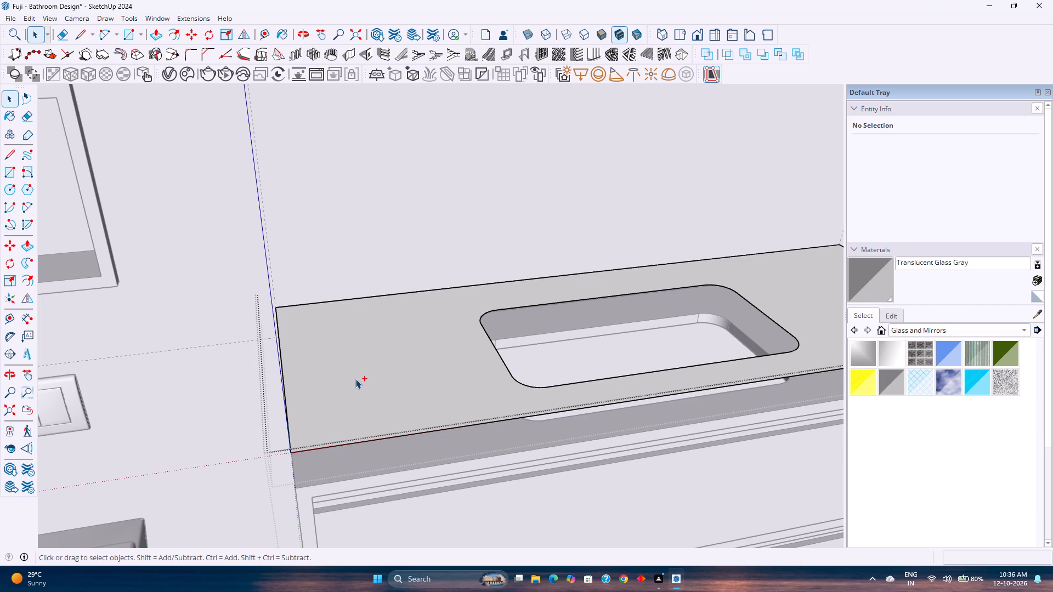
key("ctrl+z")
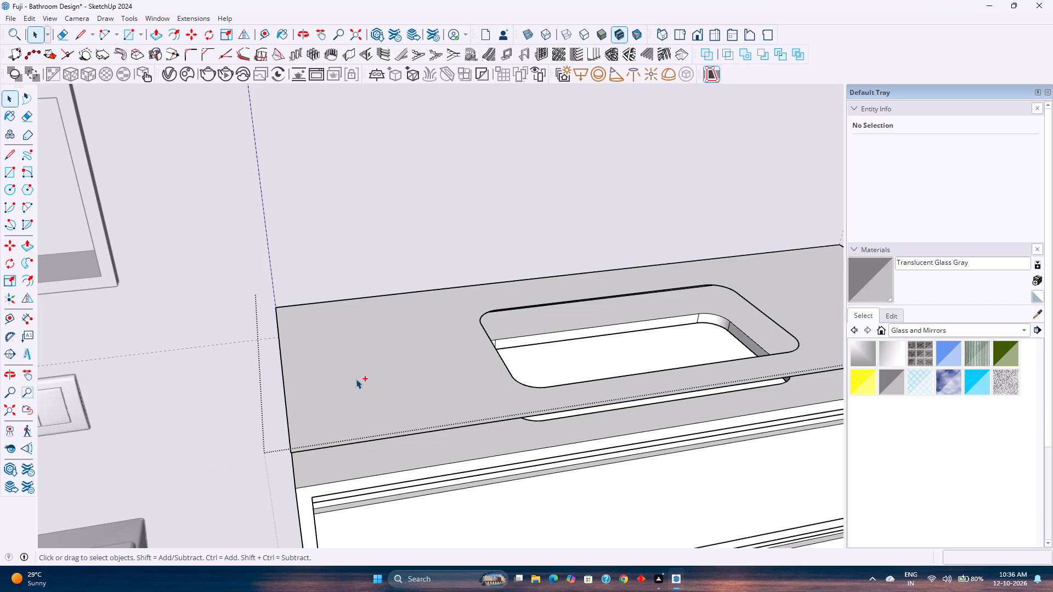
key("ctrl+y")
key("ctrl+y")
Examine the countertop slab and how its basin opening lines up with the cut-out in the vanity below.
middle_click_drag(435, 377, 363, 272)
key("space")
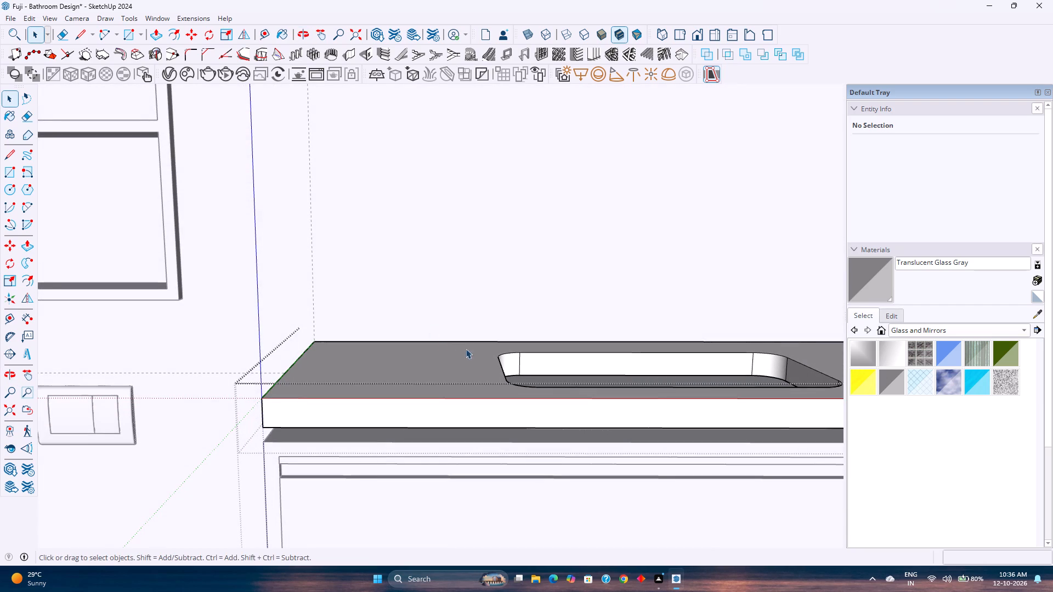
middle_click_drag(468, 350, 484, 425)
middle_click_drag(564, 412, 383, 368, "shift")
scroll(384, 368, "up", 1, "shift")
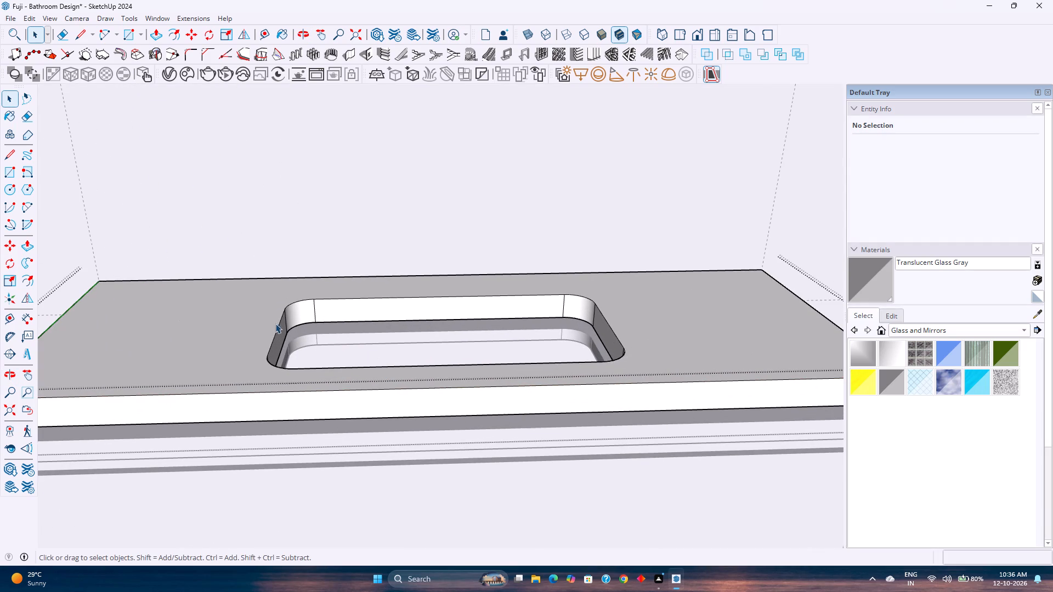
middle_click_drag(366, 256, 378, 303)
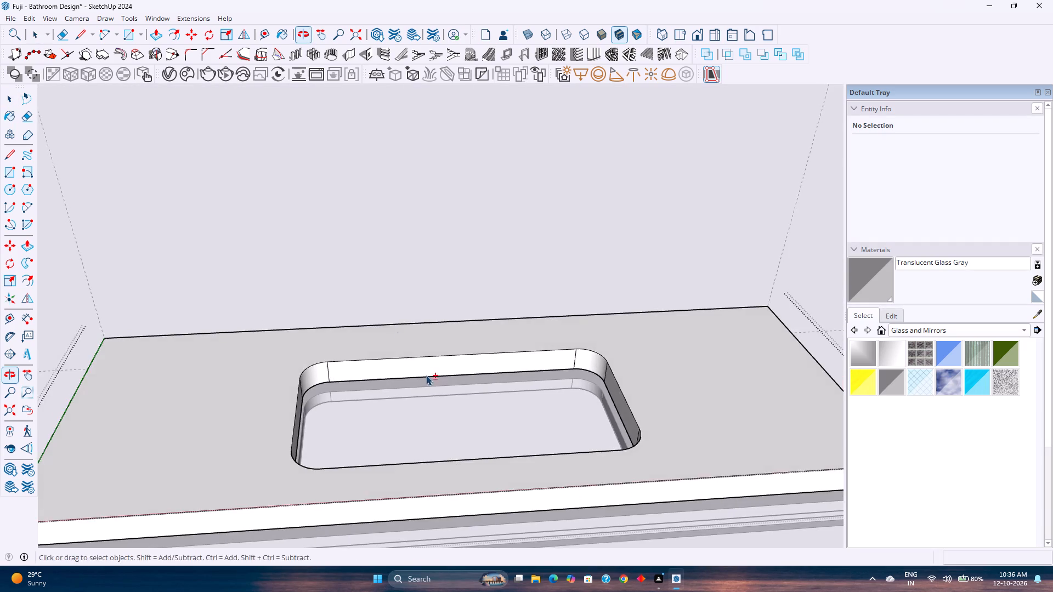
middle_click_drag(421, 372, 394, 285, "shift")
middle_click_drag(403, 272, 410, 310)
scroll(384, 348, "up", 1)
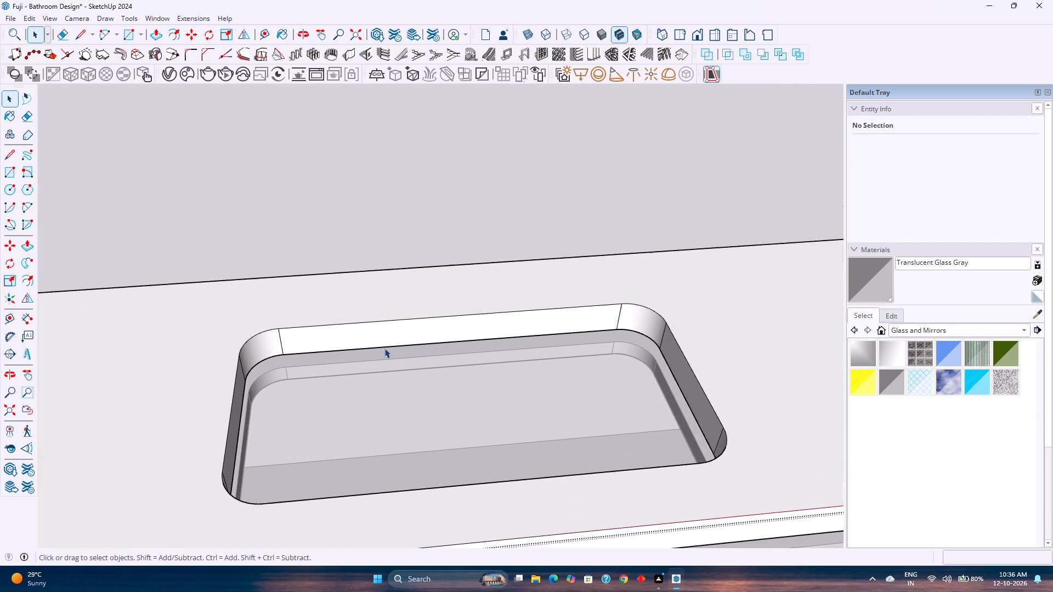
scroll(384, 348, "up", 5)
middle_click_drag(384, 348, 337, 245)
scroll(347, 242, "down", 9)
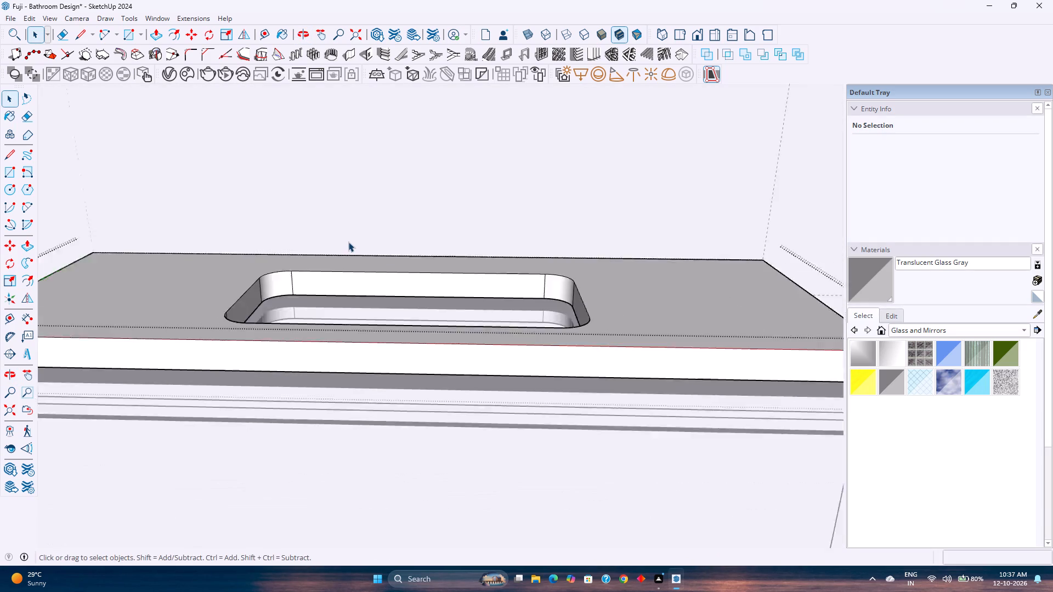
Leave the slab group's editing context and move the countertop slab about 8 13/16" straight up above the vanity.
left_click(601, 327)
key("Escape")
key("Escape")
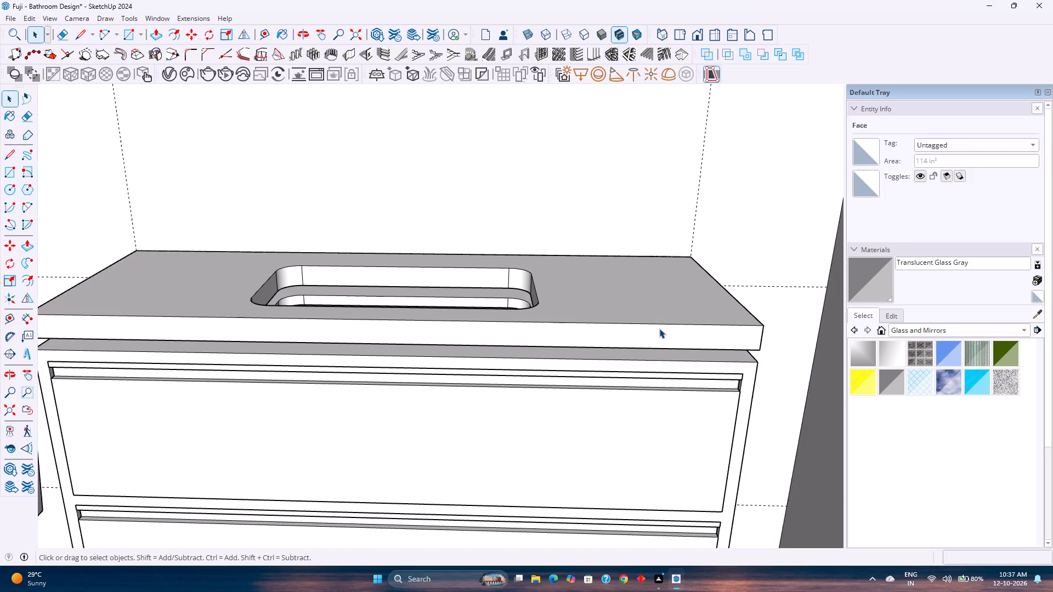
left_click(659, 328)
double_click(660, 328)
left_click(661, 328)
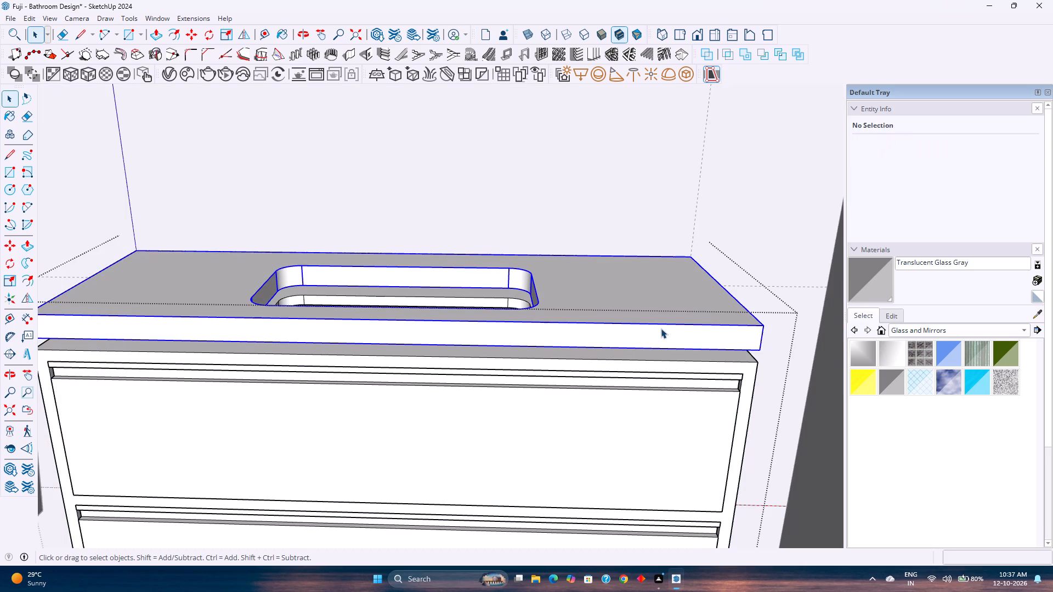
key("m")
left_click(764, 352)
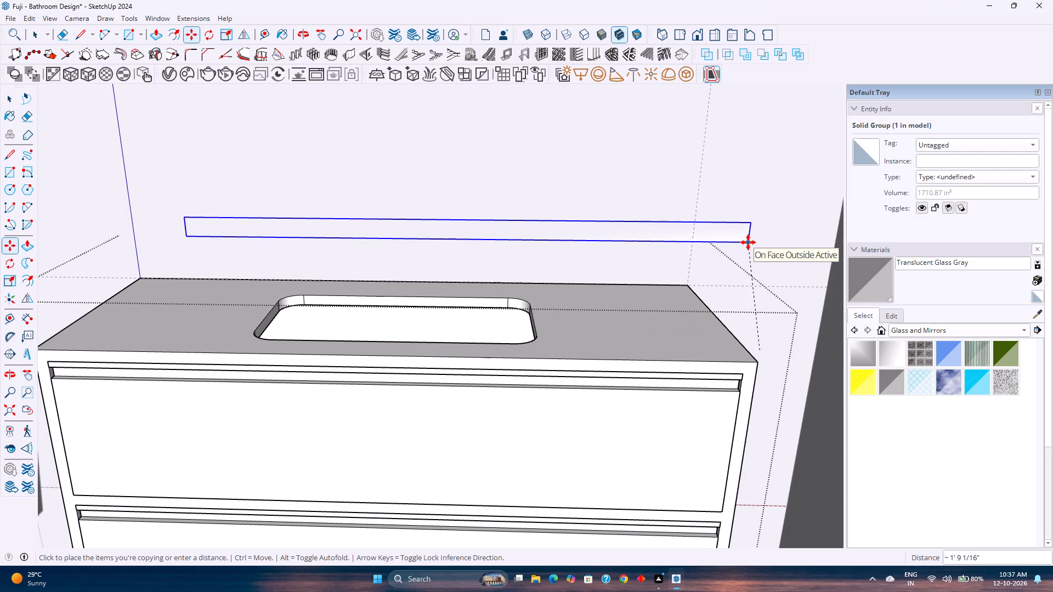
key("Up")
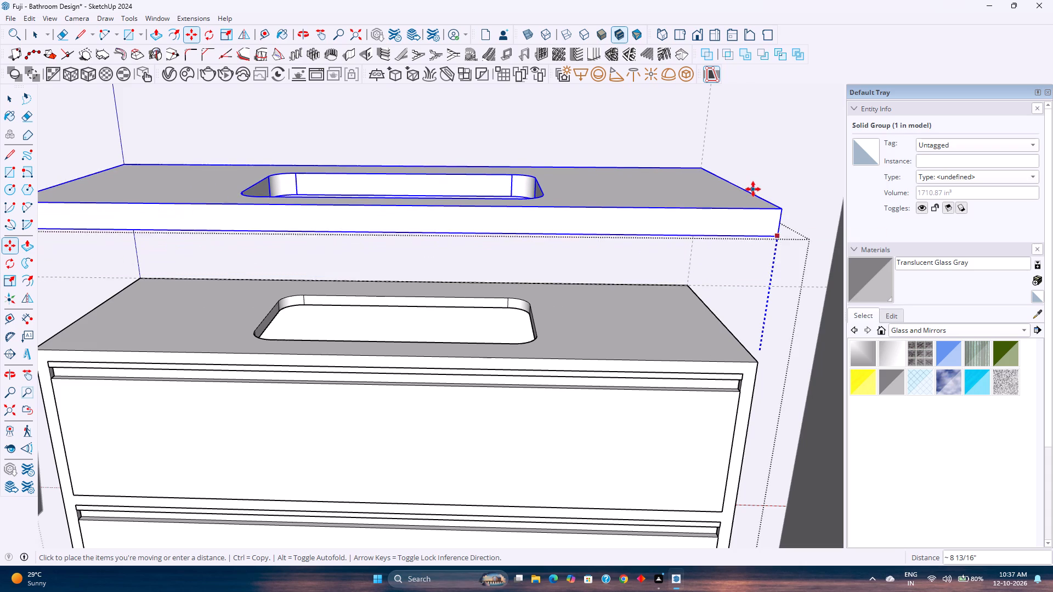
left_click(753, 189)
key("space")
Open the countertop slab group for editing, with the underside of its basin opening in view.
middle_click_drag(604, 243, 603, 206)
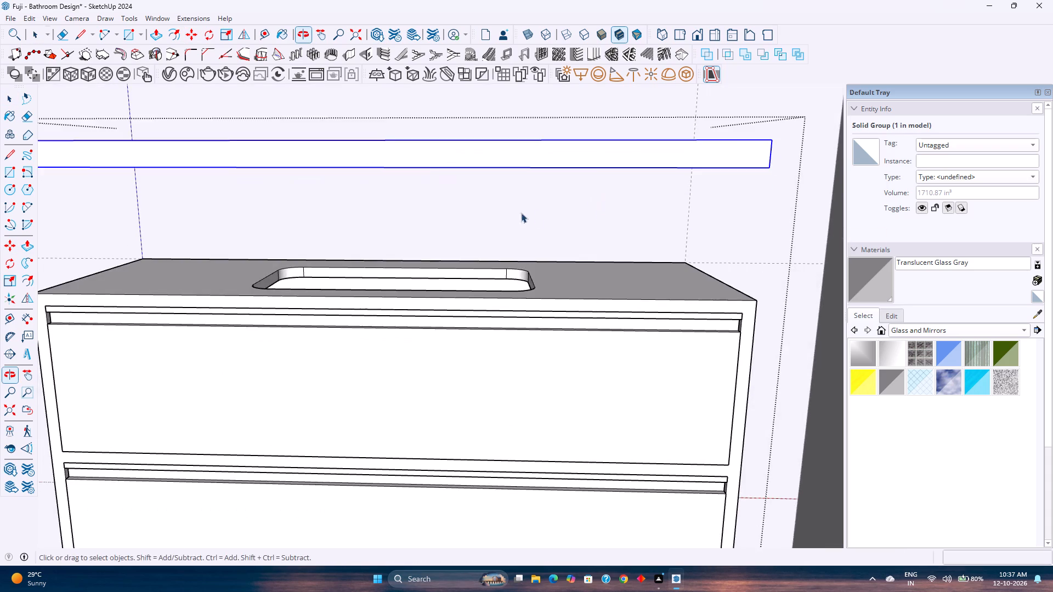
scroll(514, 213, "up", 4)
middle_click_drag(514, 215, 529, 340, "shift")
middle_click_drag(520, 344, 511, 298)
double_click(535, 229)
middle_click_drag(420, 311, 466, 394, "shift")
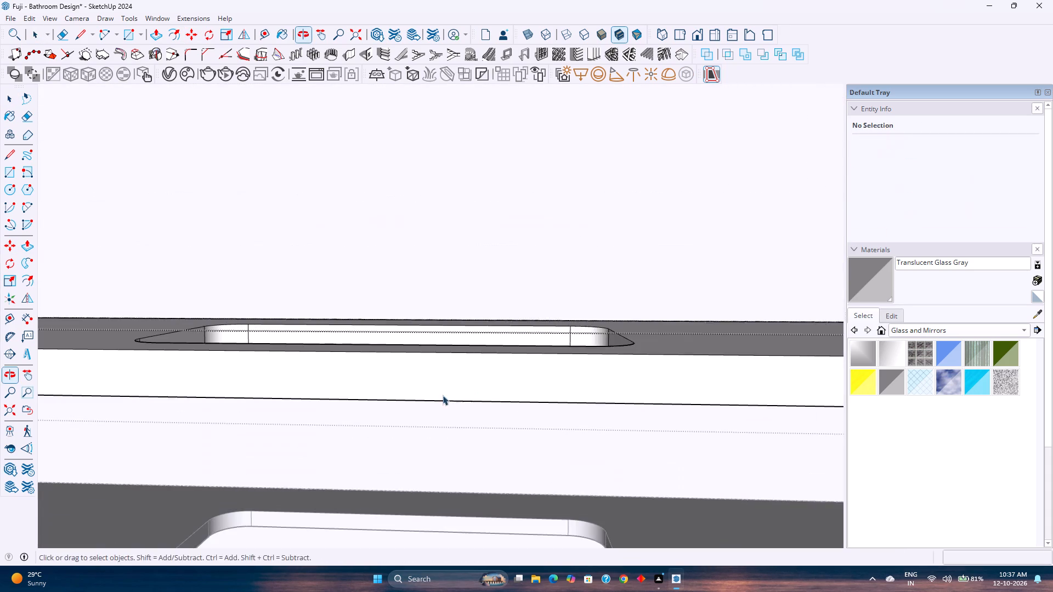
middle_click_drag(442, 395, 468, 261)
middle_click_drag(381, 473, 390, 355)
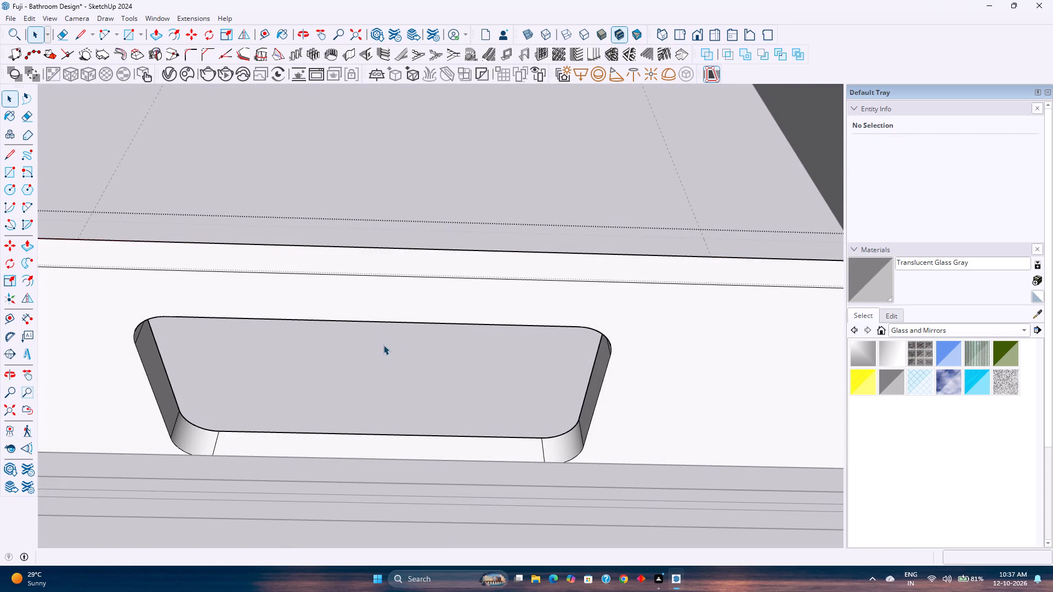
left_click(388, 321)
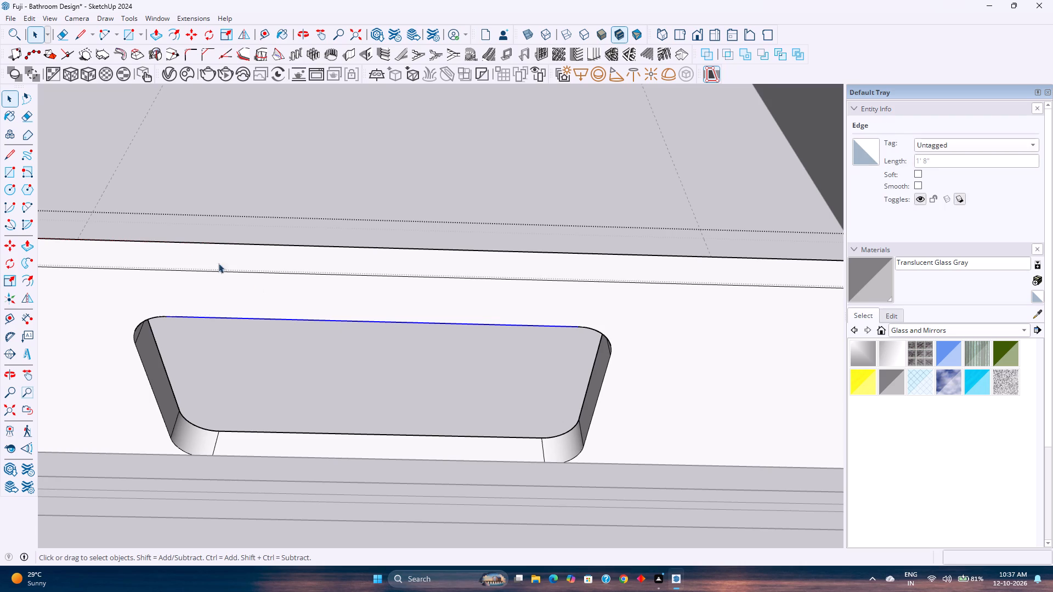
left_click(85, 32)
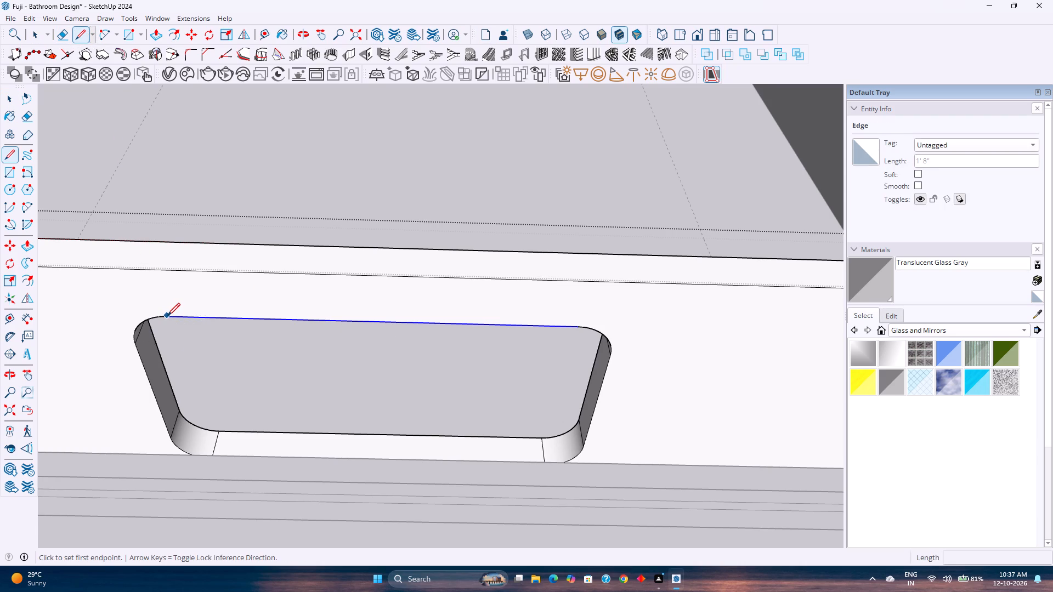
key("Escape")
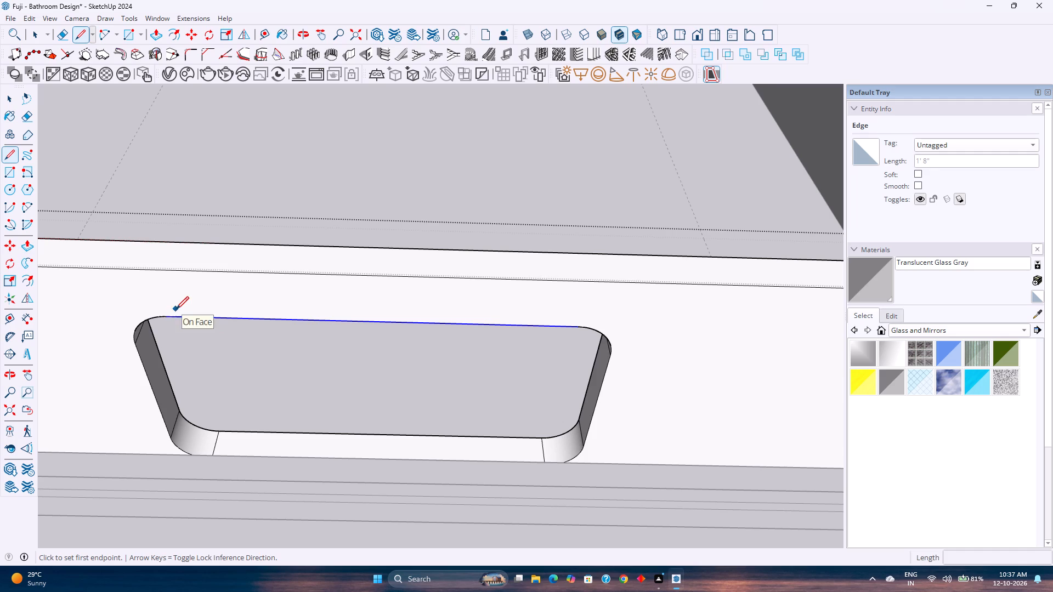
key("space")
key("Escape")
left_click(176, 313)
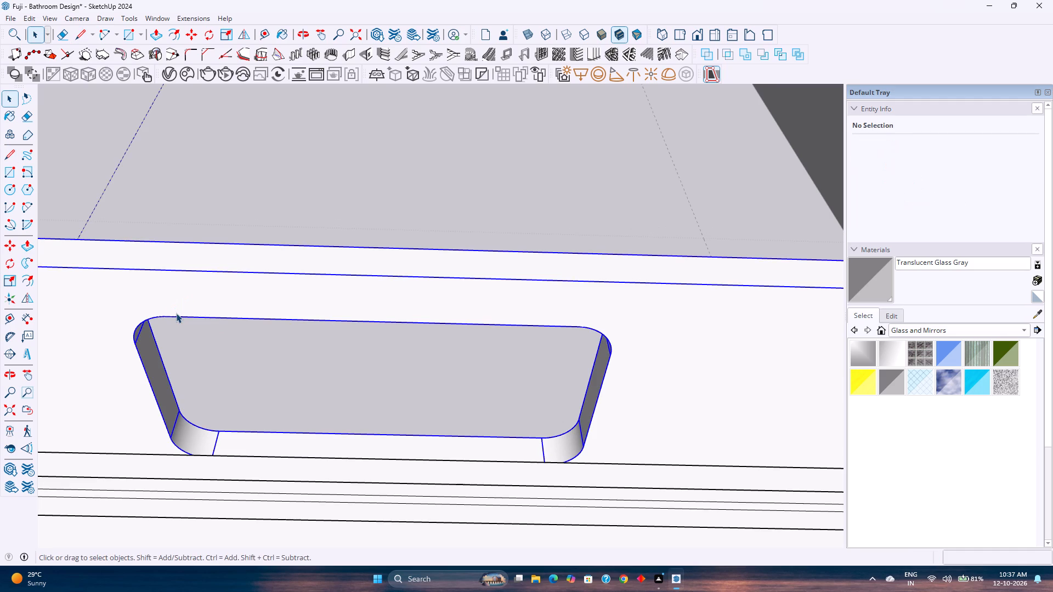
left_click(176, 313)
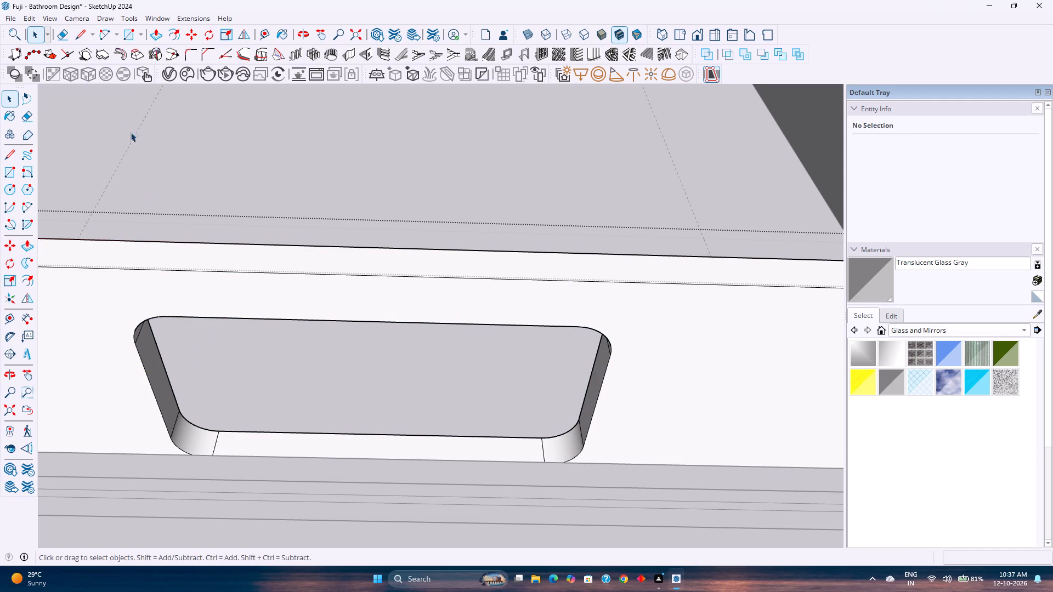
Trace a 1' 8" line along the basin opening's long underside edge to close the opening with a face.
left_click(81, 36)
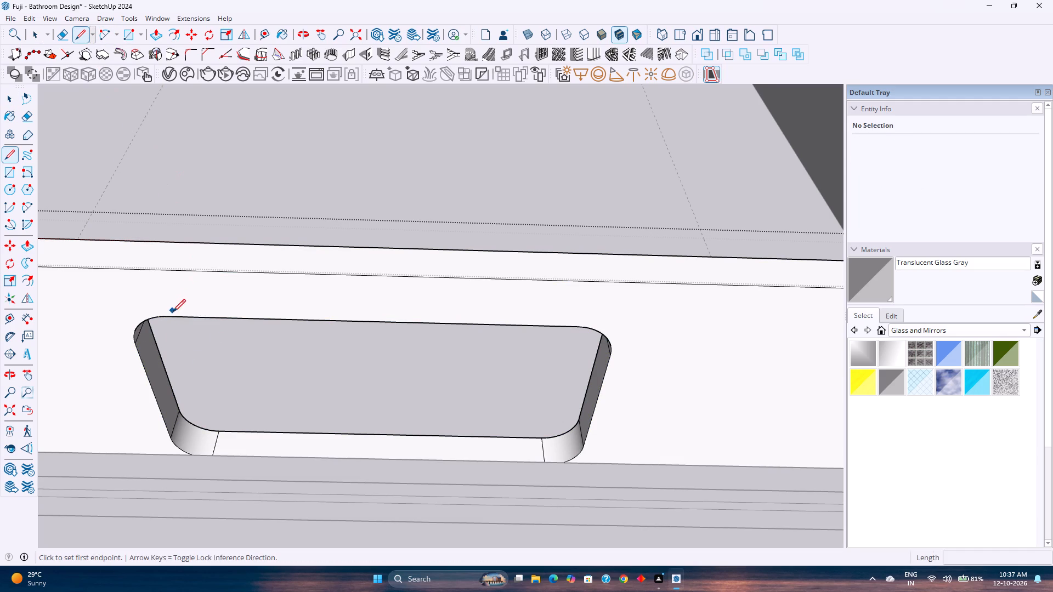
left_click(169, 317)
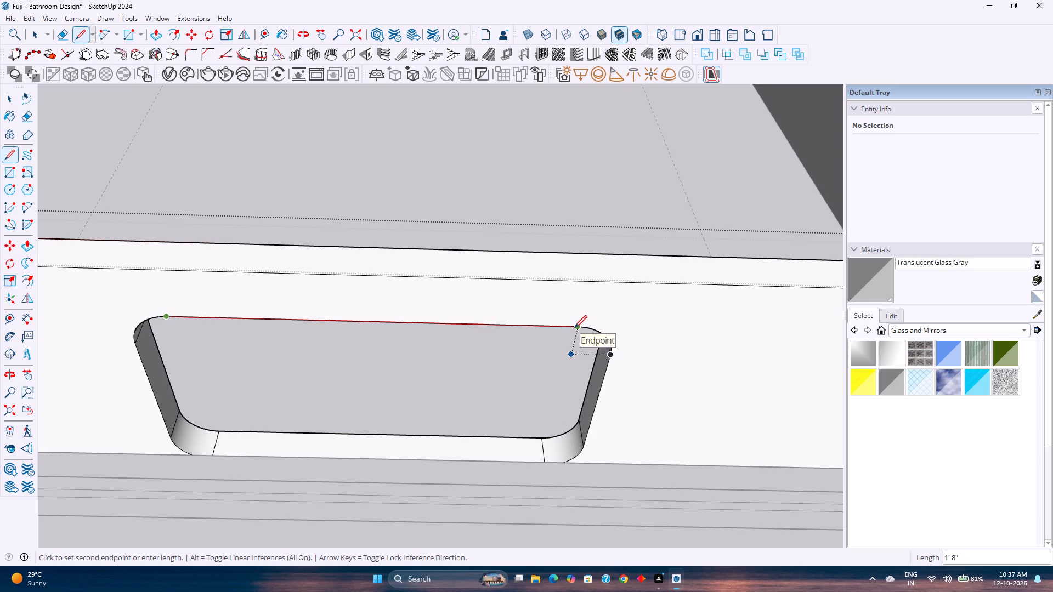
left_click(574, 328)
key("space")
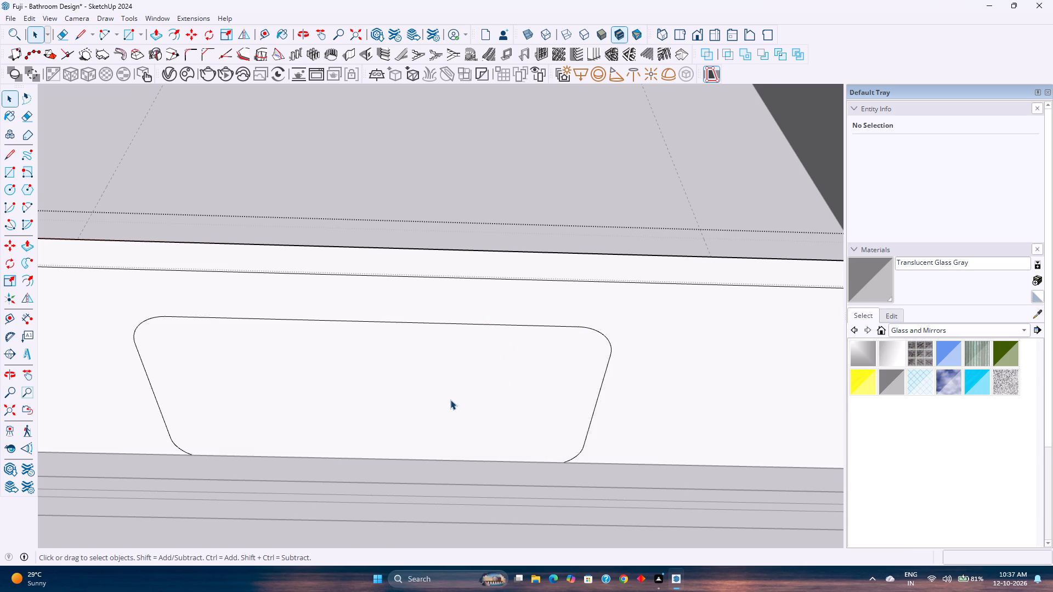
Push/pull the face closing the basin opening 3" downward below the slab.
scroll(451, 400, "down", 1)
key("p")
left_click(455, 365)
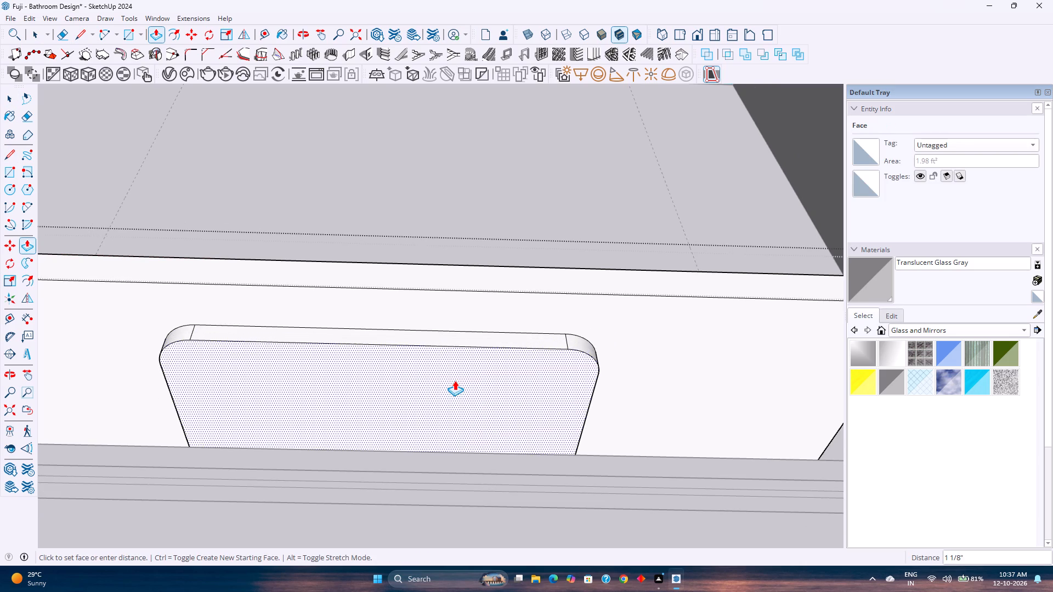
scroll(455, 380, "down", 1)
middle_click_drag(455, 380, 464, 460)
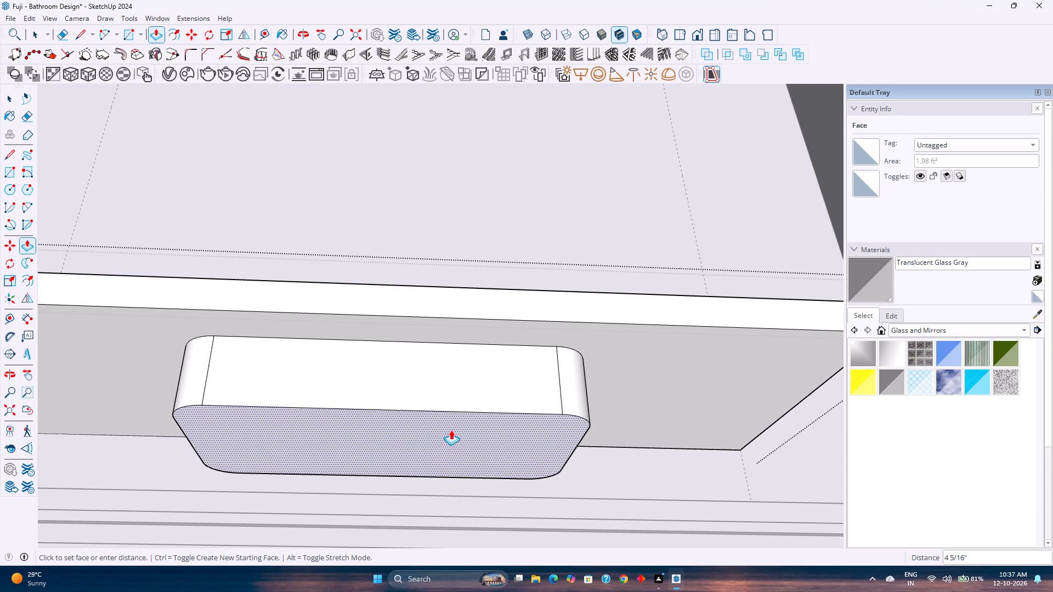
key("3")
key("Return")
Examine the extruded basin from the front and above, checking the orientation of its inner faces.
scroll(504, 333, "down", 1)
middle_click_drag(504, 333, 506, 378)
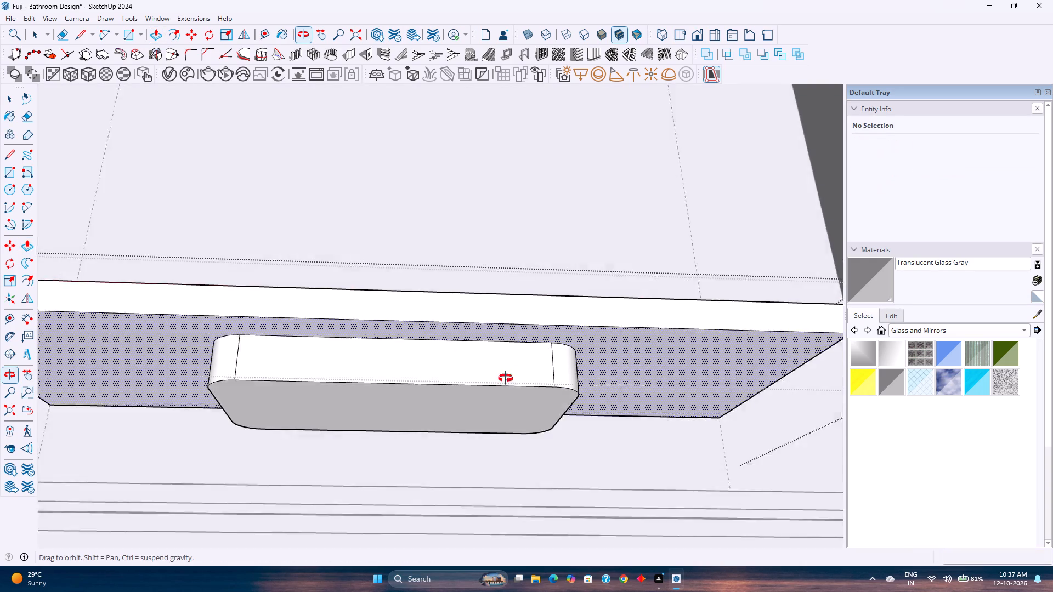
middle_click_drag(506, 378, 486, 500)
scroll(496, 358, "down", 4)
middle_click_drag(496, 363, 457, 401)
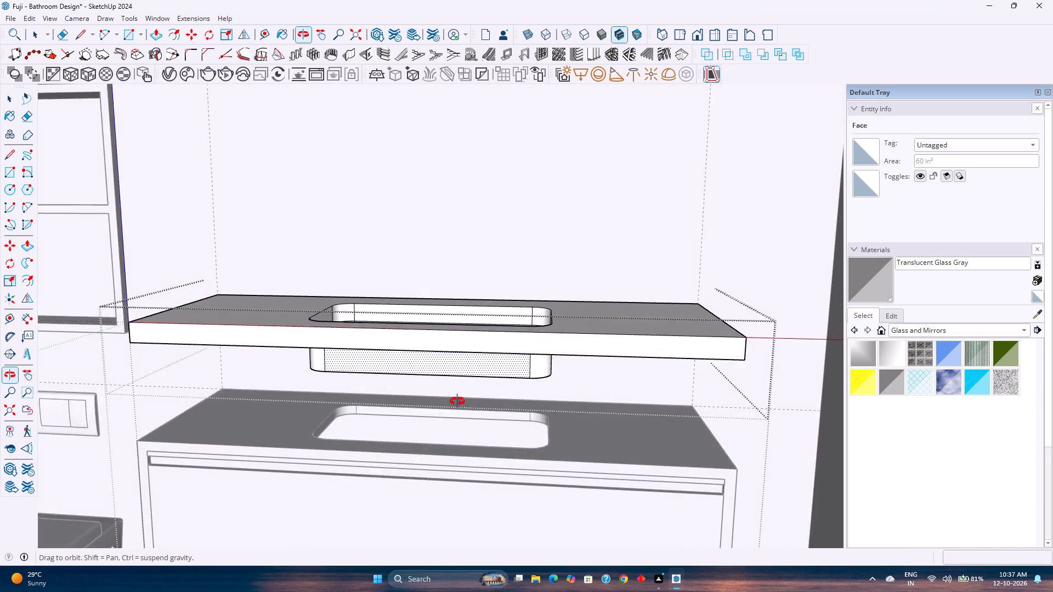
middle_click_drag(457, 401, 502, 505)
scroll(450, 318, "up", 4)
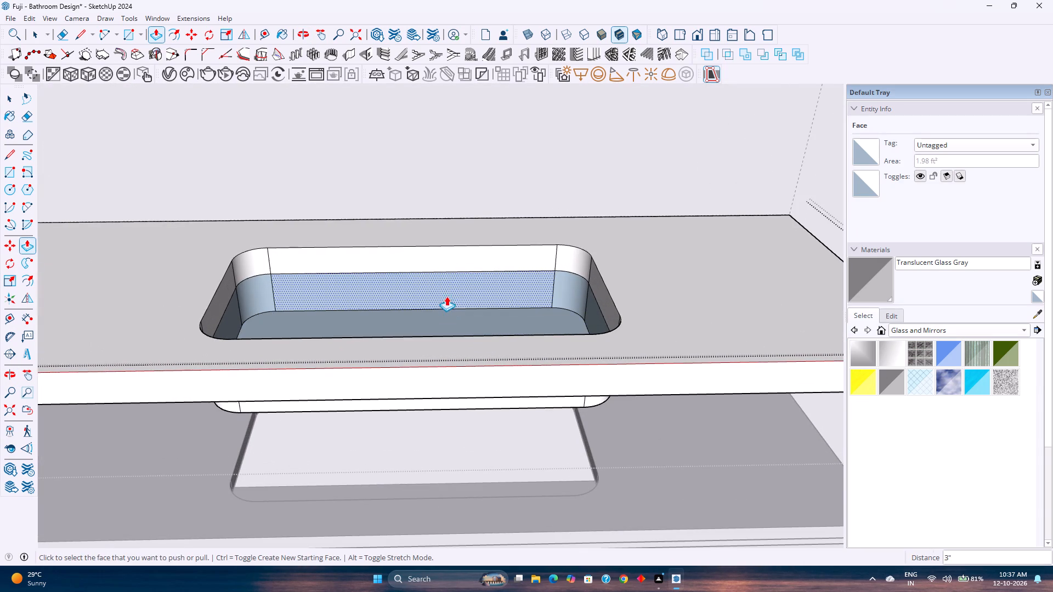
key("space")
left_click(446, 283)
middle_click_drag(438, 300, 470, 351)
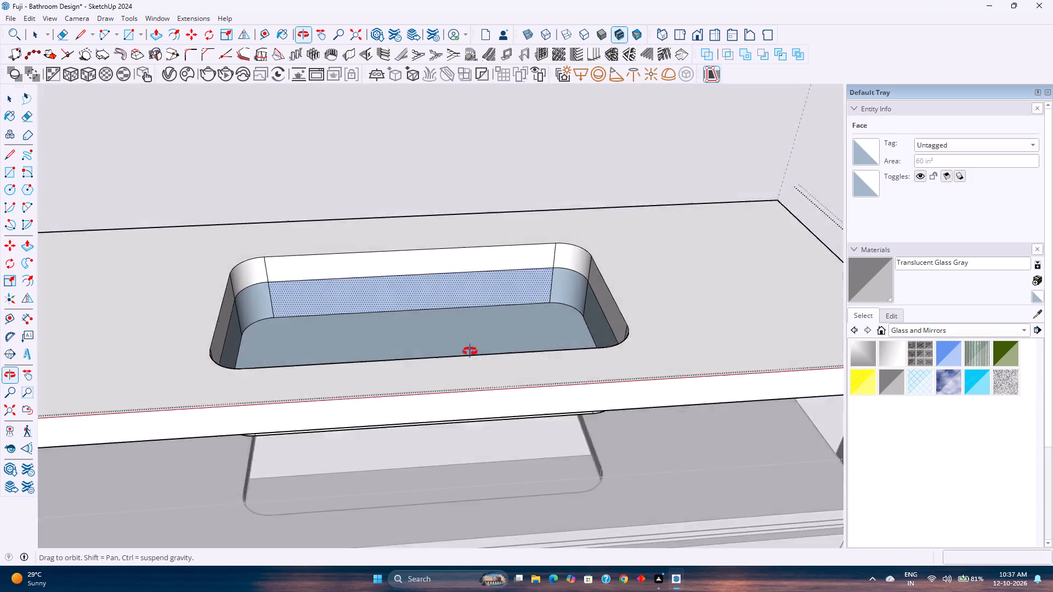
middle_click_drag(470, 351, 296, 368)
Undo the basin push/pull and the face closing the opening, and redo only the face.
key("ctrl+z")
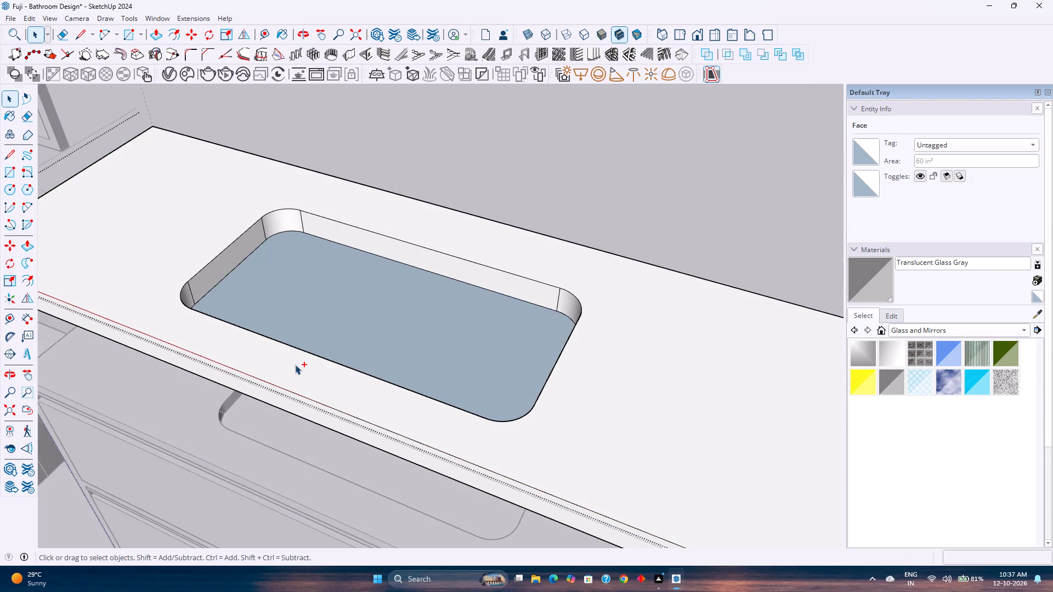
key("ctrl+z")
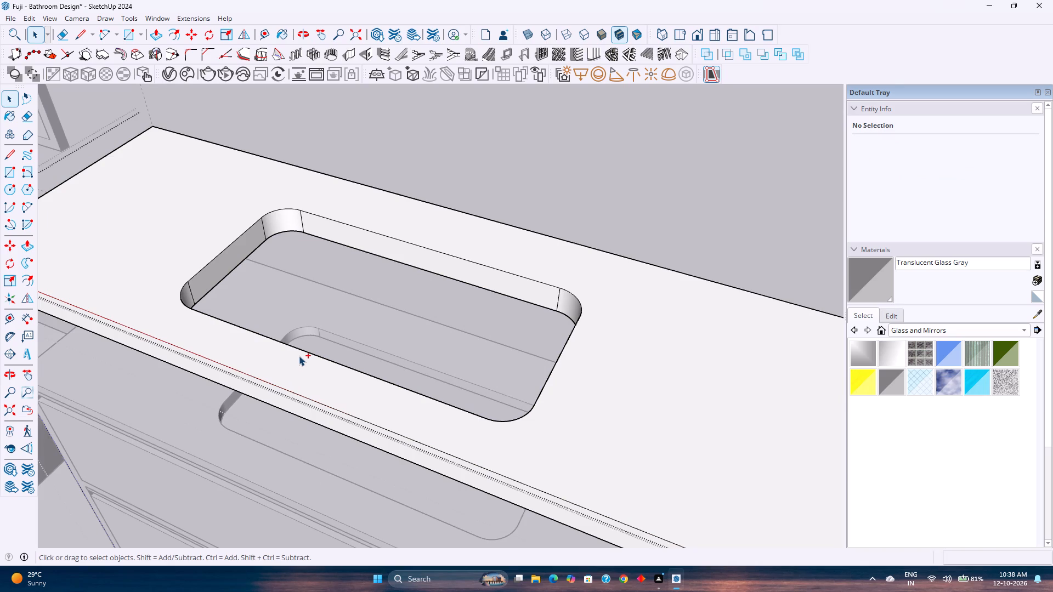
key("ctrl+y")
Reverse the face that closes the bottom of the basin opening.
left_click(329, 317)
right_click(329, 317)
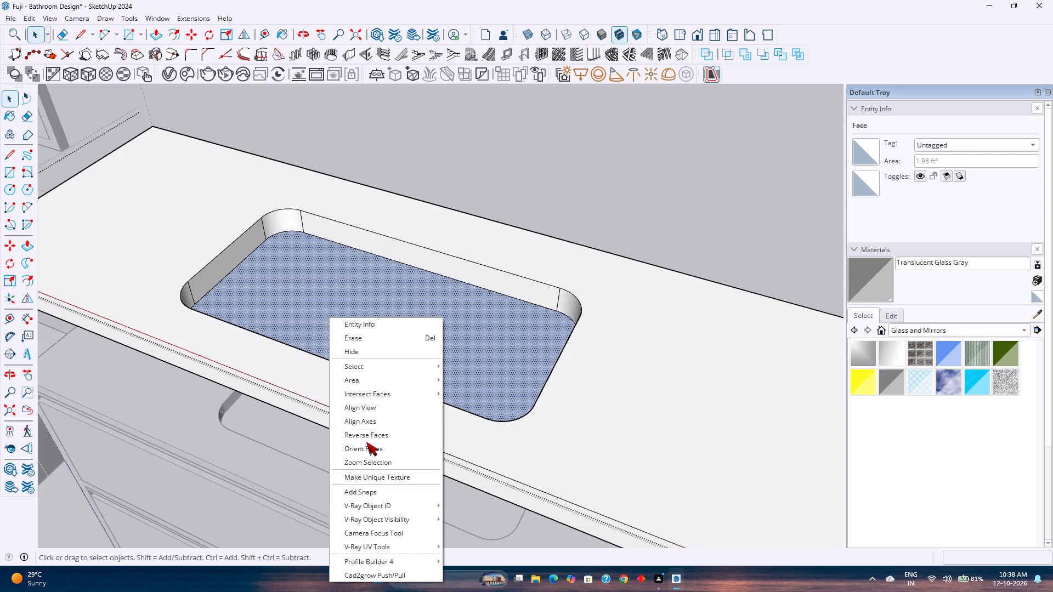
left_click(365, 431)
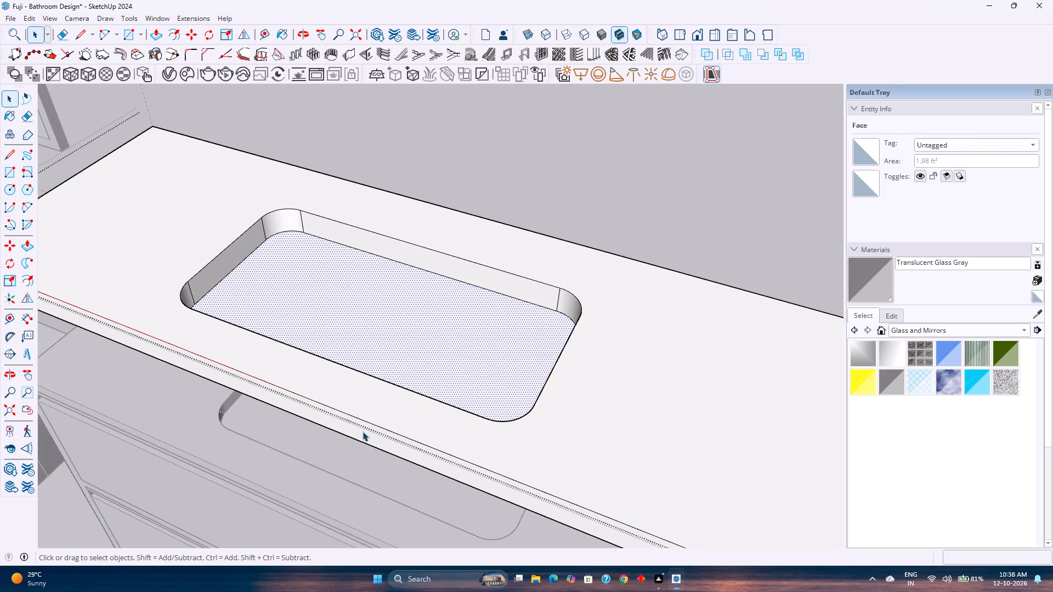
Push/pull the reversed face 4" downward to form the basin bowl and then set its depth to 3".
middle_click_drag(359, 432, 451, 289)
key("p")
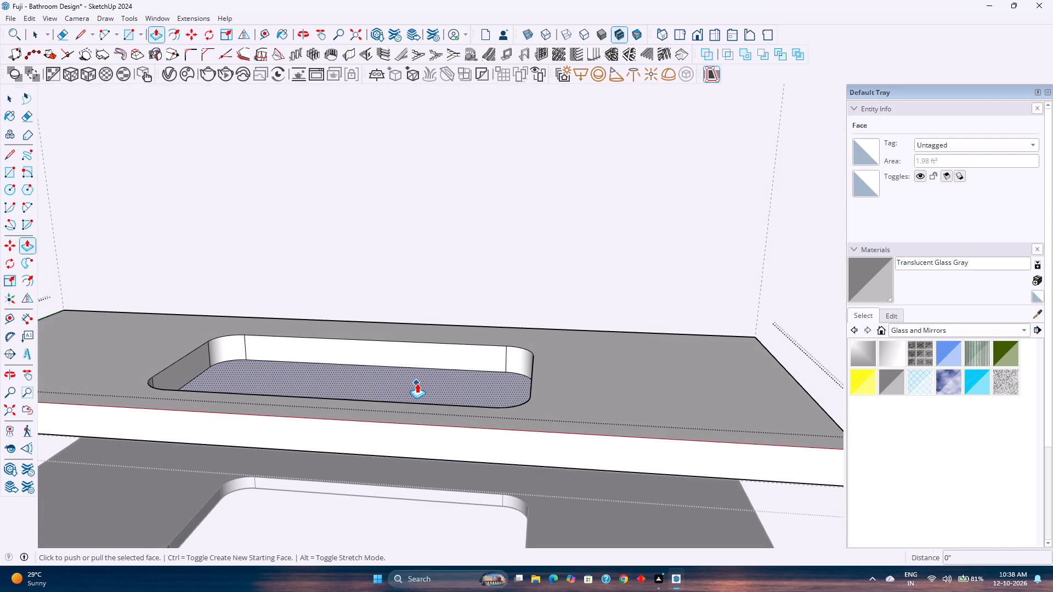
left_click(417, 384)
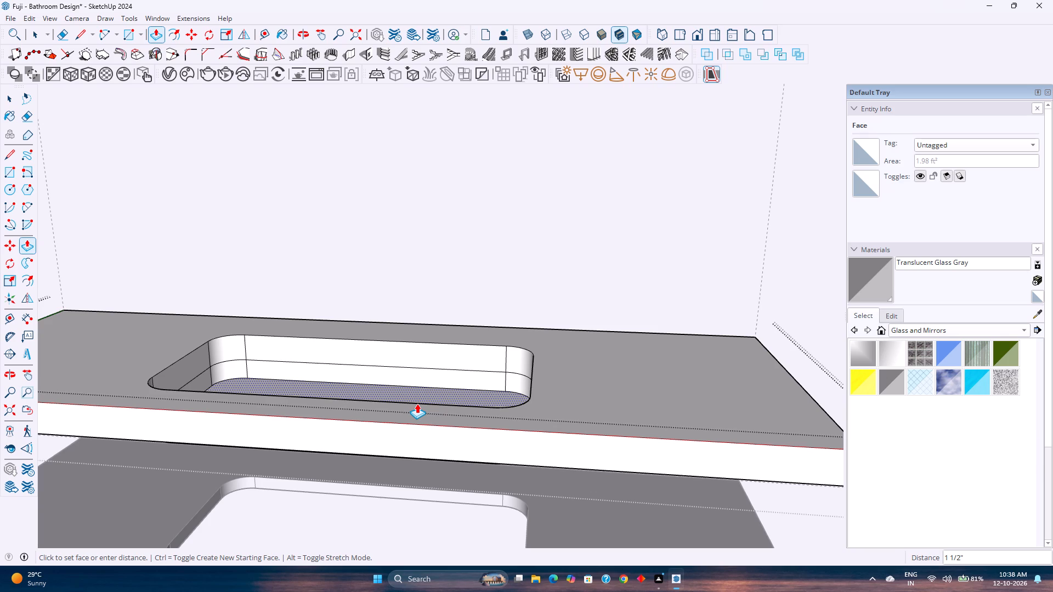
key("4")
key("Return")
key("3")
key("Return")
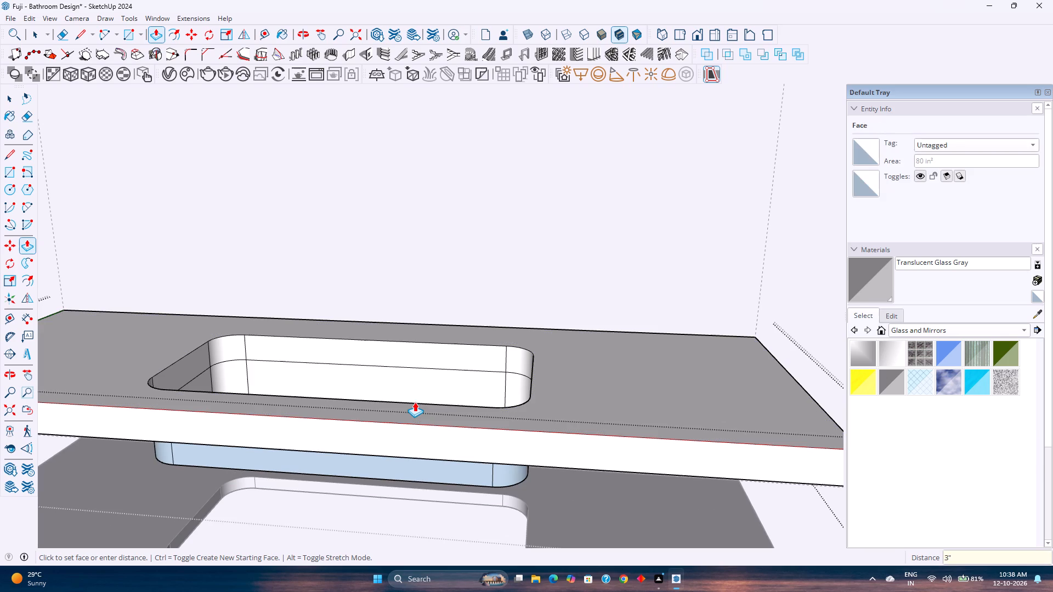
Delete the 1' 8" seam edge on the basin's back wall between the slab opening and the bowl.
key("space")
middle_click_drag(400, 429, 428, 326)
scroll(404, 409, "down", 3)
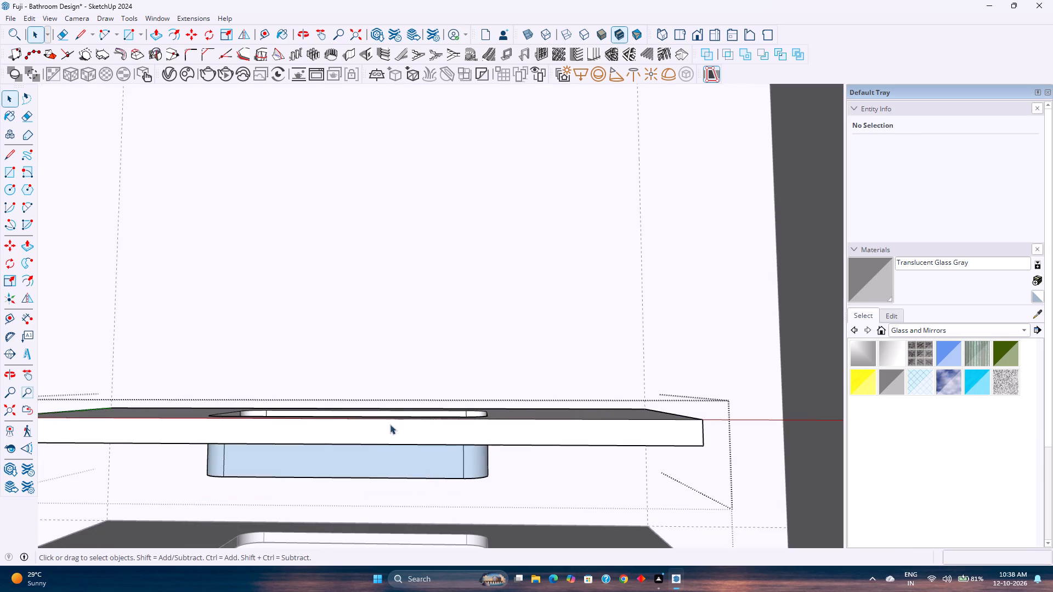
middle_click_drag(371, 455, 360, 550)
scroll(361, 392, "up", 1)
middle_click_drag(361, 392, 360, 443)
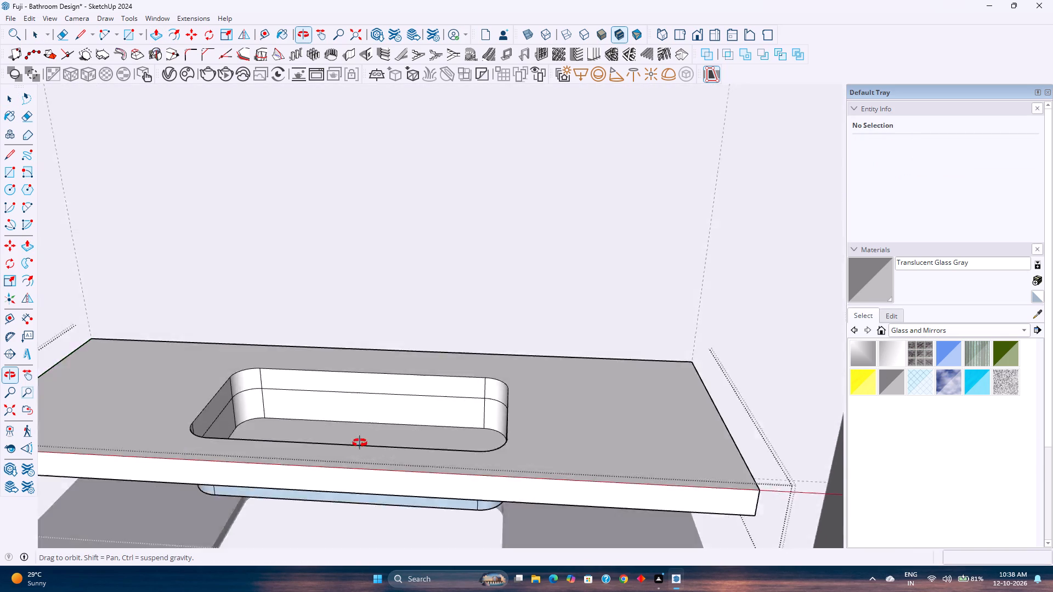
middle_click_drag(360, 443, 325, 473)
scroll(325, 474, "up", 1)
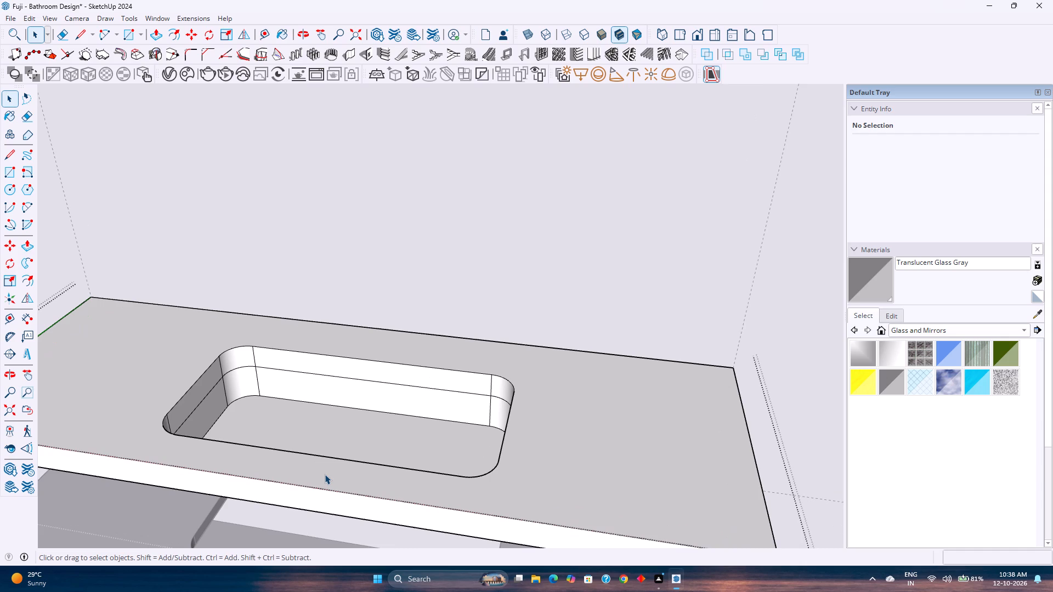
left_click(361, 378)
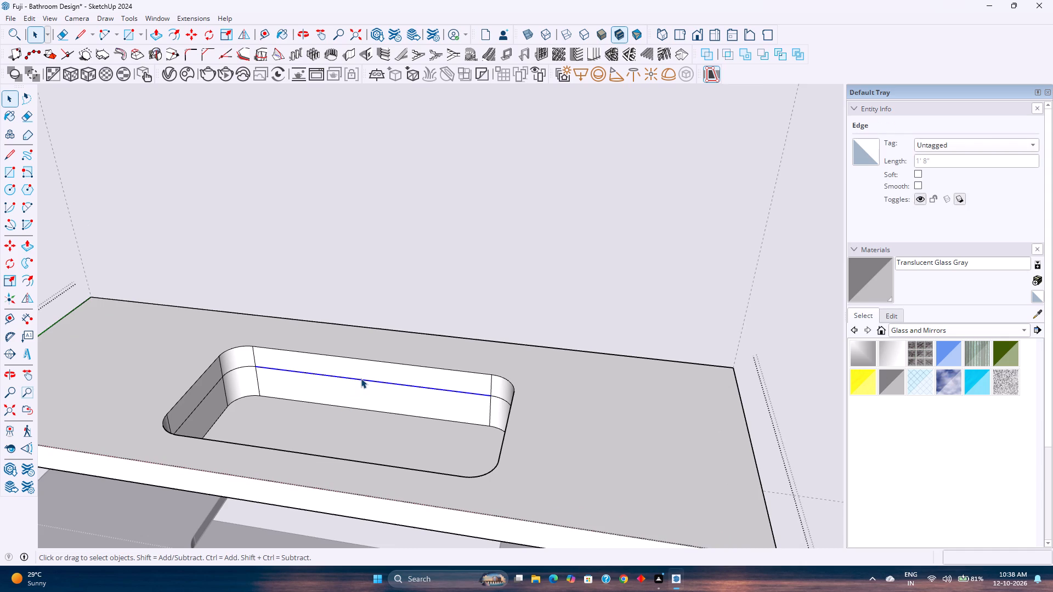
key("Delete")
Draw a line along the opening's lower back edge, from one rounded corner to the other.
middle_click_drag(342, 440, 364, 386)
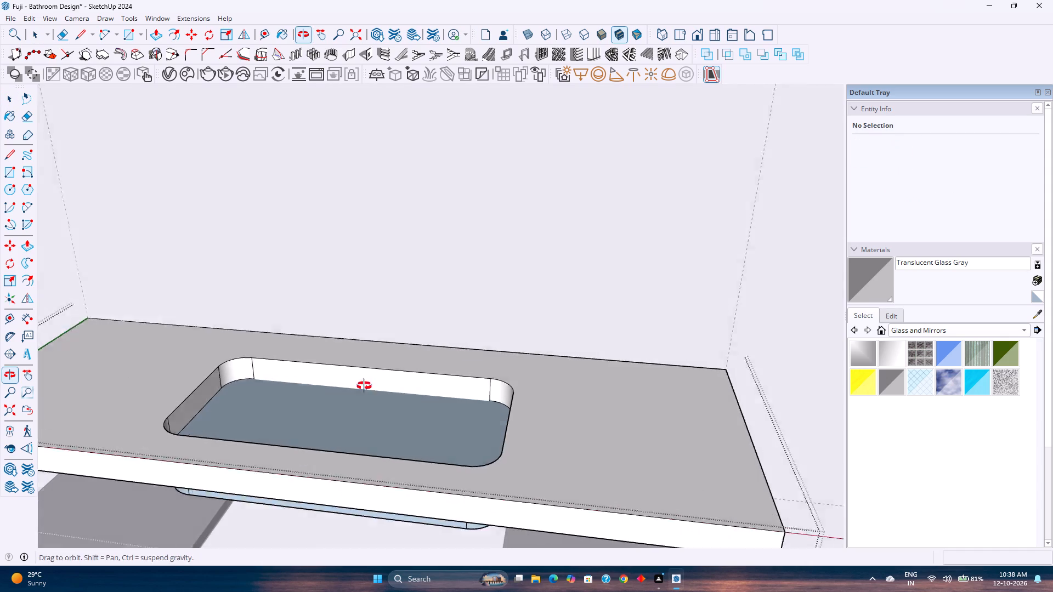
middle_click_drag(364, 386, 395, 335)
middle_click_drag(381, 439, 349, 482)
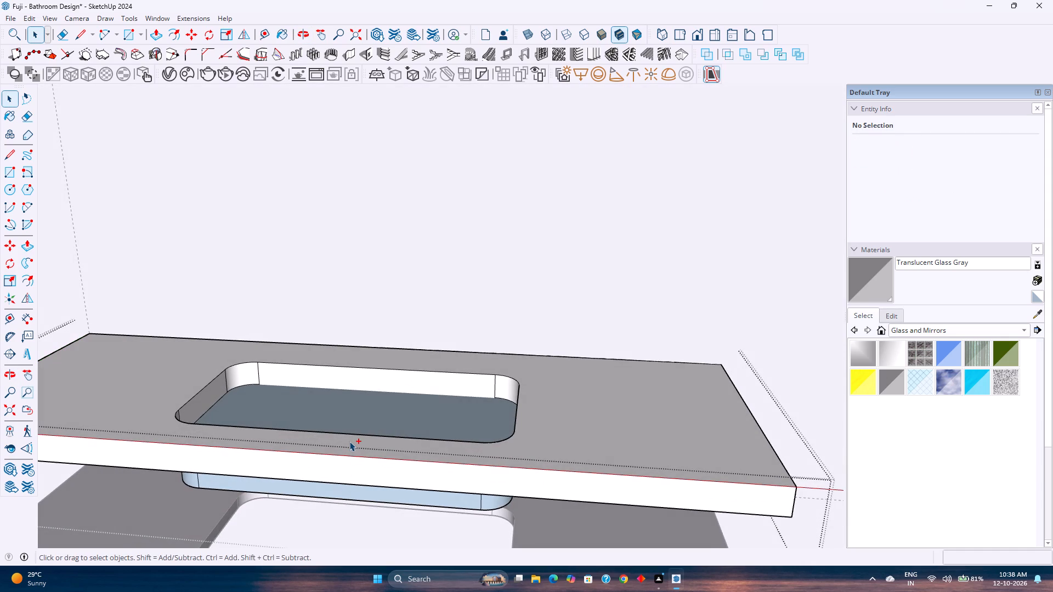
middle_click_drag(354, 431, 371, 504)
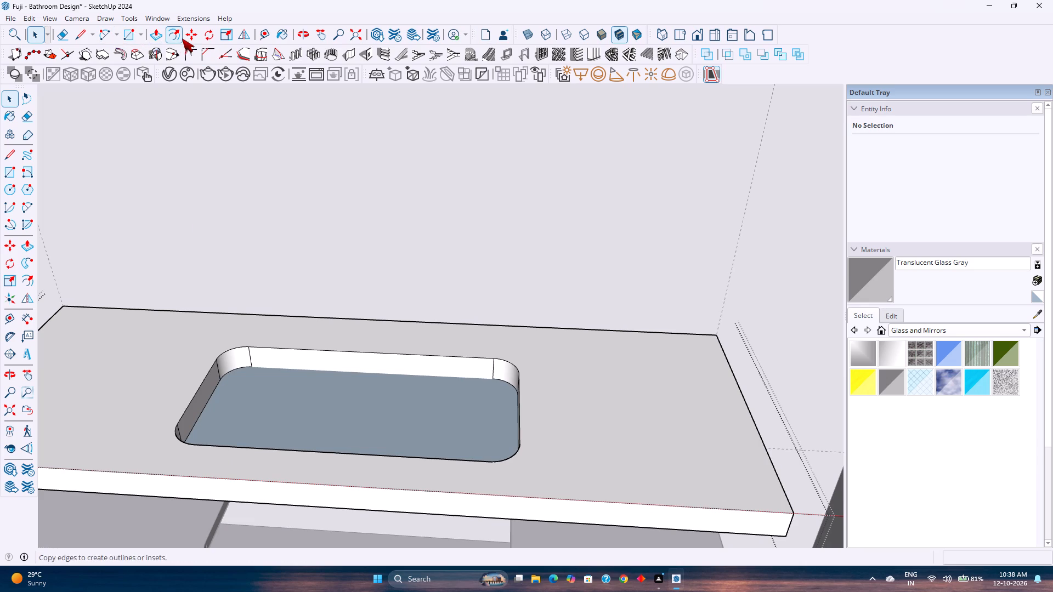
left_click(73, 41)
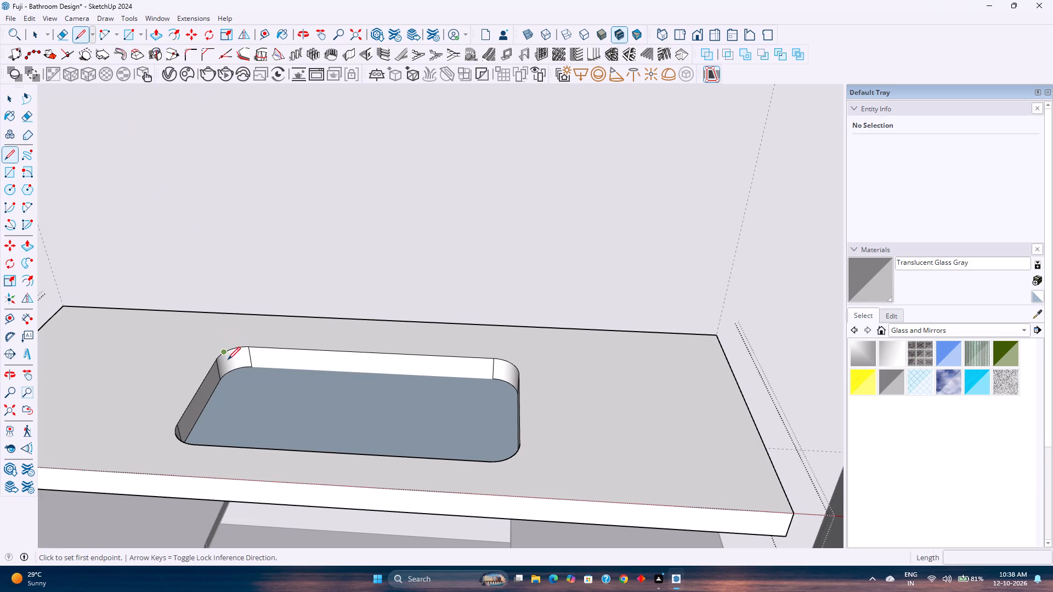
left_click(253, 366)
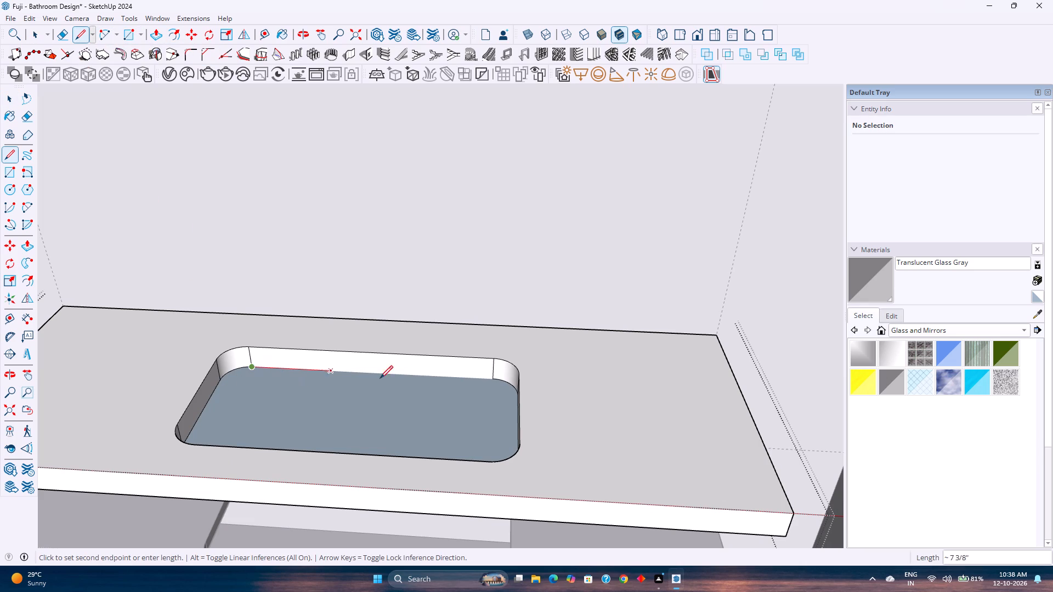
left_click(490, 378)
key("space")
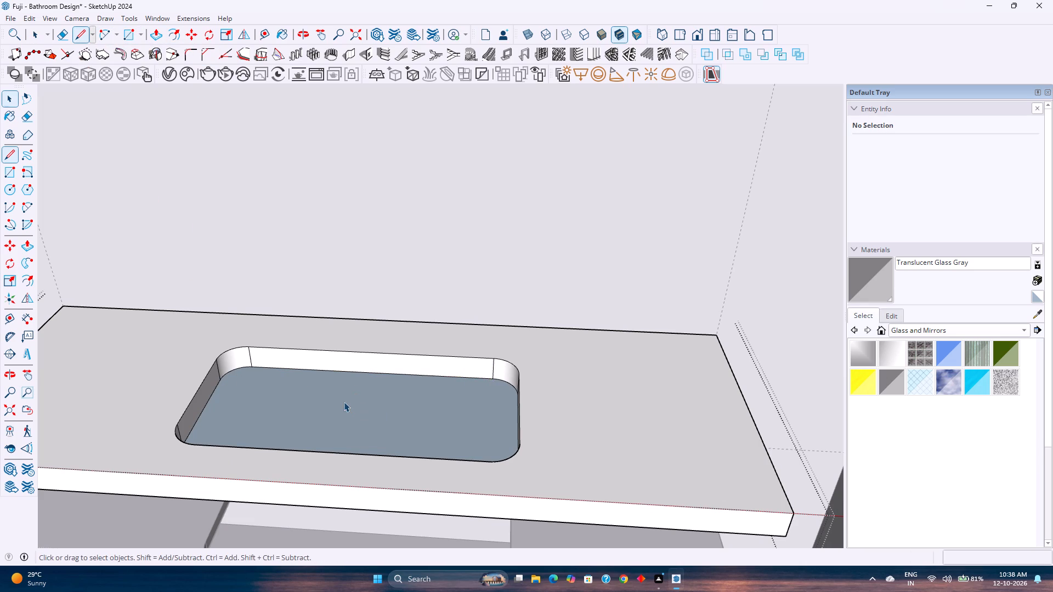
middle_click_drag(275, 364, 319, 341)
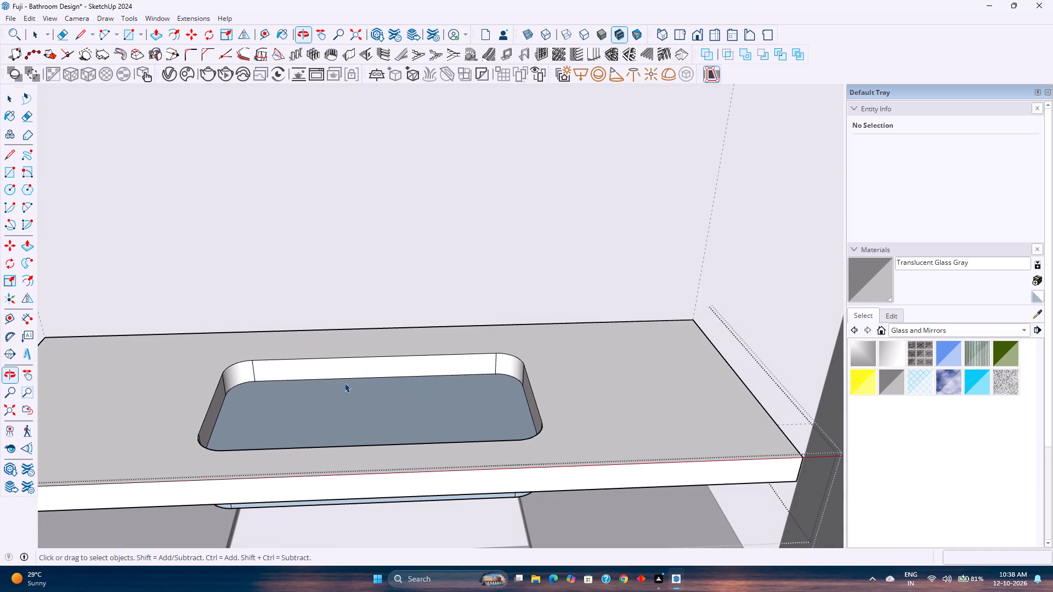
Undo the latest basin edits, including the bowl's push/pull, back to the flat face closing the opening's bottom.
left_click(351, 411)
right_click(351, 411)
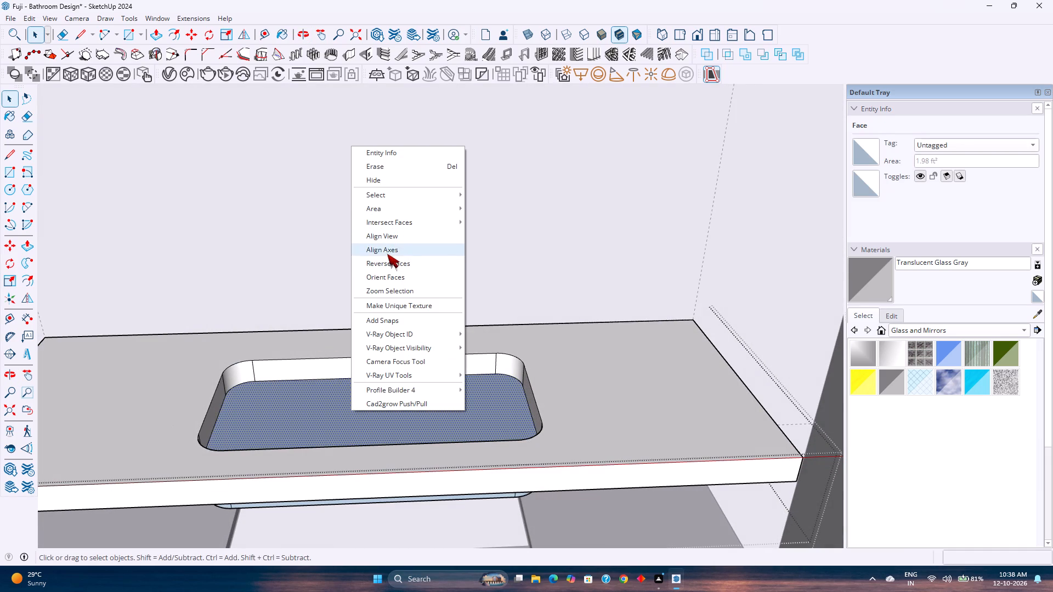
key("ctrl+z")
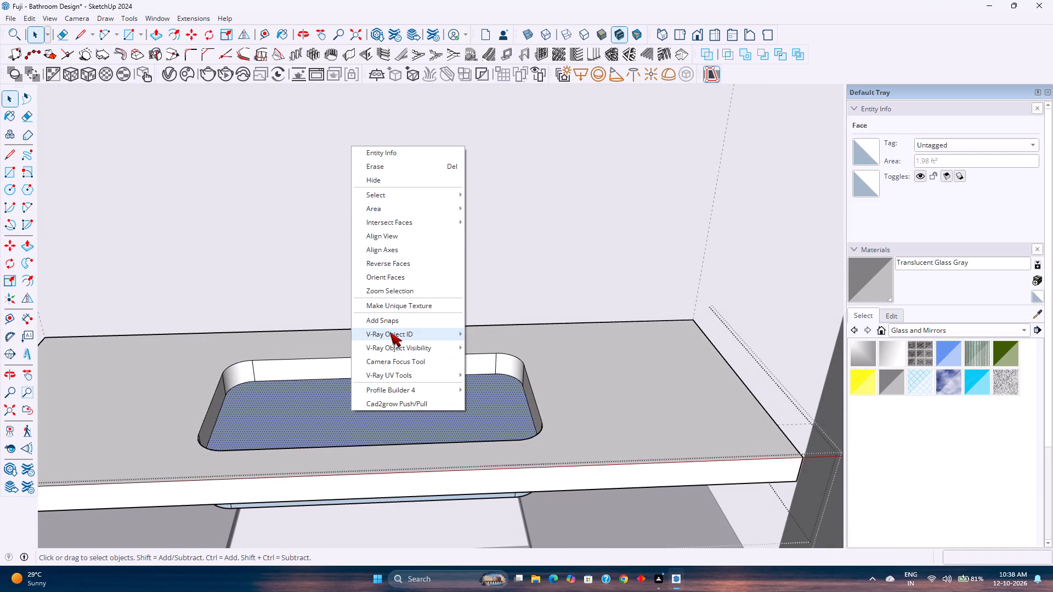
key("space")
key("Escape")
left_click(518, 295)
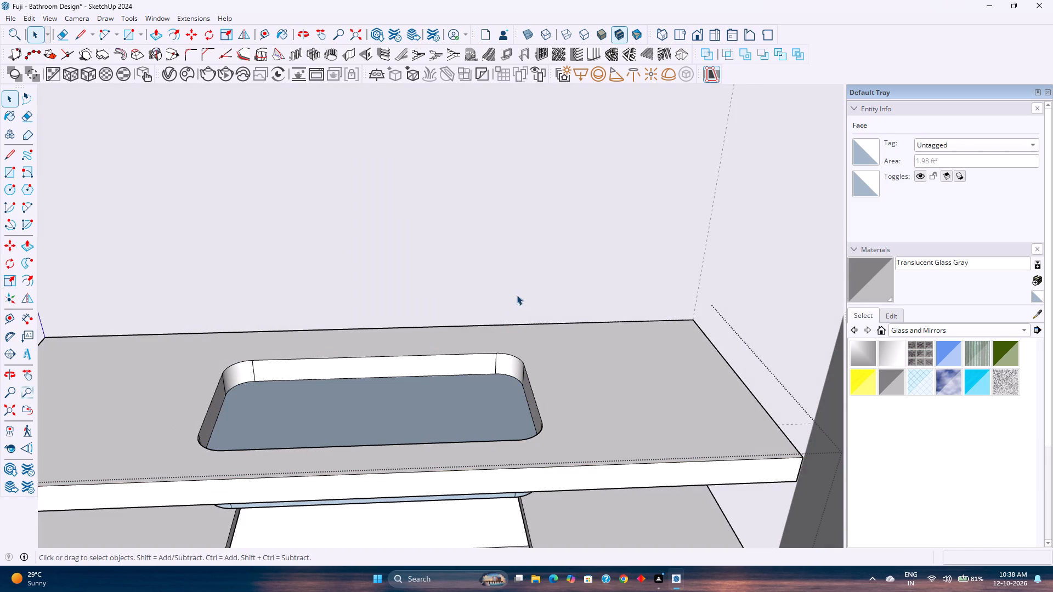
key("ctrl+z")
key("ctrl+z")
key("ctrl+z")
key("ctrl+z")
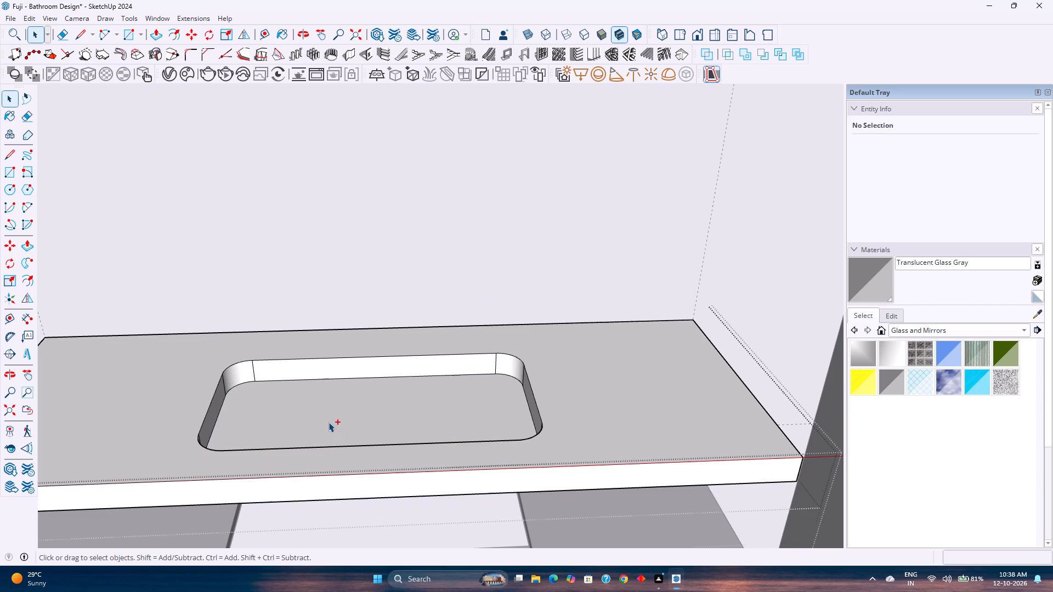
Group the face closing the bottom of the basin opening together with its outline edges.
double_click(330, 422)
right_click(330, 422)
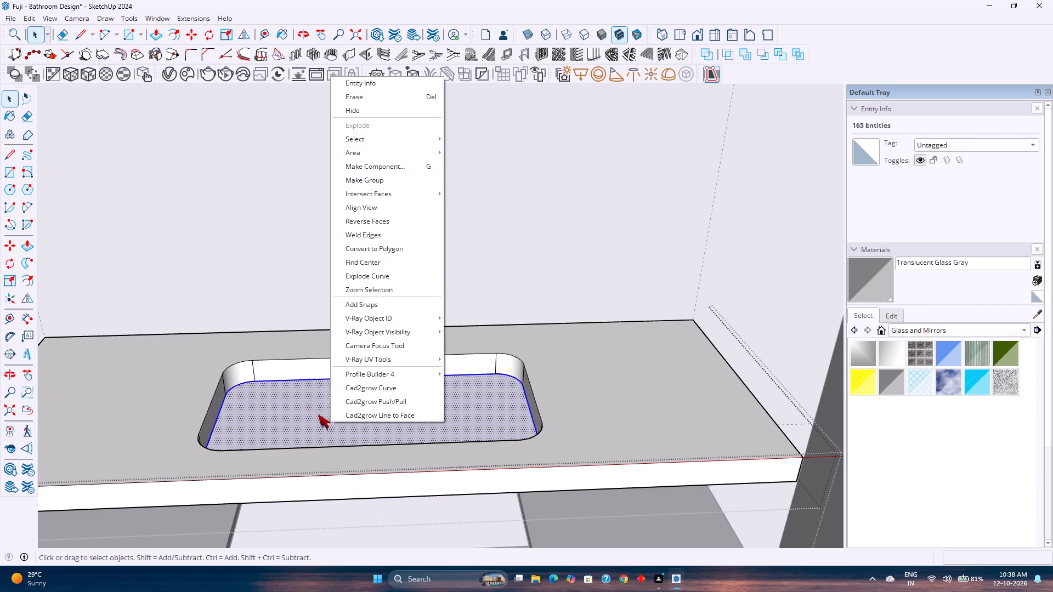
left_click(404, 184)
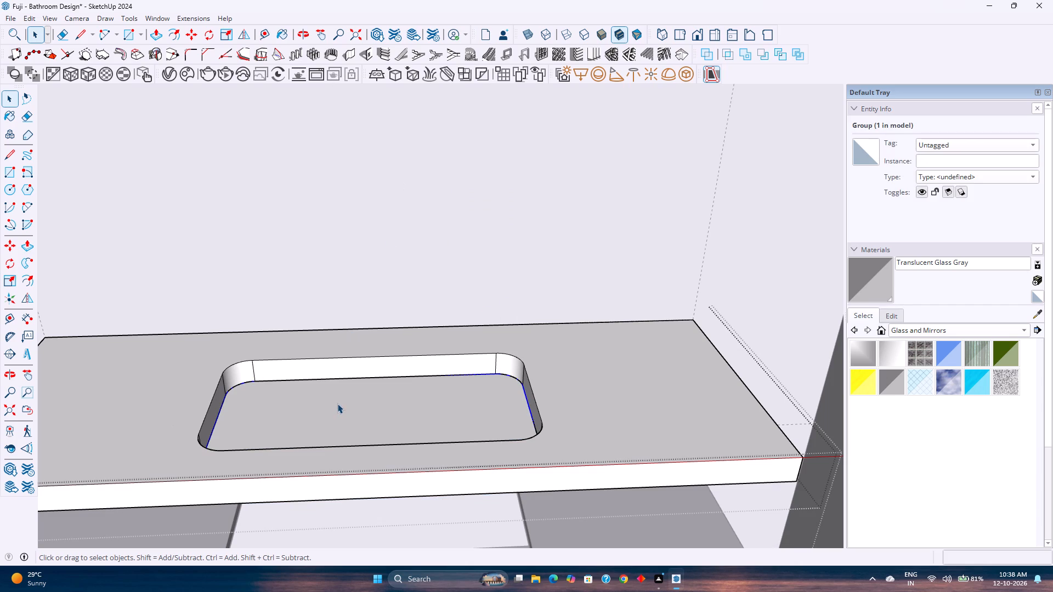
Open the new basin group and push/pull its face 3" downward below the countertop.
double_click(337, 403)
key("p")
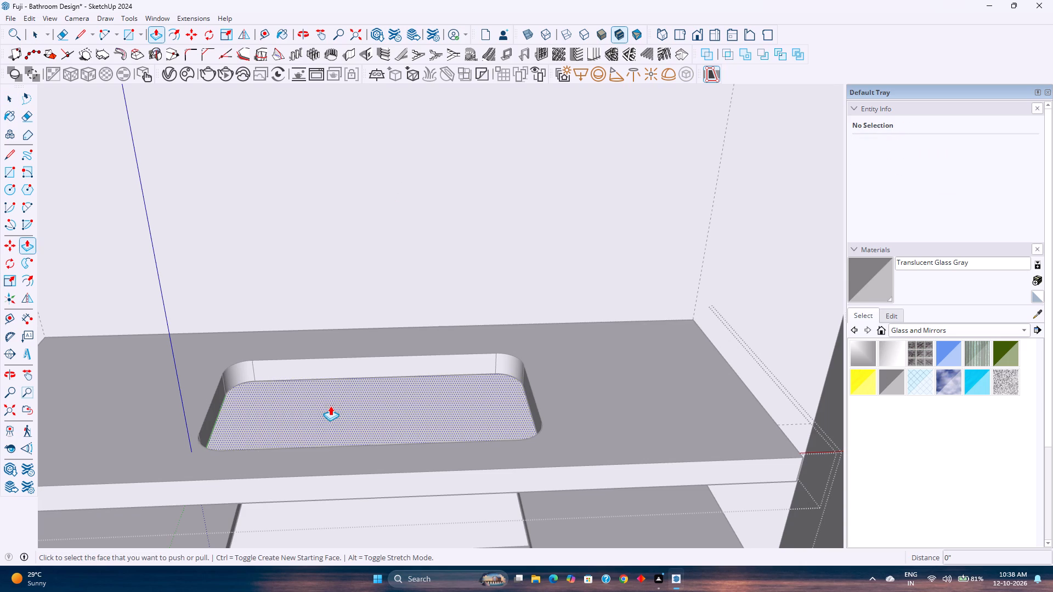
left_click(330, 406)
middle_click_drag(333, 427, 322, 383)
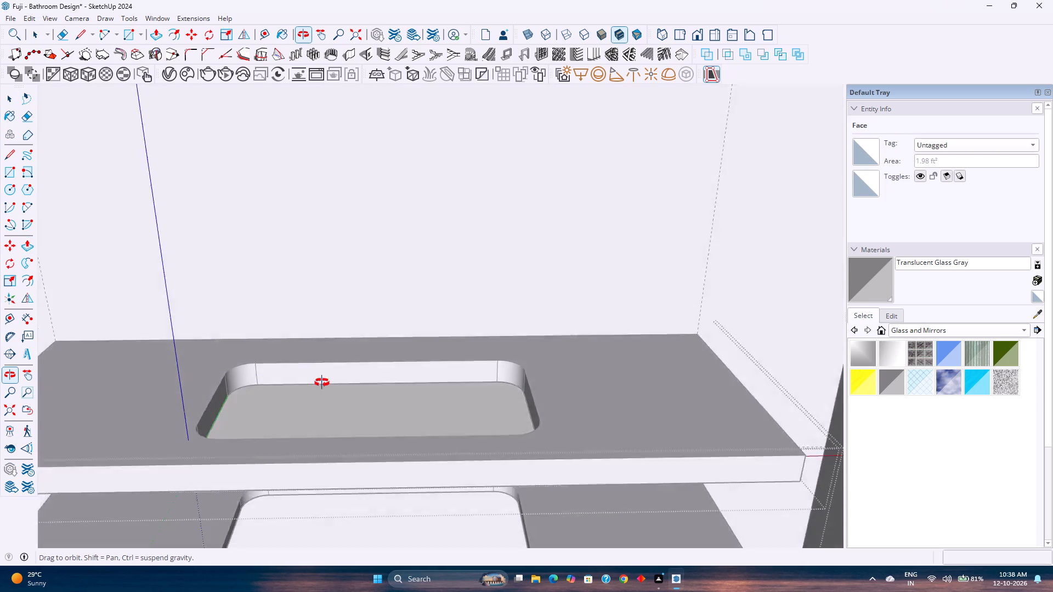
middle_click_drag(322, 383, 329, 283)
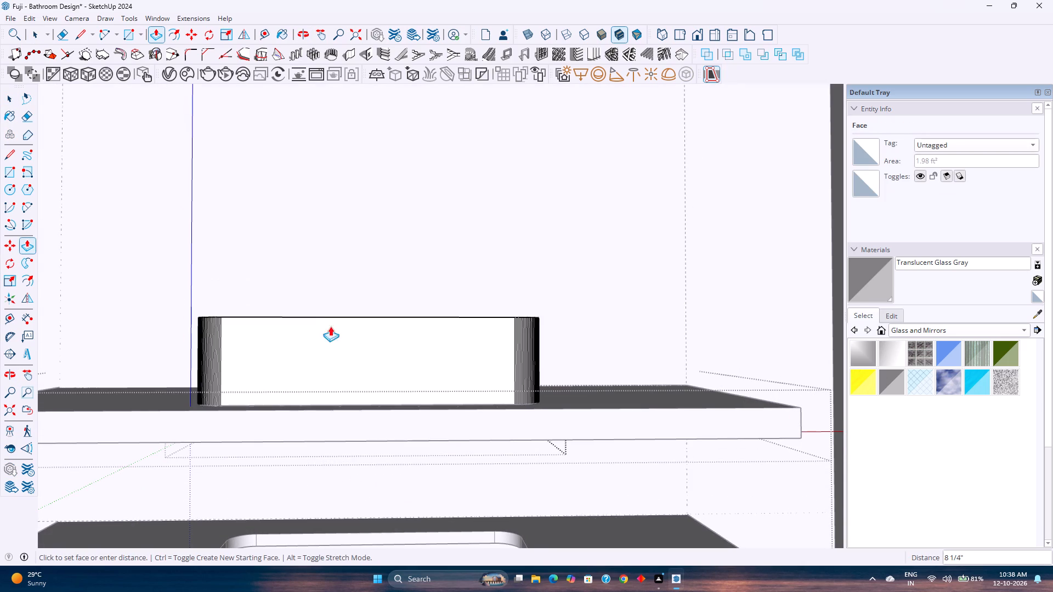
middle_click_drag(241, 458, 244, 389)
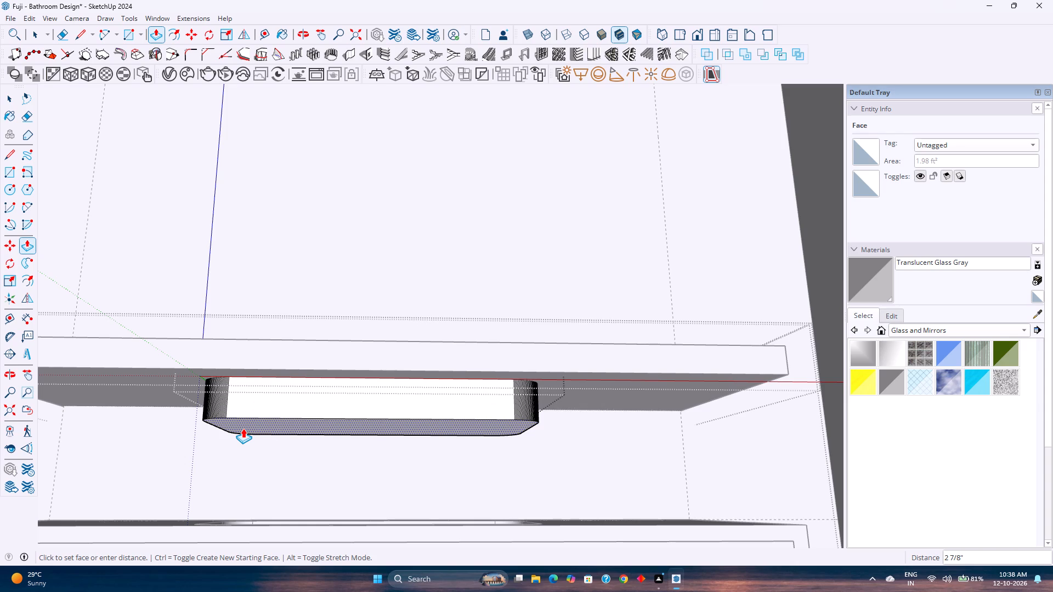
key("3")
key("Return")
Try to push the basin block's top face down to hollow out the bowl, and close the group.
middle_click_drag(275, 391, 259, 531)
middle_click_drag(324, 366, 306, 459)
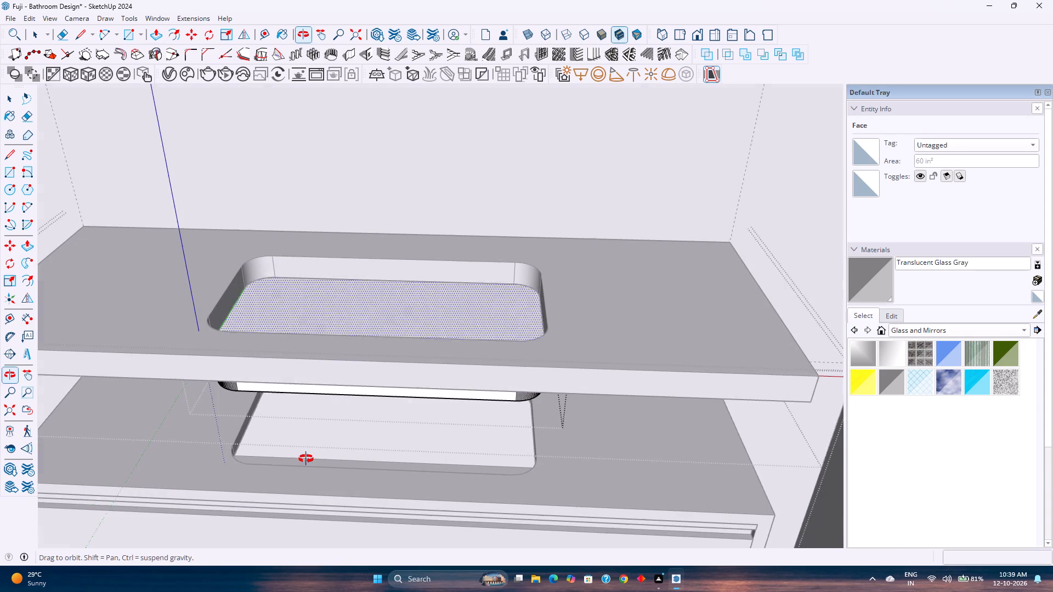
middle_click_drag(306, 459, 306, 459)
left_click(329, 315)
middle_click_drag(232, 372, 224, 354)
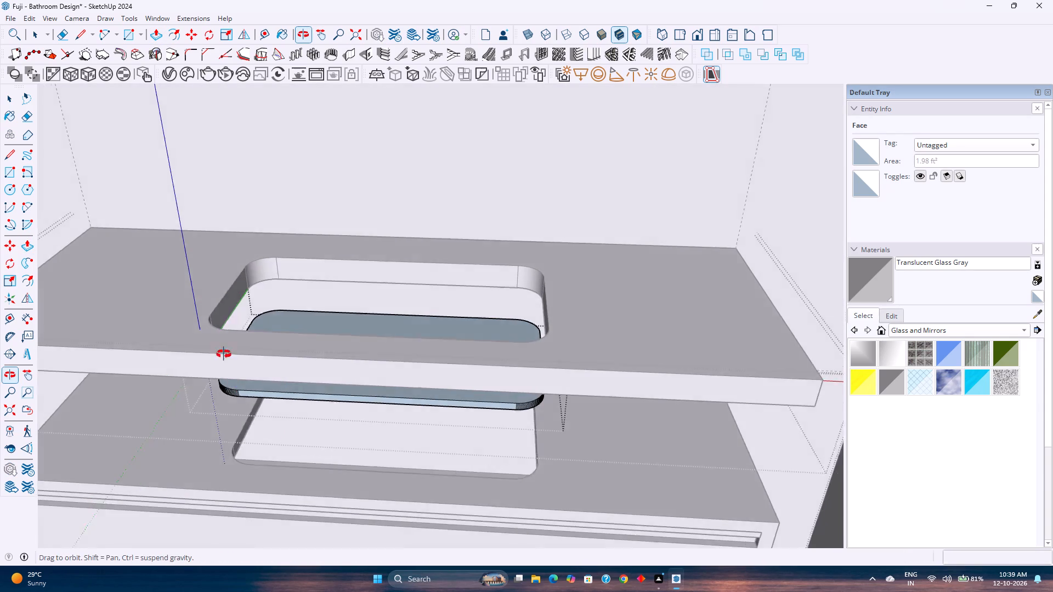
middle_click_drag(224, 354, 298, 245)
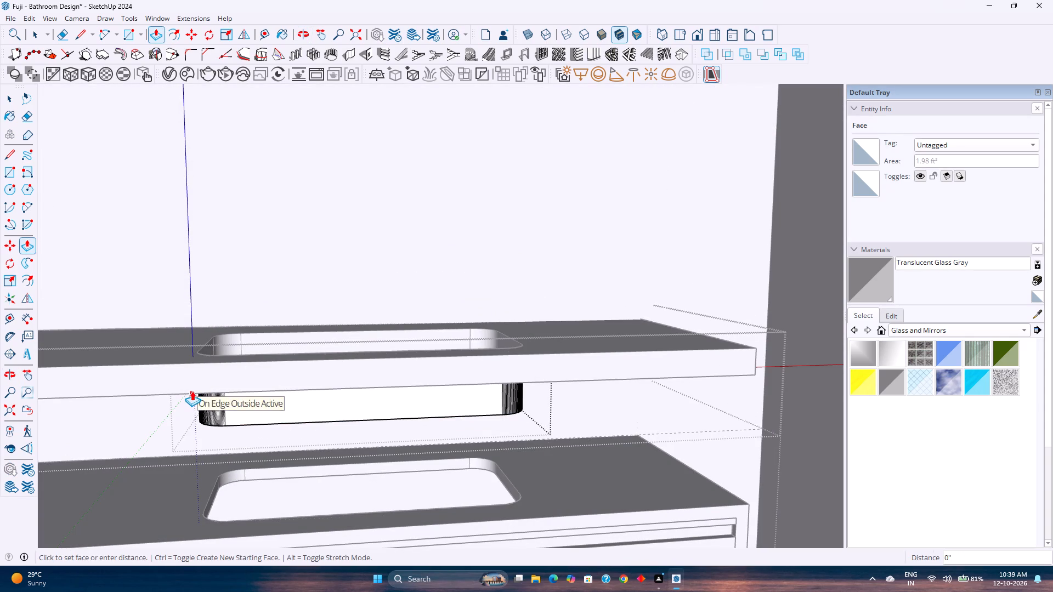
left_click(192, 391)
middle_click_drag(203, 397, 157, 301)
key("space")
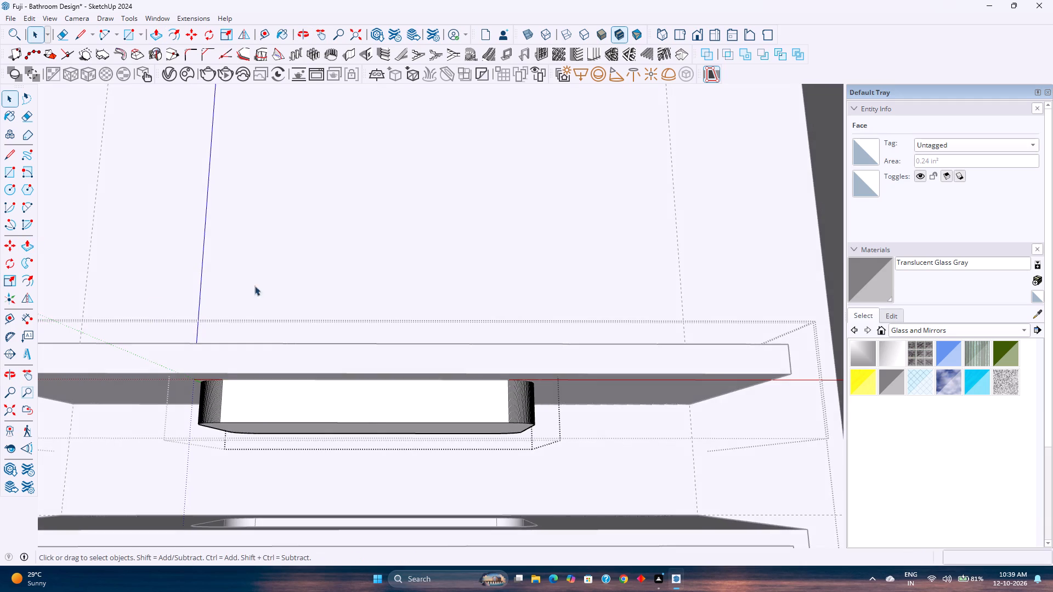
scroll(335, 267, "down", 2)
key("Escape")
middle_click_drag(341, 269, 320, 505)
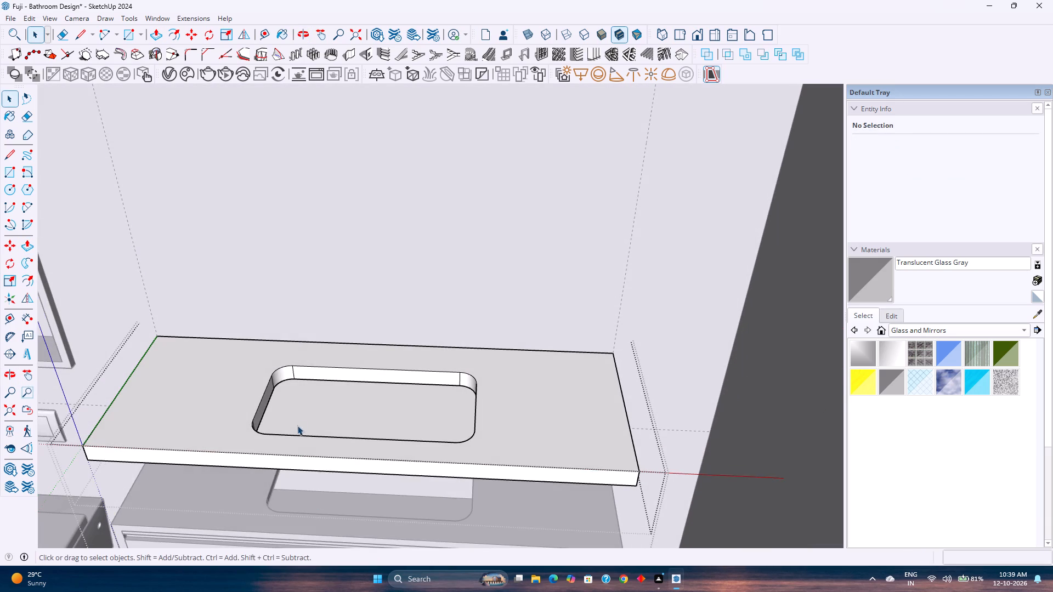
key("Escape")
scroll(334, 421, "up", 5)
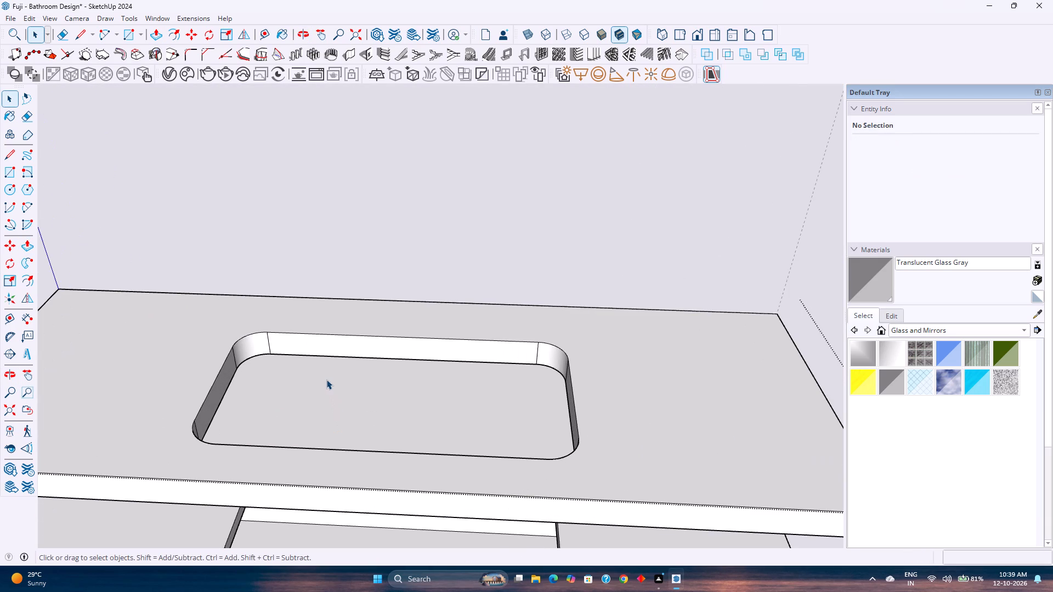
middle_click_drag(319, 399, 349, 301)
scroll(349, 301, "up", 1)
Undo the basin block, its group and the closing face, back to the open cut-out in the countertop.
key("ctrl+z")
key("ctrl+z")
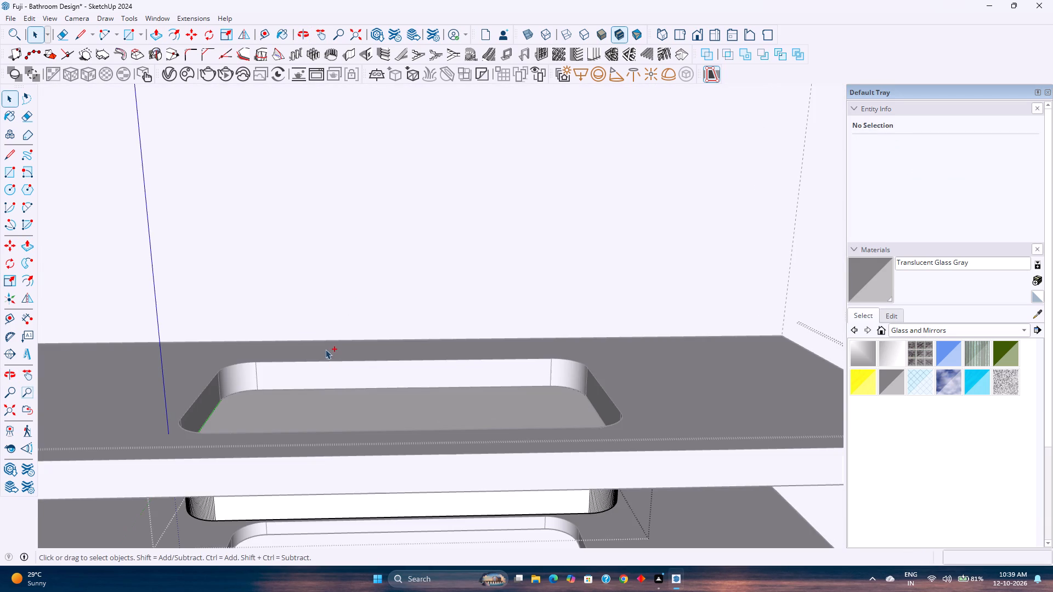
key("ctrl+z")
key("ctrl+z")
key("ctrl+z")
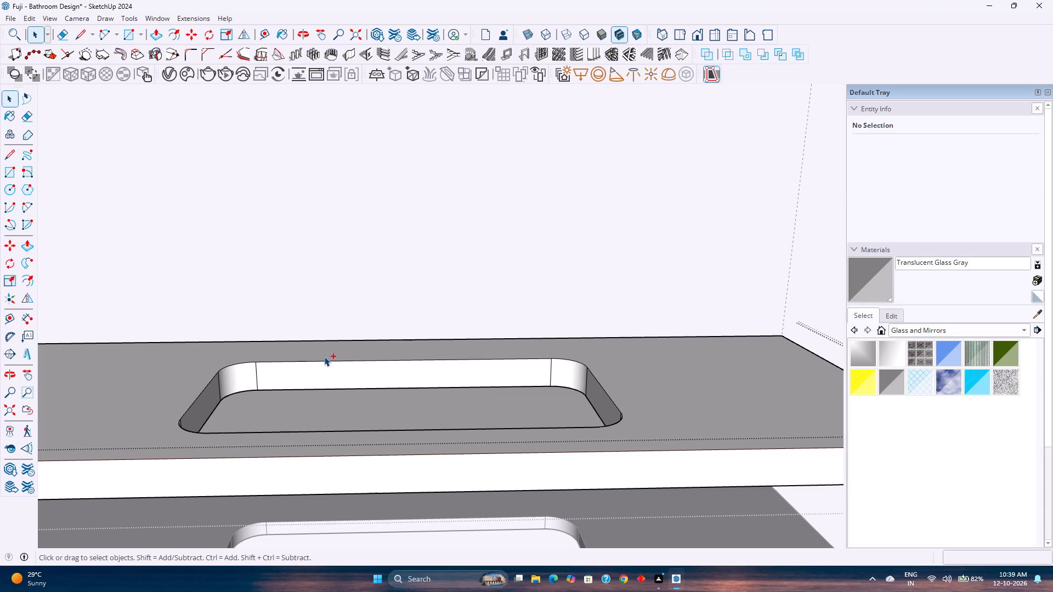
key("ctrl+z")
key("ctrl+z")
key("ctrl+z")
key("ctrl+z")
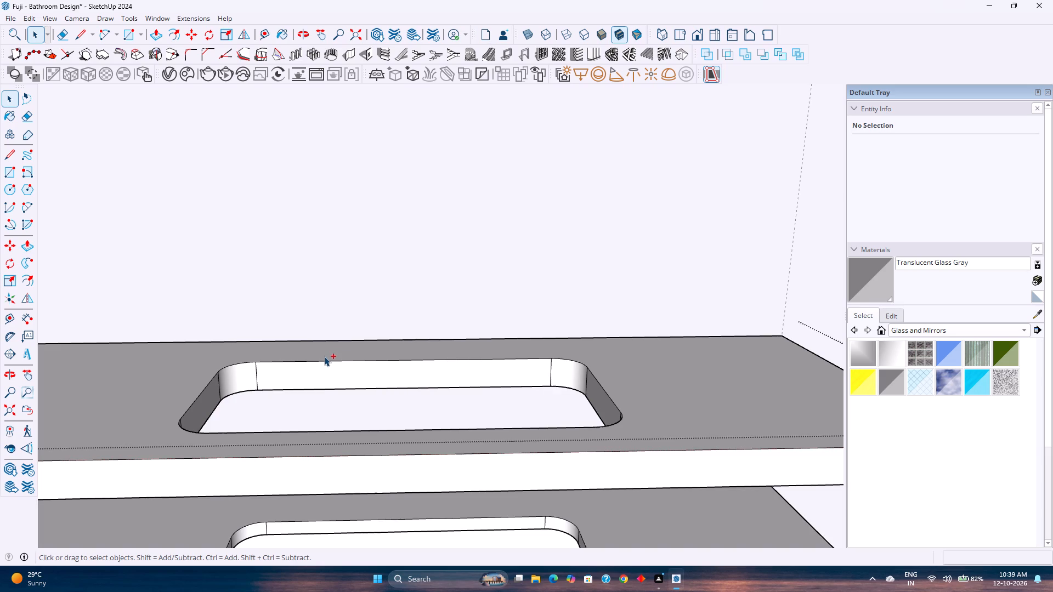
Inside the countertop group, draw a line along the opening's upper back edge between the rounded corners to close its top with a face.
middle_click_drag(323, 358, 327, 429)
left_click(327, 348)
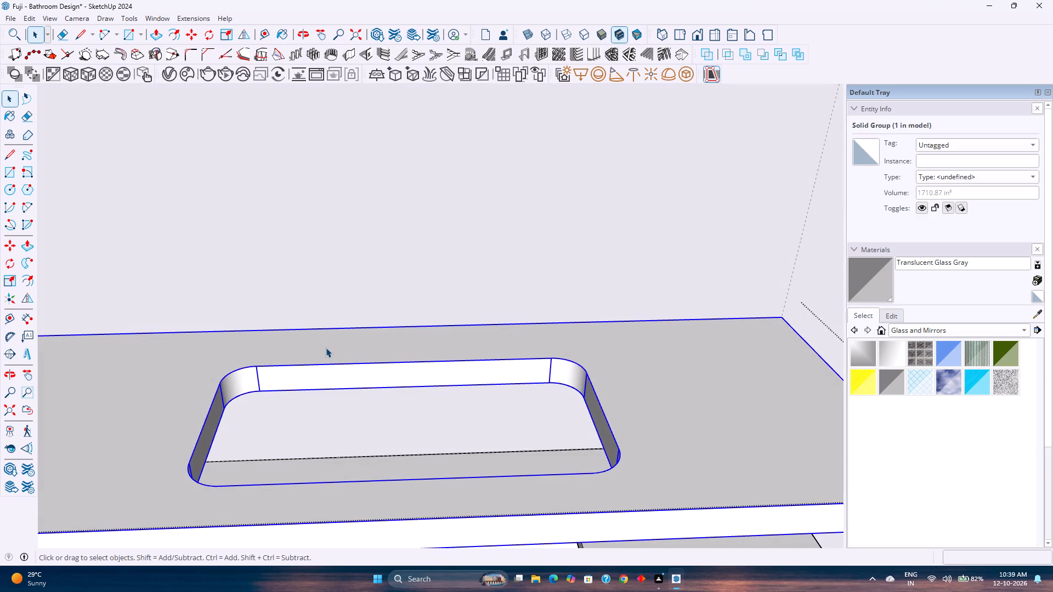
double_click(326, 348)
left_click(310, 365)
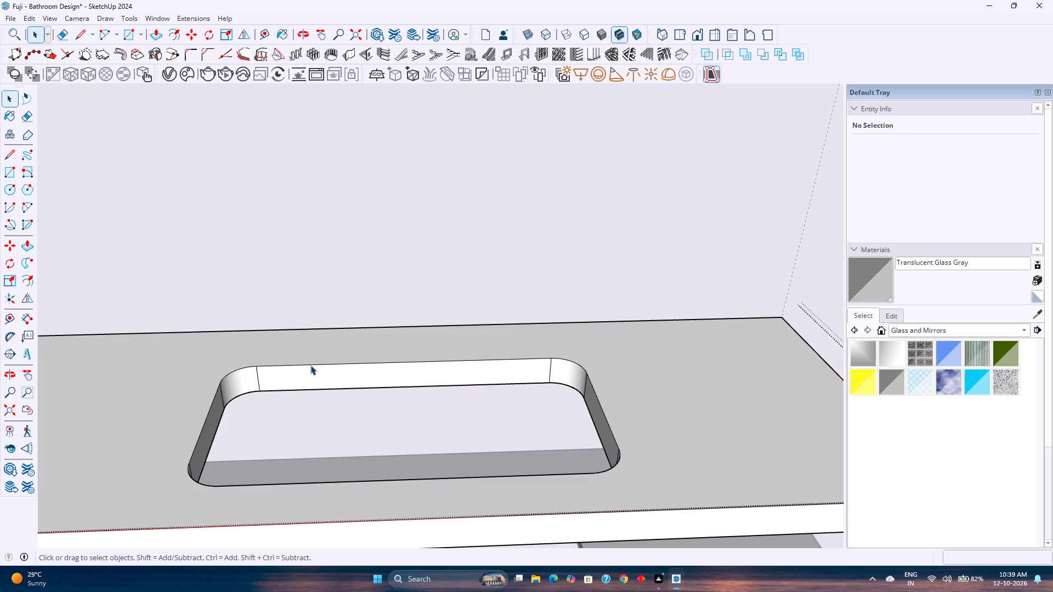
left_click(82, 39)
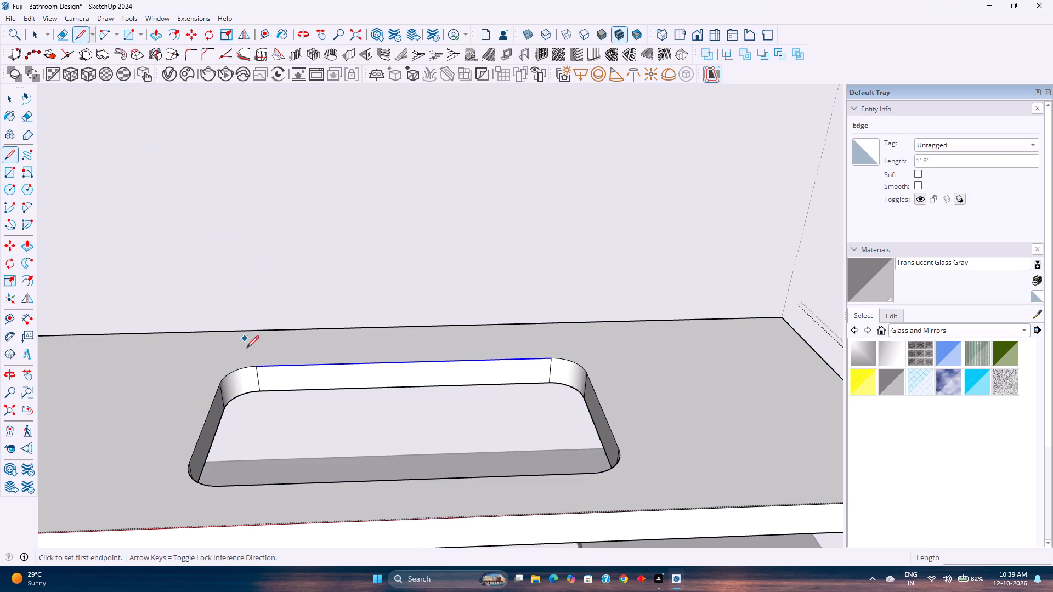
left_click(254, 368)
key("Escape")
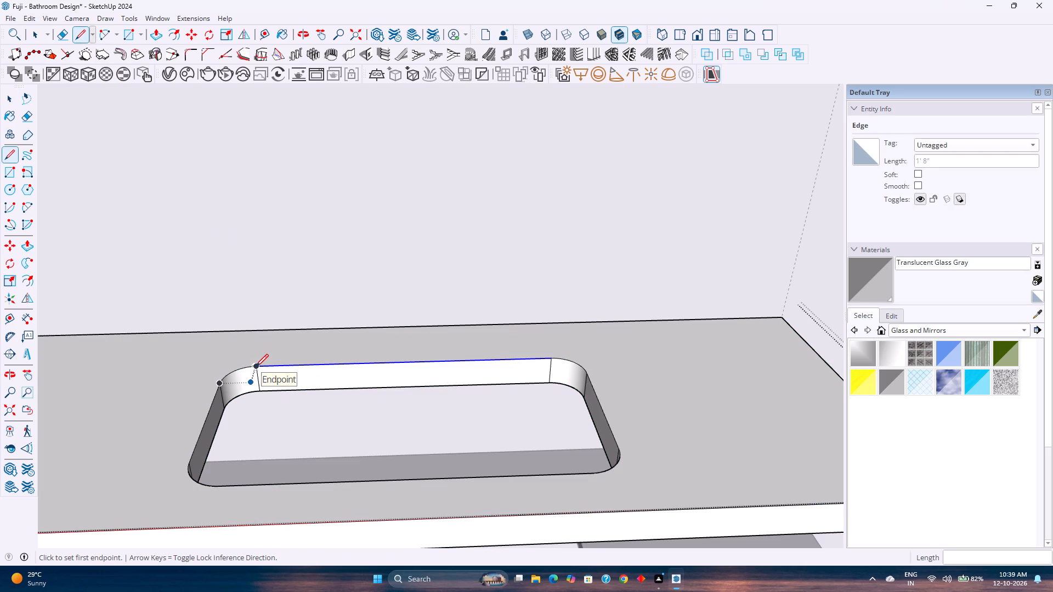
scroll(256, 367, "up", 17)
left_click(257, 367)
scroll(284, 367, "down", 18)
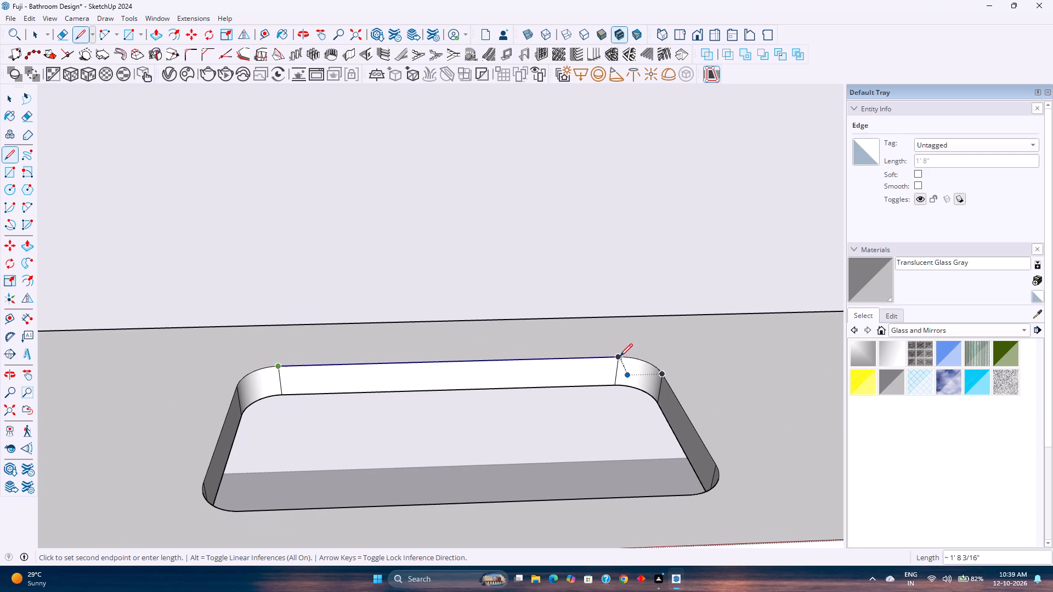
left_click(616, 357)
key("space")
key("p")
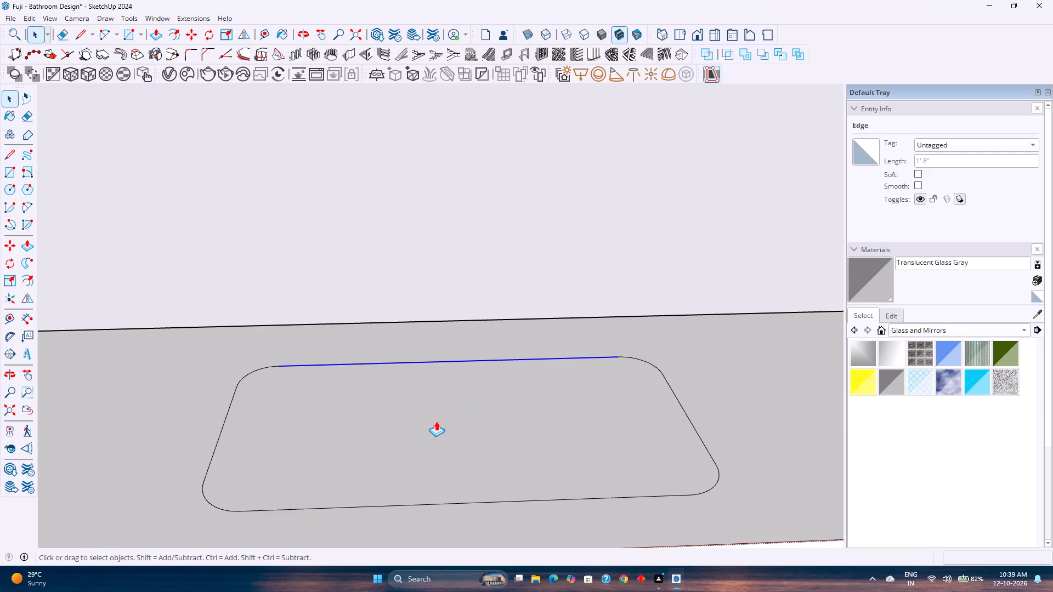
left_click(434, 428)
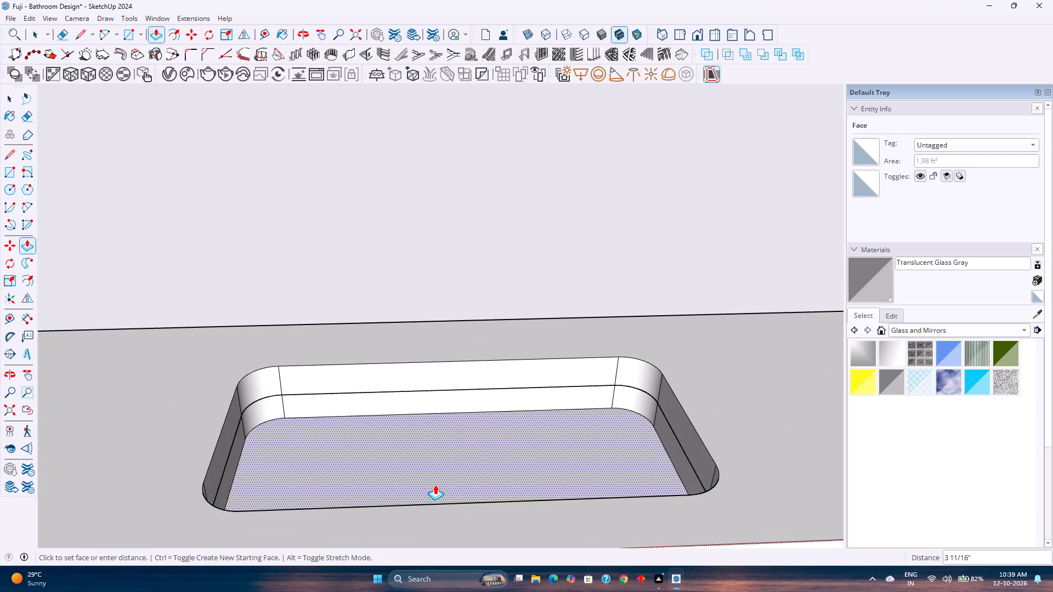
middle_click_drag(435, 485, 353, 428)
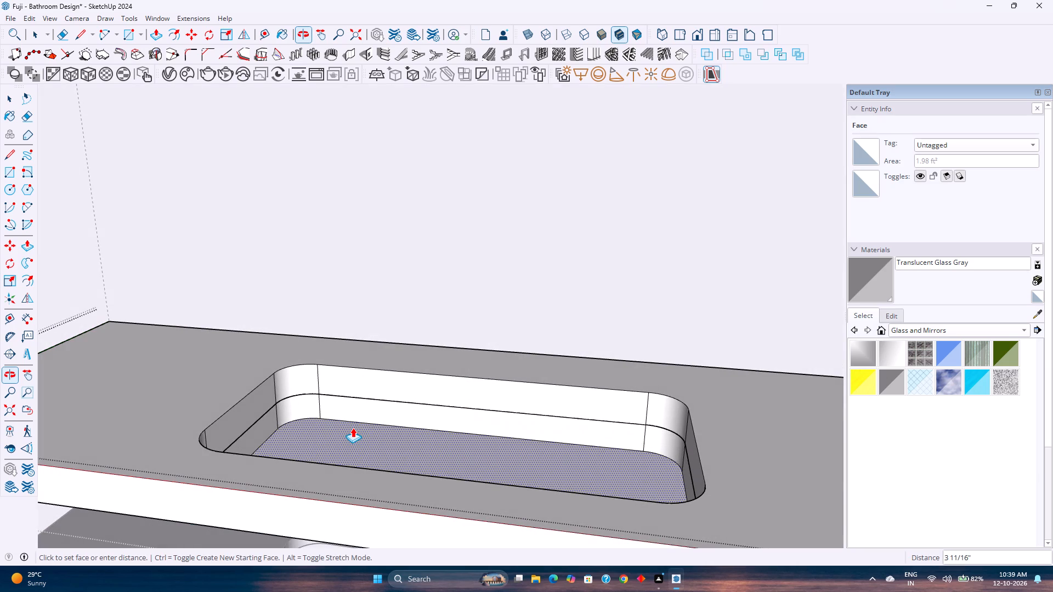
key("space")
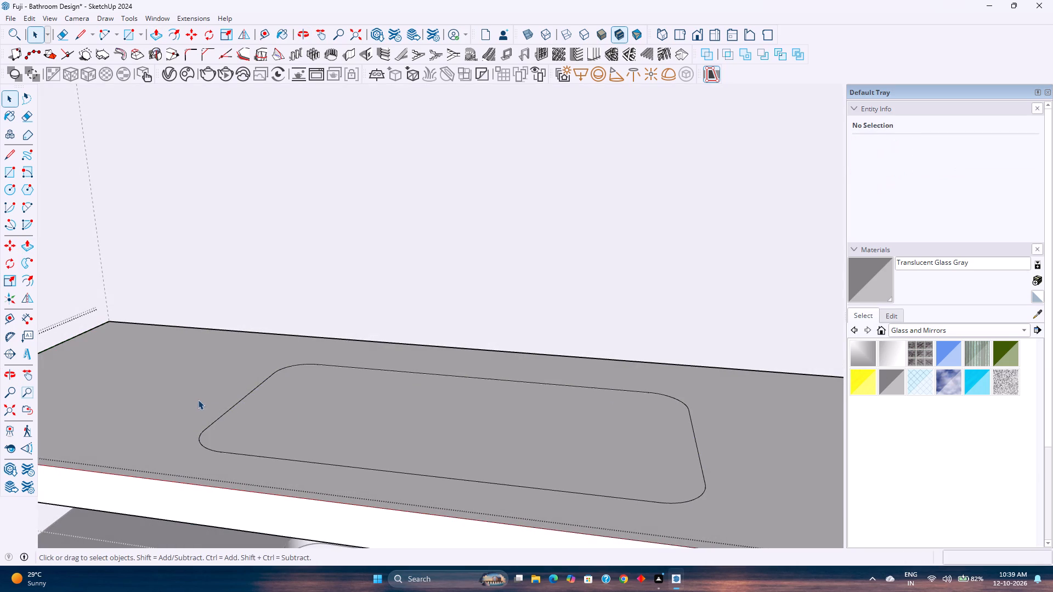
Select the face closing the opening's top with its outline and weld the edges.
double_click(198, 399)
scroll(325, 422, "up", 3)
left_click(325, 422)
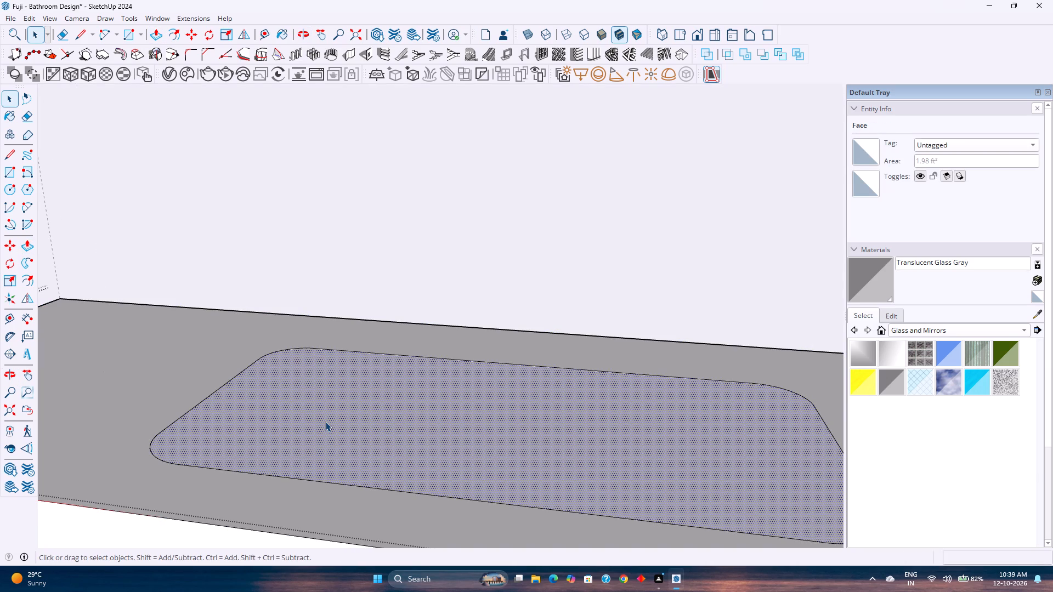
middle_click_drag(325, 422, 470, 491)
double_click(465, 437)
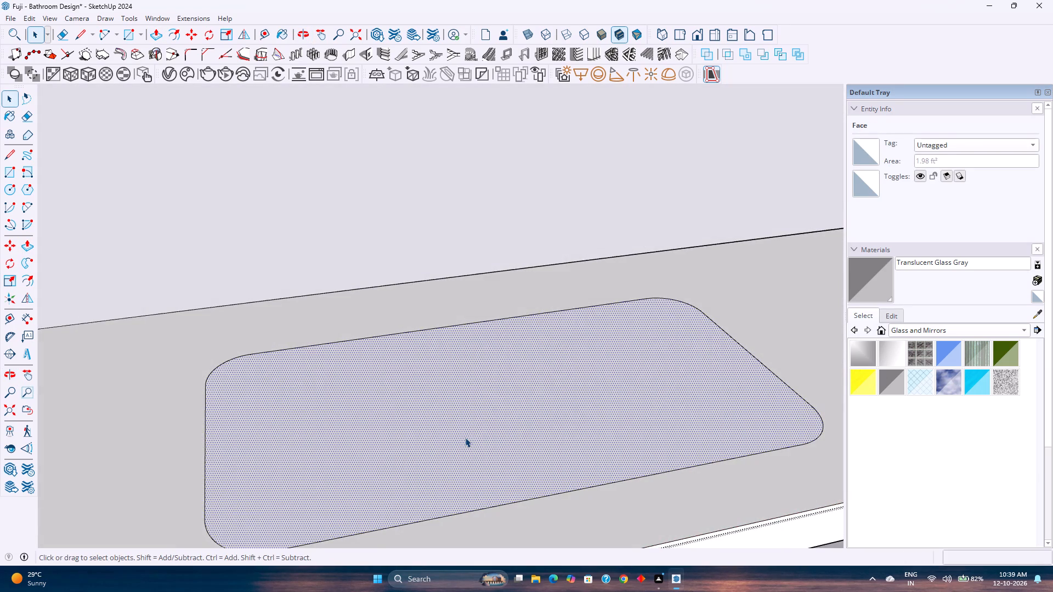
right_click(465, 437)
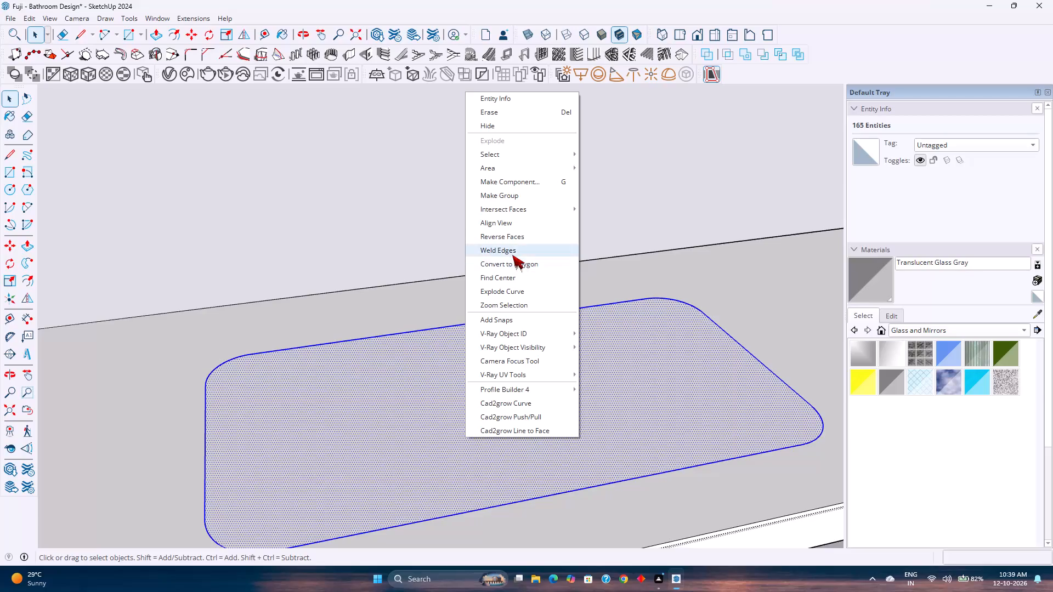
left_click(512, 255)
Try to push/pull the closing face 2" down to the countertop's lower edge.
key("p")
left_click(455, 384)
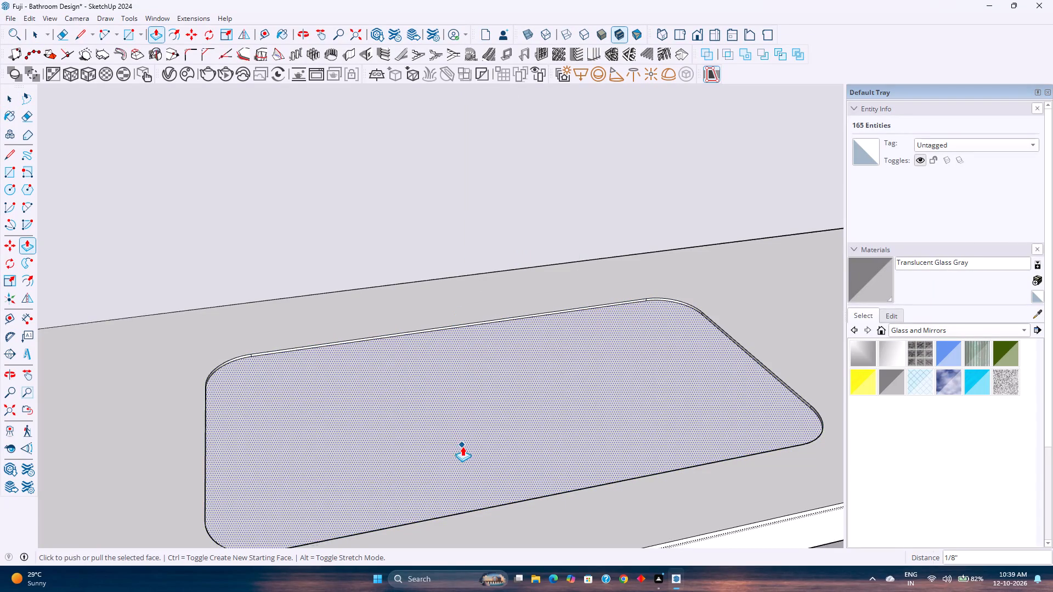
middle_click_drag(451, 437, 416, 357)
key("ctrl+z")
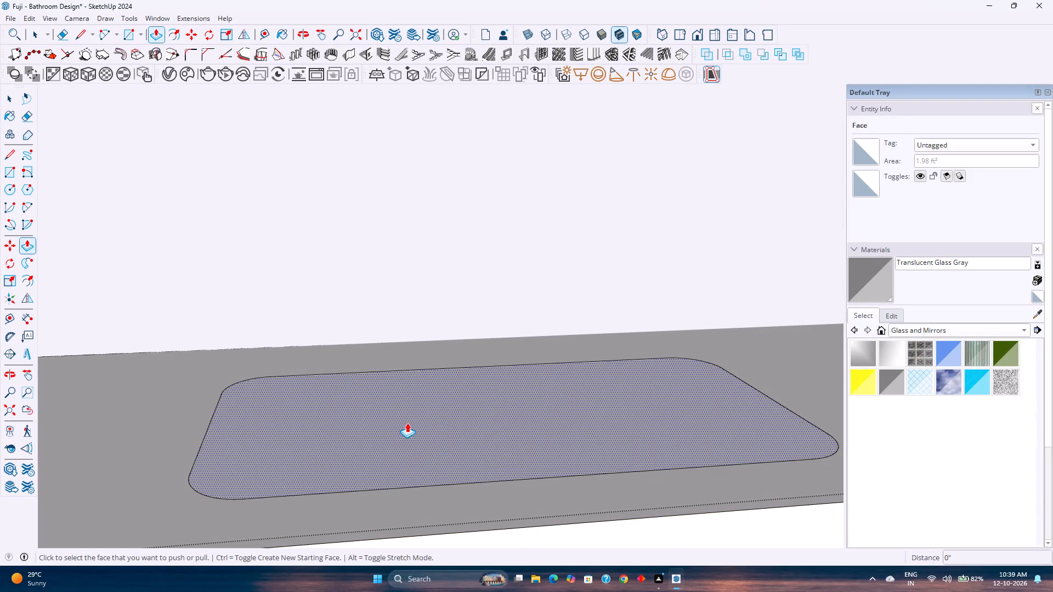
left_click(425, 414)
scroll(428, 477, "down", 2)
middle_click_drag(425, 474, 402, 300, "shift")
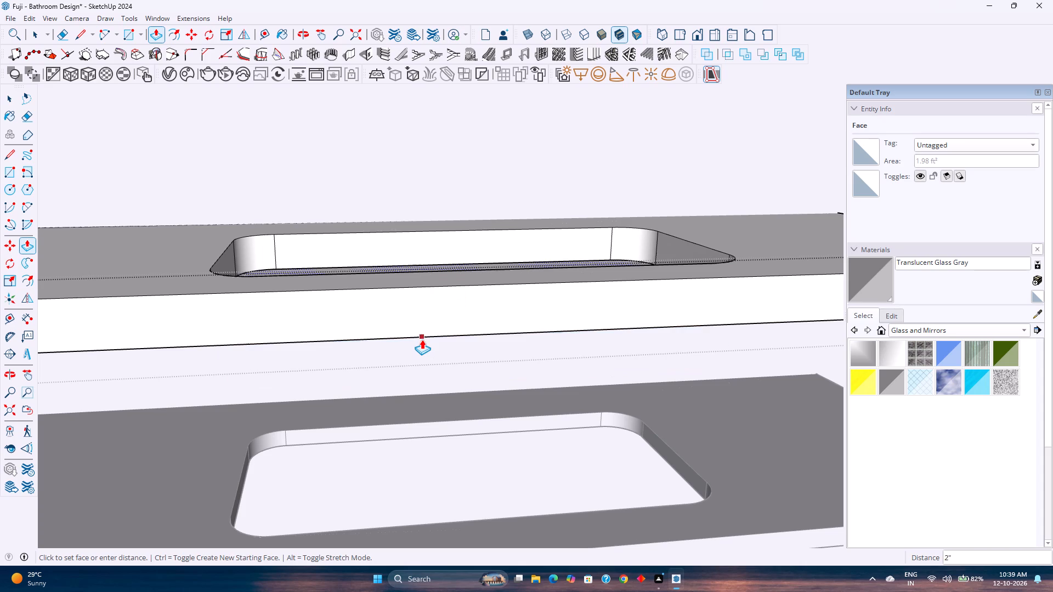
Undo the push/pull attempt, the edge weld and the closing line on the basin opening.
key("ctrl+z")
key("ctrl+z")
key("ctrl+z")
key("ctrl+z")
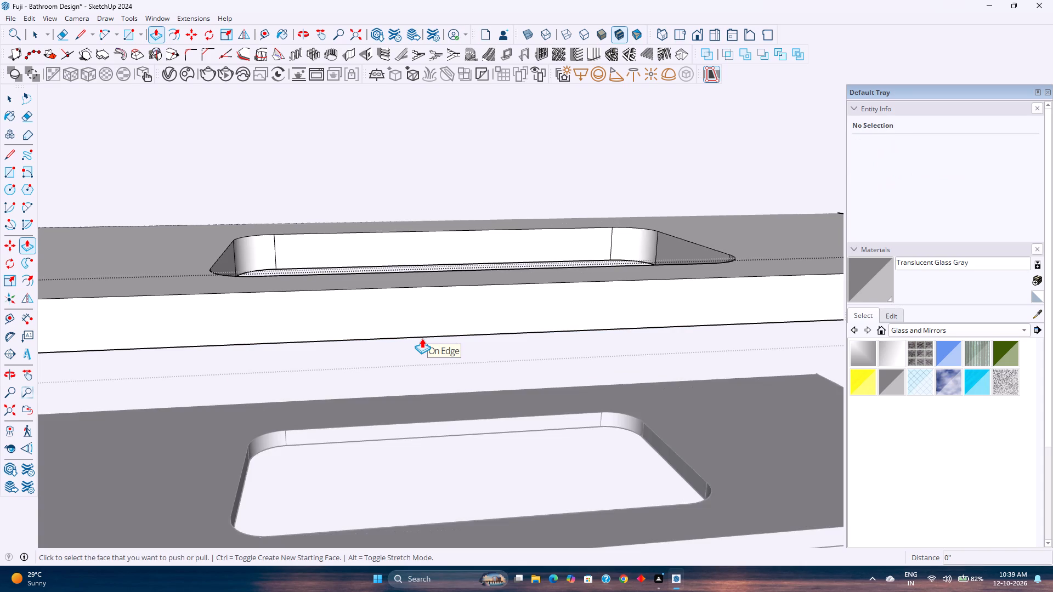
Undo the earlier countertop edits back through its thickness extrusion, to the flat face with the basin opening.
key("ctrl+z")
key("ctrl+z")
key("ctrl+z")
key("ctrl+z")
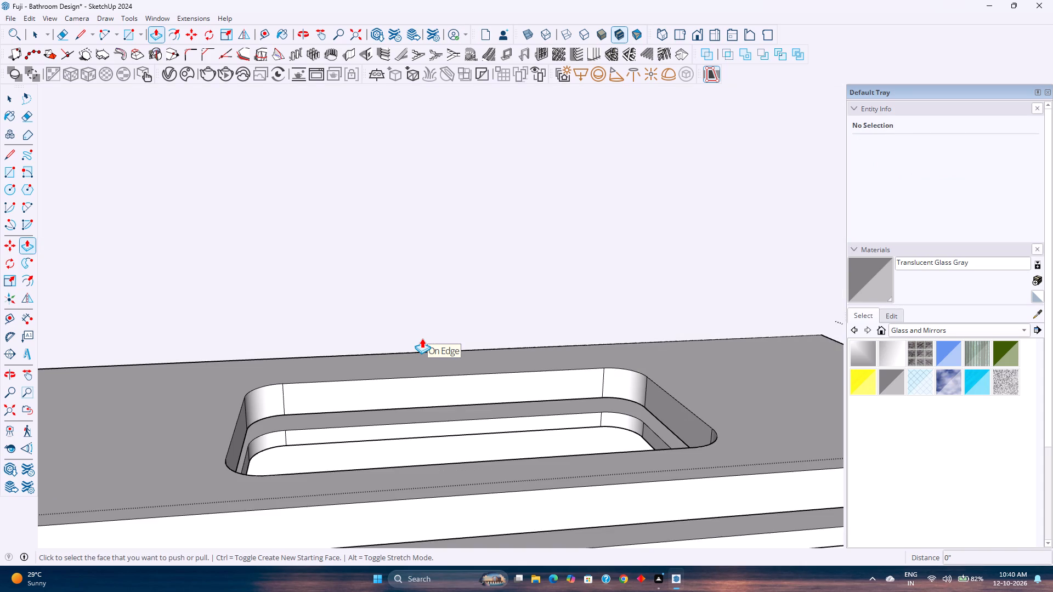
key("ctrl+z")
key("ctrl+z")
Select the flat countertop face with its bounding edges and weld the edges.
key("space")
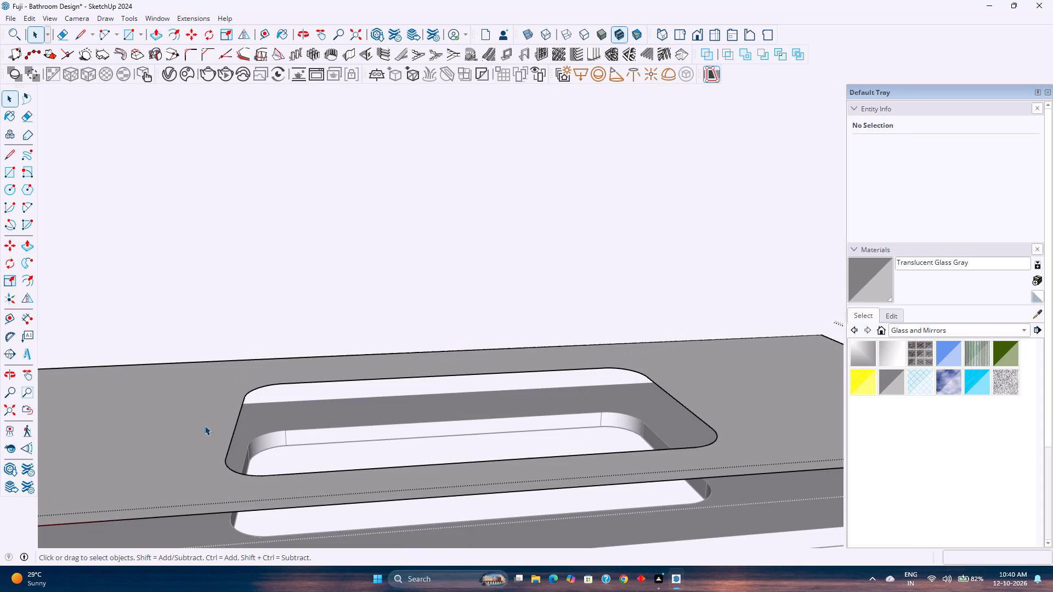
double_click(206, 425)
right_click(205, 425)
left_click(280, 234)
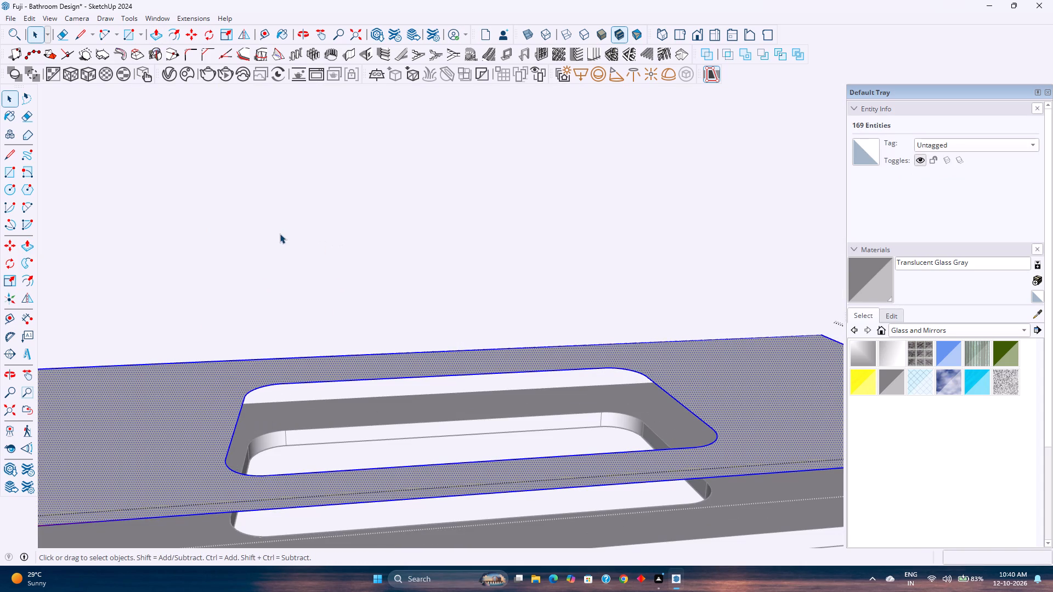
Push/pull the countertop face up 2" to give the slab its thickness around the basin opening.
key("p")
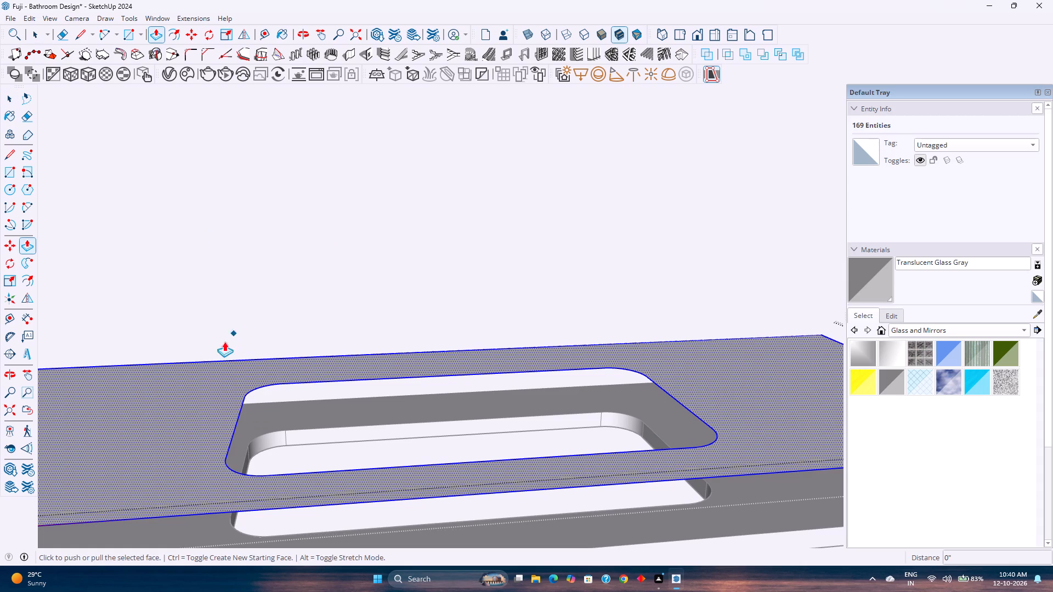
left_click(206, 401)
key("2")
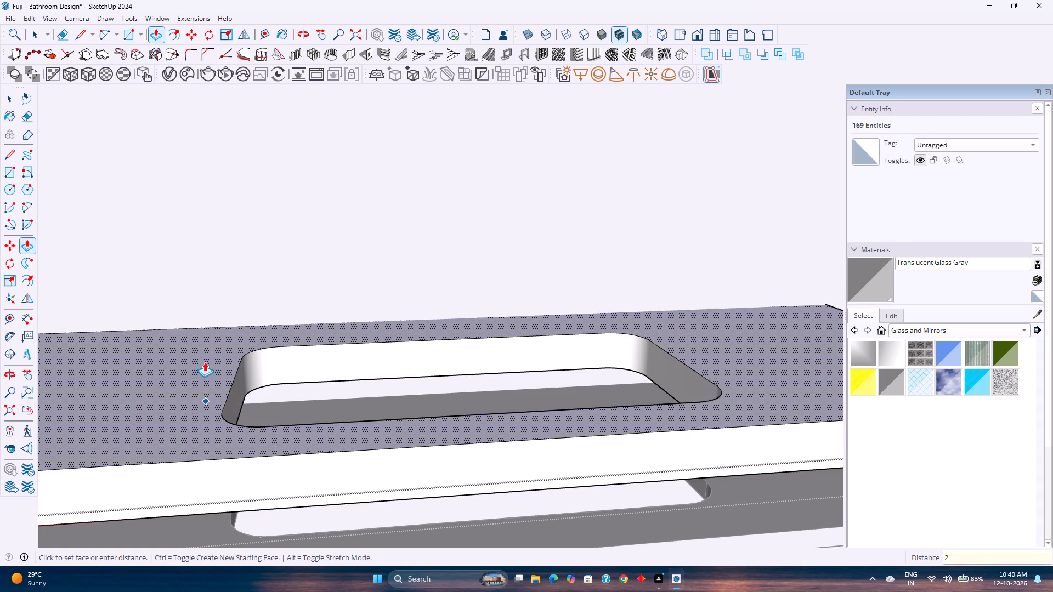
key("Return")
key("space")
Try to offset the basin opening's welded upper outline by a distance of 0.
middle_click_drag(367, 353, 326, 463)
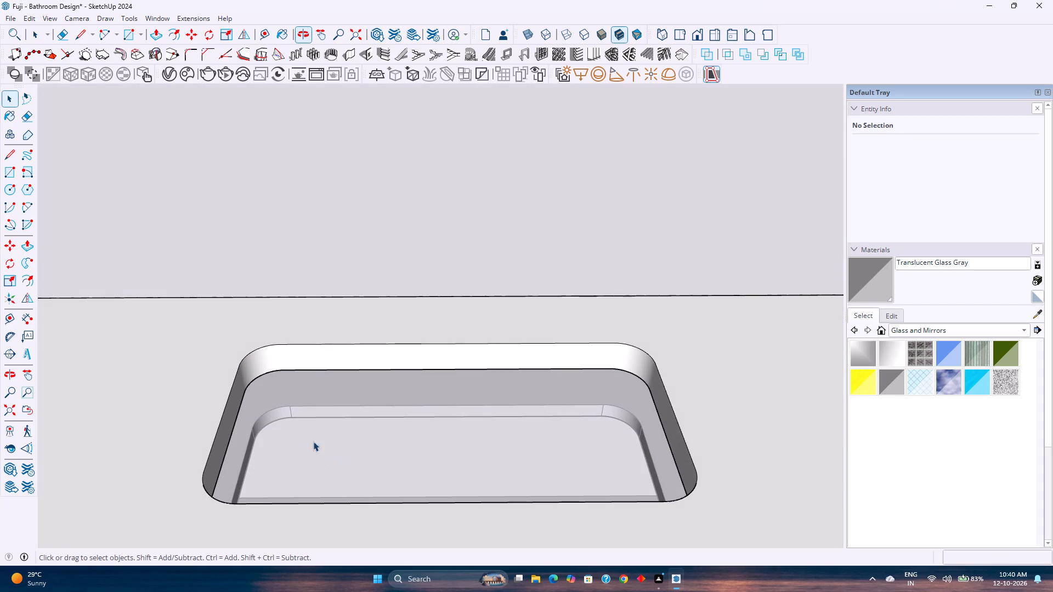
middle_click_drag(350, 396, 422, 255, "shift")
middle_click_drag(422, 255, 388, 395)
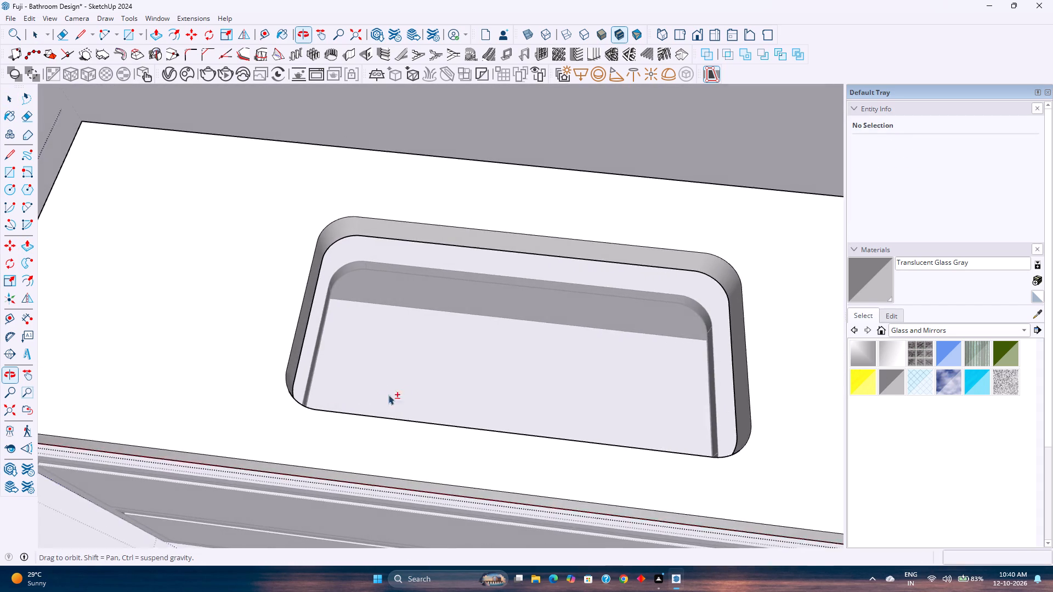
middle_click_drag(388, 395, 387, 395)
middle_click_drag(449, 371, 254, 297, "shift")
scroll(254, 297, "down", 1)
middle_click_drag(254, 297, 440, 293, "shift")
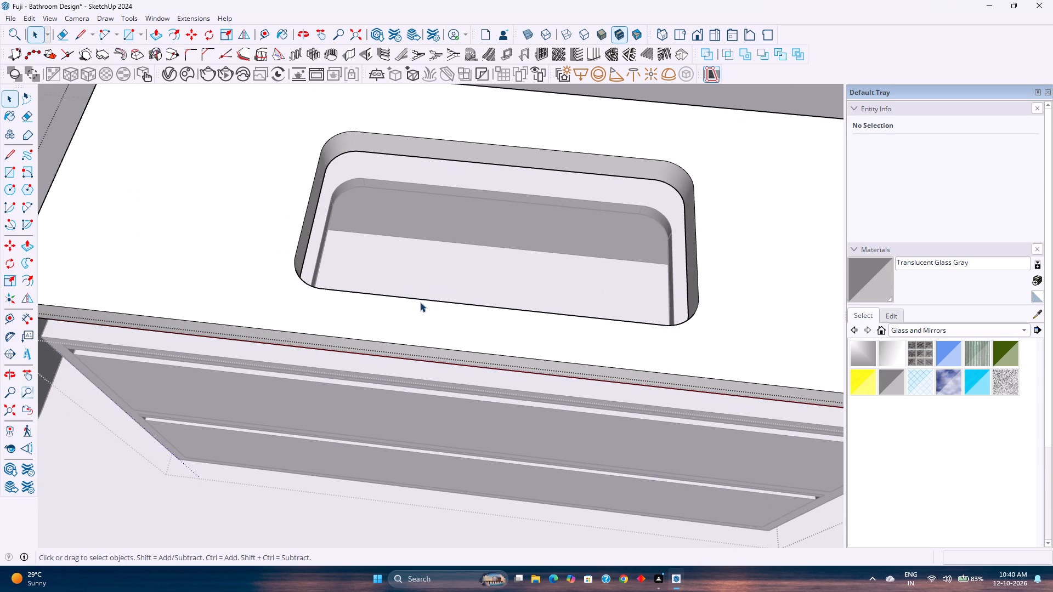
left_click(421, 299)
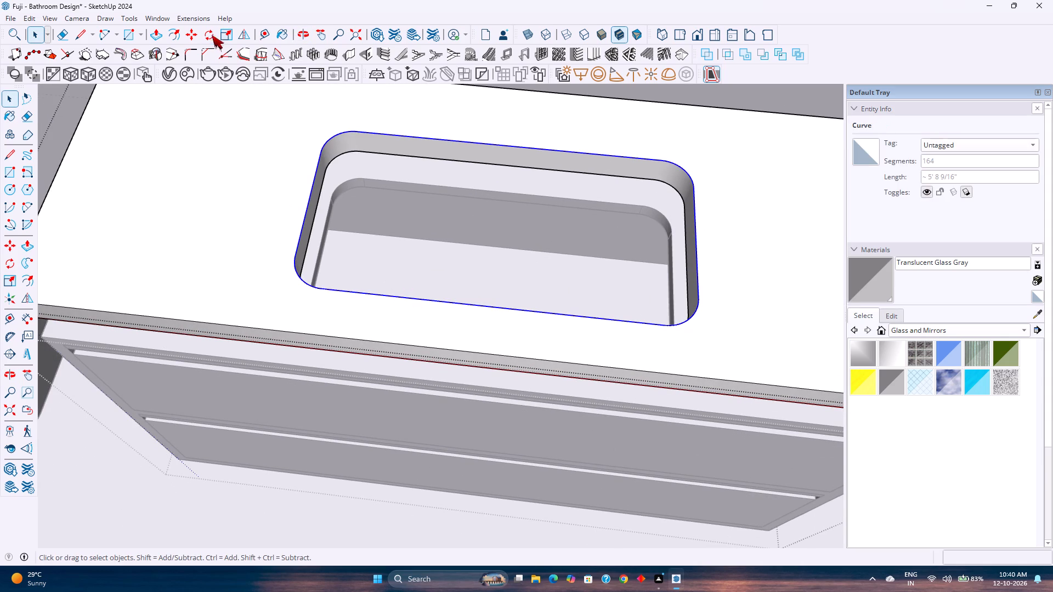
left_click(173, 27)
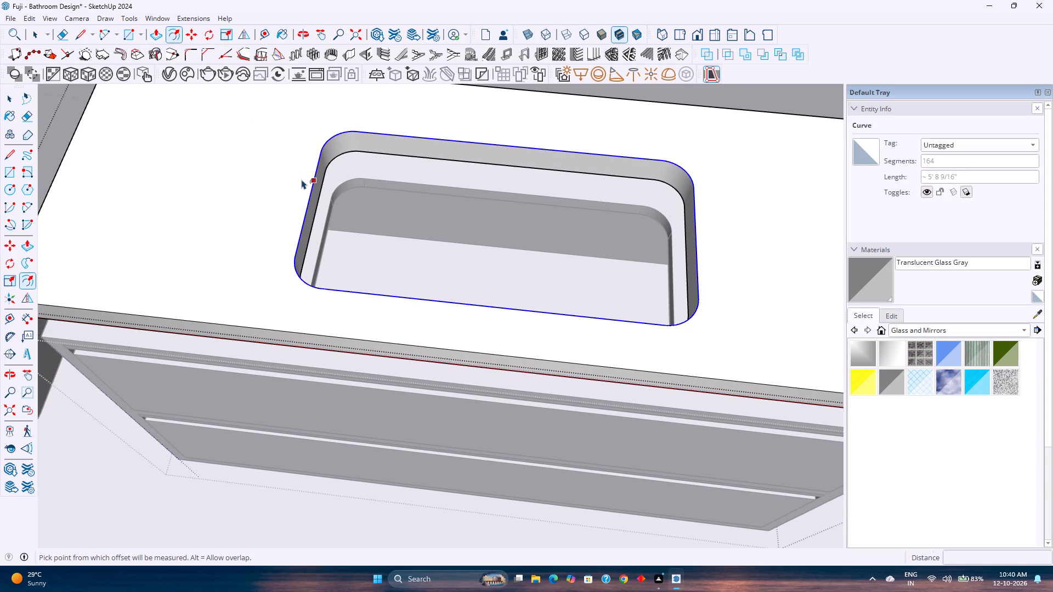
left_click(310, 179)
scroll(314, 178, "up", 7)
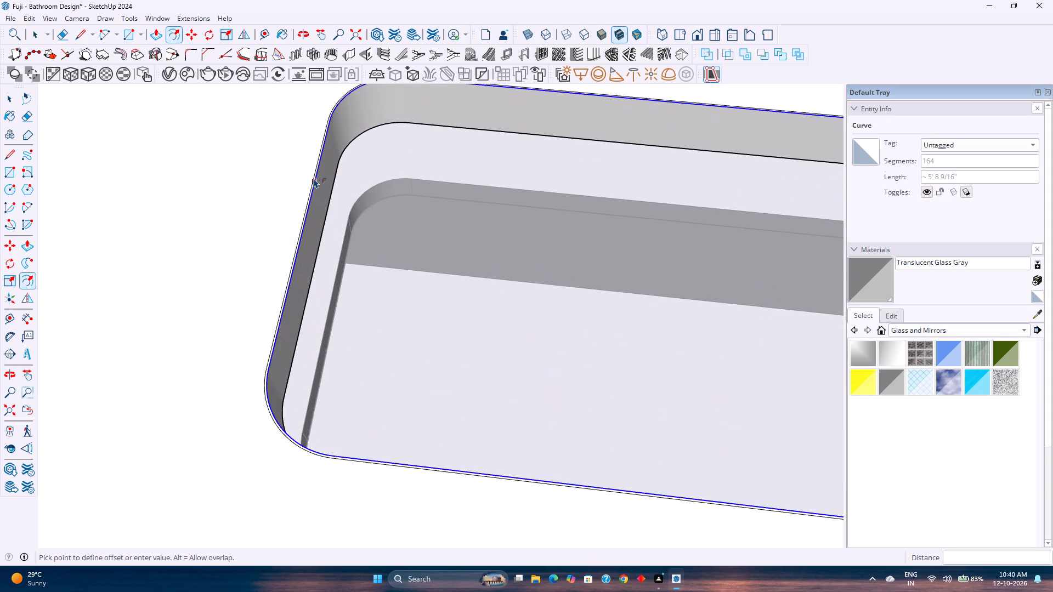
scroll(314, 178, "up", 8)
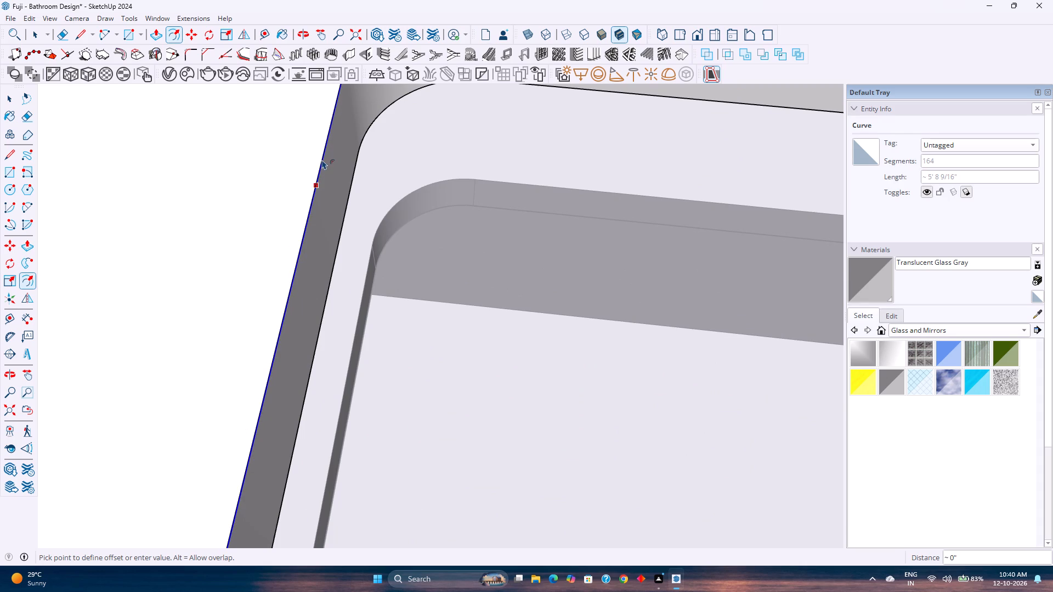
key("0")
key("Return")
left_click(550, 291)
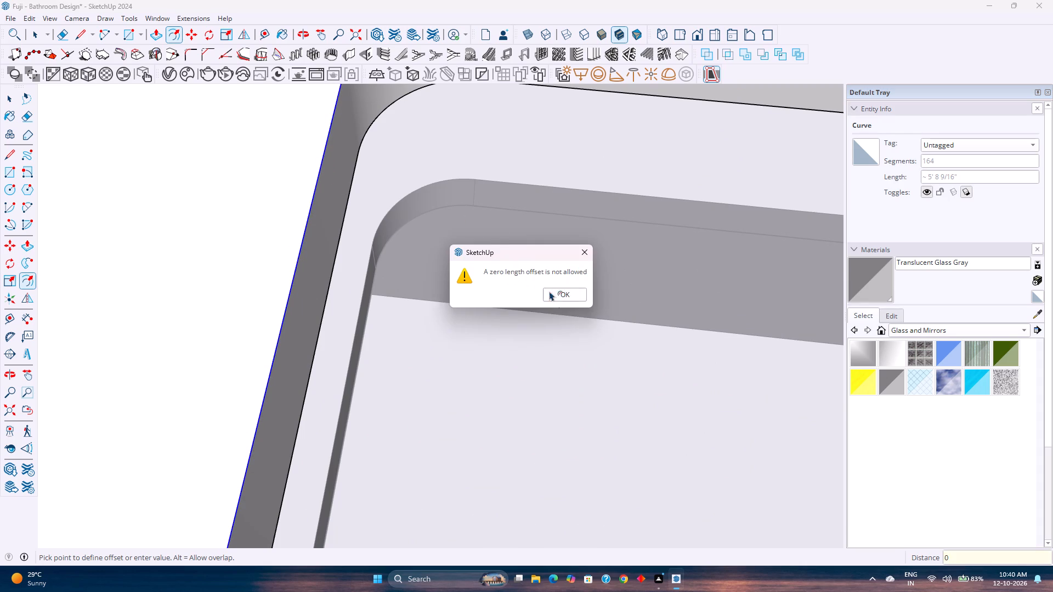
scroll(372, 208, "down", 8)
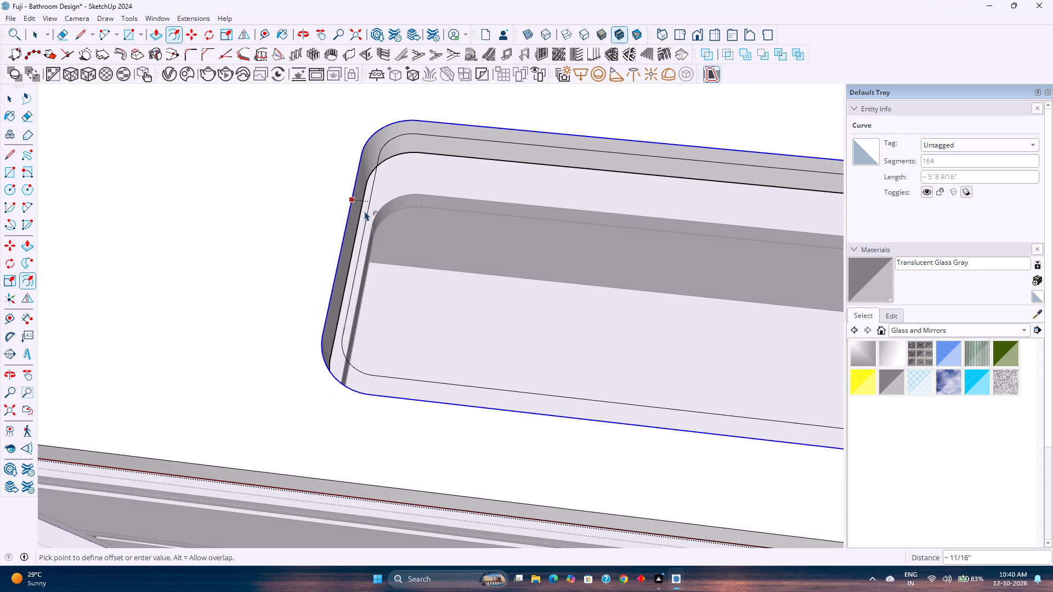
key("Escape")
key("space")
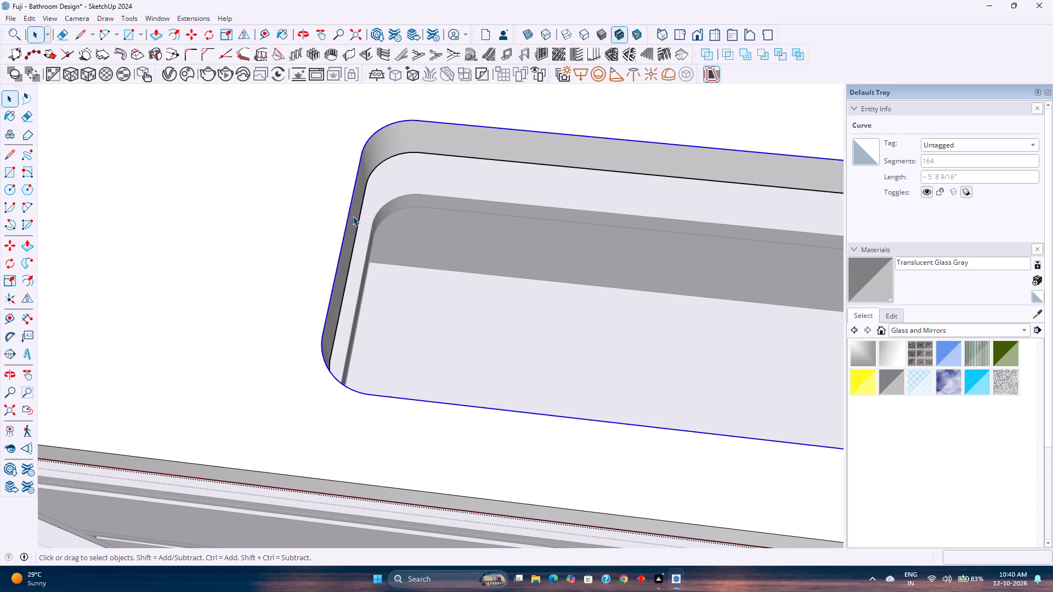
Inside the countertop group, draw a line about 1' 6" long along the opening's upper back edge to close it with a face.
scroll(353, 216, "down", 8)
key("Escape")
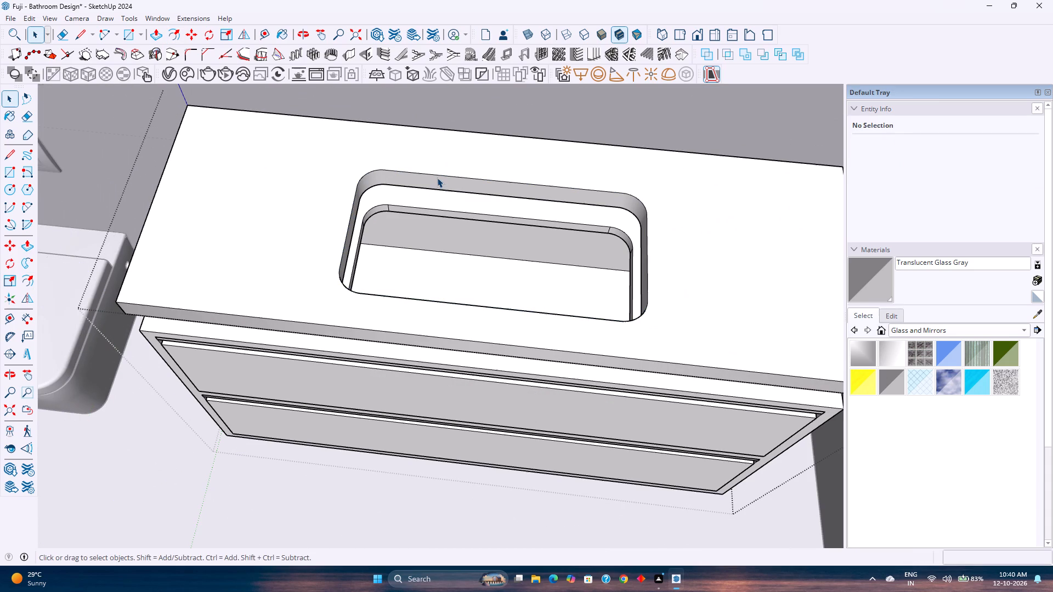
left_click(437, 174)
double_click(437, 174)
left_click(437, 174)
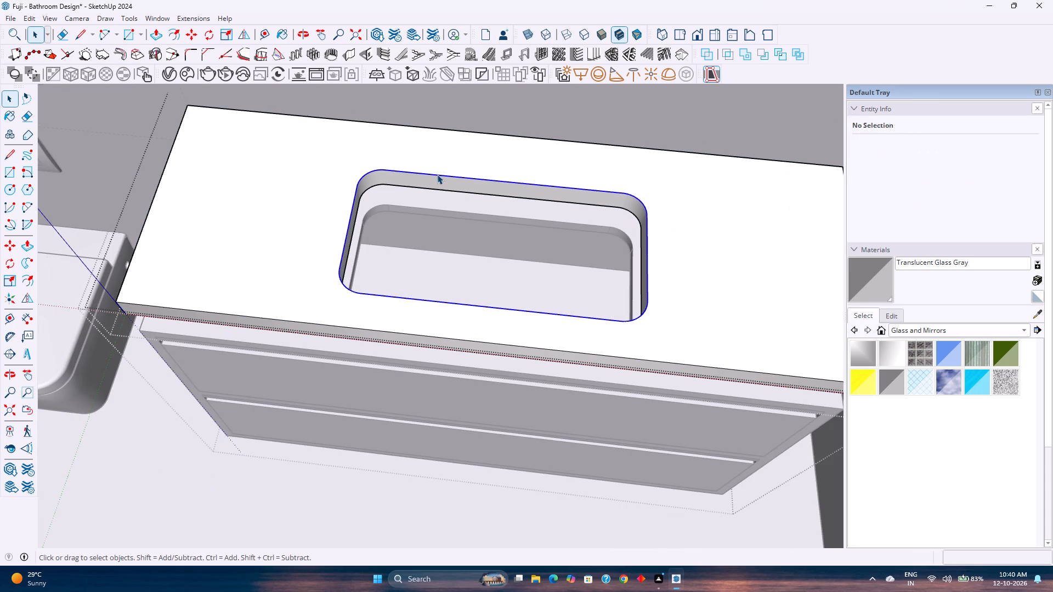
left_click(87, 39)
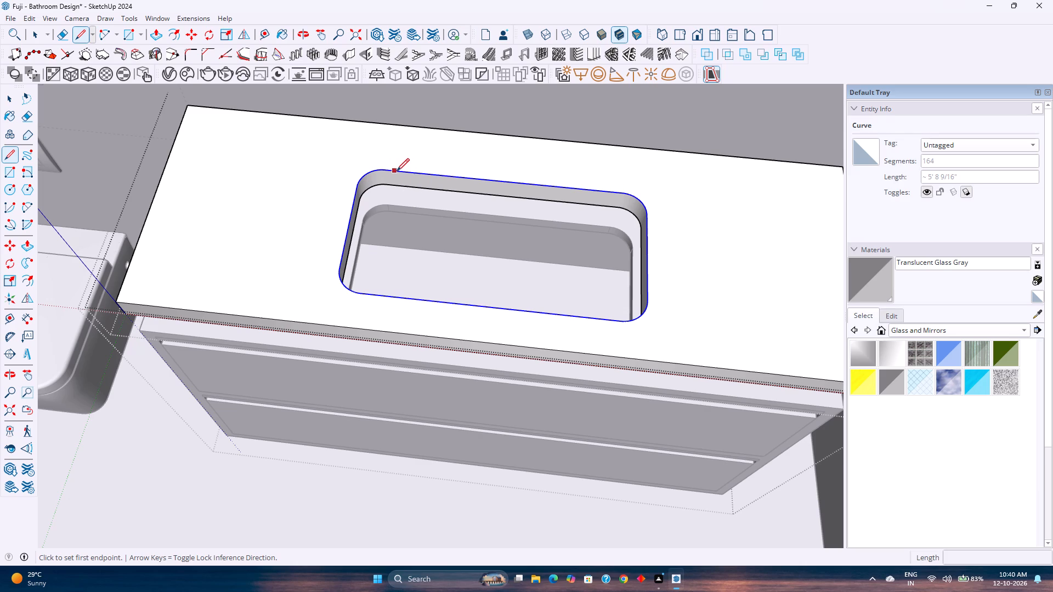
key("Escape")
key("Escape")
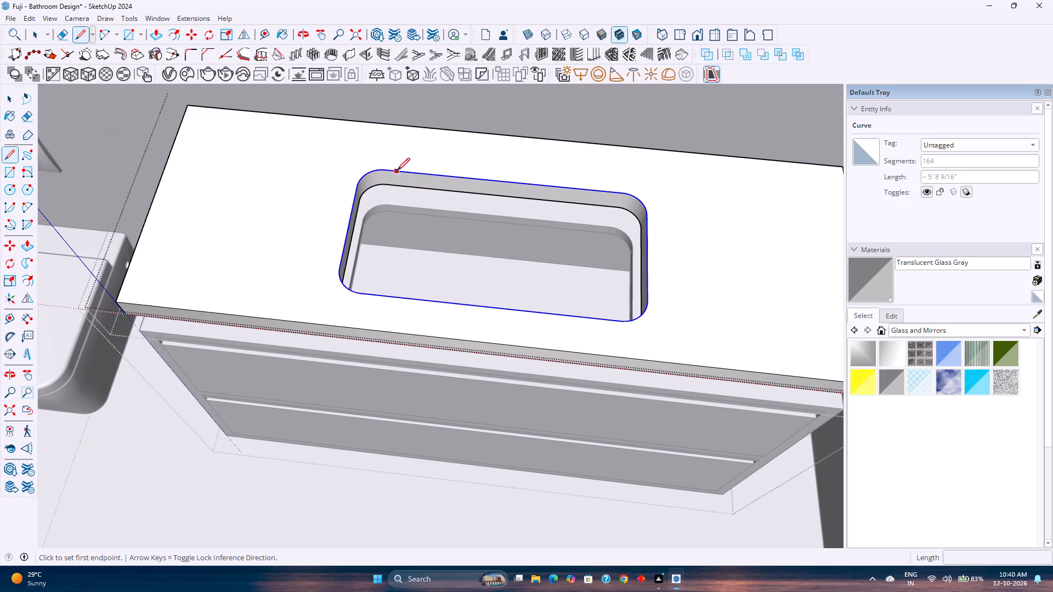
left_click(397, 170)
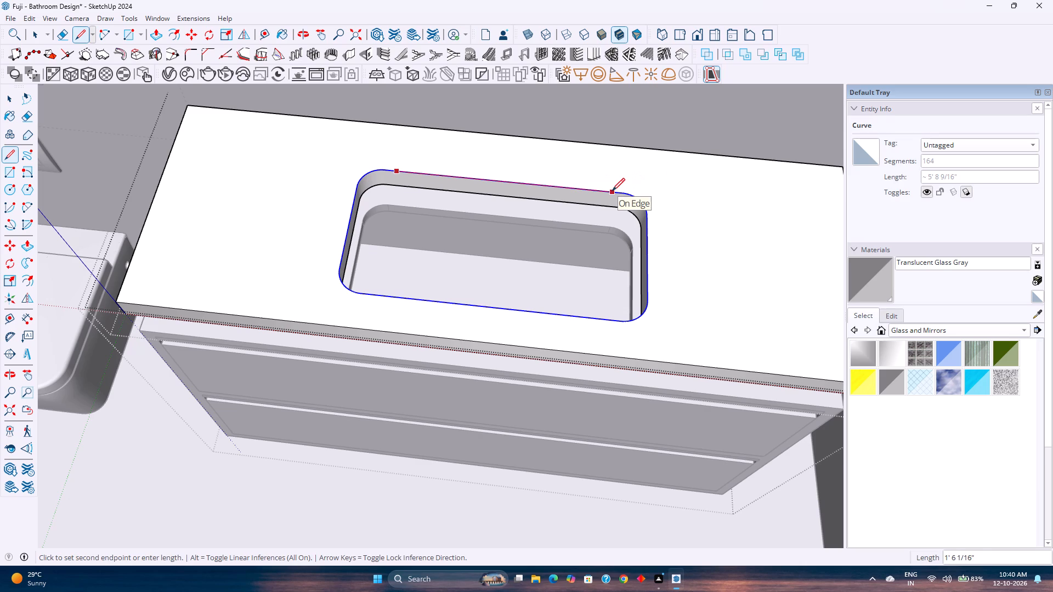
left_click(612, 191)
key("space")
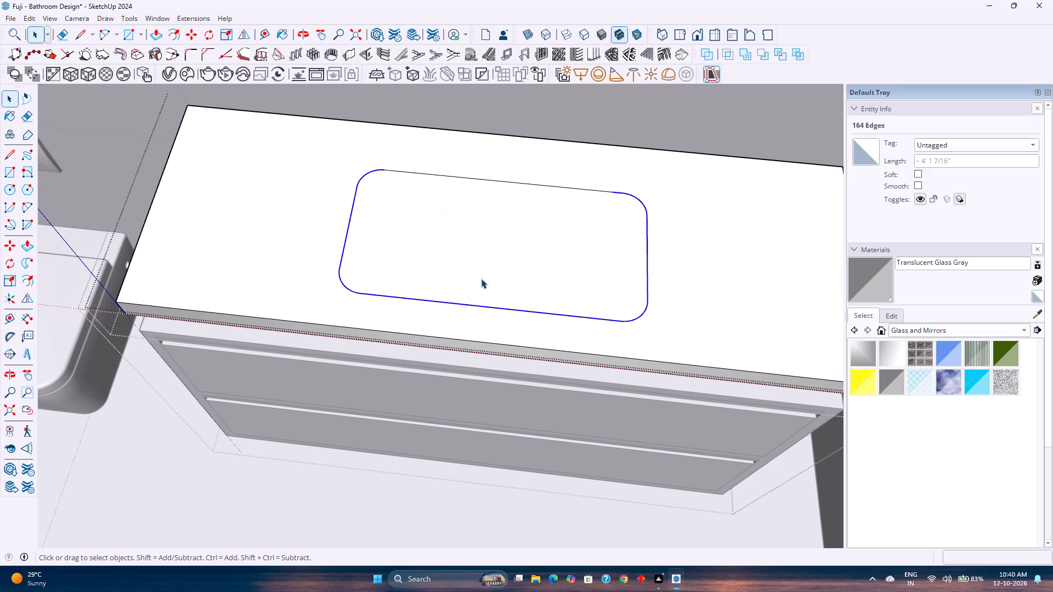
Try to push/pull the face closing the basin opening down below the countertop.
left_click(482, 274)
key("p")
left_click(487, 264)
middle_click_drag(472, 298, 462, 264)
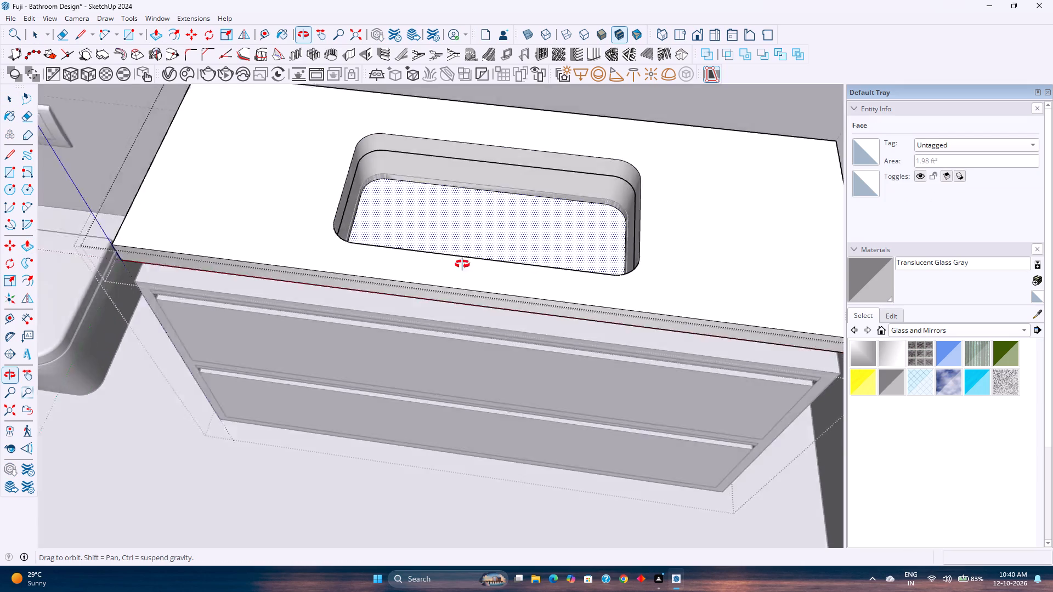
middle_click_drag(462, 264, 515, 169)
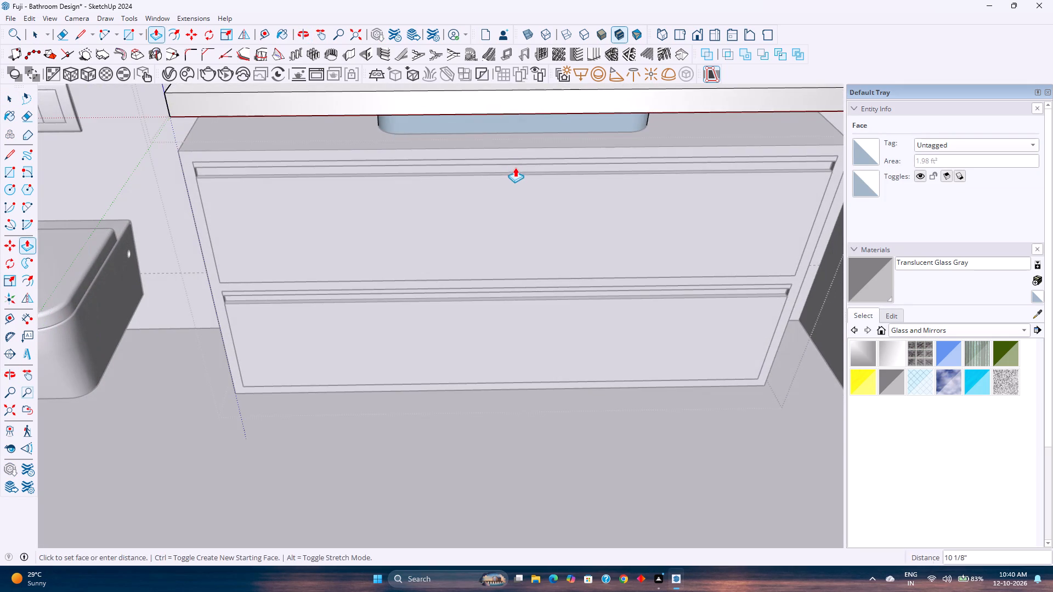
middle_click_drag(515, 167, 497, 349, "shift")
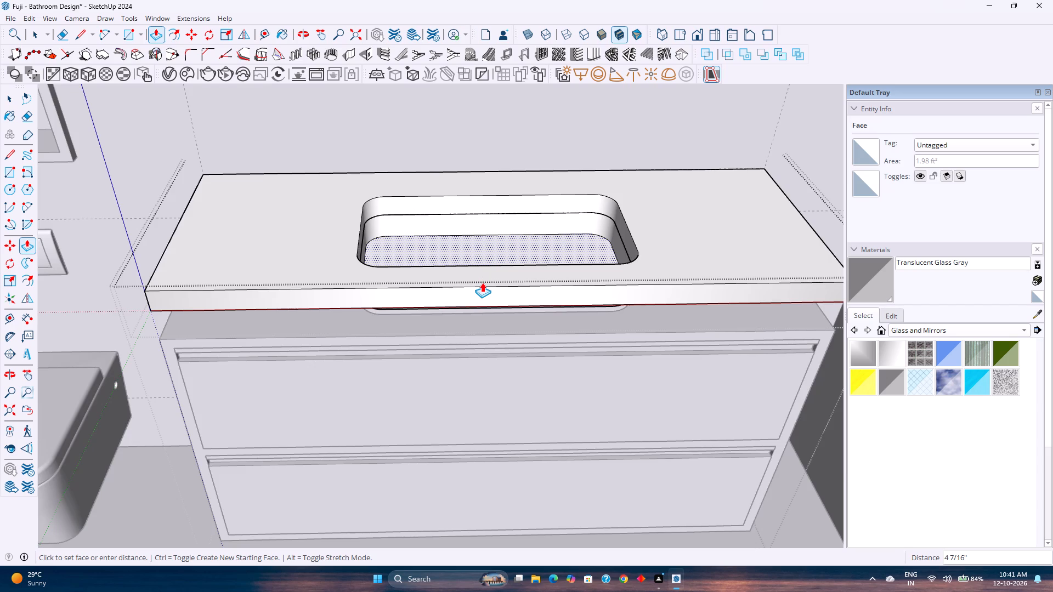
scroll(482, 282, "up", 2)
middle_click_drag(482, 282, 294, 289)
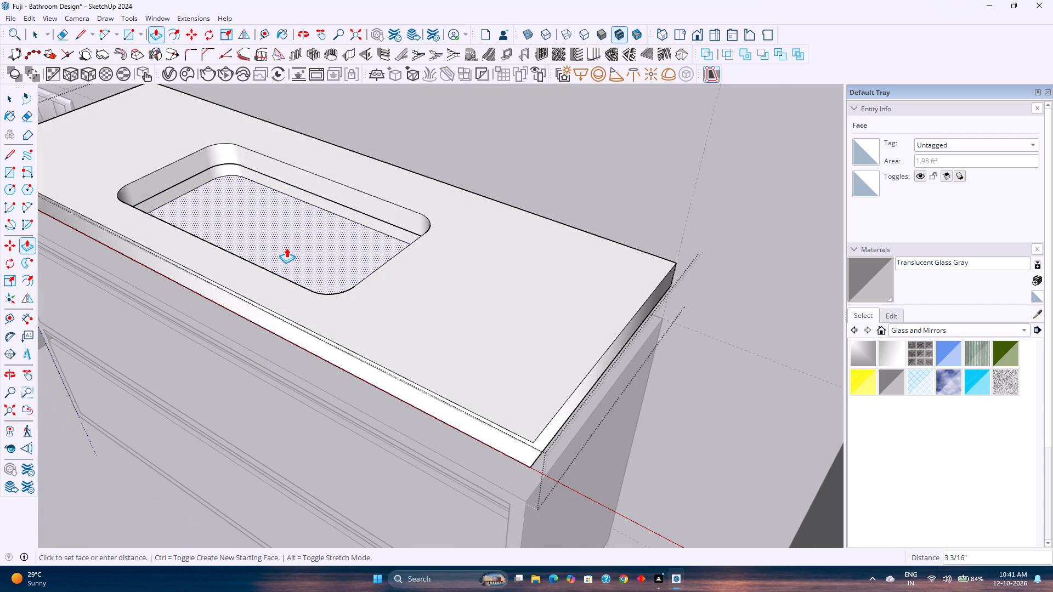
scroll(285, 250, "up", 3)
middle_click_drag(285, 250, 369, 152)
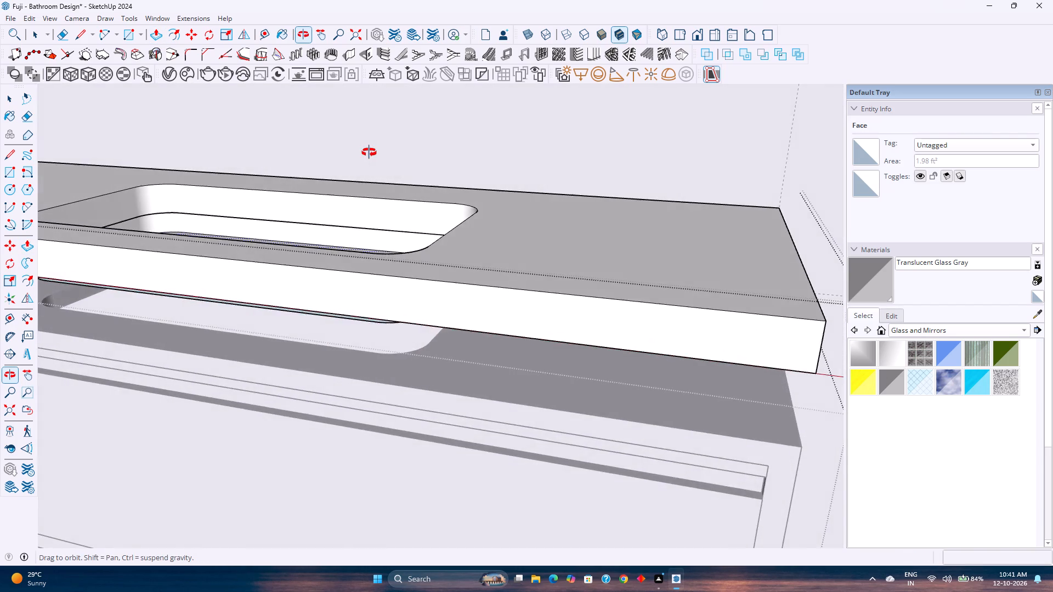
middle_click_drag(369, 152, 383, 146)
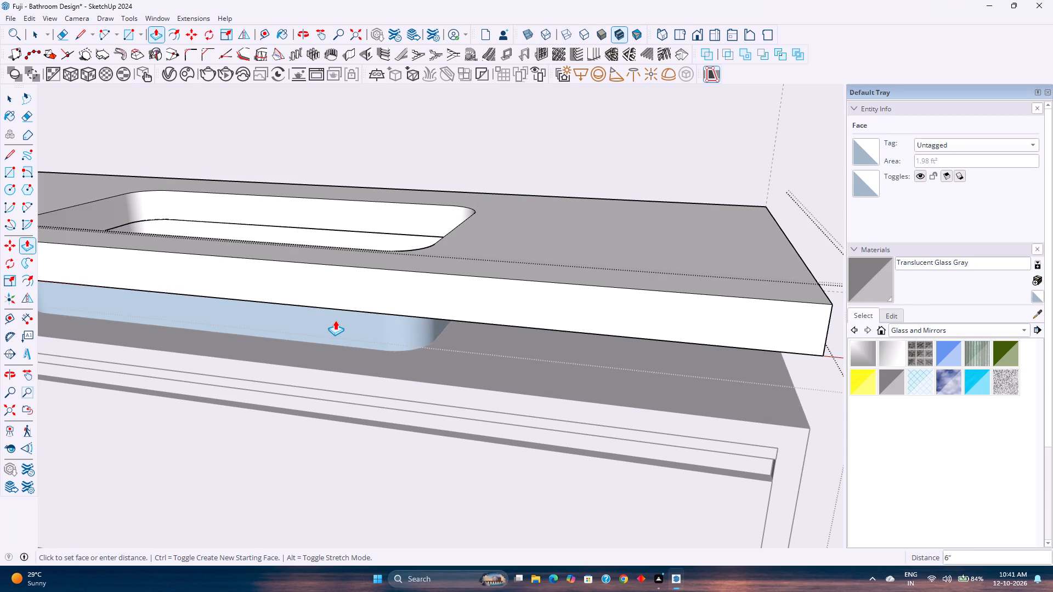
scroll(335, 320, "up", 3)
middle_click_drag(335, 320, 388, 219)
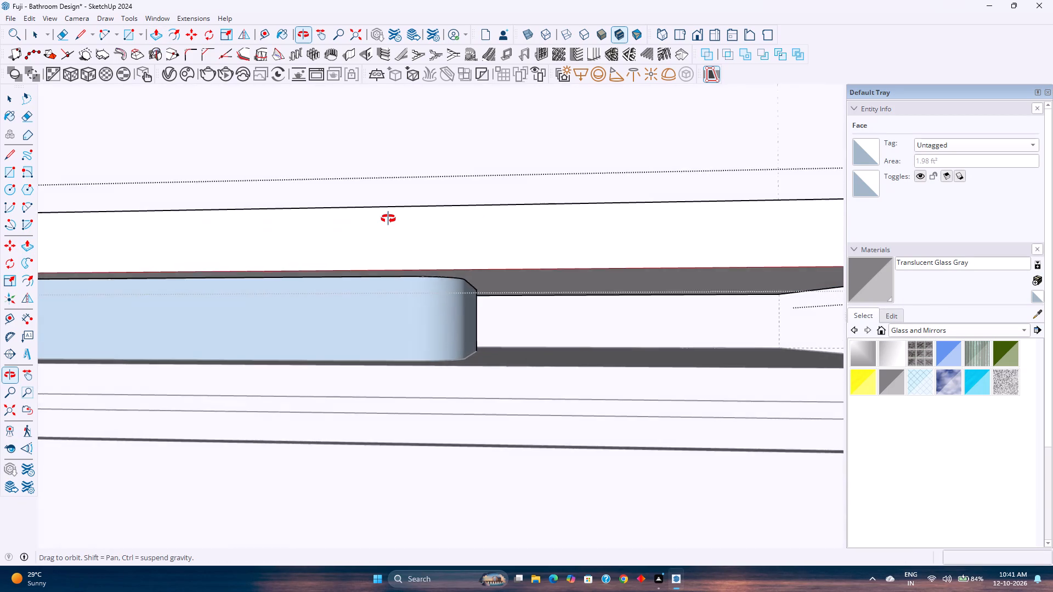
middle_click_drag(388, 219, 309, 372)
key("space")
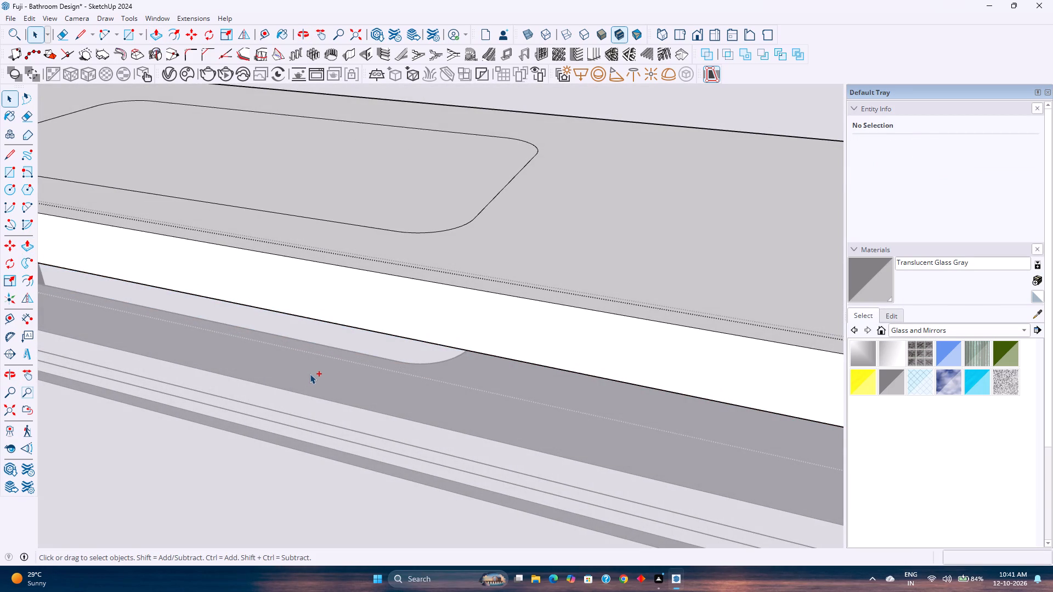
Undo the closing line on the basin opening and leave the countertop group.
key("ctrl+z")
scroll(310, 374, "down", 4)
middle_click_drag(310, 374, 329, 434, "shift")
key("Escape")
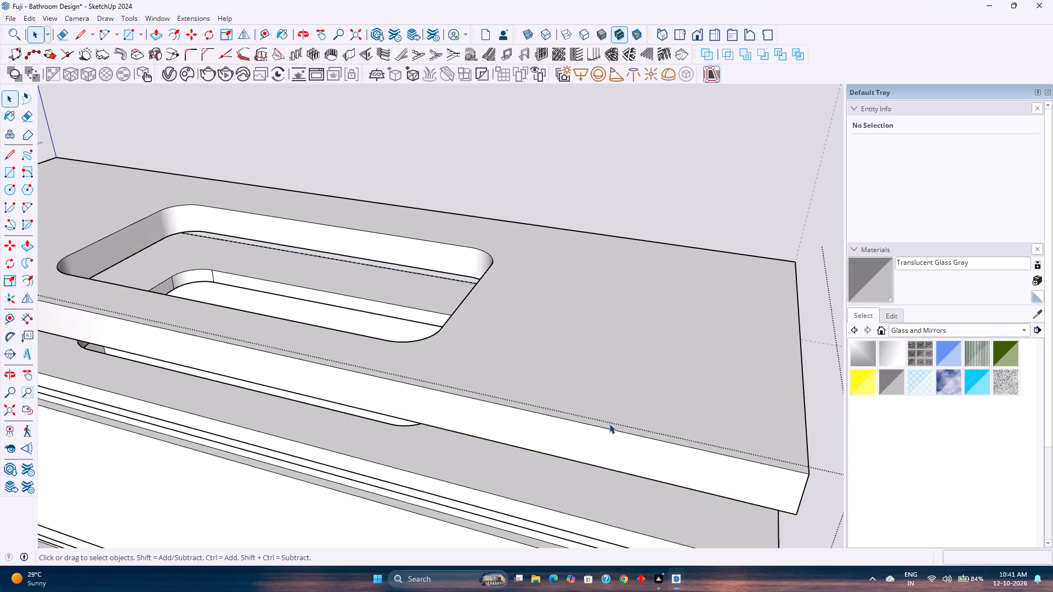
Move the countertop group 10' straight up along the vertical axis, clear of the vanity cabinet.
left_click(737, 425)
key("m")
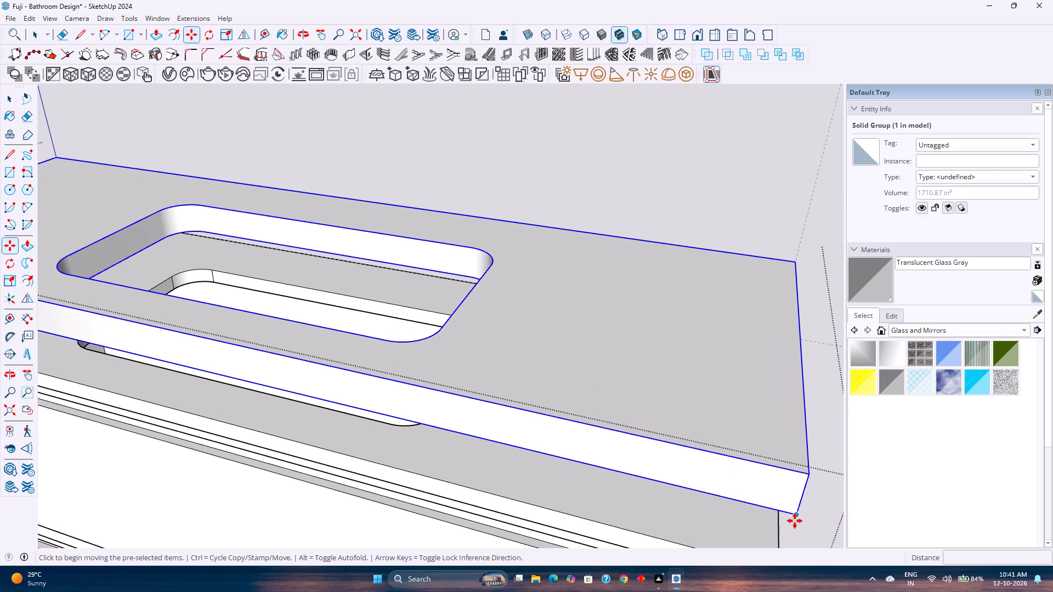
left_click(799, 514)
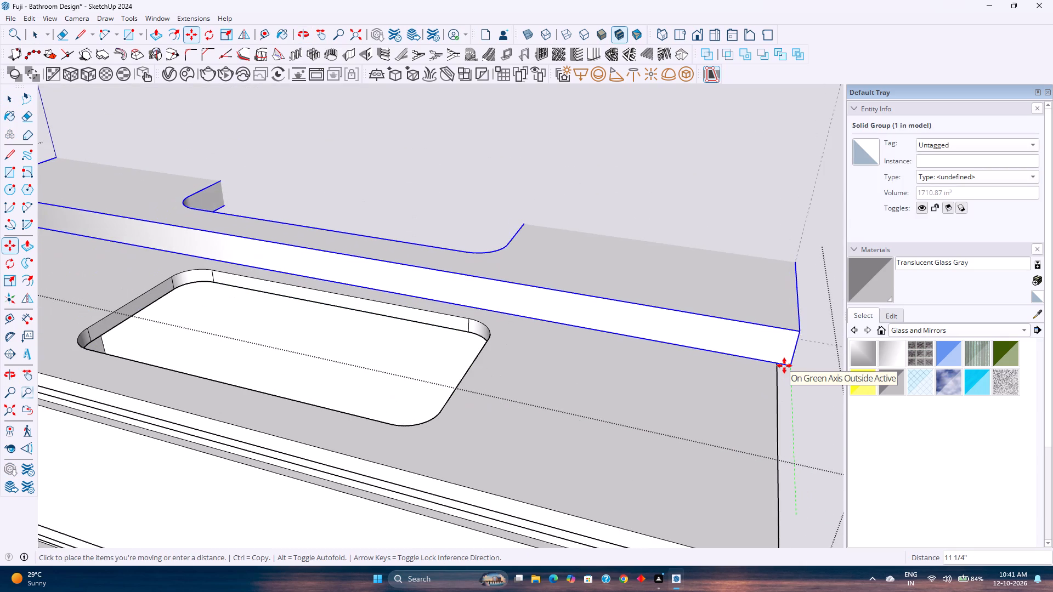
key("Up")
key("1")
key("0")
key("apostrophe")
key("Return")
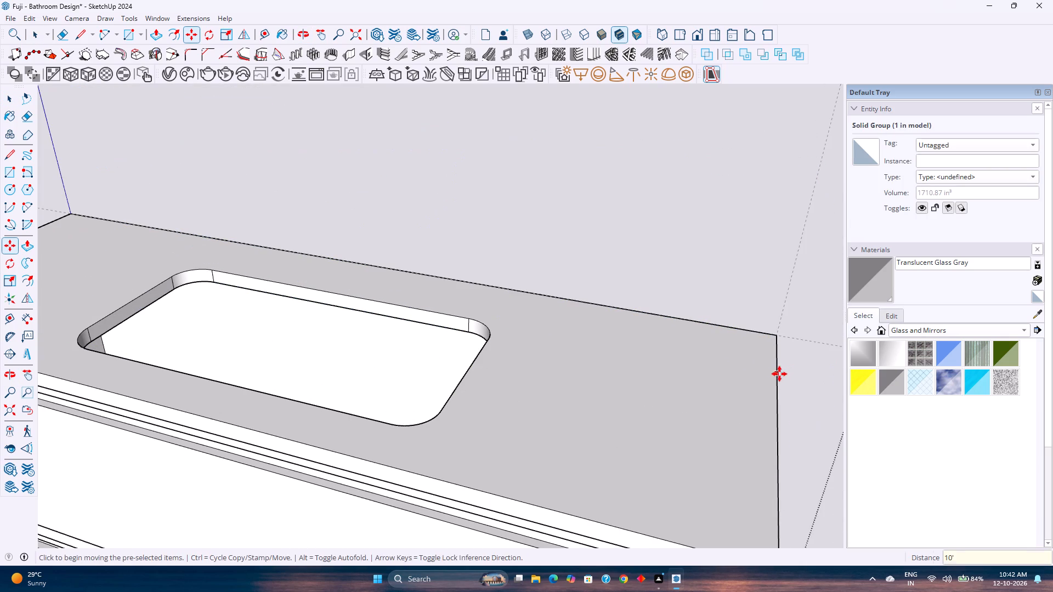
key("space")
scroll(732, 404, "down", 14)
middle_click_drag(653, 386, 564, 570, "shift")
scroll(556, 506, "down", 4)
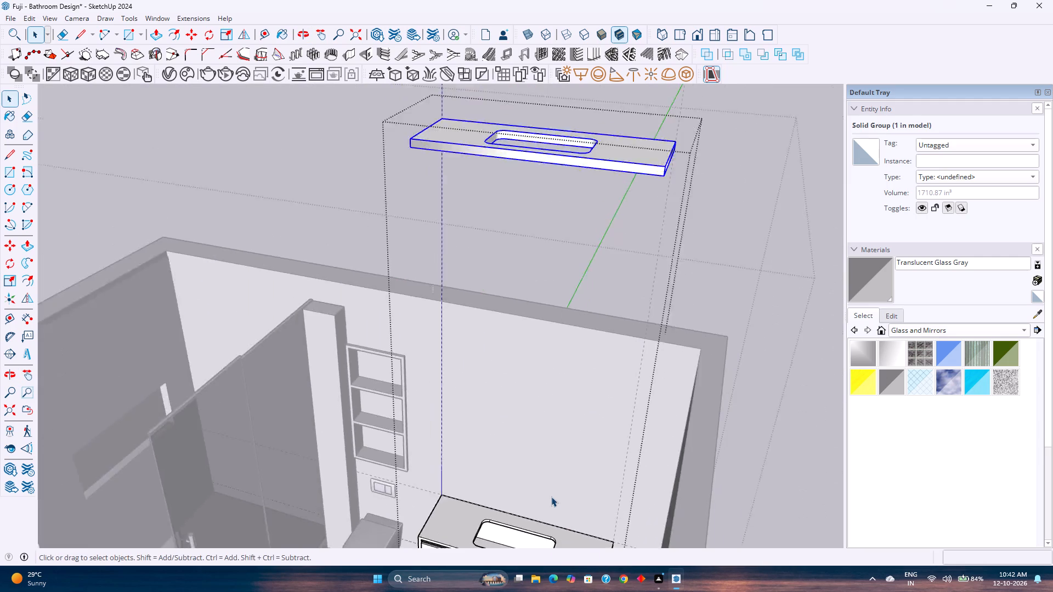
Open the raised countertop group and place guides 3" outside both short sides of the basin opening on its underside.
scroll(551, 497, "down", 4)
middle_click_drag(552, 469, 535, 544, "shift")
middle_click_drag(530, 512, 542, 378)
scroll(553, 350, "up", 3)
middle_click_drag(583, 291, 583, 297, "shift")
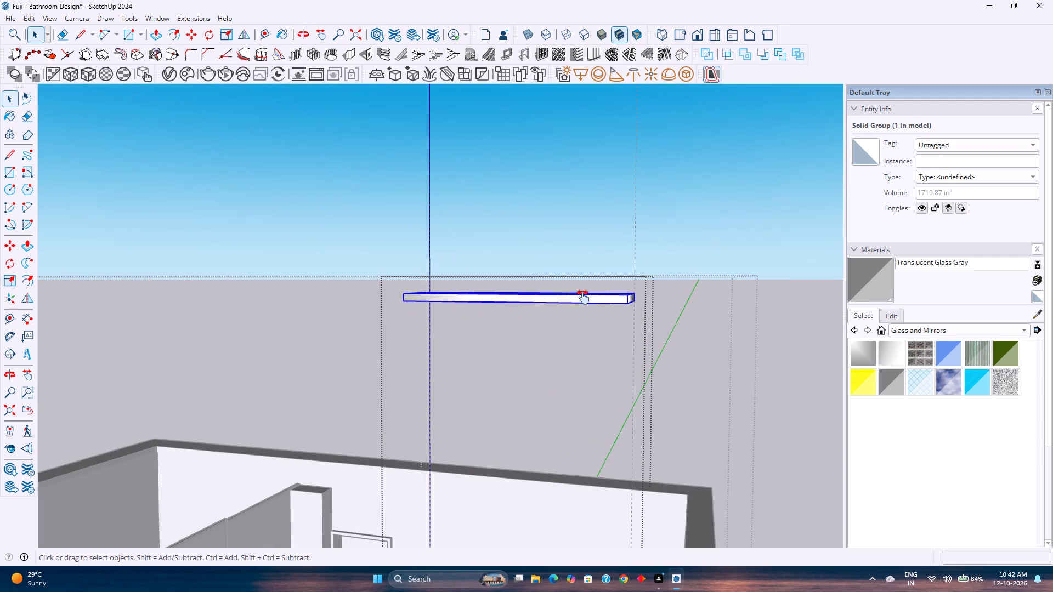
middle_click_drag(583, 297, 579, 366, "shift")
middle_click_drag(557, 377, 562, 276)
scroll(542, 395, "up", 6)
middle_click_drag(543, 394, 524, 349, "shift")
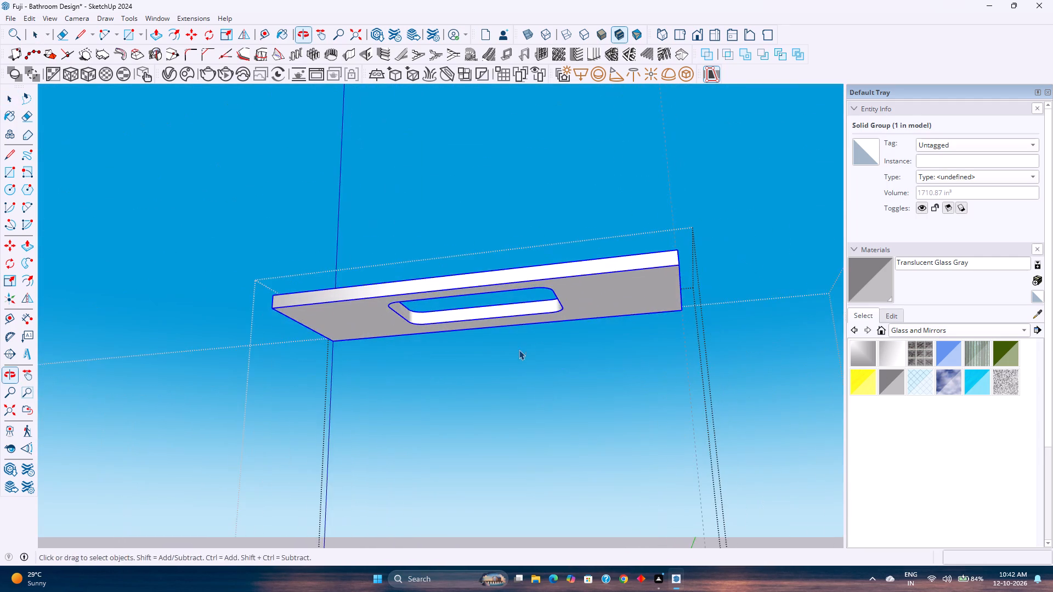
middle_click_drag(519, 348, 543, 294)
middle_click_drag(550, 290, 525, 384, "shift")
middle_click_drag(513, 387, 520, 329)
double_click(579, 379)
scroll(564, 365, "up", 5)
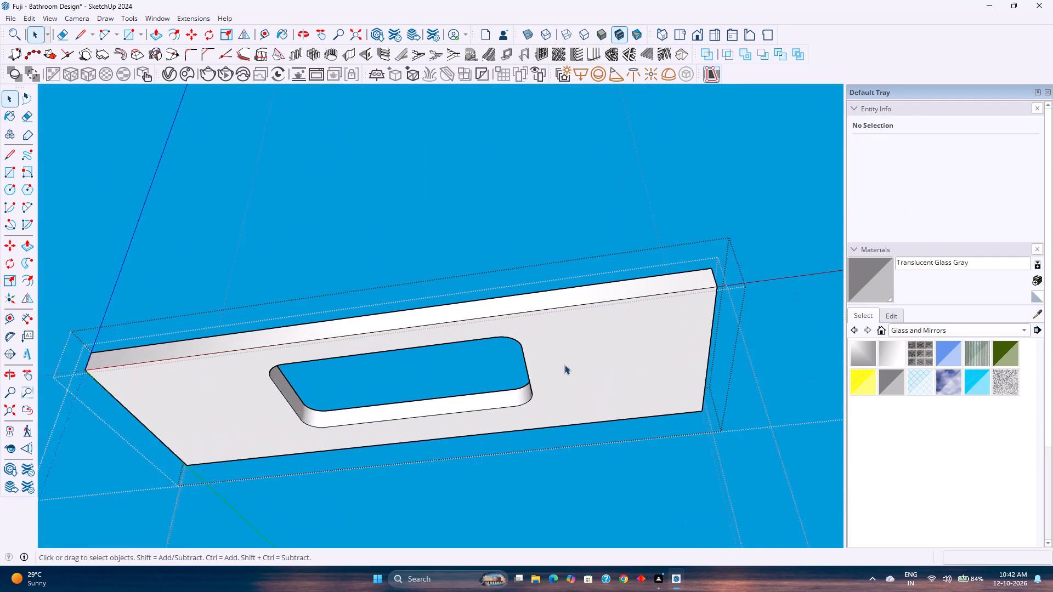
scroll(564, 365, "up", 3)
middle_click_drag(562, 375, 653, 361)
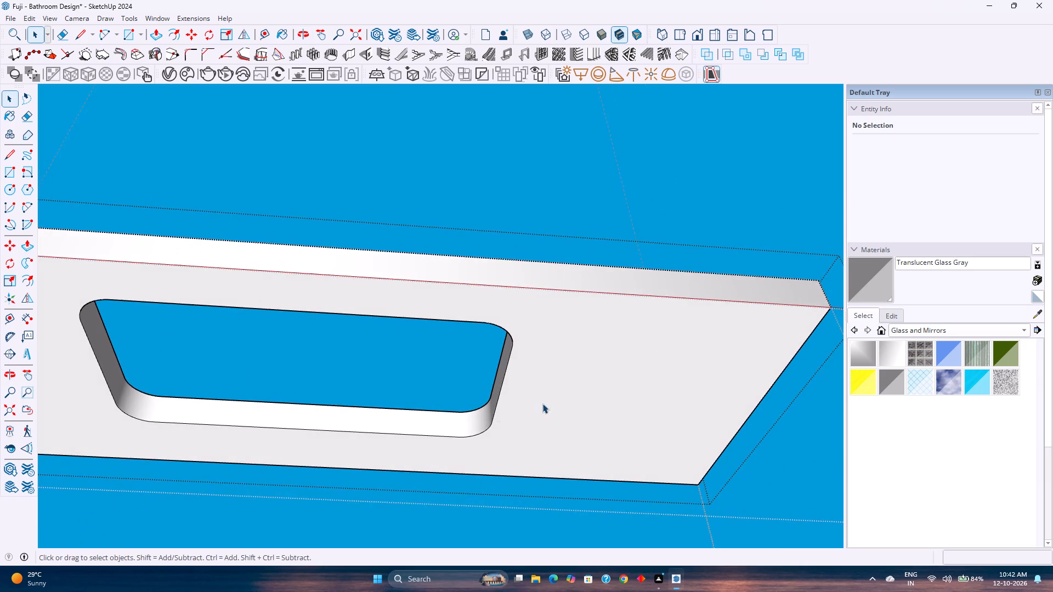
middle_click_drag(485, 401, 501, 333)
scroll(503, 339, "down", 4)
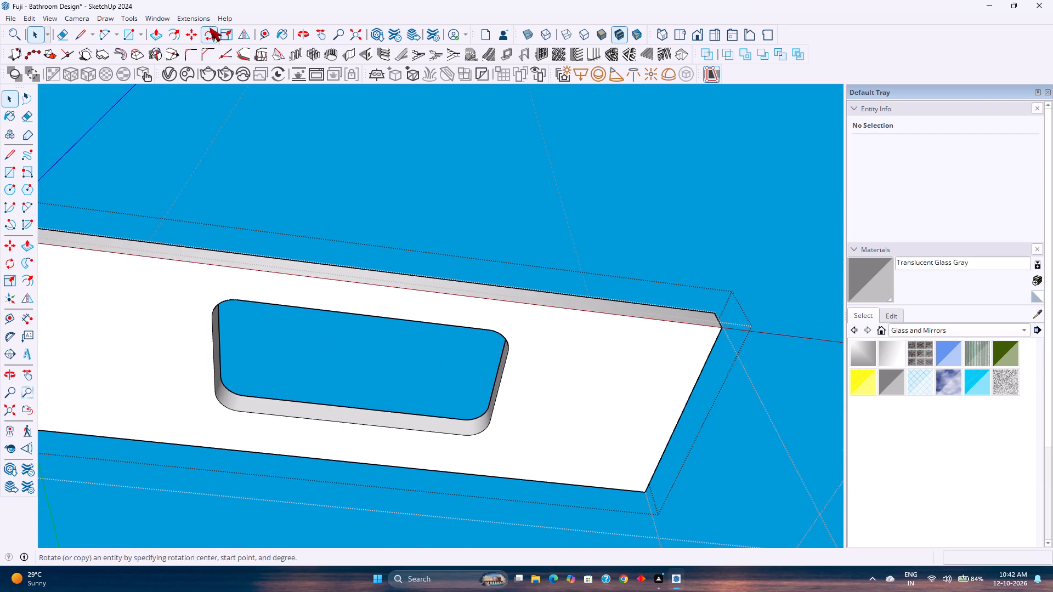
left_click(269, 31)
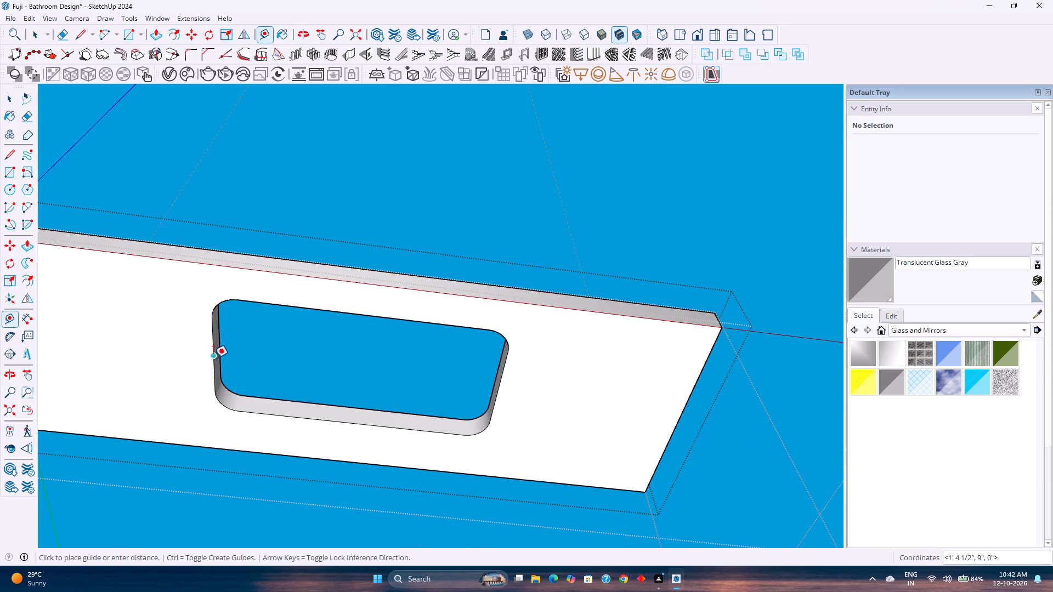
left_click(213, 358)
key("3")
key("Return")
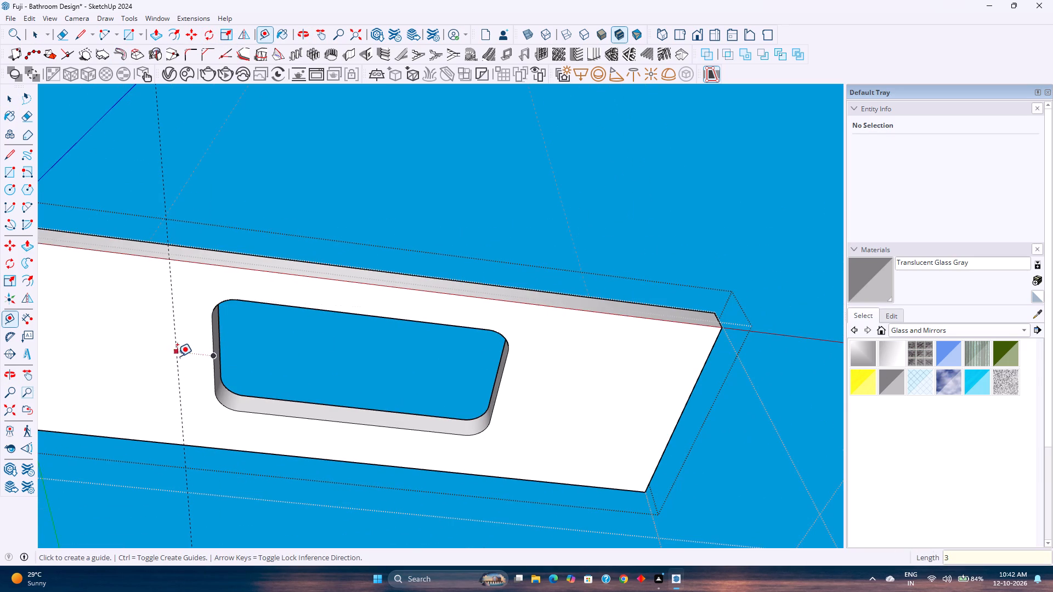
left_click(502, 383)
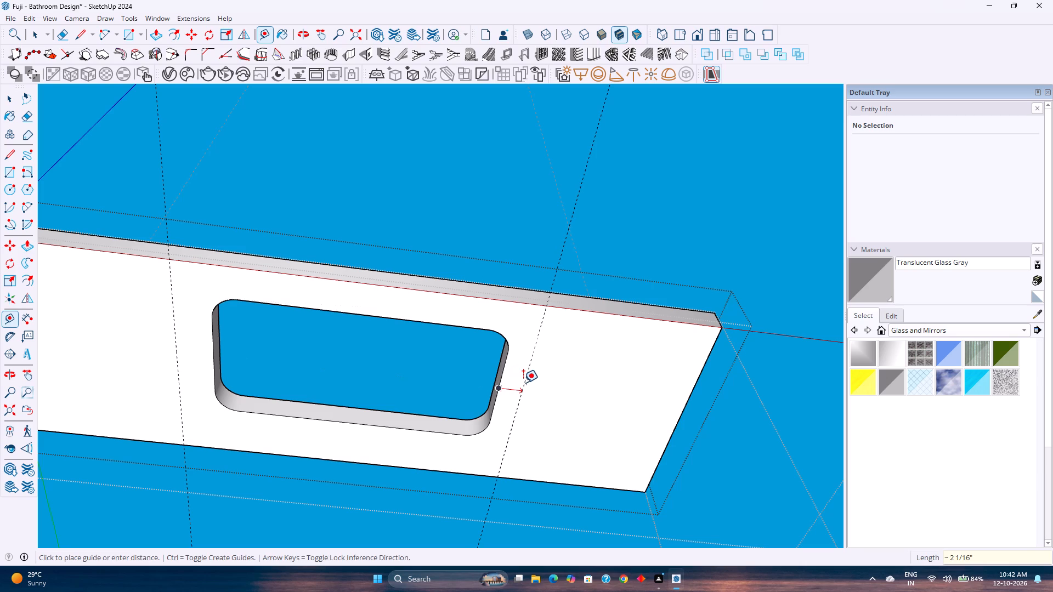
key("3")
key("Return")
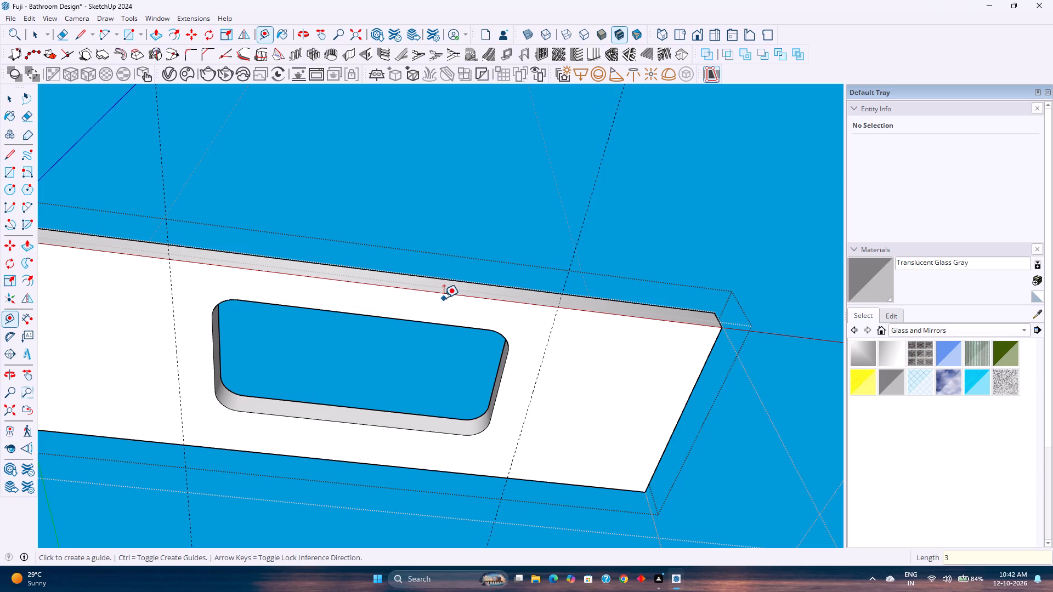
Place guides 2" in from the front and back edges of the countertop's underside.
left_click(443, 295)
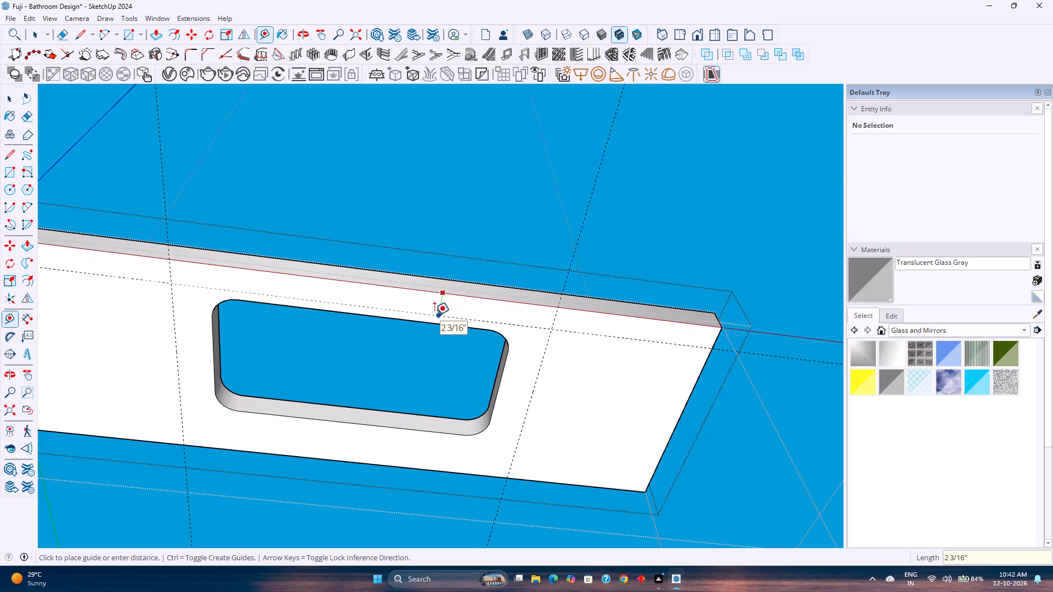
key("2")
key("Return")
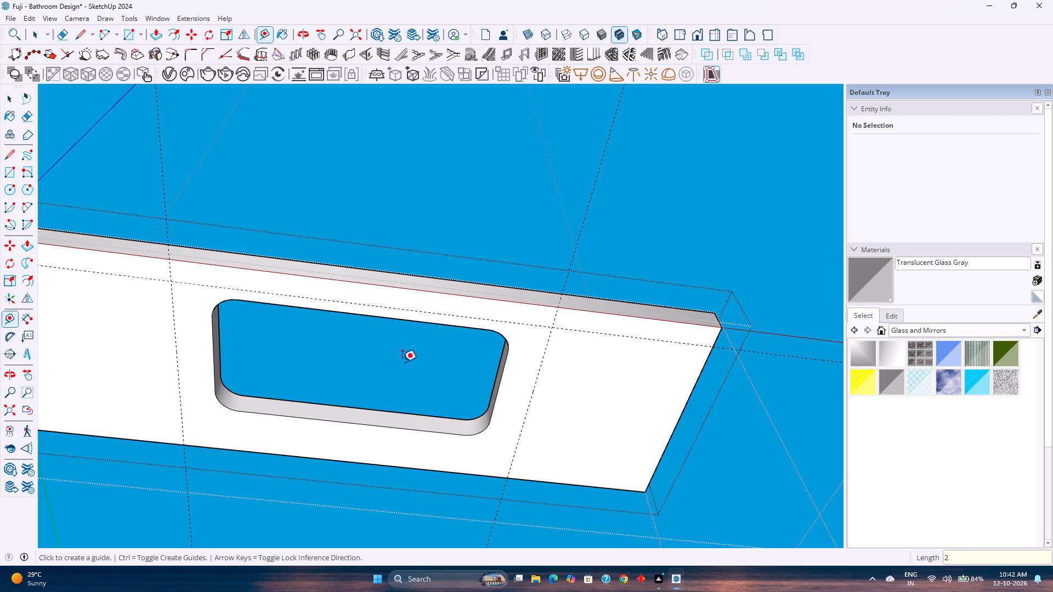
left_click(333, 462)
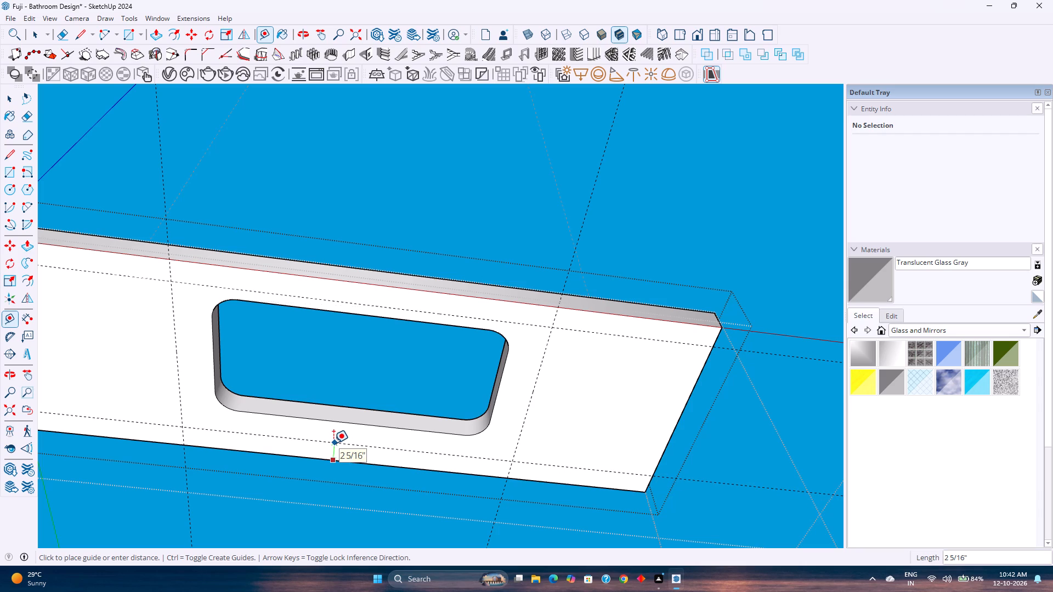
key("2")
key("Return")
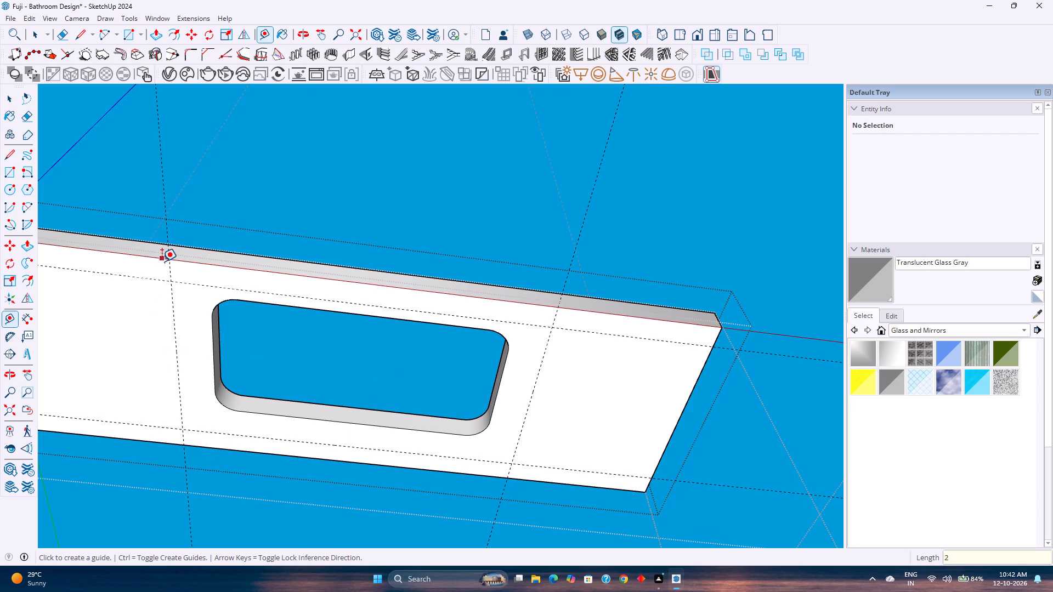
Draw a 2' 6" by 1' 4" rectangle around the basin opening between the guide intersections.
left_click(131, 33)
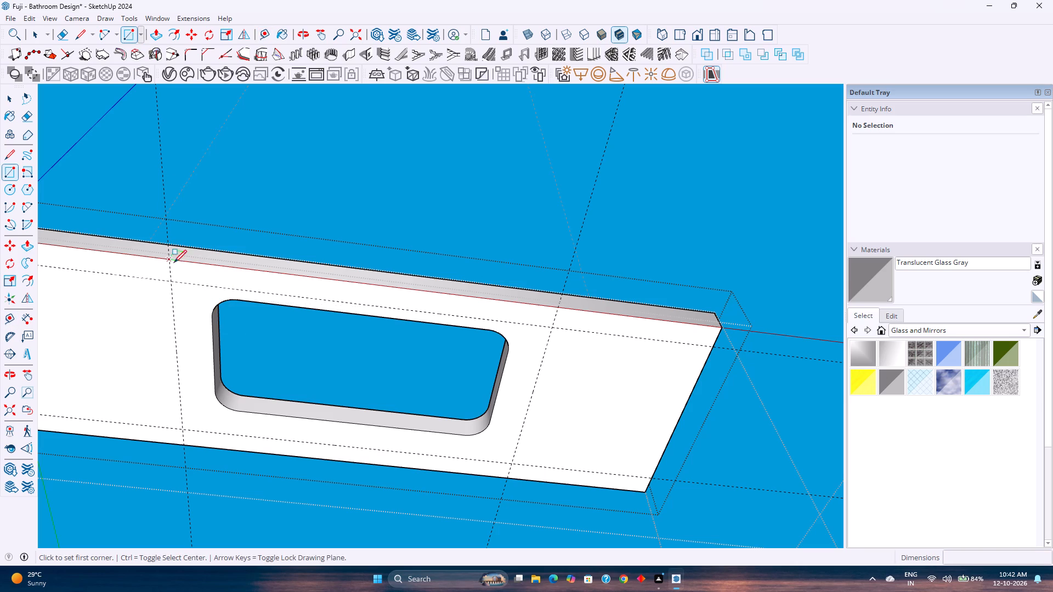
left_click(172, 280)
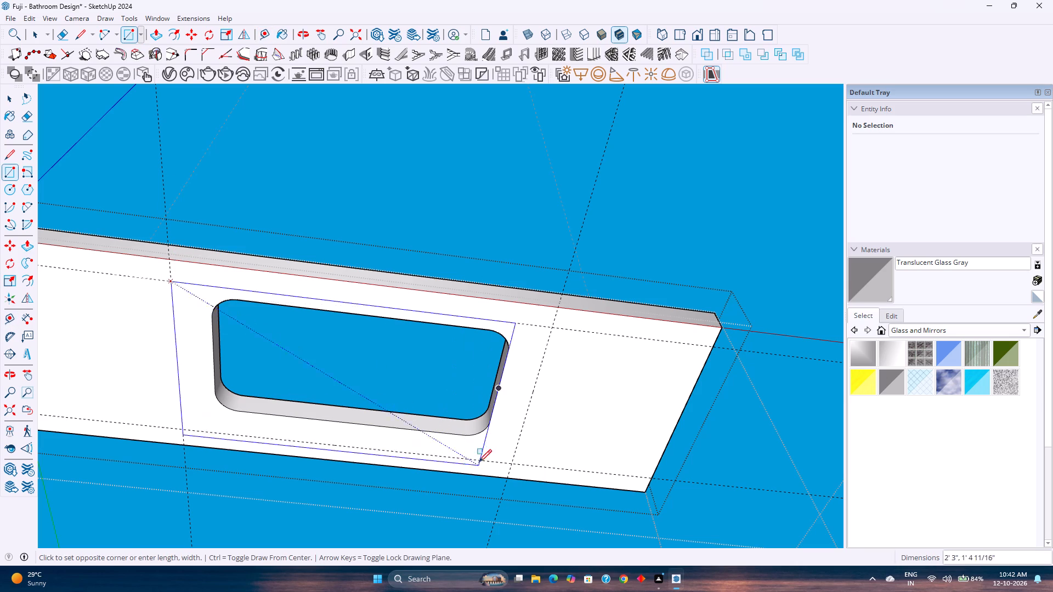
left_click(513, 462)
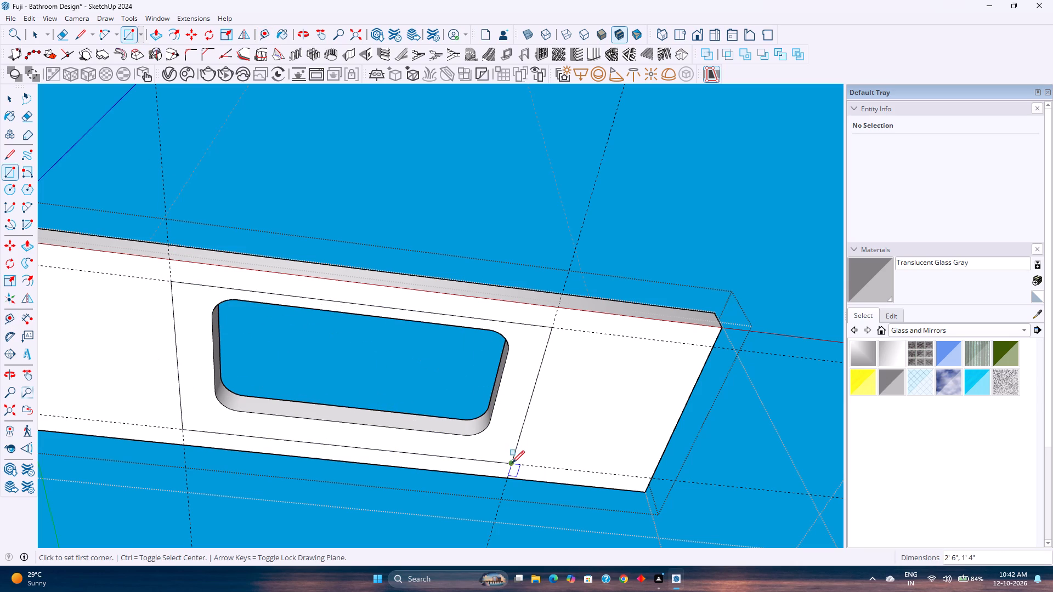
Push/pull the rectangular face around the basin opening 3" down from the countertop's underside.
key("space")
key("p")
left_click(507, 434)
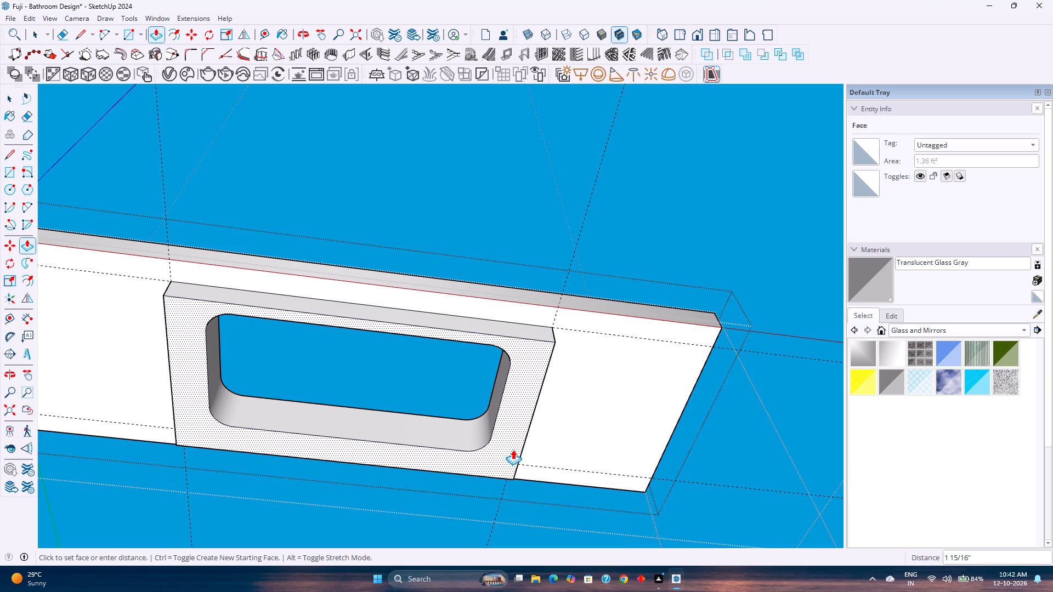
scroll(513, 449, "down", 3)
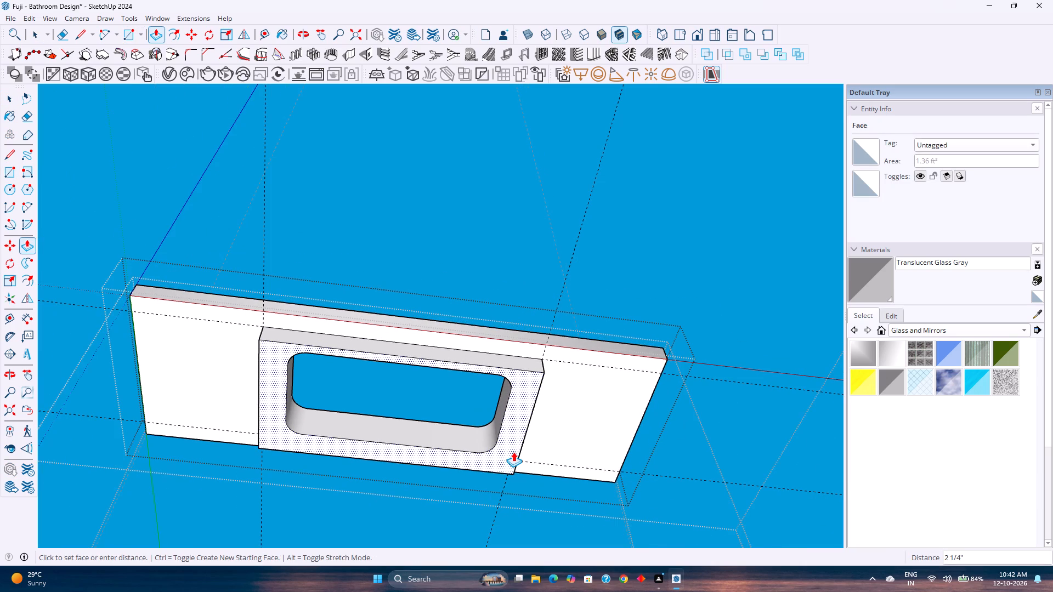
key("4")
key("Return")
key("3")
key("Return")
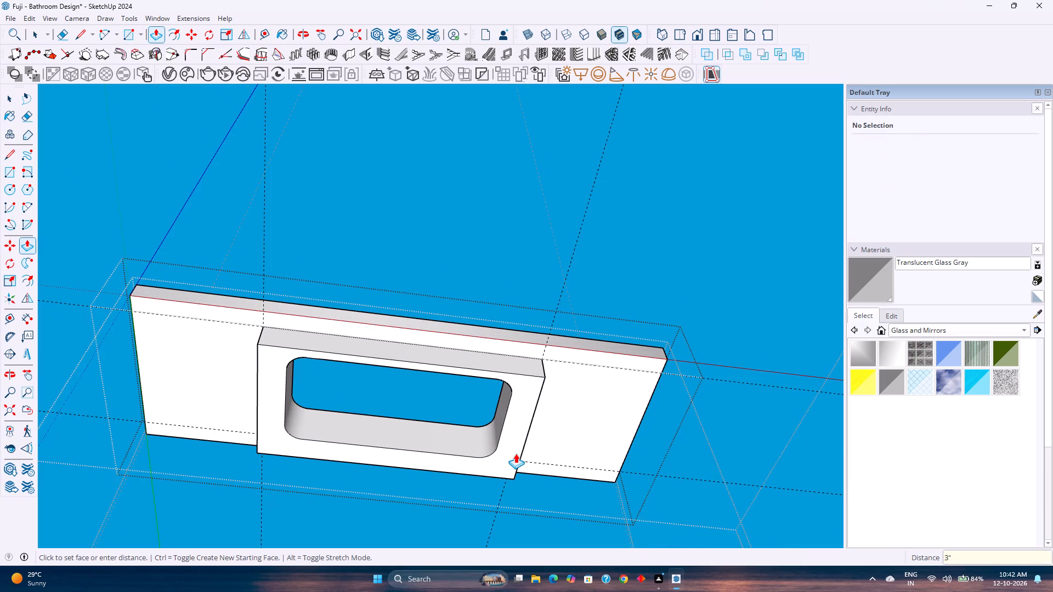
key("space")
Draw a line along the back edge of the basin block's bottom opening to close it with a face.
scroll(407, 451, "up", 5)
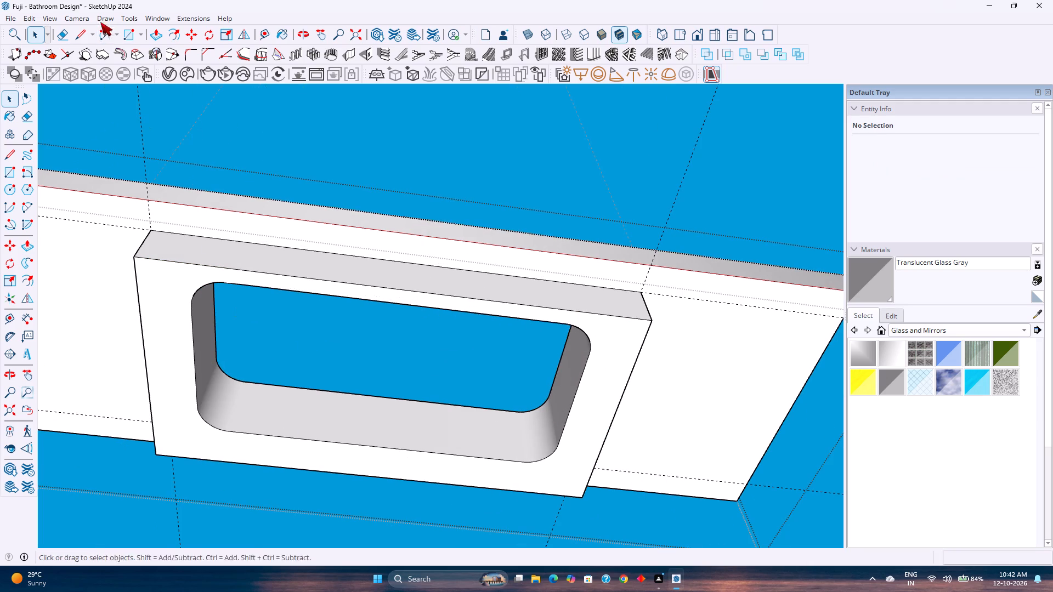
left_click(88, 35)
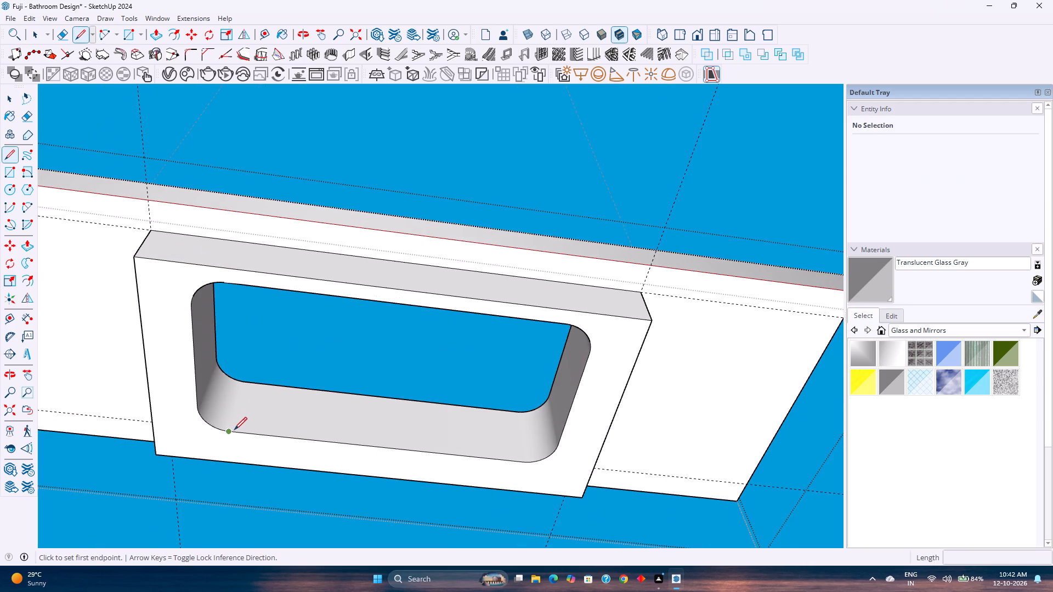
left_click(234, 430)
left_click(466, 454)
key("space")
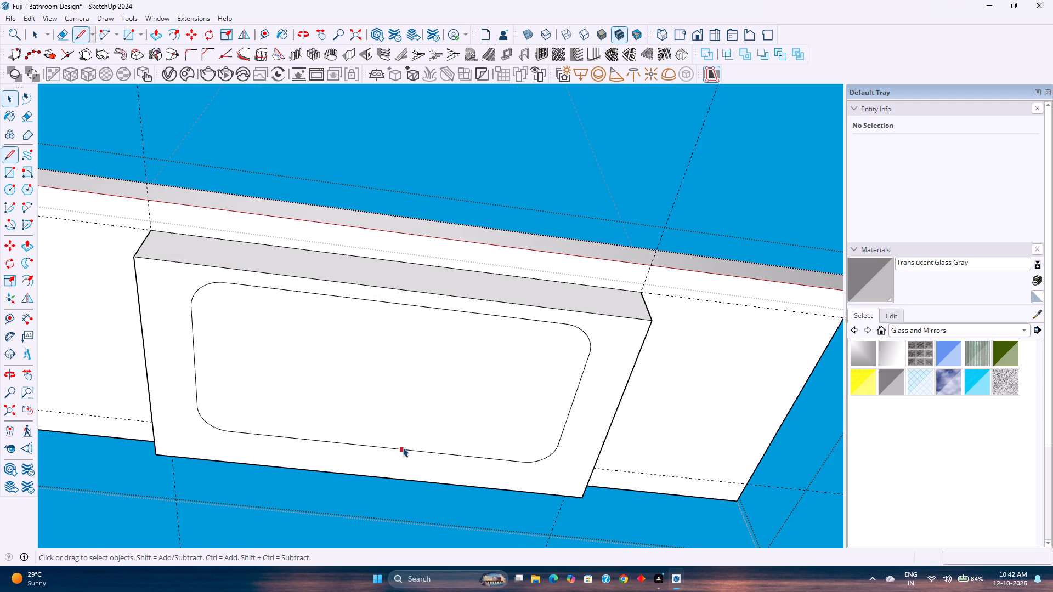
Reverse the basin floor face and push/pull it 5 mm up into the basin.
middle_click_drag(388, 393, 284, 504)
scroll(356, 344, "down", 2)
middle_click_drag(356, 344, 394, 550)
scroll(362, 284, "down", 2)
middle_click_drag(362, 284, 371, 466)
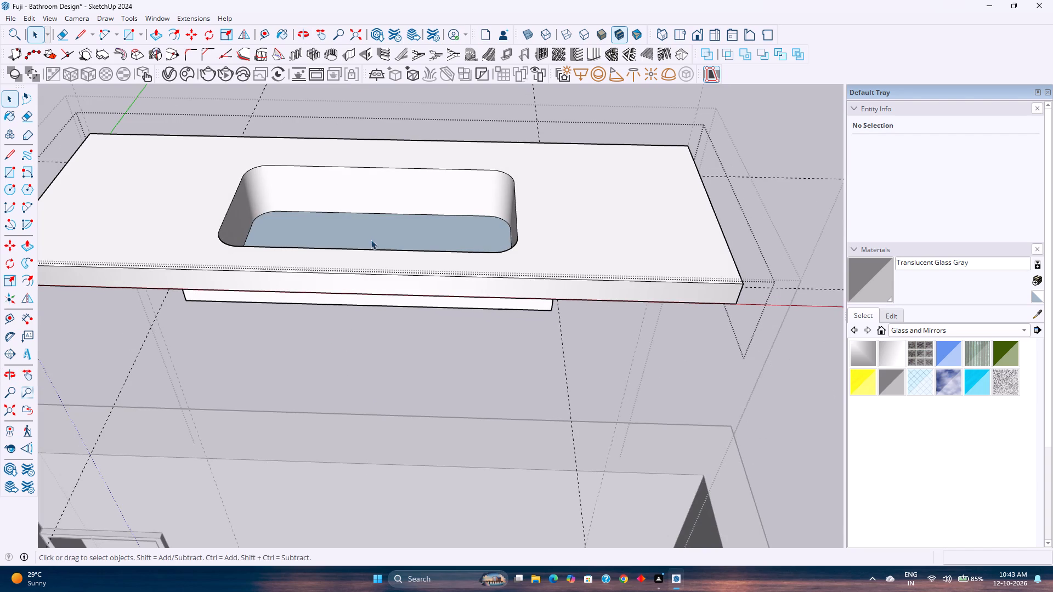
left_click(371, 237)
right_click(371, 237)
left_click(394, 355)
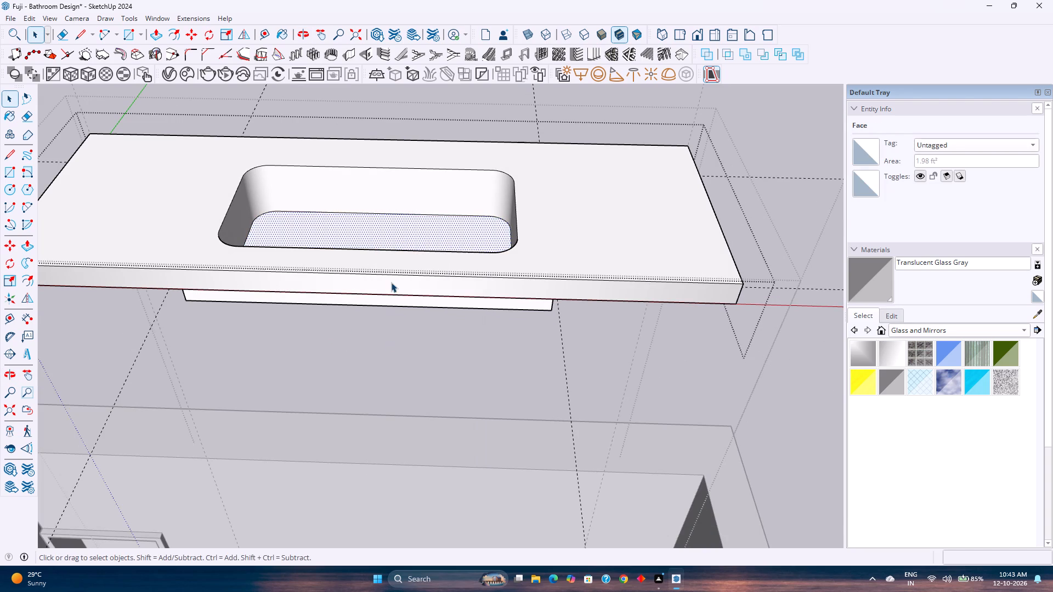
key("p")
left_click(394, 243)
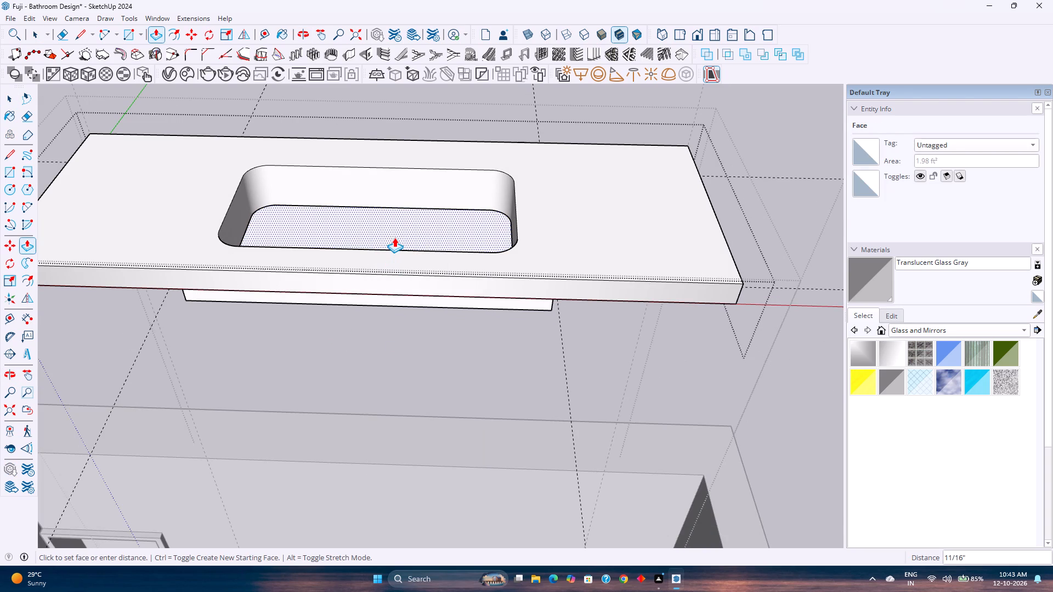
key("5")
type("mm")
key("Return")
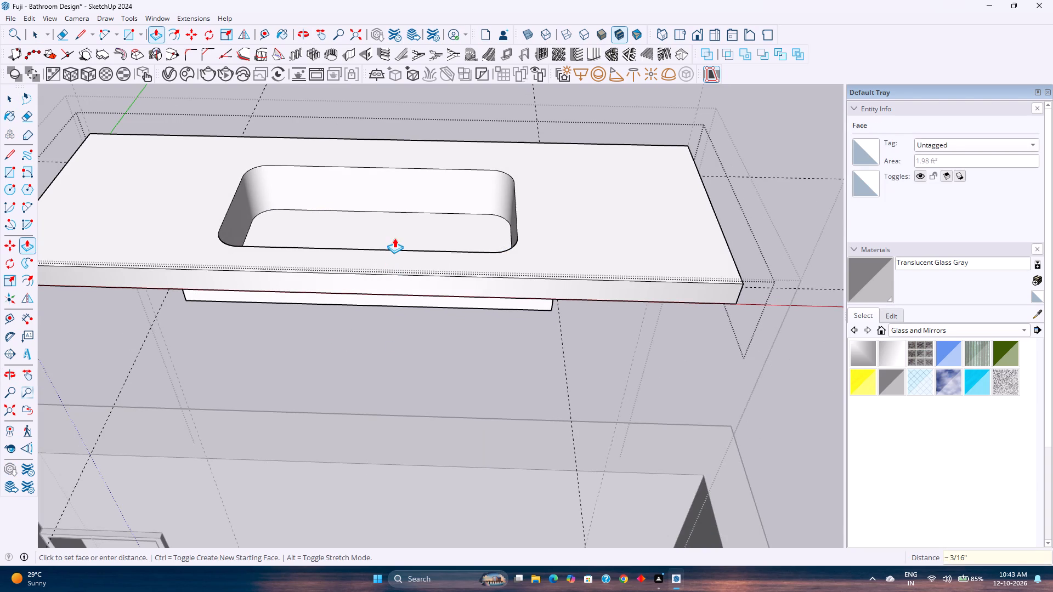
key("space")
Trace about 8 13/16" of the back edge of the recess under the basin block to close it with a face.
scroll(411, 316, "down", 3)
middle_click_drag(411, 316, 410, 408, "shift")
middle_click_drag(410, 411, 422, 244)
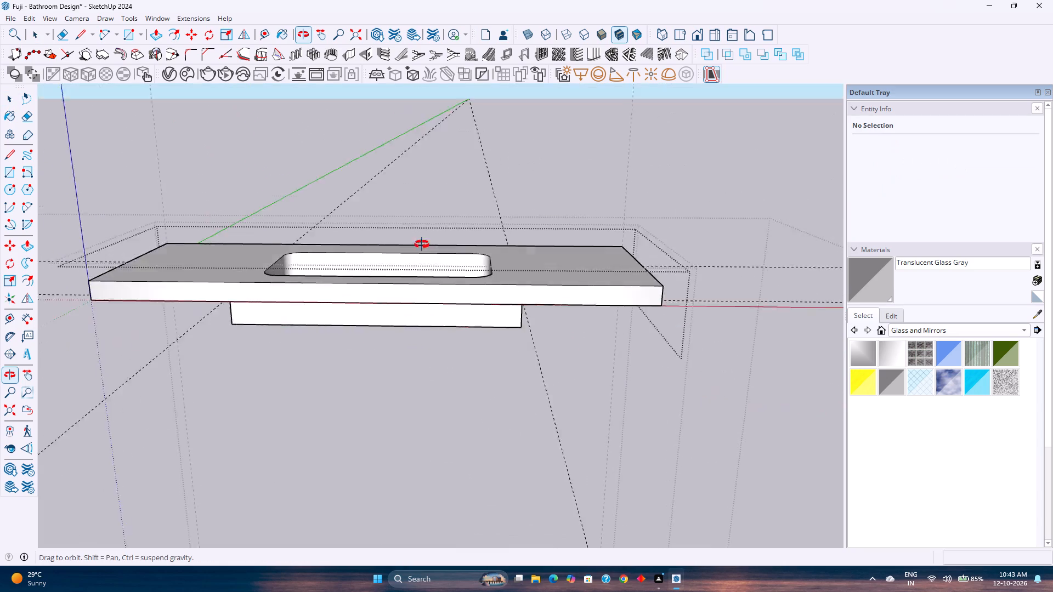
middle_click_drag(422, 244, 427, 234)
scroll(428, 333, "up", 2)
middle_click_drag(427, 331, 401, 241)
scroll(402, 241, "up", 2)
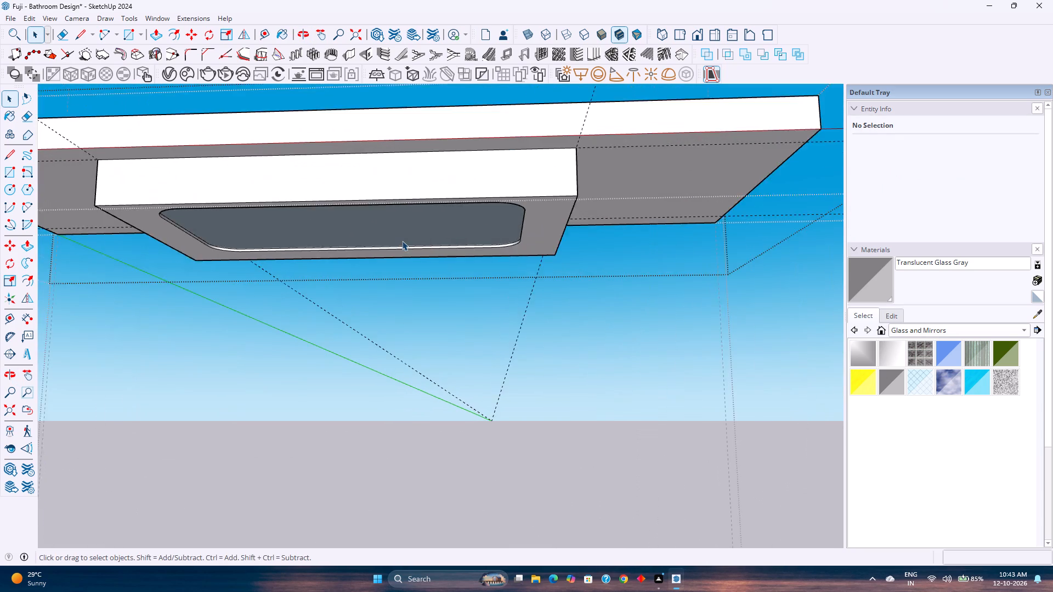
scroll(402, 241, "up", 3)
middle_click_drag(401, 242, 406, 329, "shift")
middle_click_drag(394, 343, 442, 249)
scroll(385, 331, "up", 2)
left_click(87, 35)
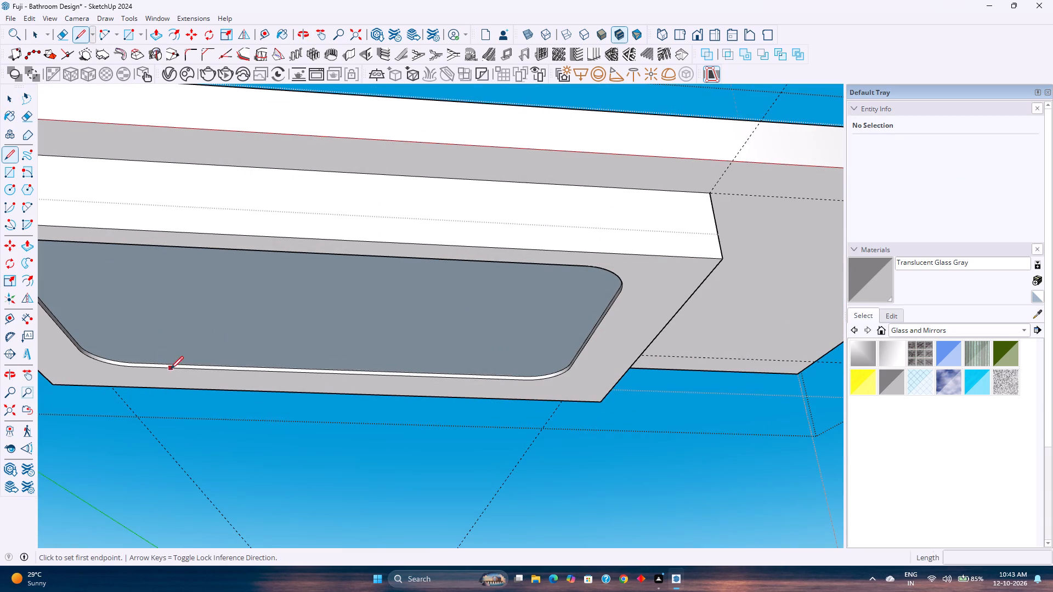
left_click(144, 367)
left_click(321, 371)
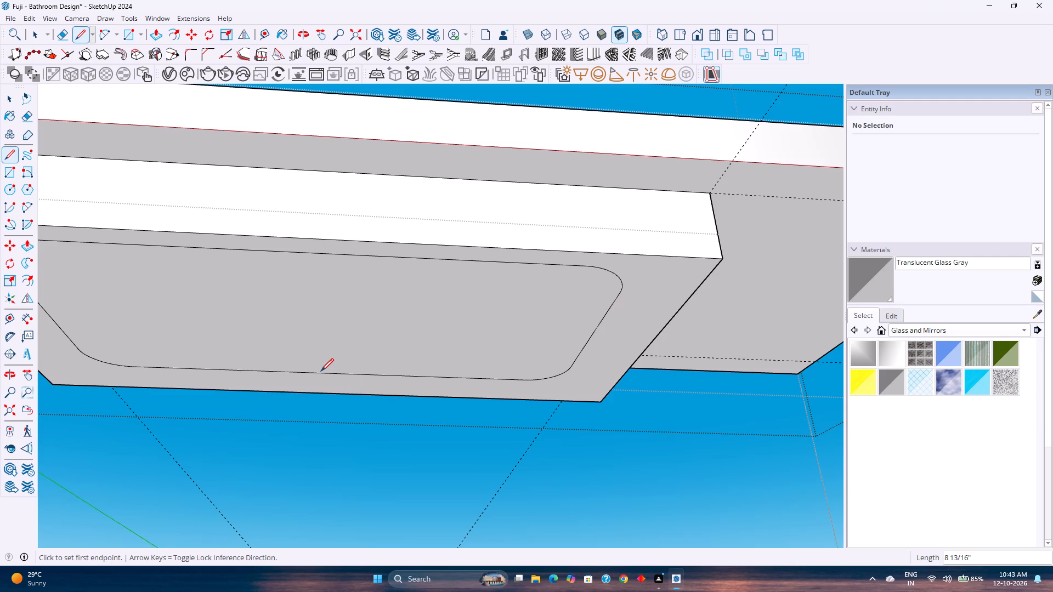
key("space")
Delete the construction guides and leave the countertop group.
scroll(333, 350, "down", 5)
middle_click_drag(341, 344, 284, 506)
scroll(295, 426, "down", 3)
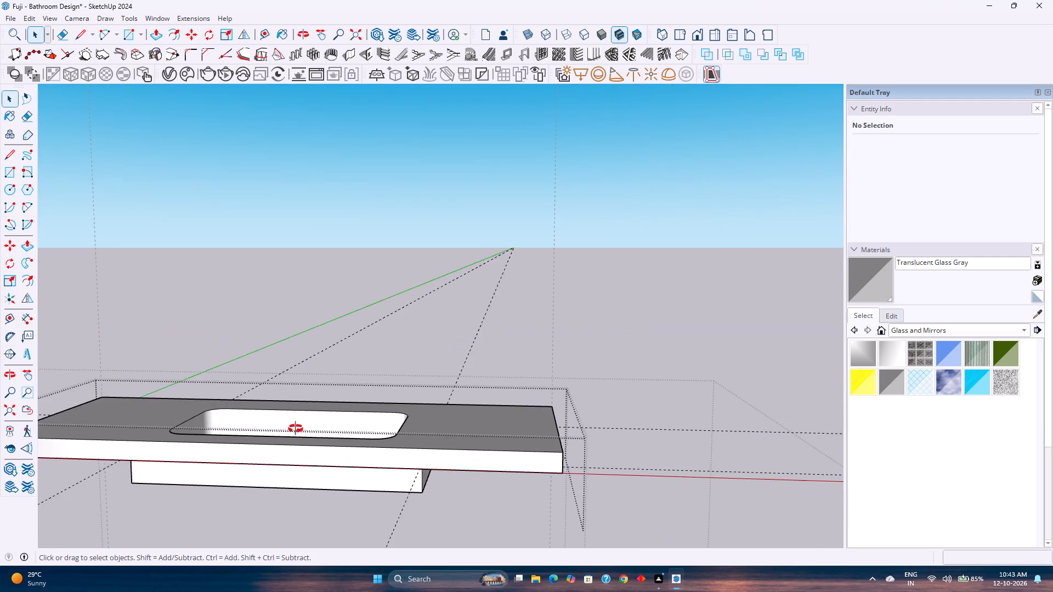
middle_click_drag(296, 426, 256, 570)
scroll(248, 499, "down", 2)
middle_click_drag(248, 499, 273, 414)
left_click(588, 440)
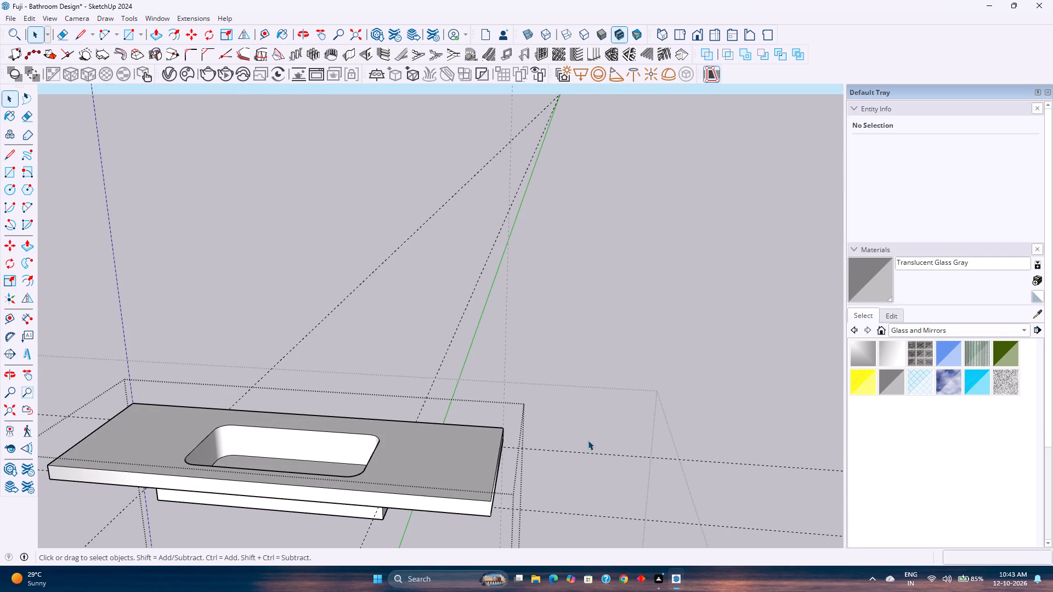
left_click(32, 21)
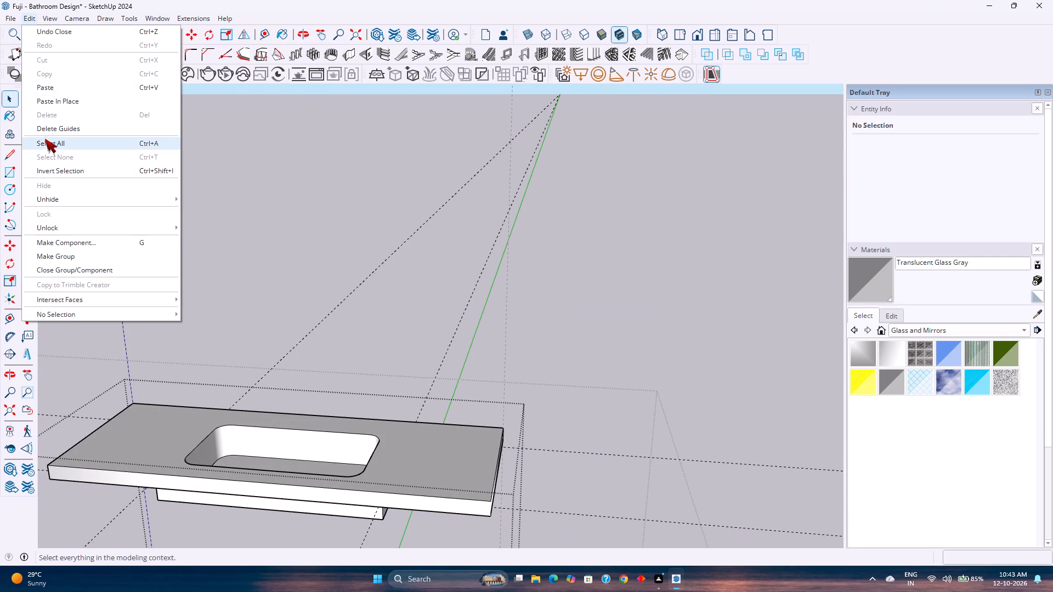
left_click(45, 129)
key("Escape")
Select the vanity group containing the raised countertop and get it ready to move.
scroll(310, 382, "down", 2)
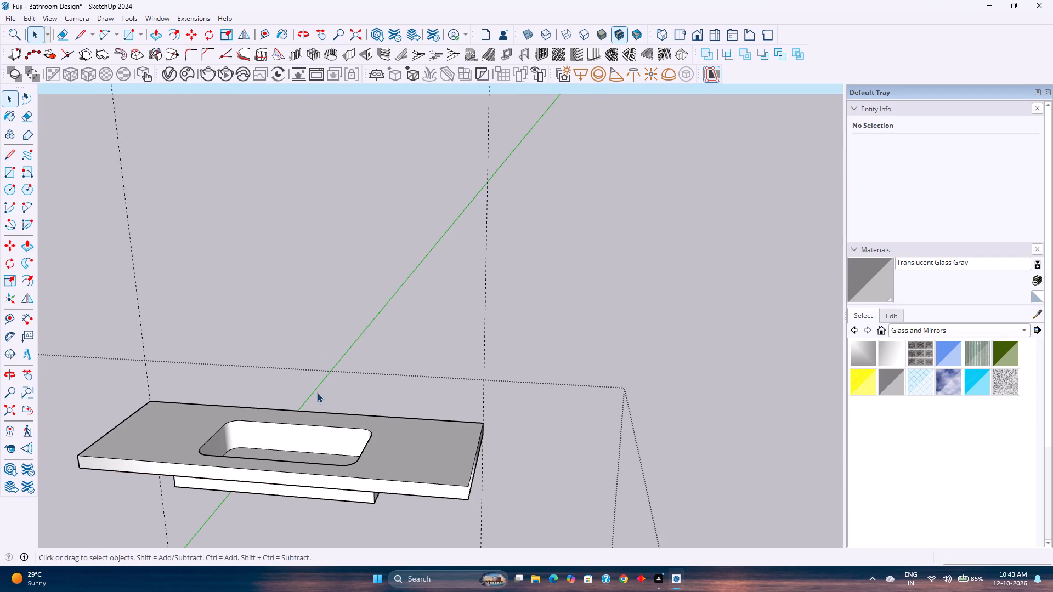
scroll(317, 392, "down", 9)
left_click(367, 432)
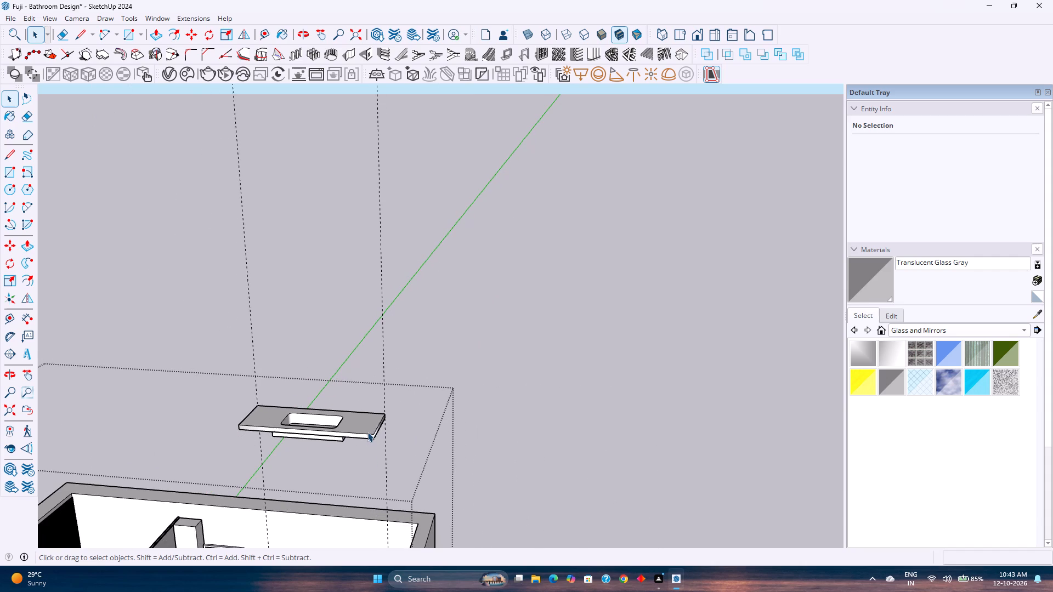
scroll(367, 456, "up", 3)
key("m")
scroll(366, 479, "down", 2)
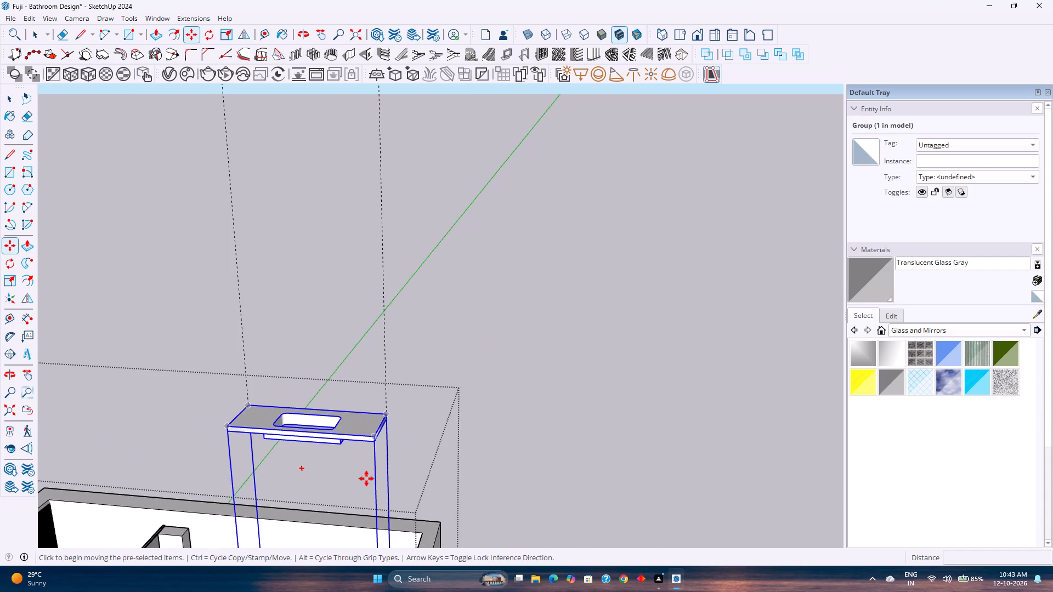
middle_click_drag(361, 483, 418, 358, "shift")
scroll(422, 348, "down", 5)
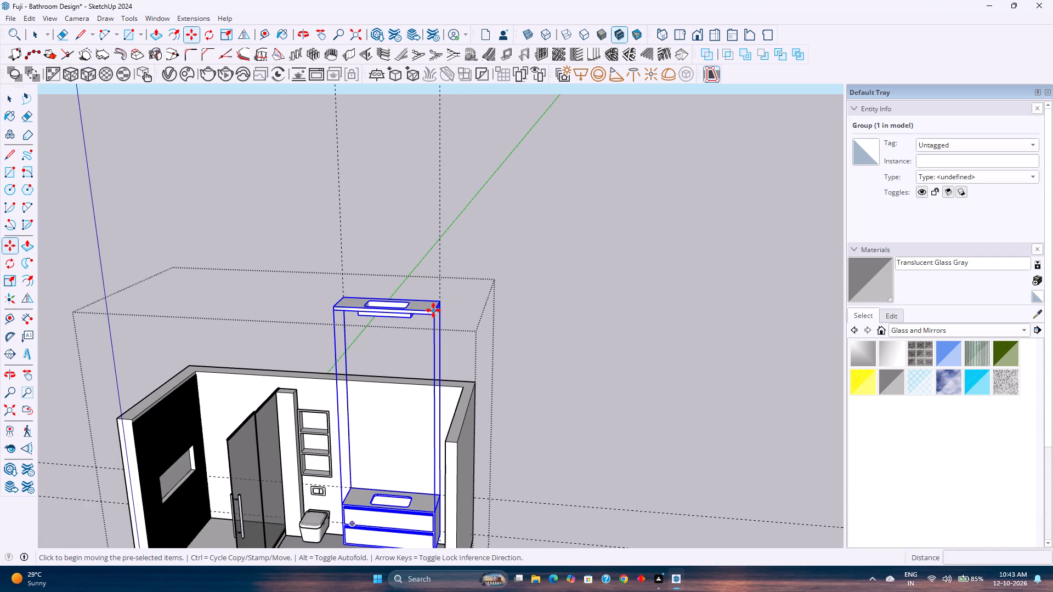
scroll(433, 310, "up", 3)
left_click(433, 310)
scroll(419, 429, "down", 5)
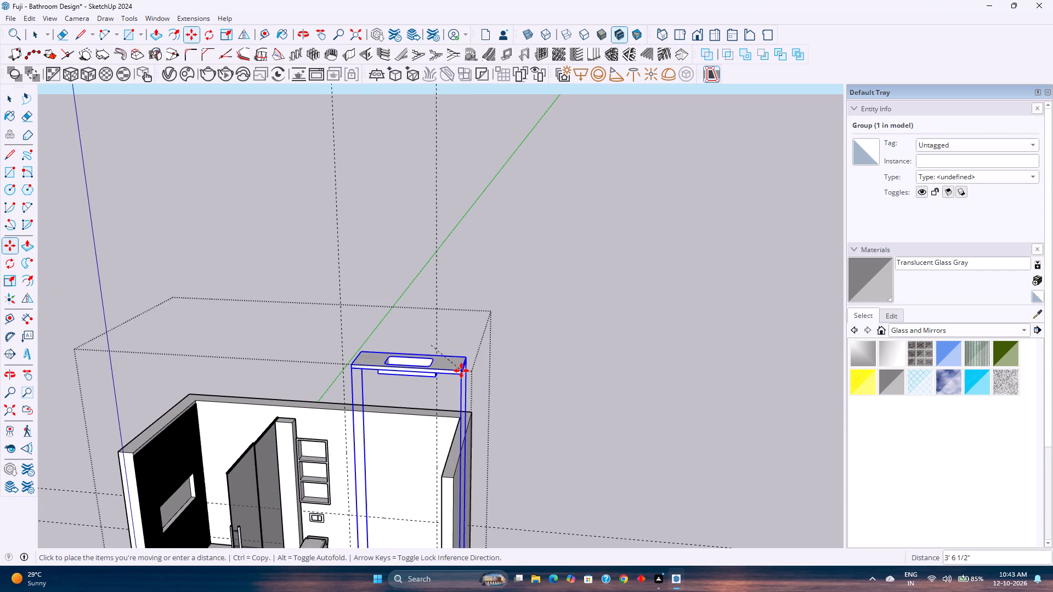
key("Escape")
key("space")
Inside the vanity group, move the raised basin countertop group 10' straight down along the blue axis onto the cabinet.
double_click(426, 342)
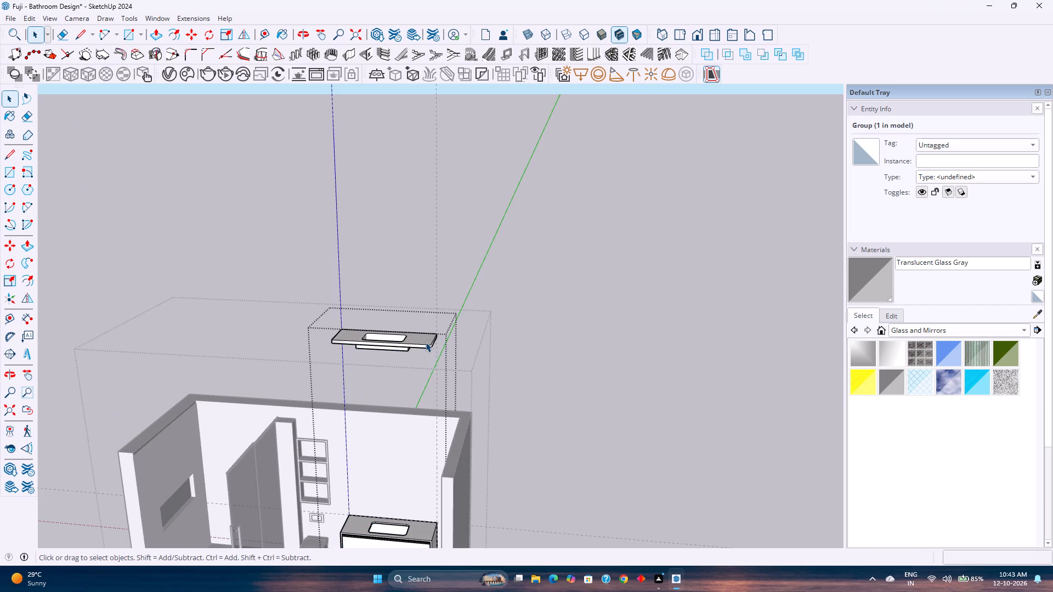
left_click(426, 342)
key("m")
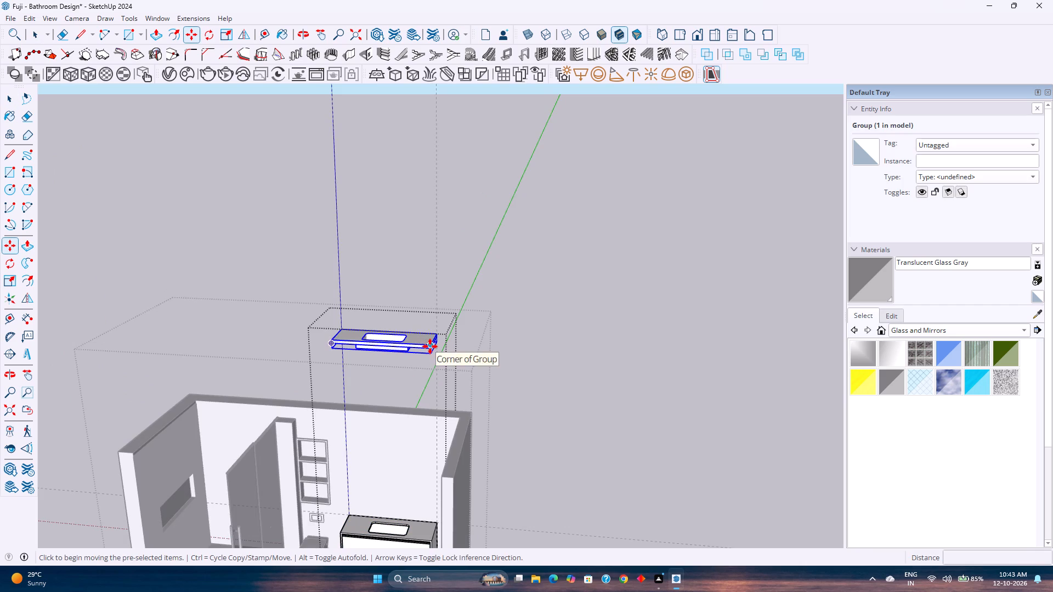
scroll(431, 345, "up", 13)
left_click(431, 342)
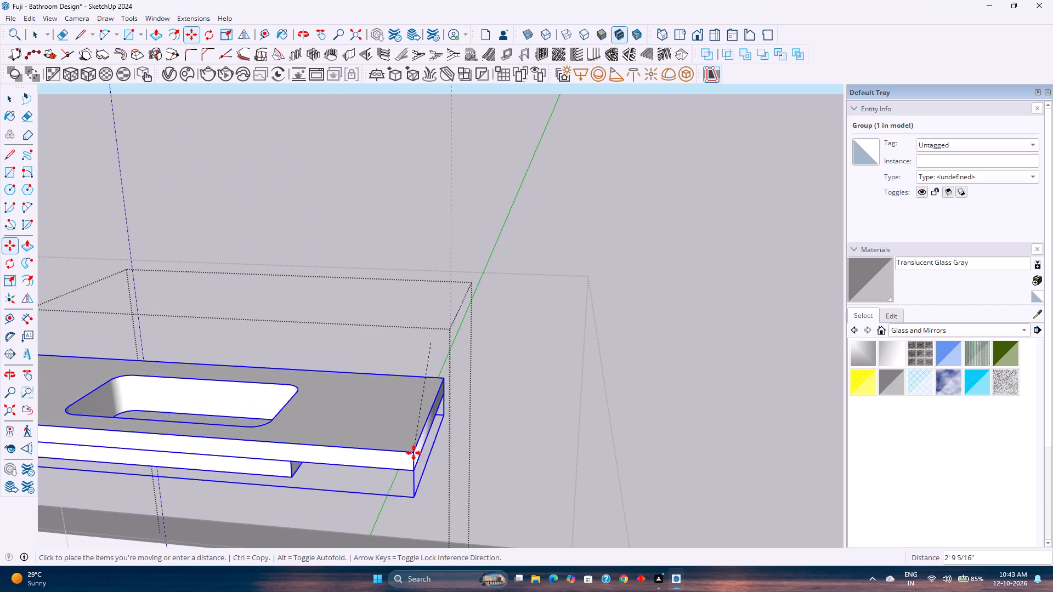
scroll(414, 453, "down", 16)
middle_click_drag(404, 464, 397, 373, "shift")
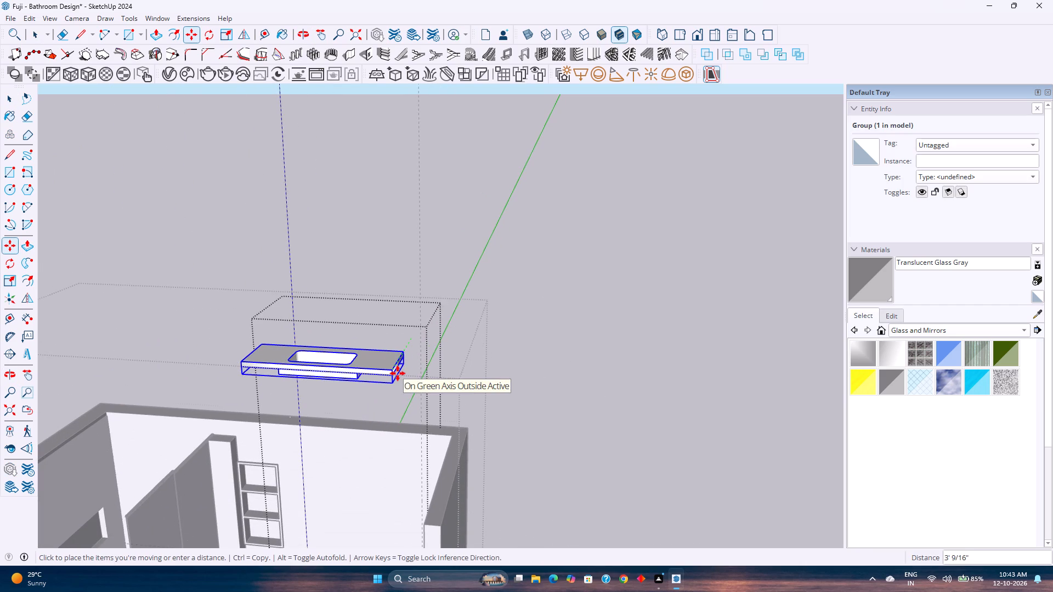
key("Up")
type("10'")
key("Return")
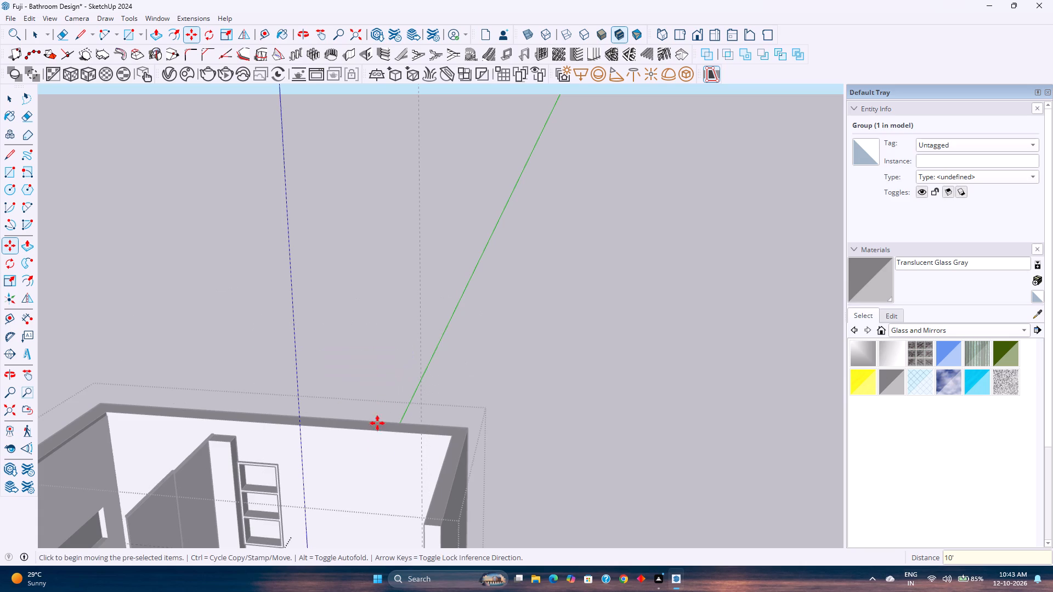
scroll(393, 467, "down", 3)
key("space")
Hide the upper drawer front component of the vanity cabinet to expose the cabinet's interior.
middle_click_drag(366, 507, 376, 359, "shift")
scroll(381, 457, "up", 2)
scroll(428, 378, "up", 1)
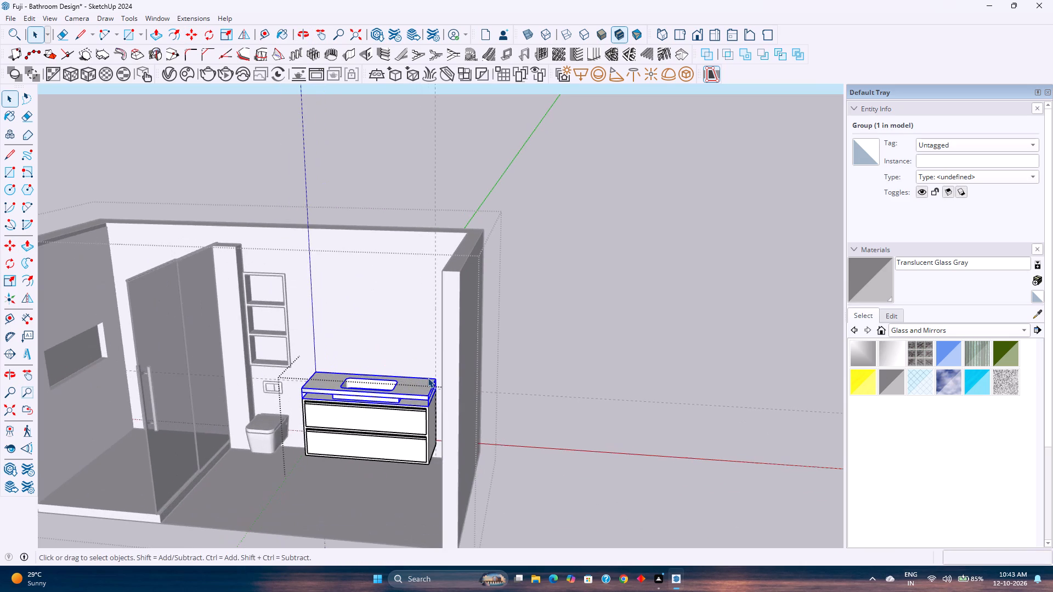
scroll(394, 430, "up", 20)
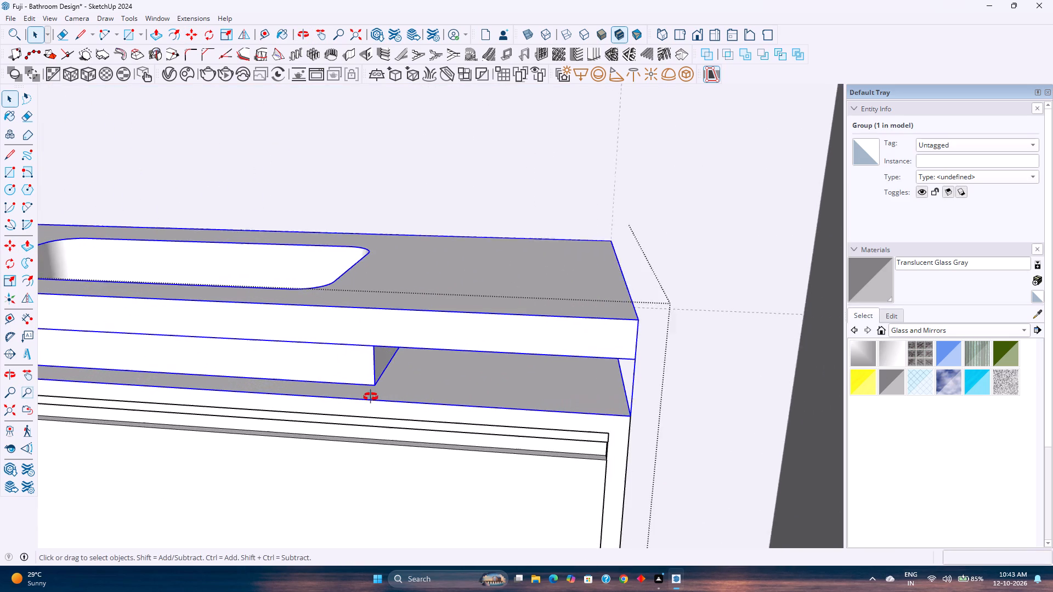
middle_click_drag(371, 397, 230, 349)
scroll(242, 374, "up", 3)
middle_click_drag(242, 374, 301, 349)
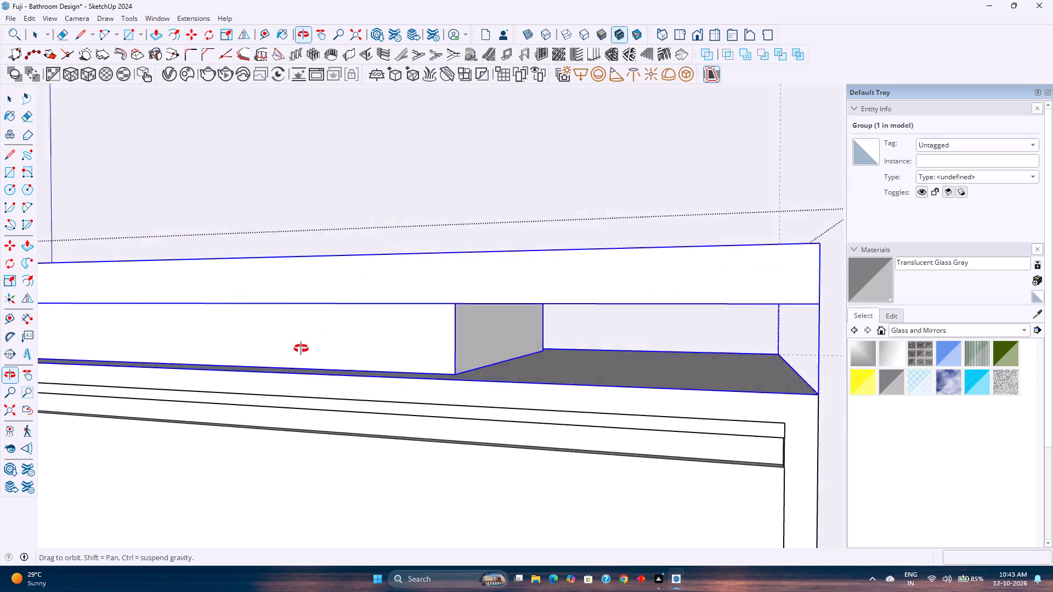
middle_click_drag(301, 349, 247, 479)
scroll(273, 380, "down", 4)
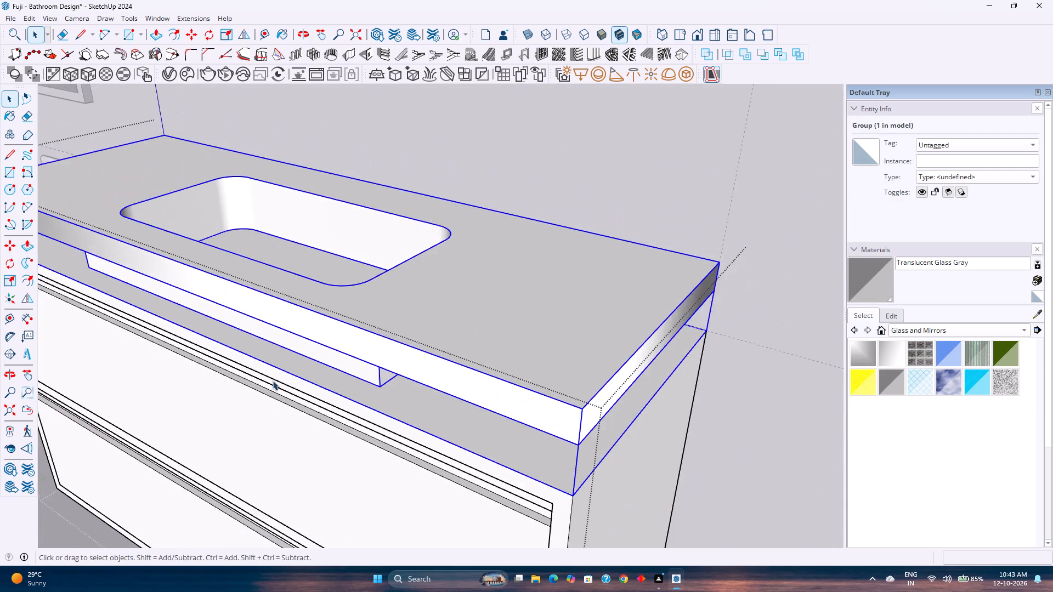
middle_click_drag(279, 399, 412, 357)
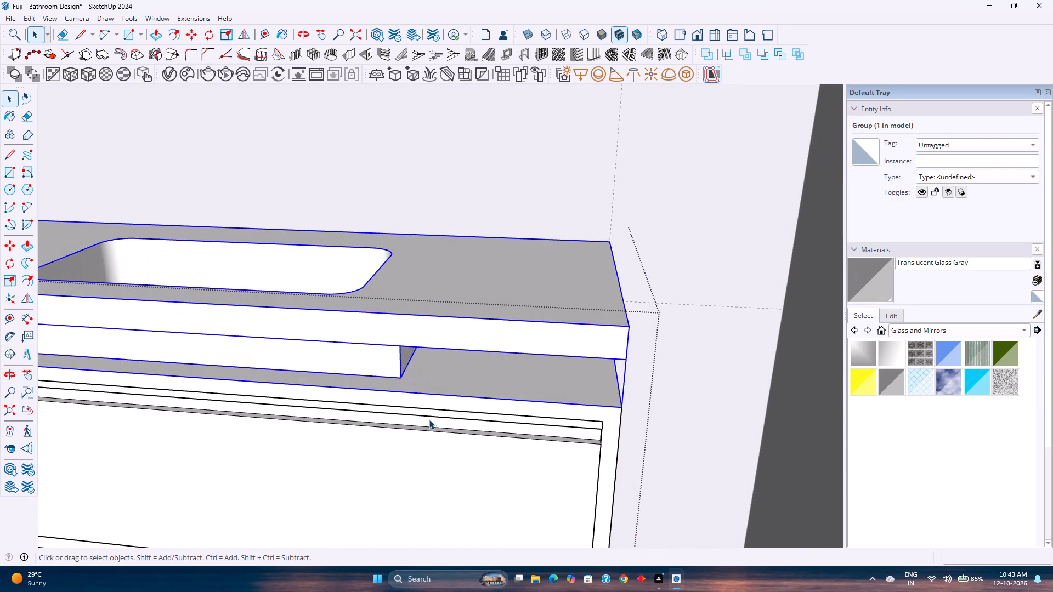
scroll(428, 419, "up", 3)
left_click(379, 455)
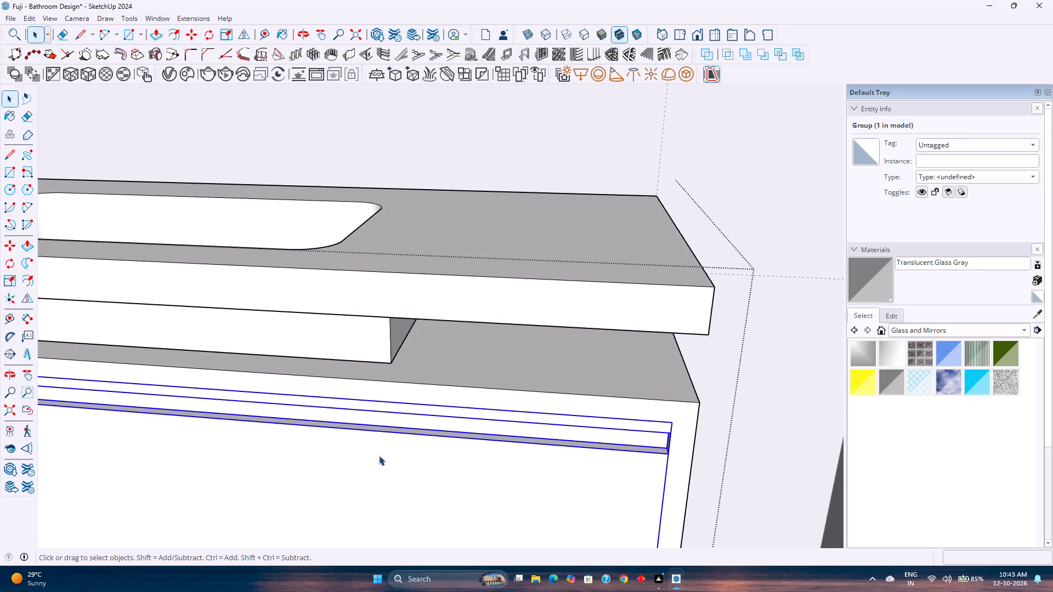
right_click(379, 456)
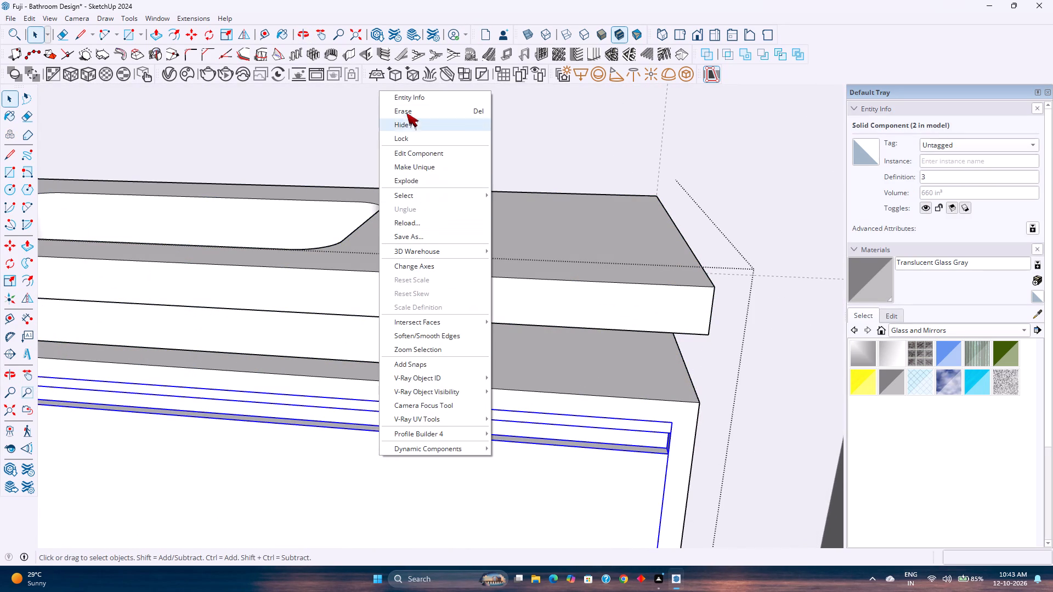
left_click(405, 122)
On the underside of the cabinet's top panel, add a guide 3" outside the cutout's right short edge, aligned with the basin block's side.
scroll(294, 464, "up", 1, "ctrl")
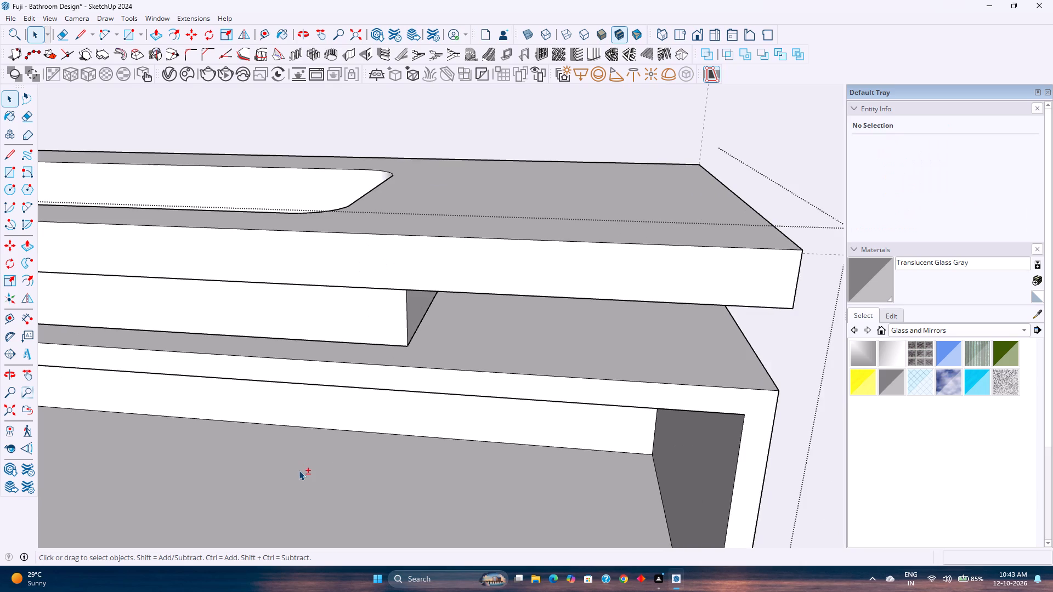
middle_click_drag(305, 470, 341, 499, "shift")
middle_click_drag(350, 491, 378, 413)
middle_click_drag(380, 412, 378, 505, "shift")
scroll(379, 512, "down", 1, "shift")
middle_click_drag(342, 481, 332, 415)
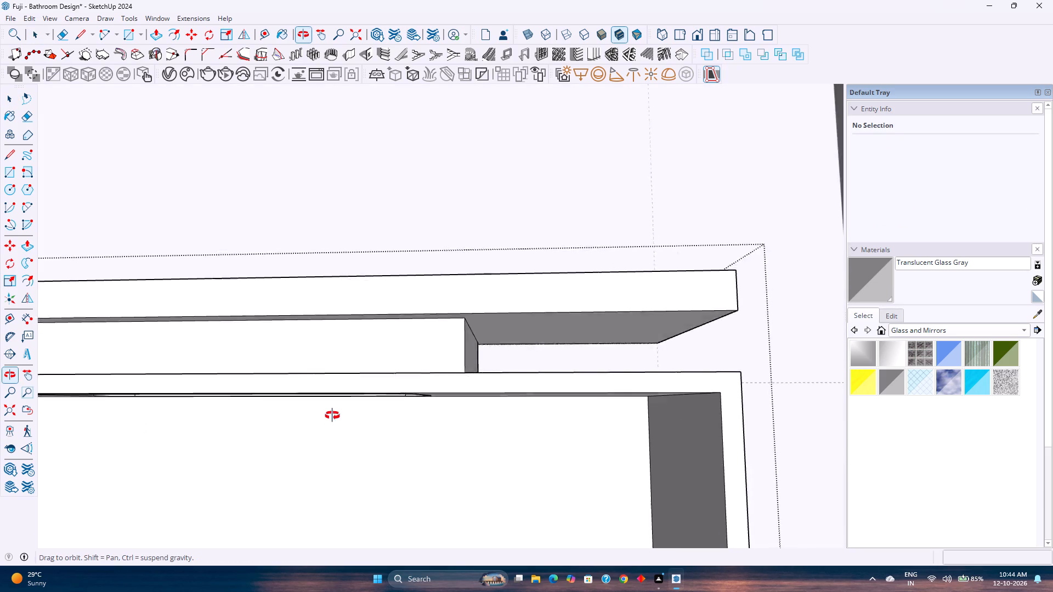
middle_click_drag(332, 415, 387, 388)
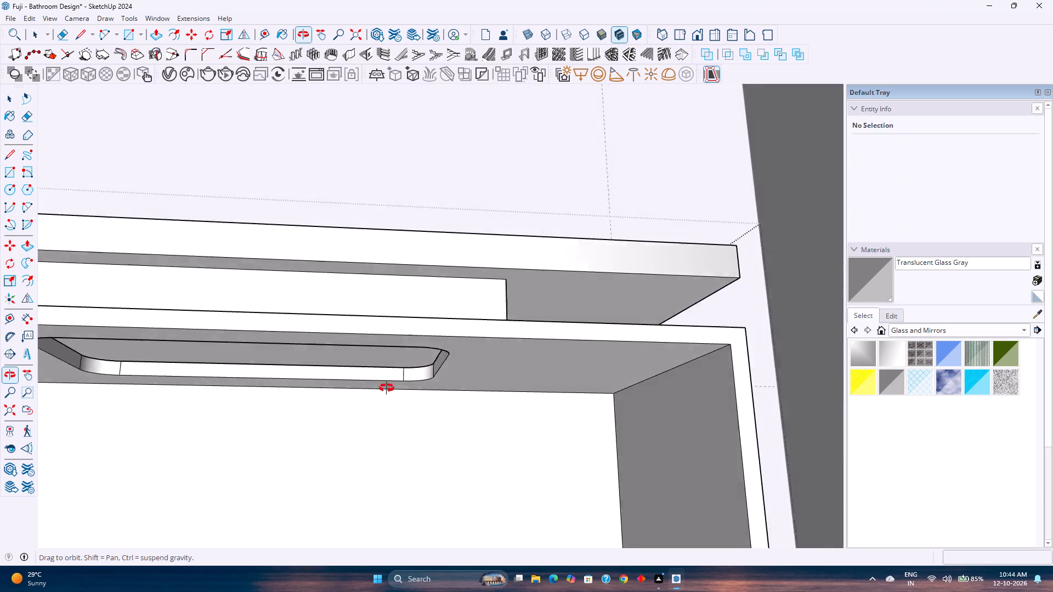
middle_click_drag(387, 388, 380, 385)
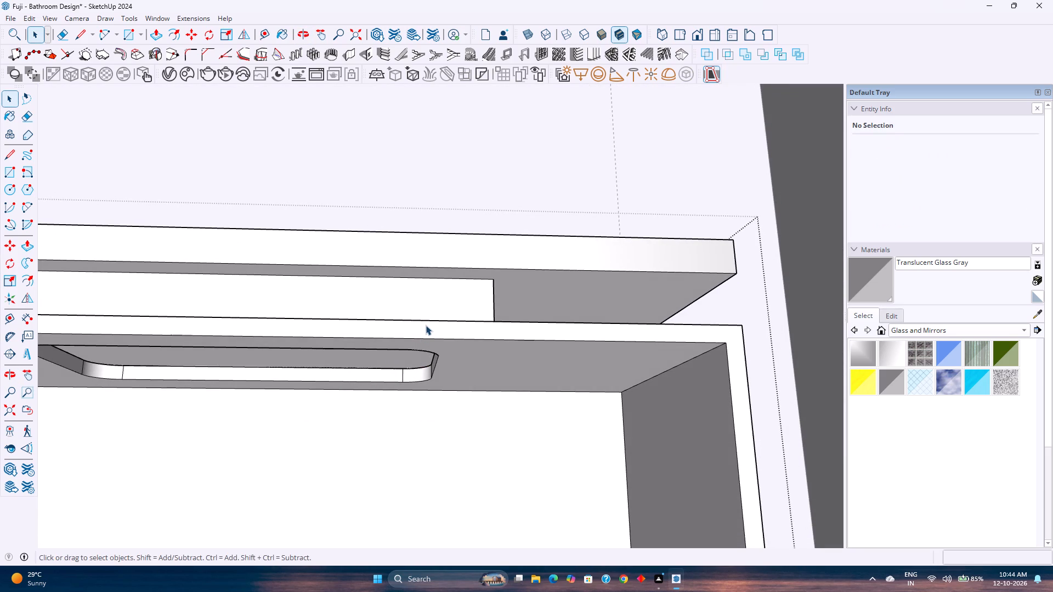
scroll(422, 328, "down", 2)
middle_click_drag(459, 375, 496, 439, "shift")
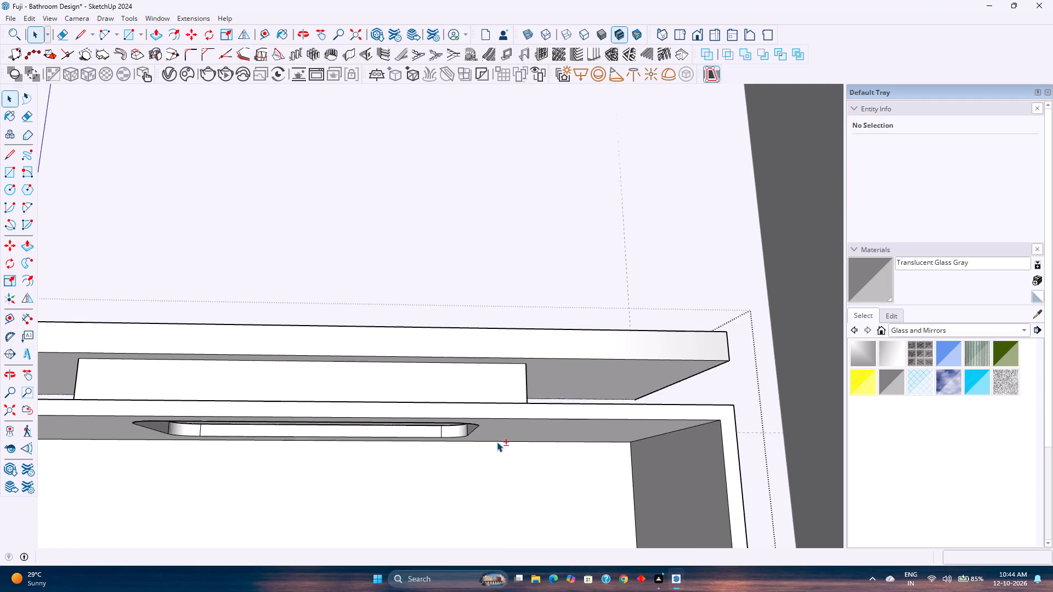
middle_click_drag(495, 443, 484, 351)
double_click(493, 389)
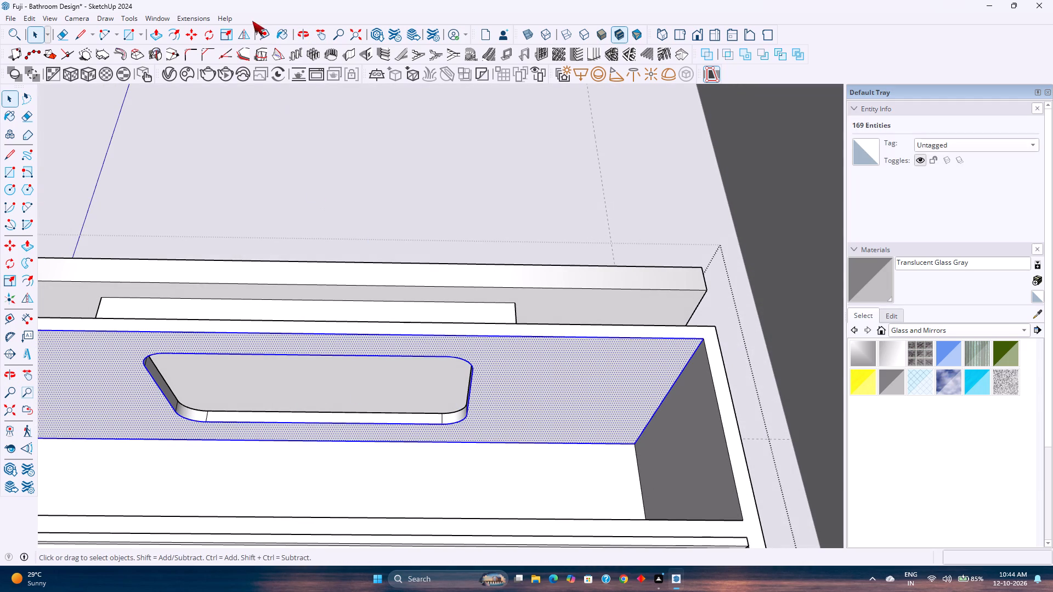
left_click(263, 32)
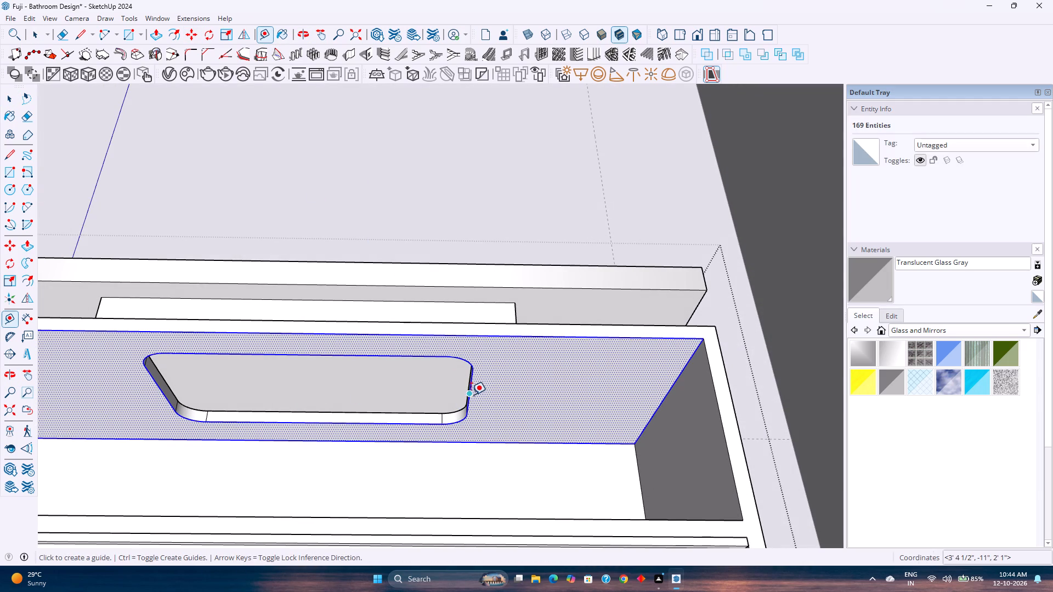
left_click(472, 395)
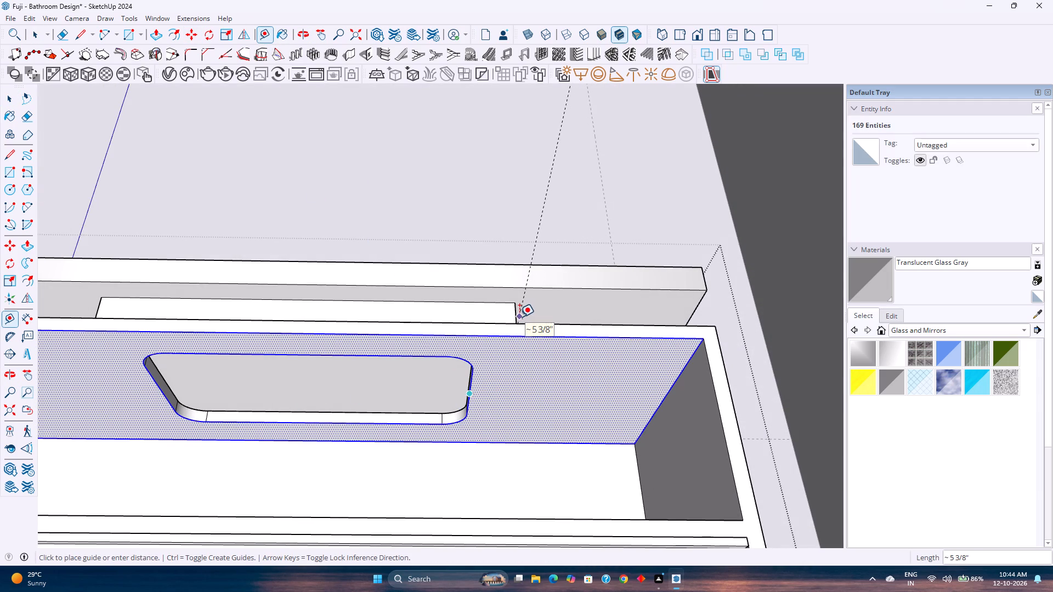
key("Left")
key("Right")
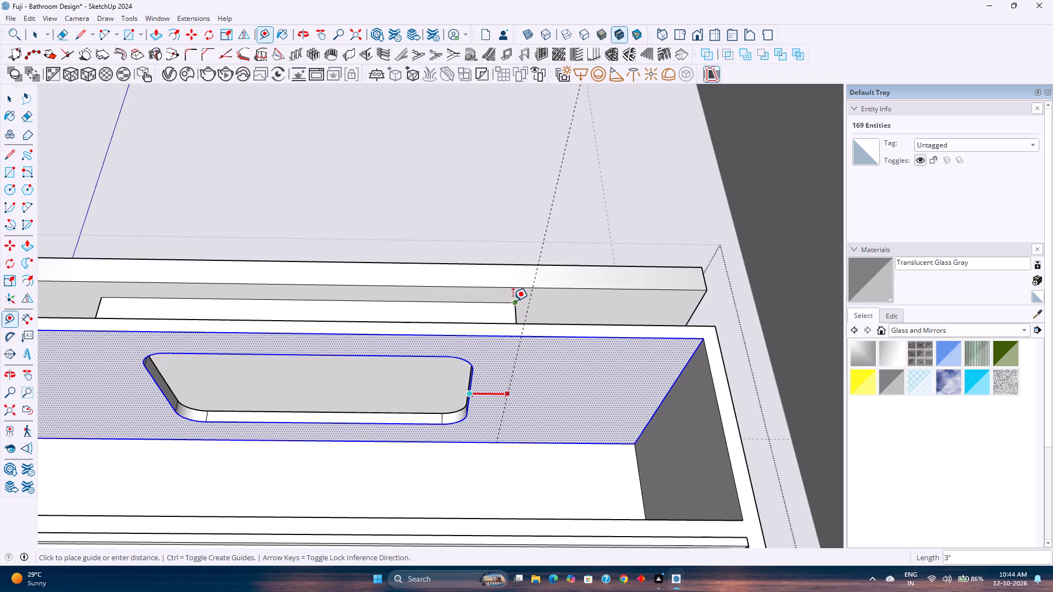
left_click(513, 301)
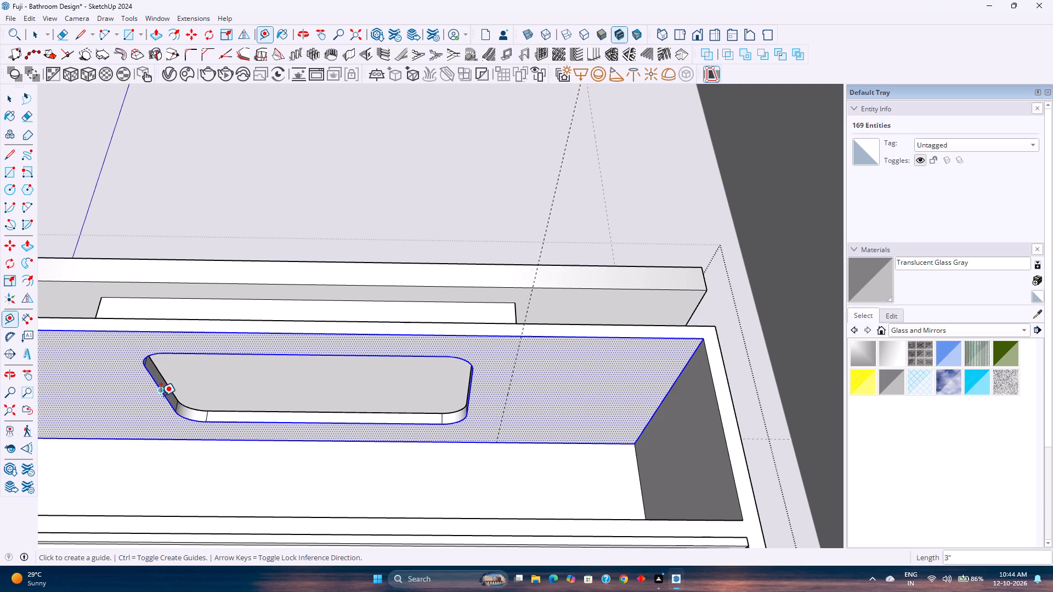
Add a matching guide 3" outside the cutout's left short edge, aligned with the basin block's other side.
left_click(161, 395)
key("Left")
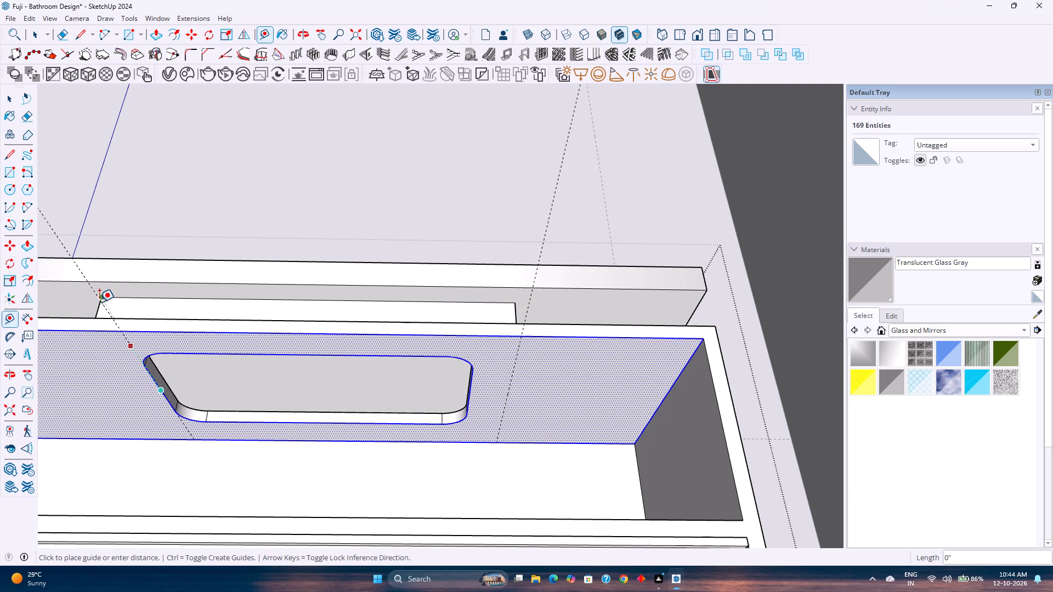
key("Right")
left_click(100, 294)
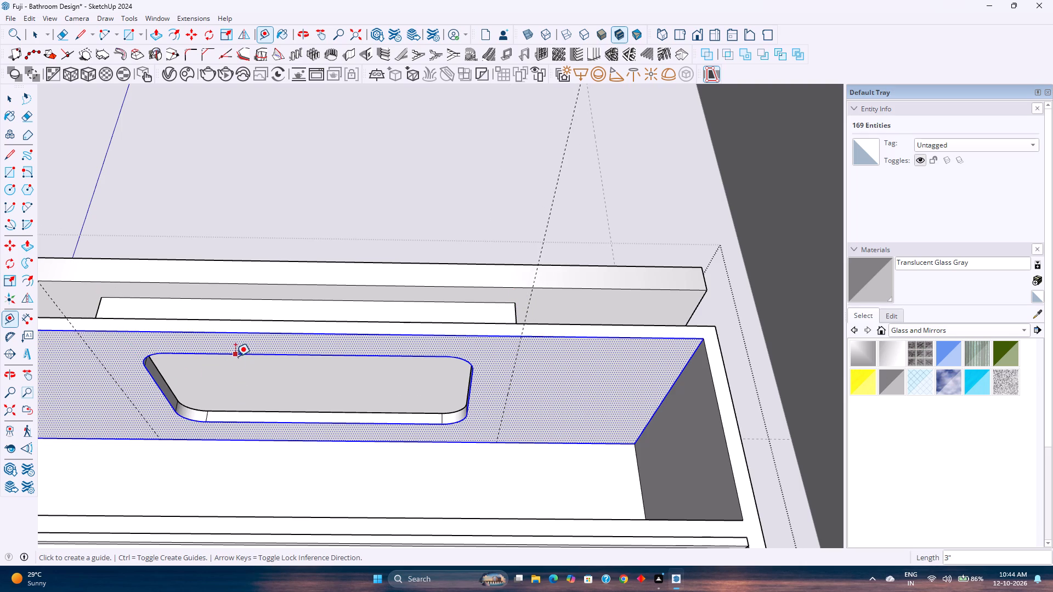
Add a guide 1" outside the cutout's front long edge along the green axis, aligned with the basin block's front face.
left_click(235, 356)
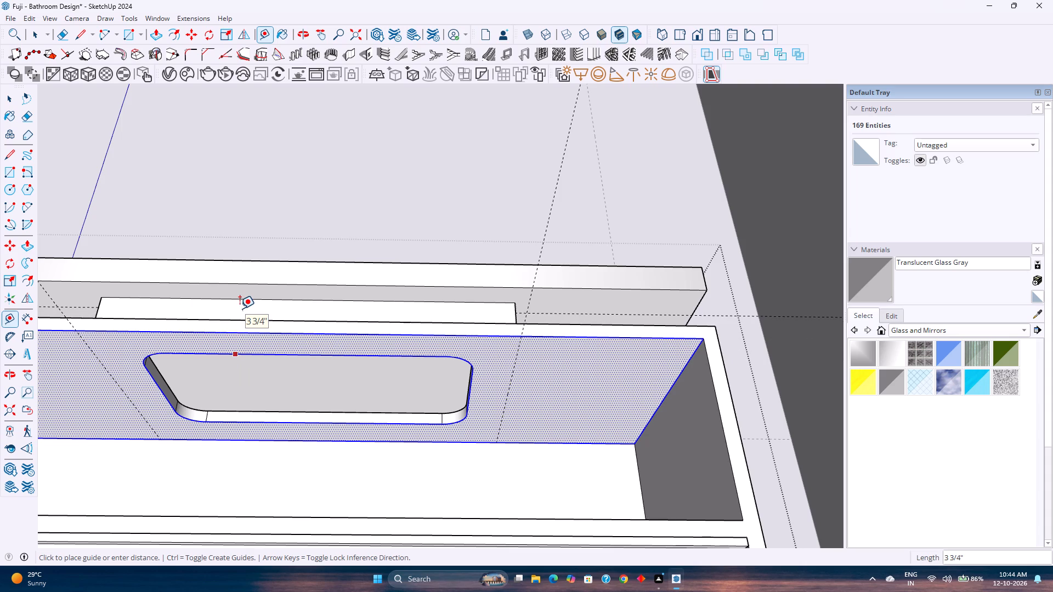
key("Left")
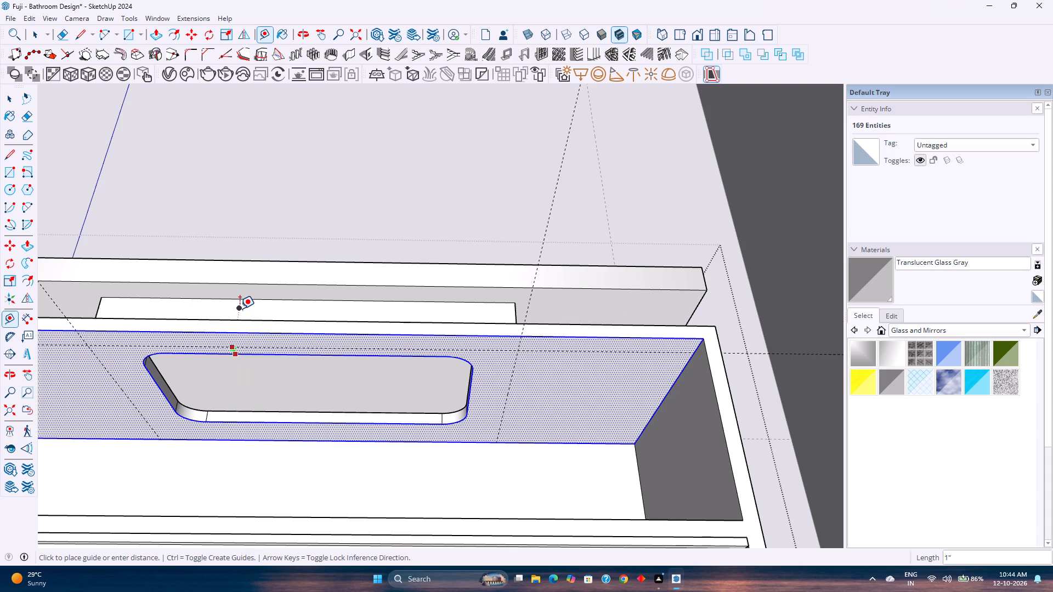
key("Right")
key("Up")
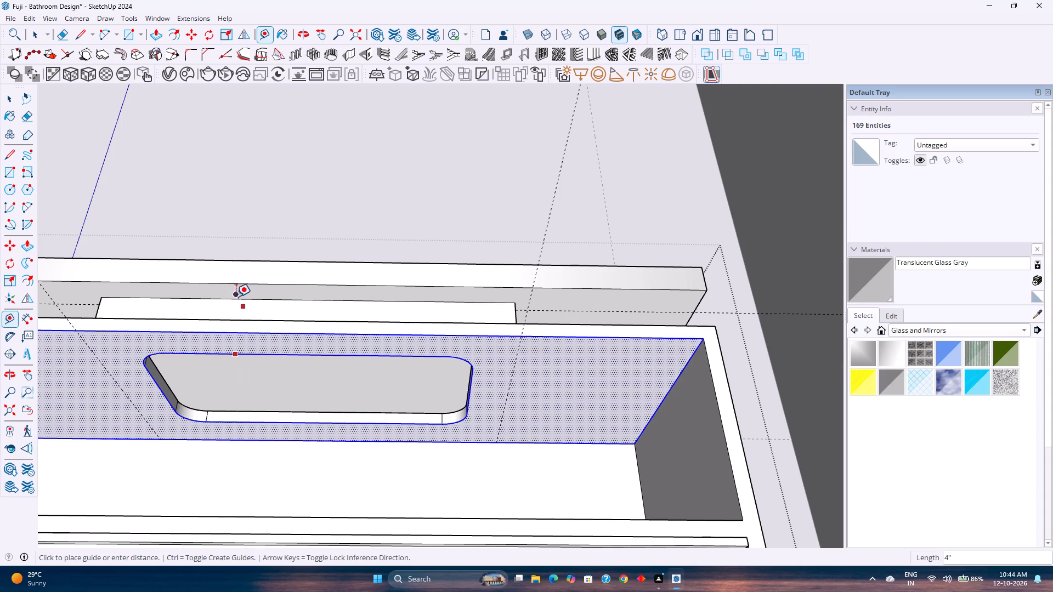
key("Left")
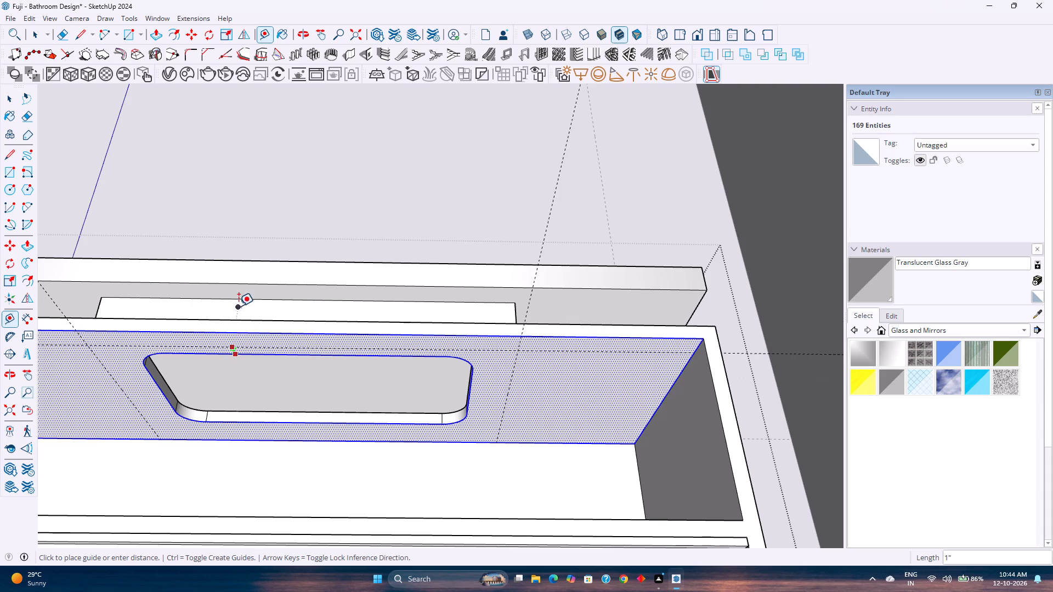
scroll(239, 298, "up", 9)
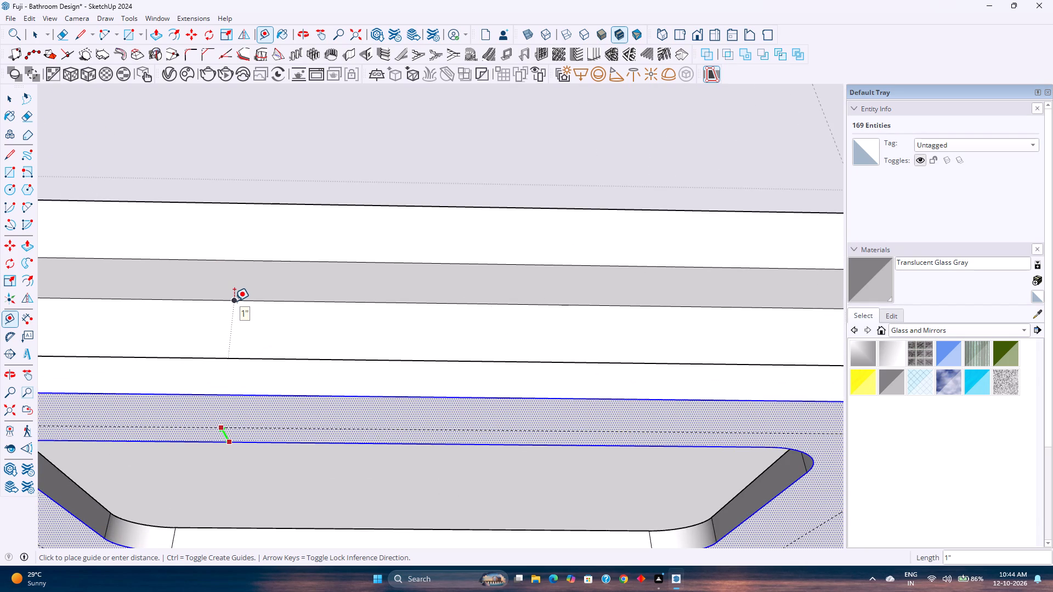
left_click(234, 301)
On the underside of the cabinet's top panel, add a guide 1" inside its back edge along the green axis, aligned with the basin block.
scroll(278, 449, "down", 8)
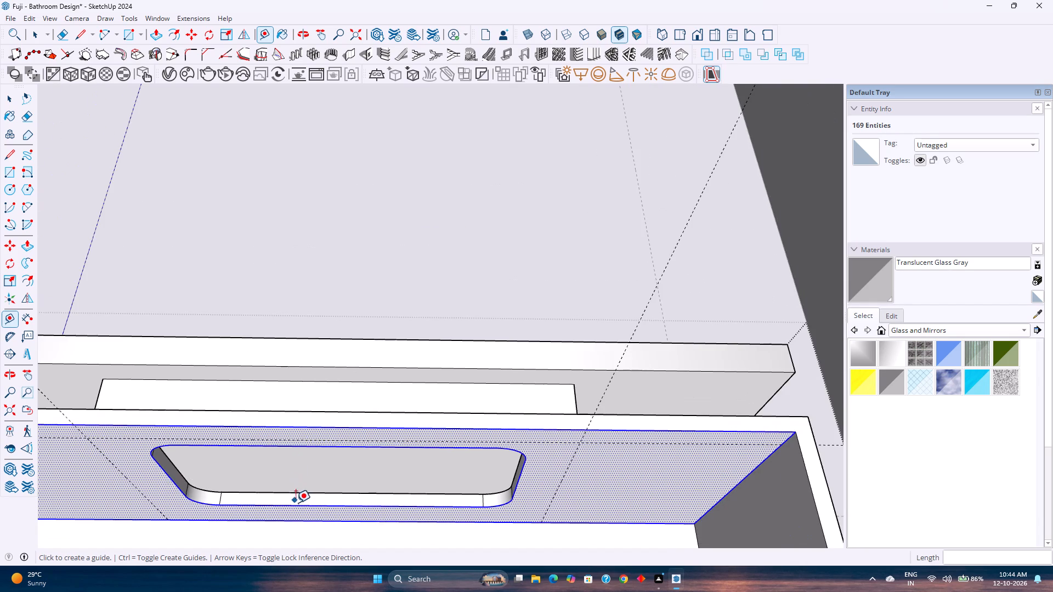
middle_click_drag(297, 508, 295, 372, "shift")
scroll(336, 380, "up", 2)
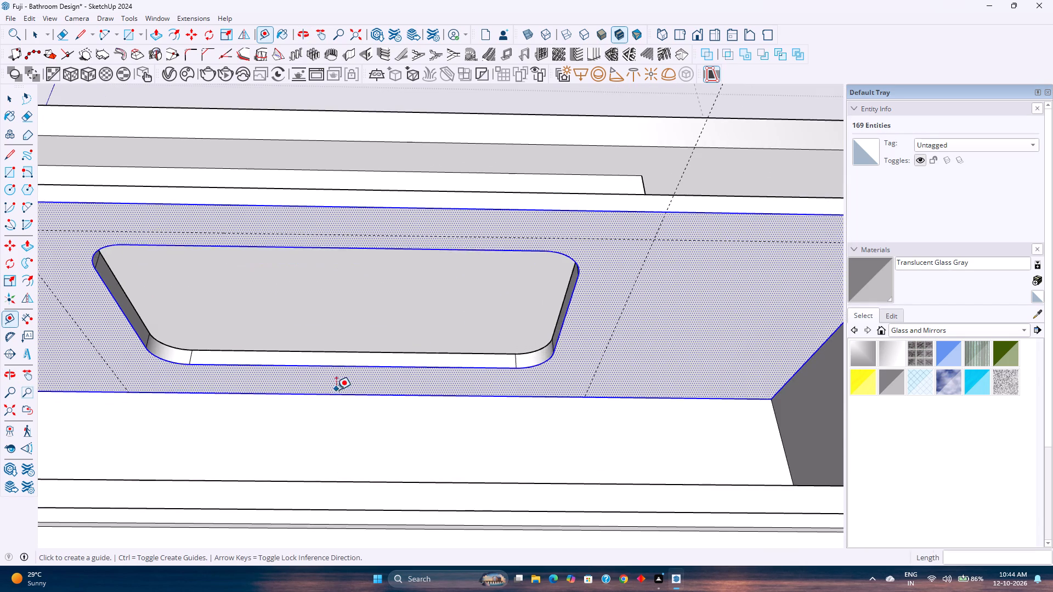
middle_click_drag(338, 394, 327, 385)
left_click(343, 397)
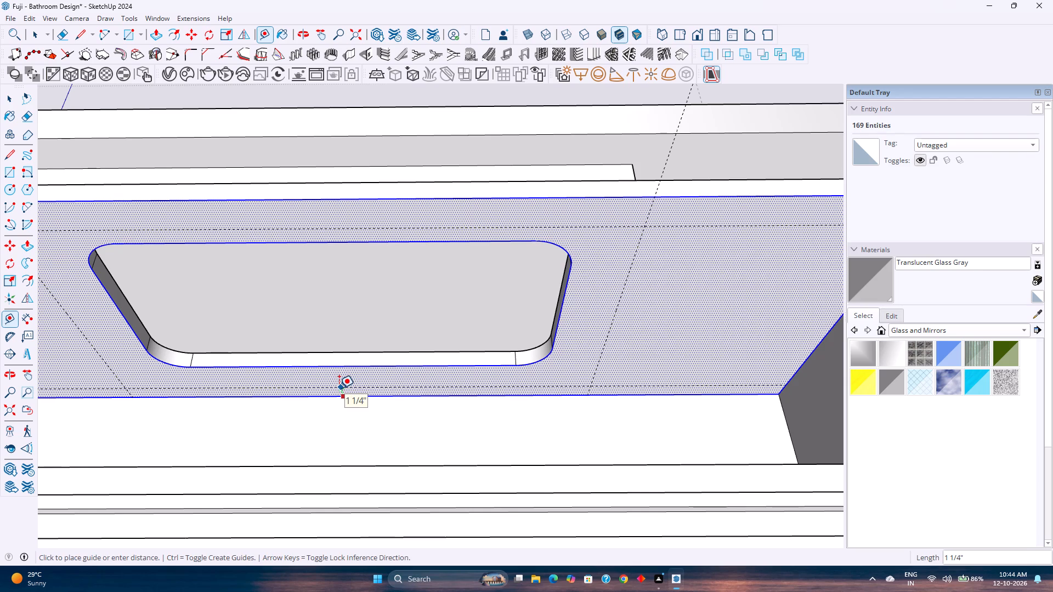
middle_click_drag(339, 400, 336, 441)
key("k")
scroll(337, 394, "up", 7)
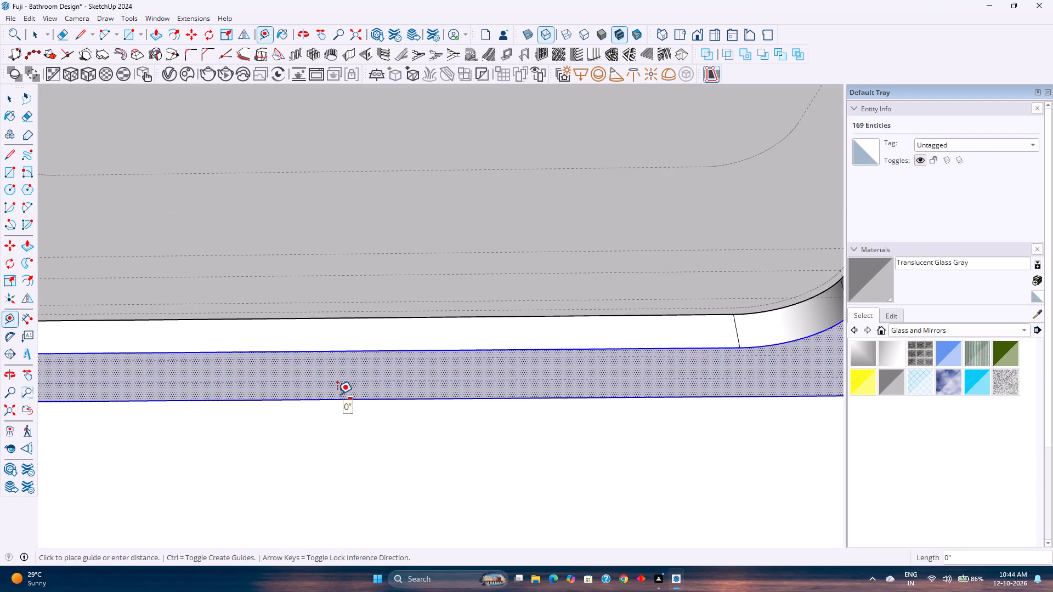
key("Left")
scroll(337, 394, "up", 3)
middle_click_drag(337, 393, 0, 374)
middle_click_drag(379, 326, 296, 293)
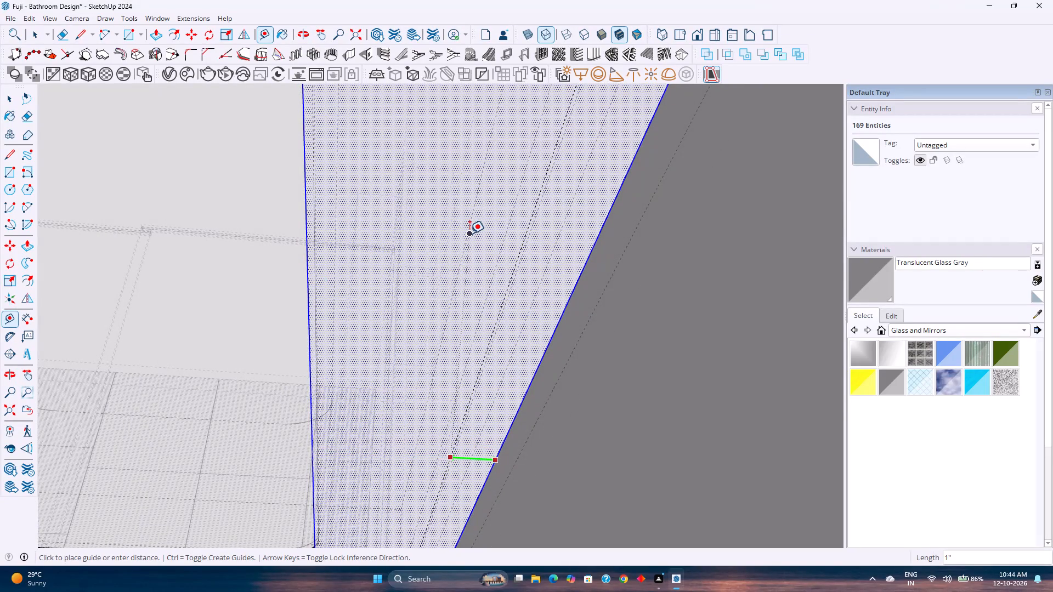
left_click(469, 231)
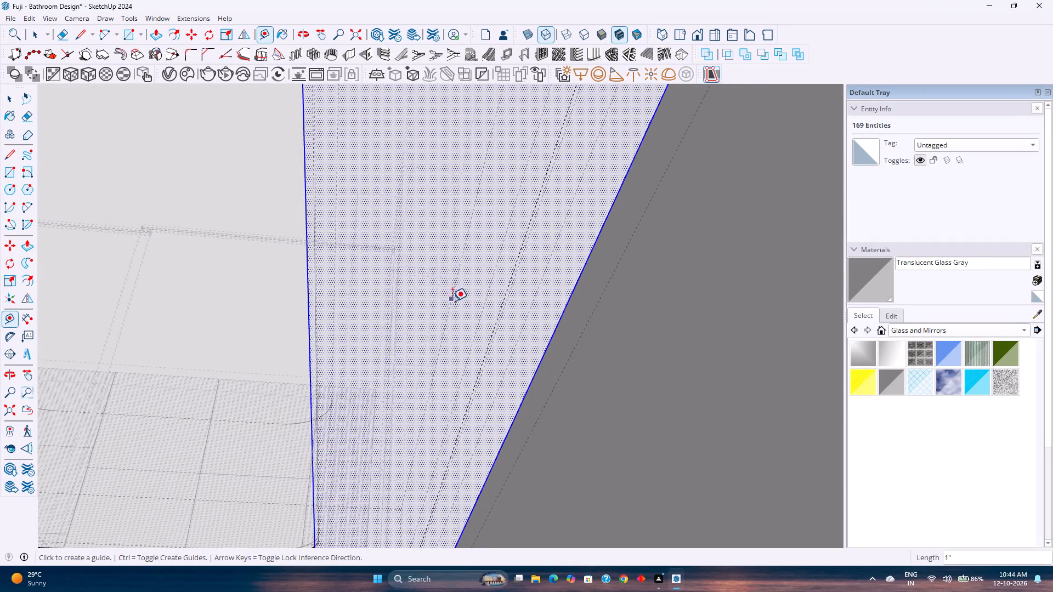
key("k")
Draw a rectangle about 2' 6" by 1' 4" around the cutout, snapped to the intersections of the four guides on the panel's underside.
scroll(460, 358, "down", 5)
middle_click_drag(440, 358, 593, 371)
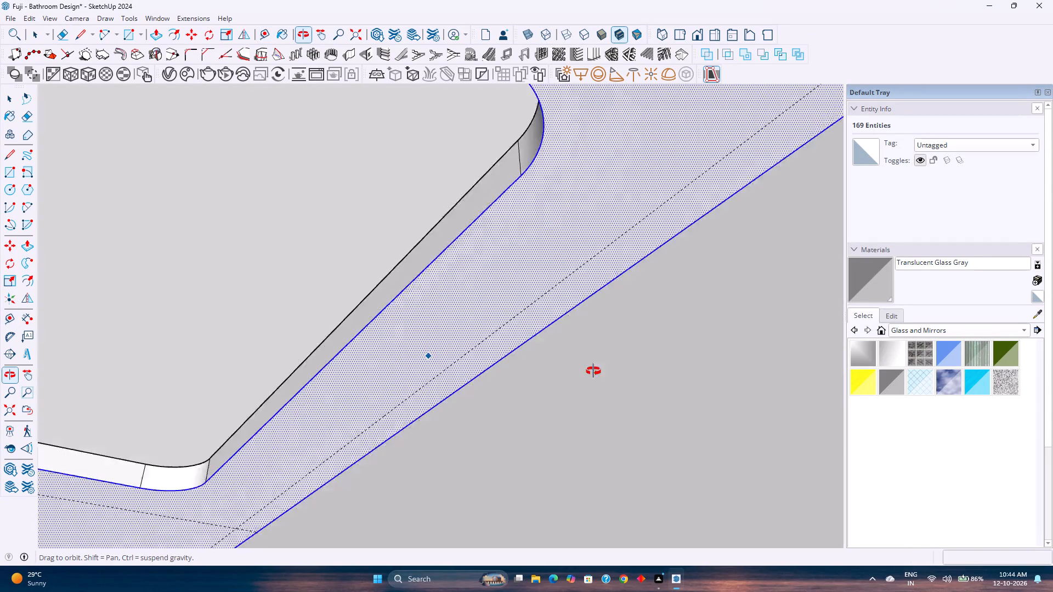
middle_click_drag(593, 371, 649, 373)
key("space")
scroll(529, 393, "down", 9)
middle_click_drag(434, 399, 526, 401, "shift")
scroll(508, 391, "down", 8)
middle_click_drag(352, 409, 554, 368)
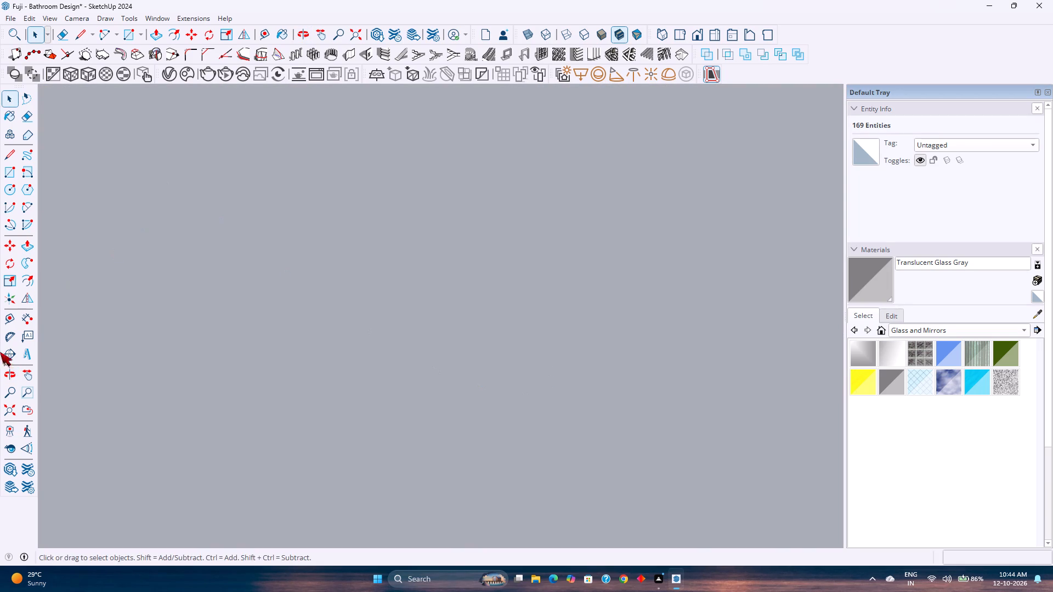
middle_click_drag(301, 323, 280, 466)
left_click(5, 409)
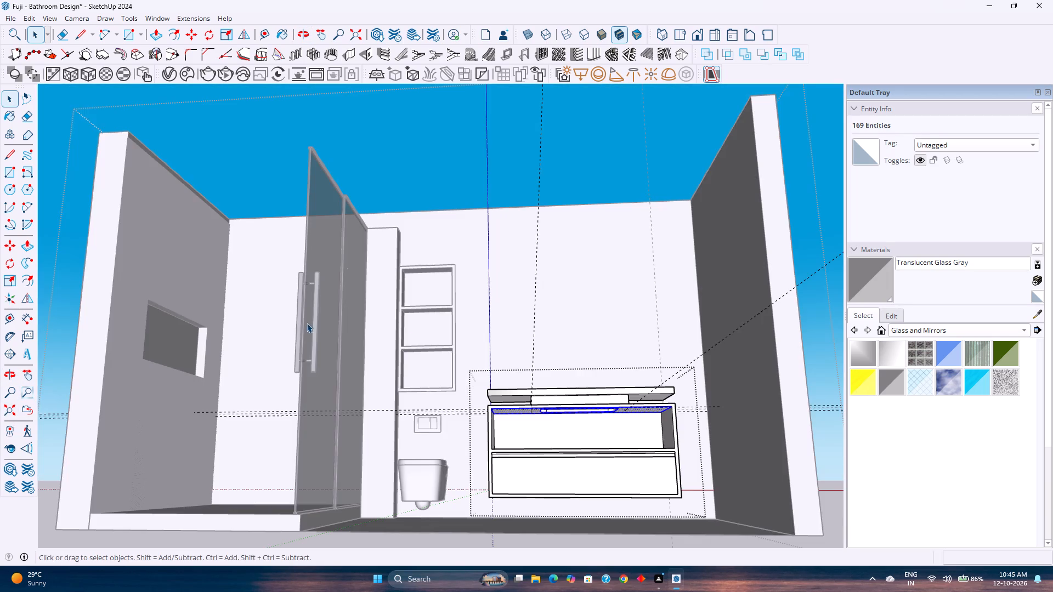
scroll(562, 395, "up", 15)
middle_click_drag(652, 401, 512, 425, "shift")
middle_click_drag(503, 430, 511, 300)
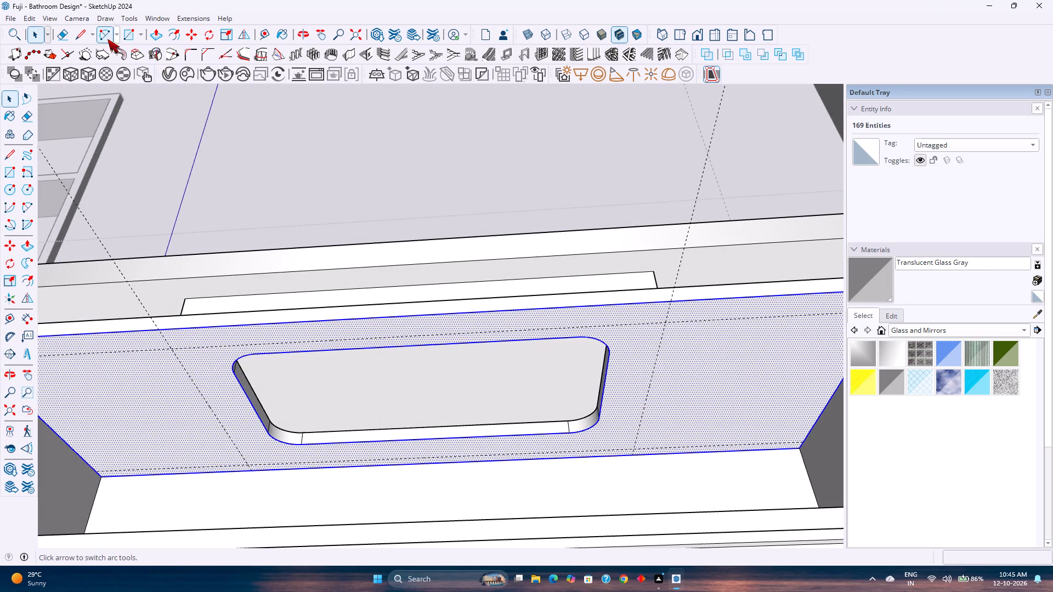
left_click(123, 36)
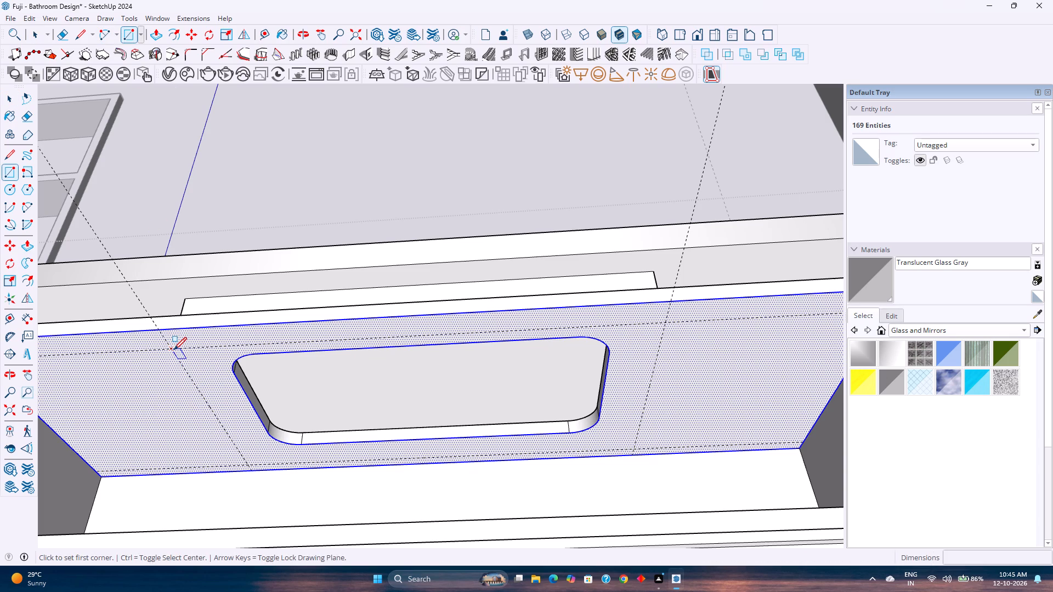
left_click(174, 350)
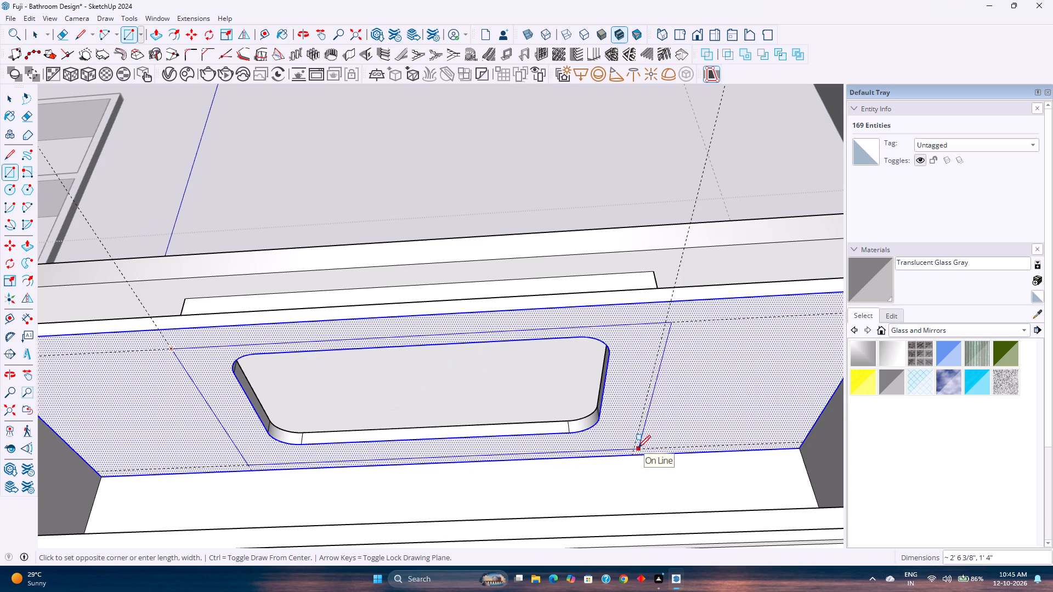
left_click(636, 449)
key("space")
key("Escape")
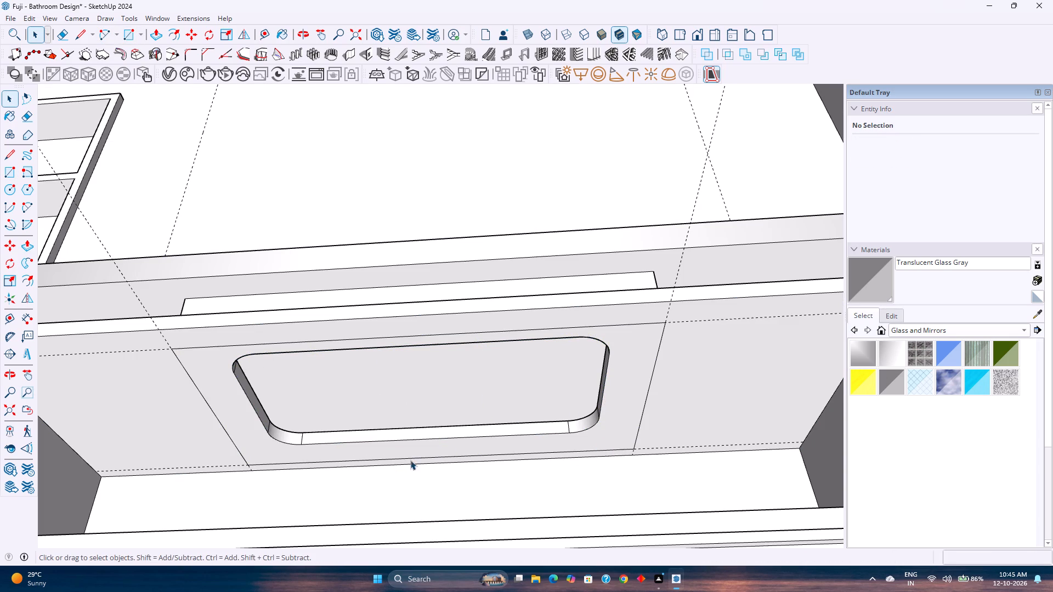
Draw a 1' 8" line over the cutout's back long edge, between the ends of its two corner arcs.
left_click(76, 37)
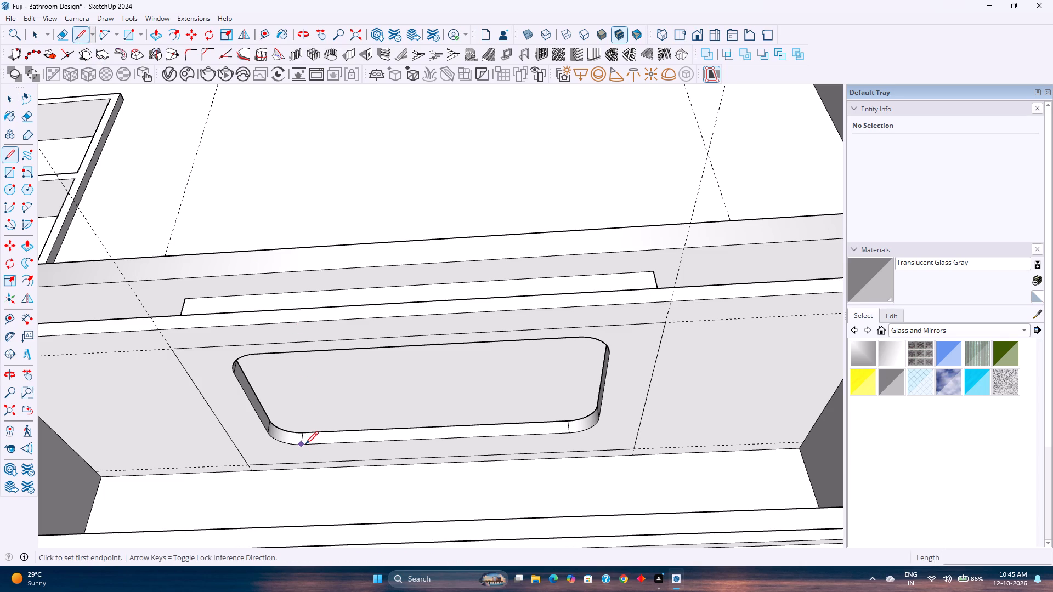
left_click(303, 446)
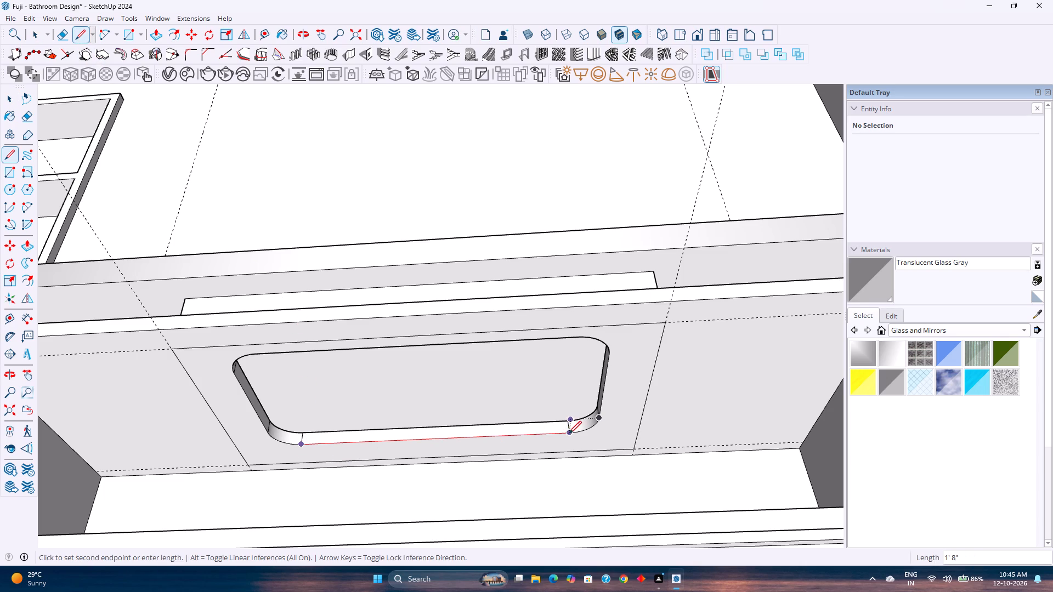
left_click(570, 434)
key("ctrl+space")
key("space")
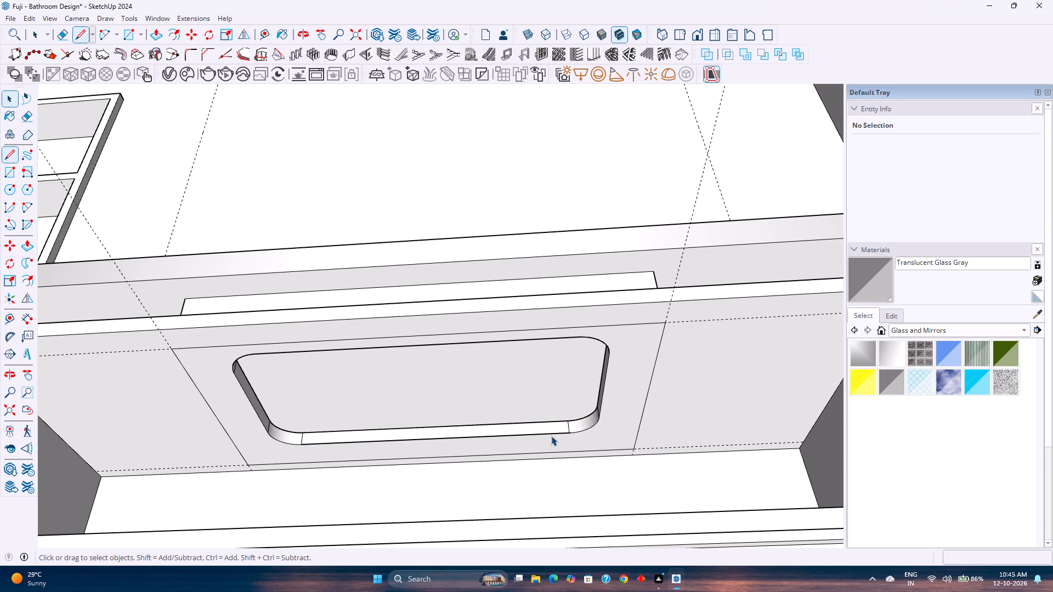
Open the cabinet's top panel for editing and retrace the cutout's back long edge with a line, closing the opening with a face.
double_click(546, 438)
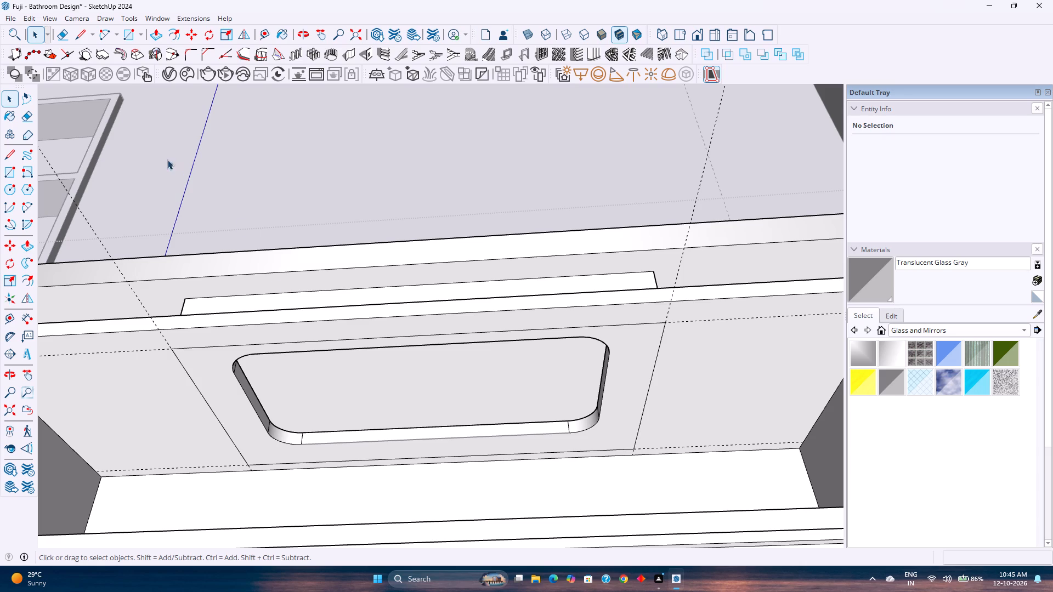
left_click(76, 38)
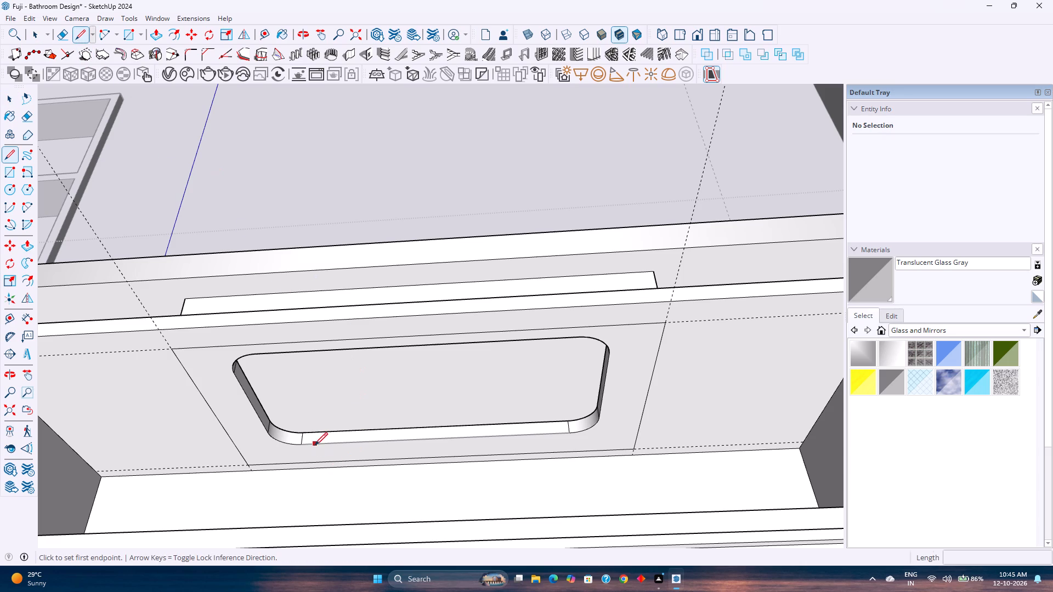
left_click(305, 443)
left_click(571, 433)
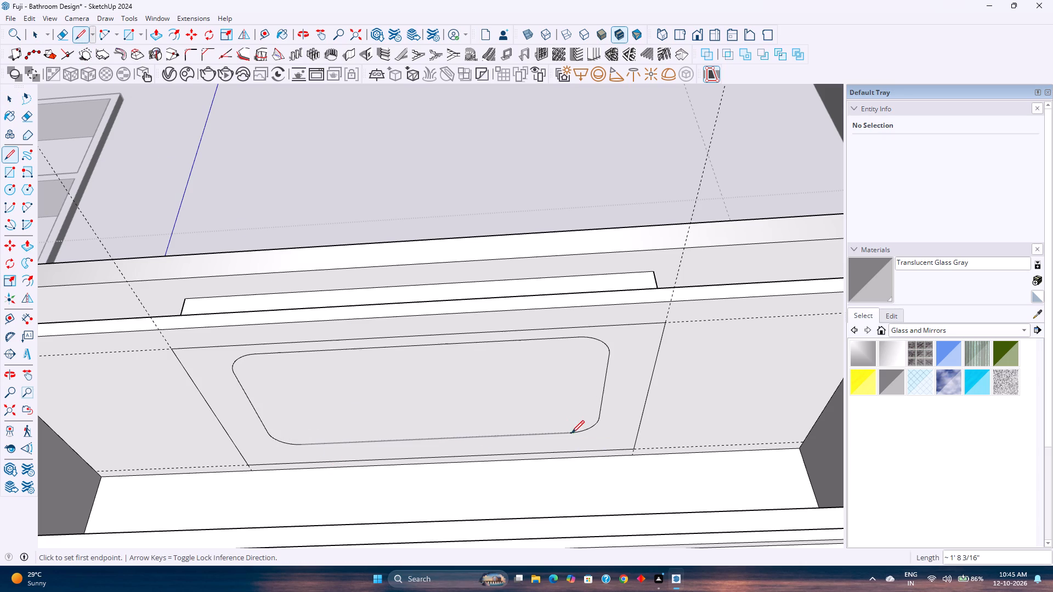
key("space")
Push/Pull the face filling the cutout 1", up to the top edge of the cabinet's top panel.
key("p")
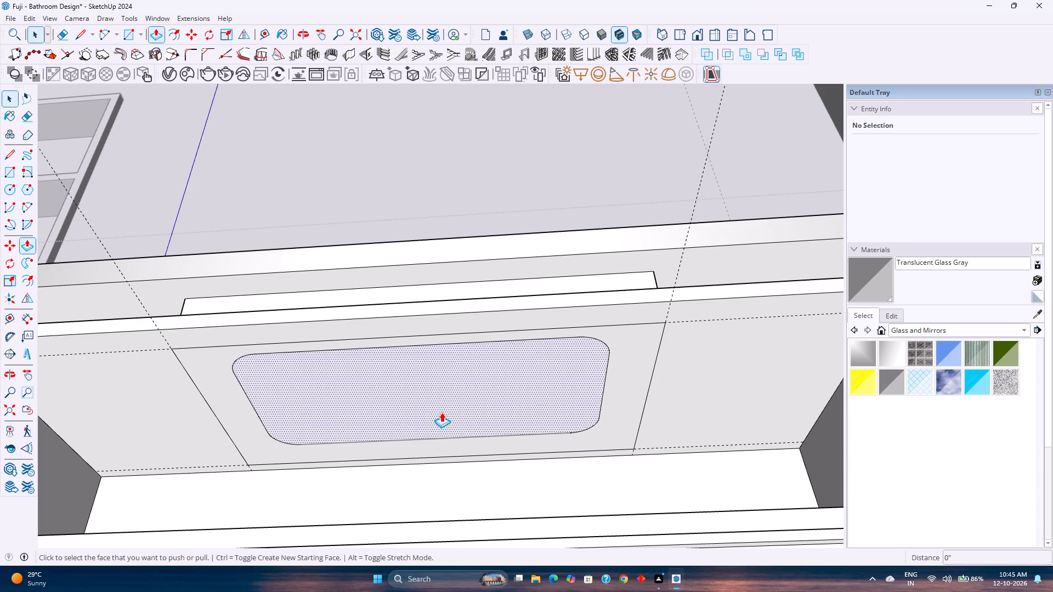
left_click(443, 396)
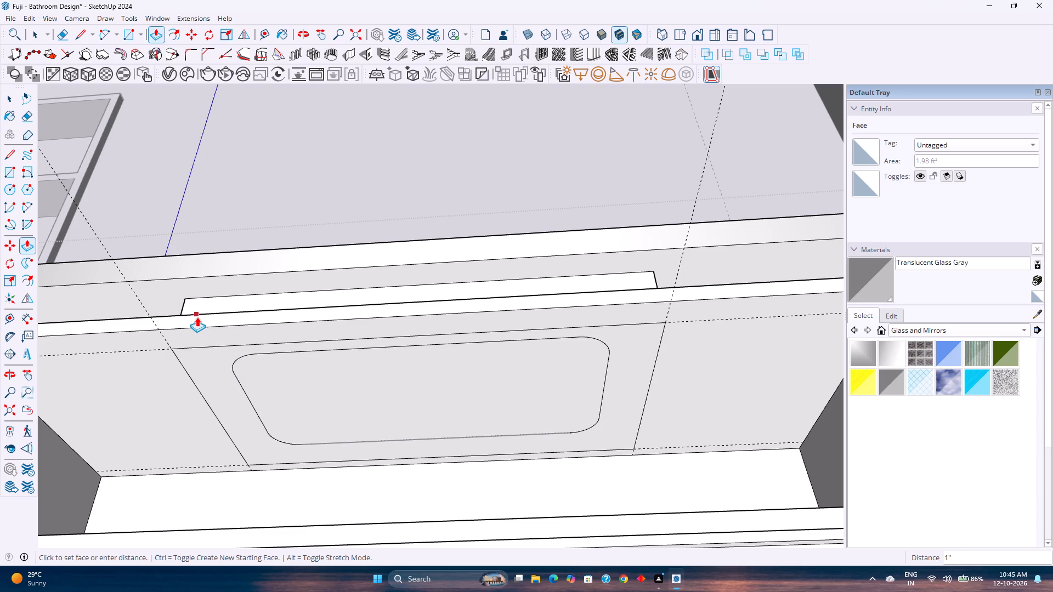
left_click(197, 317)
key("space")
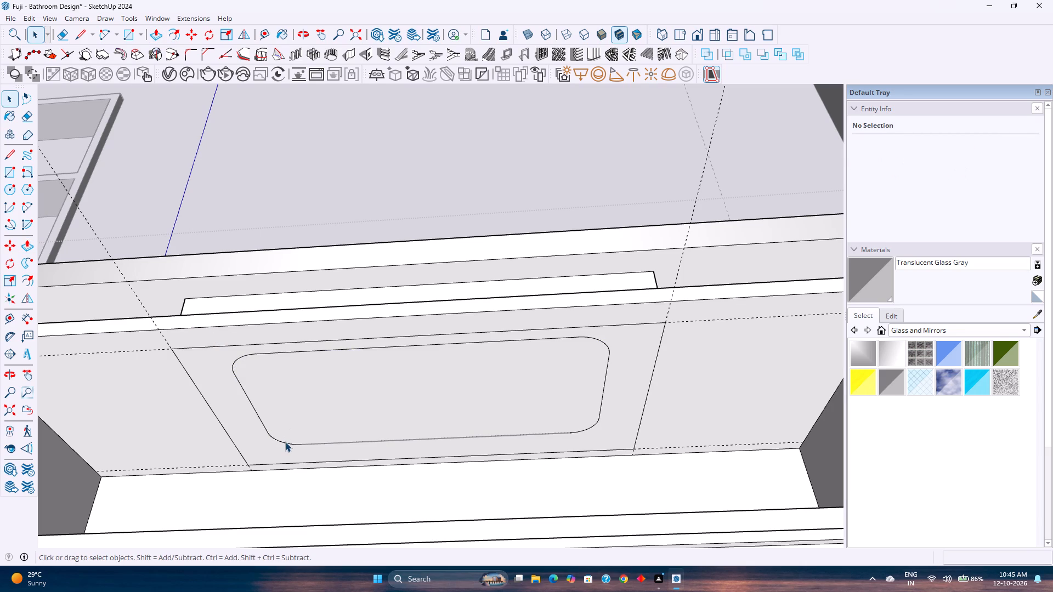
Delete the cutout outline's two back corner arcs and its right short edge from the panel's underside.
left_click(285, 442)
key("Delete")
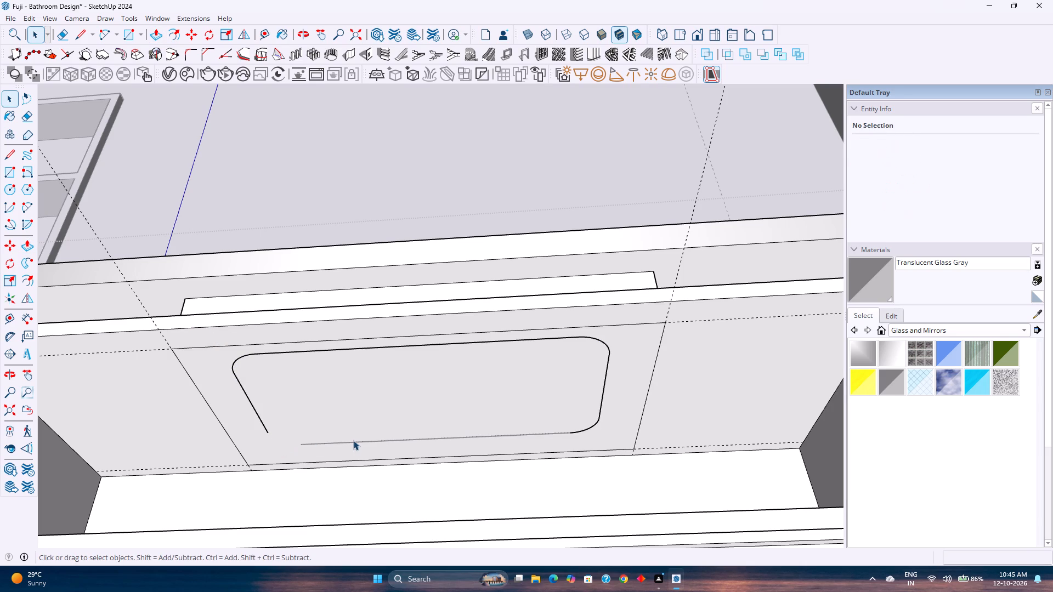
left_click(353, 440)
left_click(605, 363)
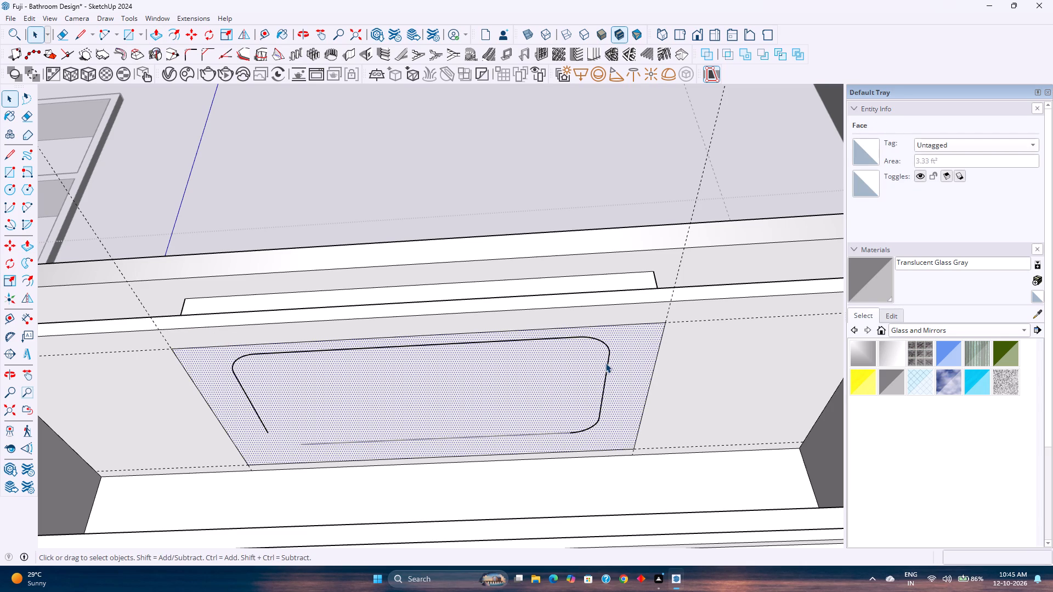
left_click(607, 364)
key("Delete")
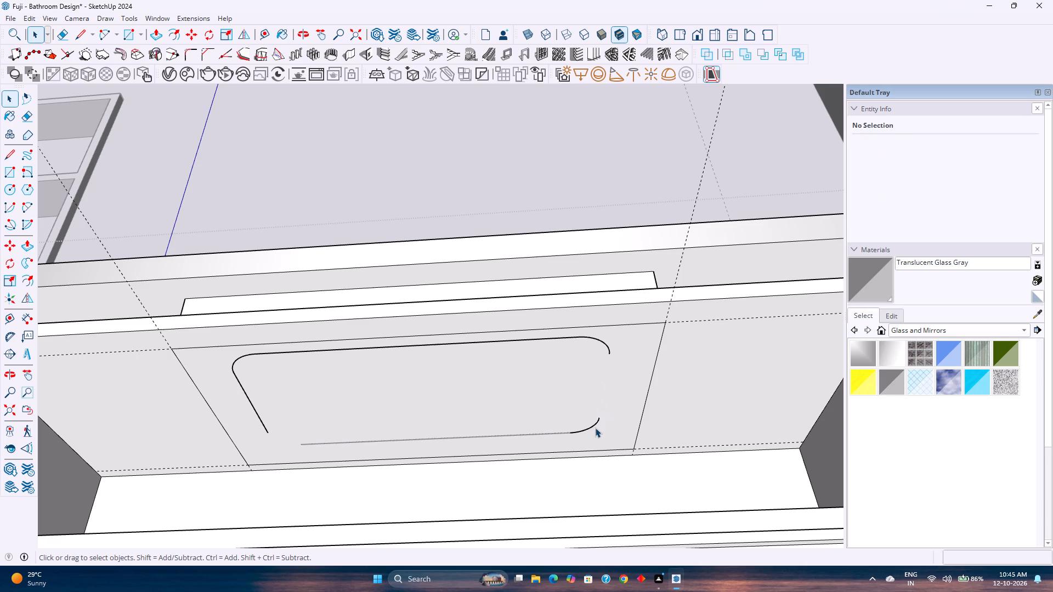
left_click(591, 425)
key("Delete")
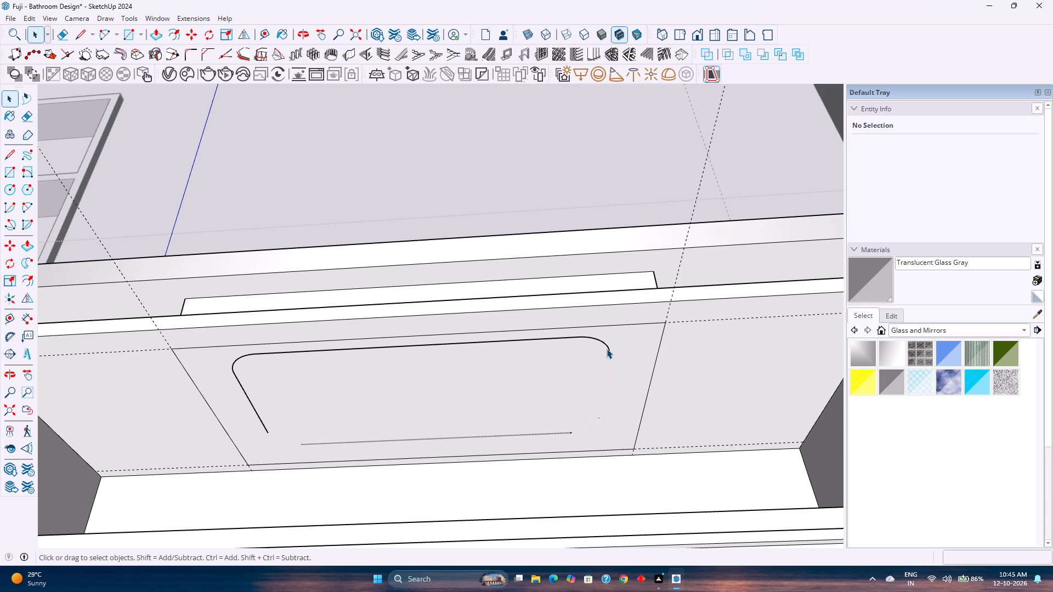
left_click(607, 346)
Hide the rectangular face bounded by the guides on the panel's underside to expose the old cutout's inner walls.
right_click(538, 386)
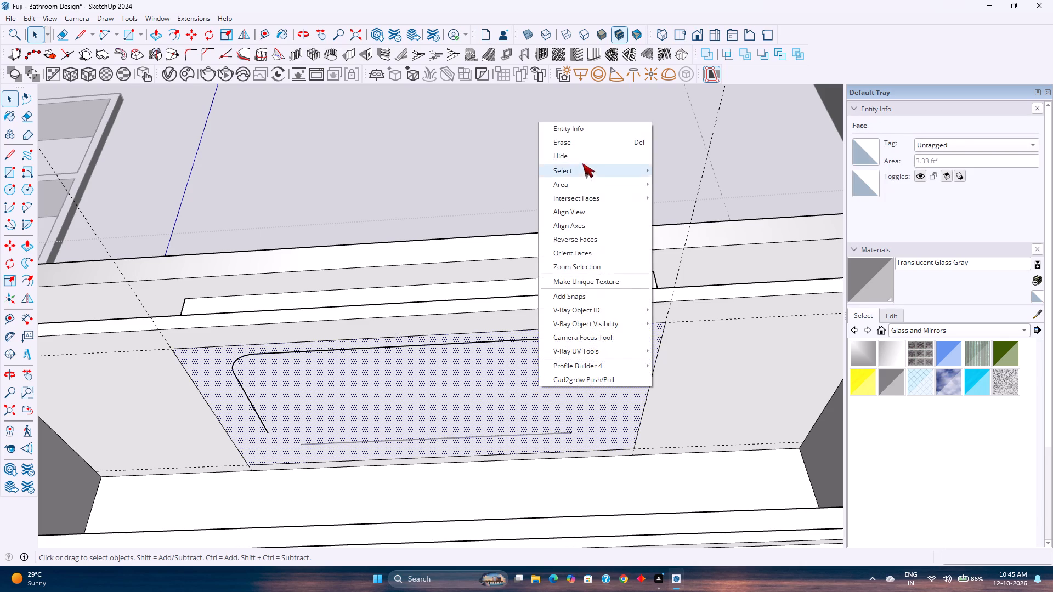
left_click(582, 160)
Delete the leftover wall face along the old cutout's back long side, its lower edge and its left vertical edge.
middle_click_drag(599, 355, 578, 303)
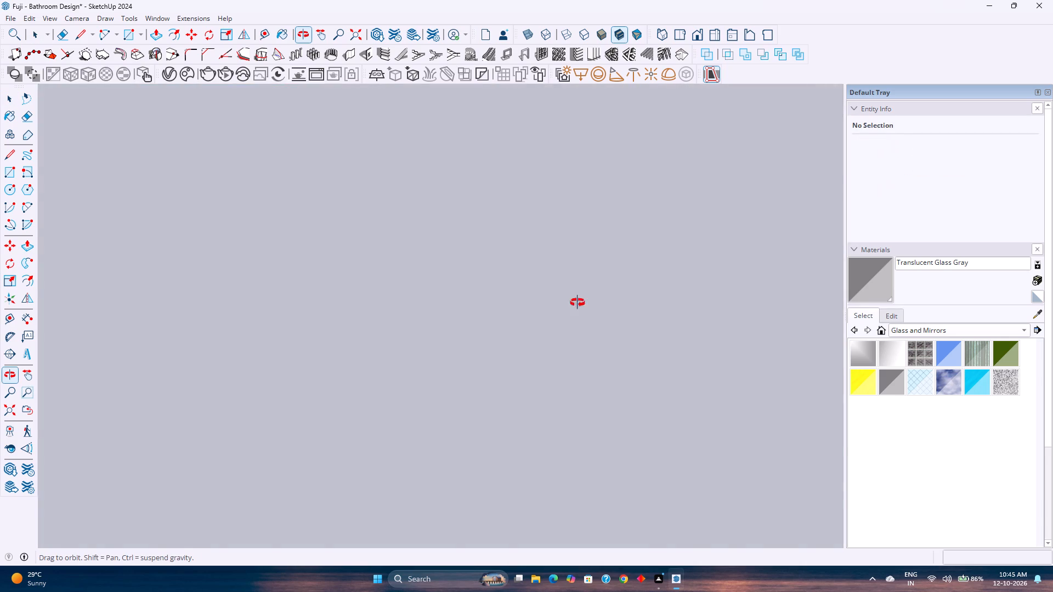
middle_click_drag(578, 303, 621, 371)
middle_click_drag(387, 439, 373, 412)
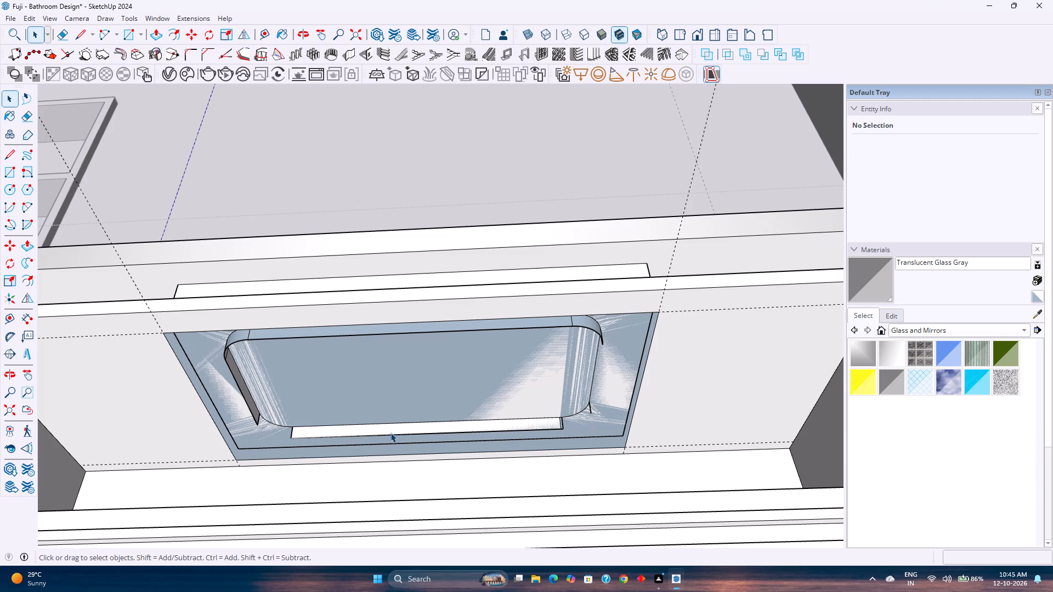
left_click(392, 432)
left_click(392, 436)
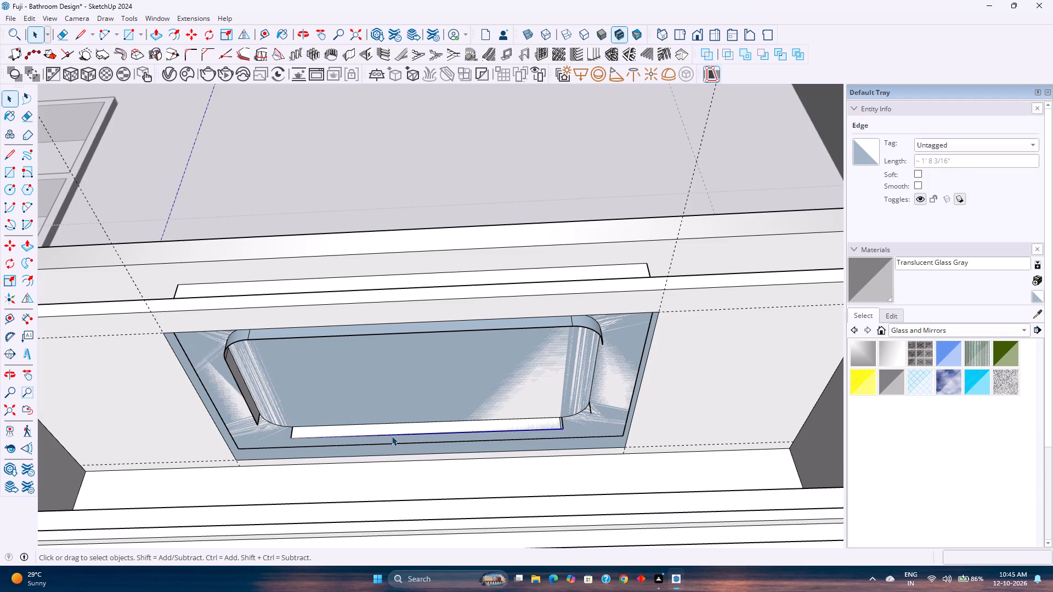
key("Delete")
left_click(385, 434)
key("Delete")
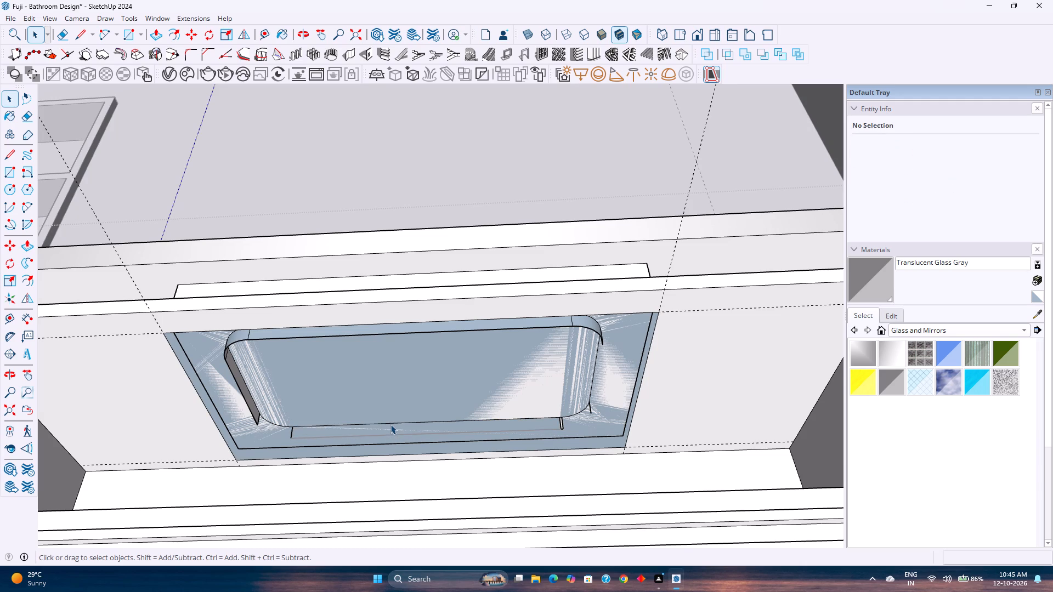
left_click(390, 422)
key("Delete")
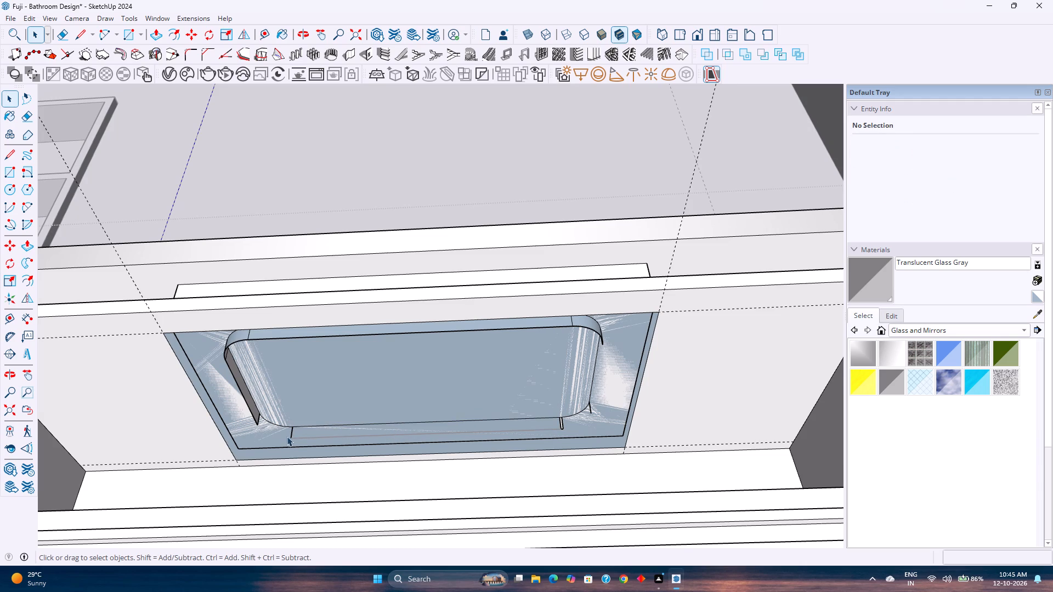
left_click(292, 434)
key("Delete")
Delete the old cutout's left short wall face and erase the lower edge of its front long wall.
left_click(254, 420)
key("Delete")
key("e")
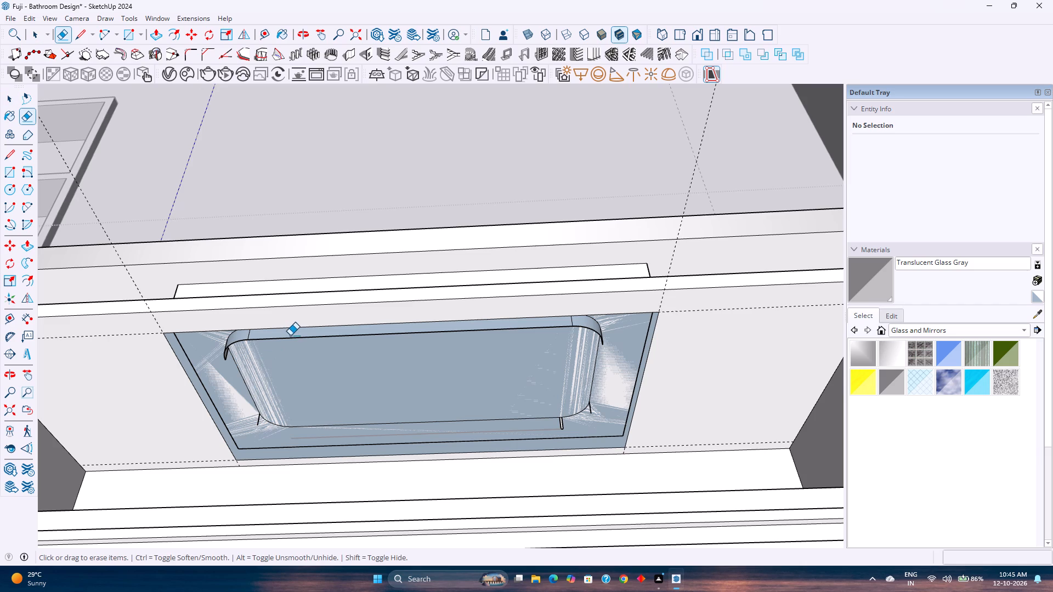
left_click(291, 340)
left_click_drag(291, 340, 311, 337)
left_click_drag(311, 337, 316, 338)
scroll(316, 342, "up", 6)
middle_click_drag(316, 344, 304, 299)
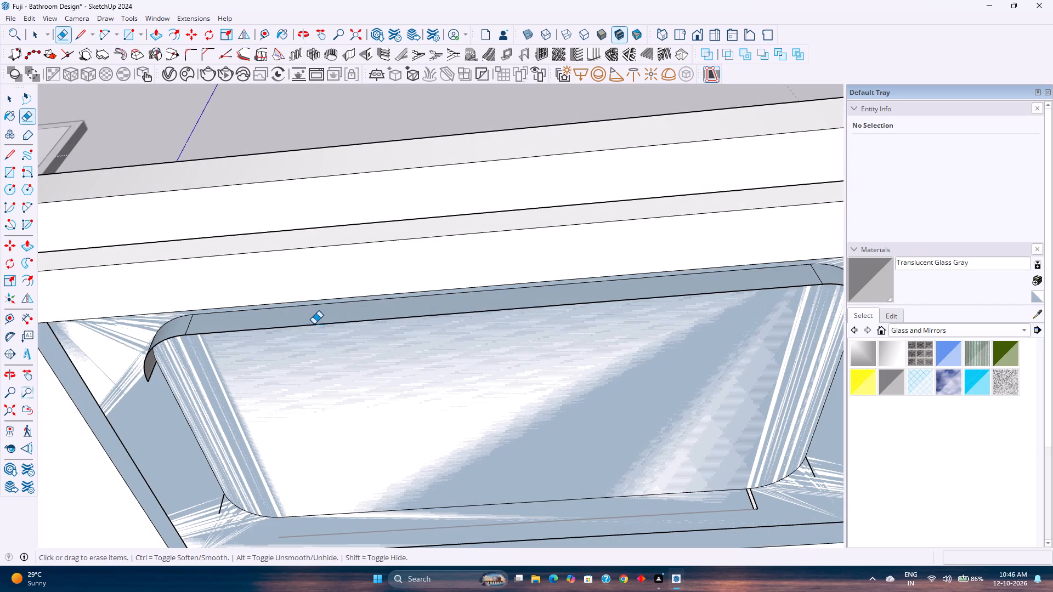
left_click(314, 325)
Erase the old cutout's curved front-left corner wall with its vertical edges, and the vertical edge stub at the back-left corner.
left_click(162, 342)
left_click(164, 339)
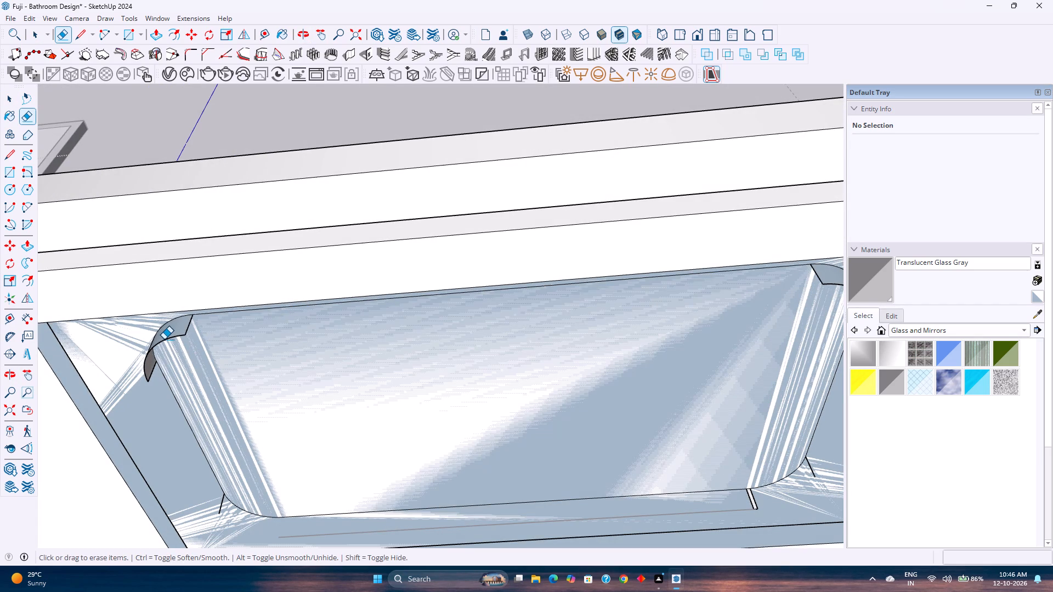
left_click_drag(163, 339, 217, 323)
double_click(180, 337)
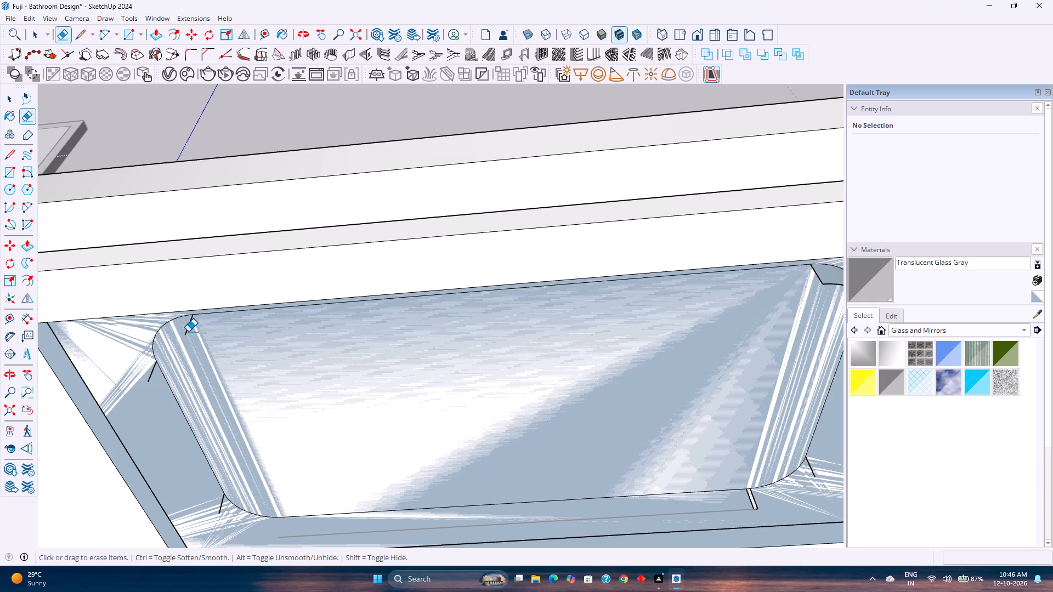
left_click(188, 332)
left_click(152, 372)
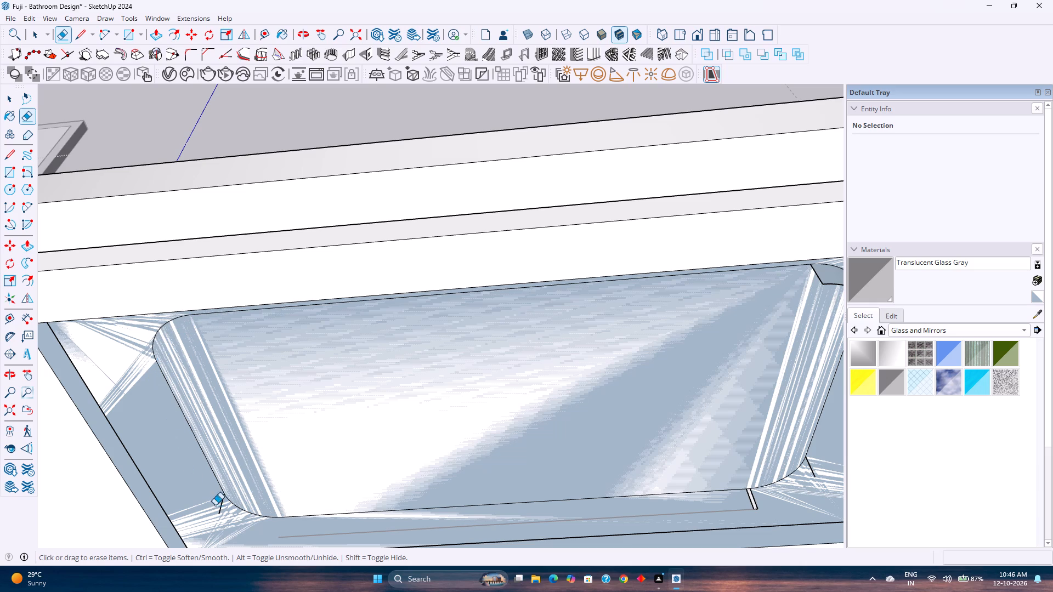
left_click(218, 508)
left_click(219, 506)
Delete the old cutout outline's left short edge and its back-left corner arc.
left_click_drag(221, 481, 214, 483)
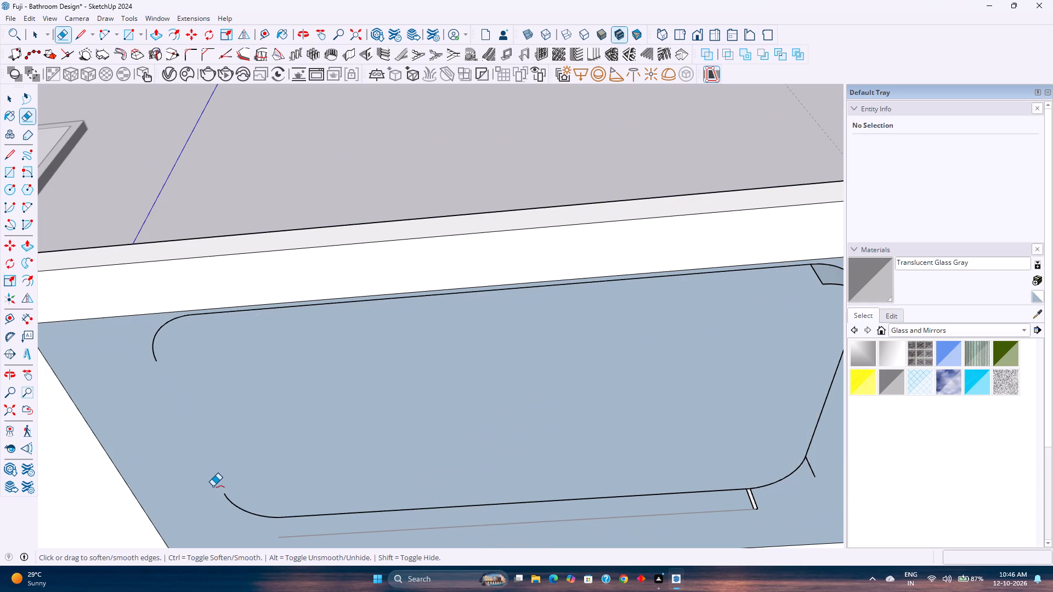
key("ctrl+z")
key("space")
double_click(227, 471)
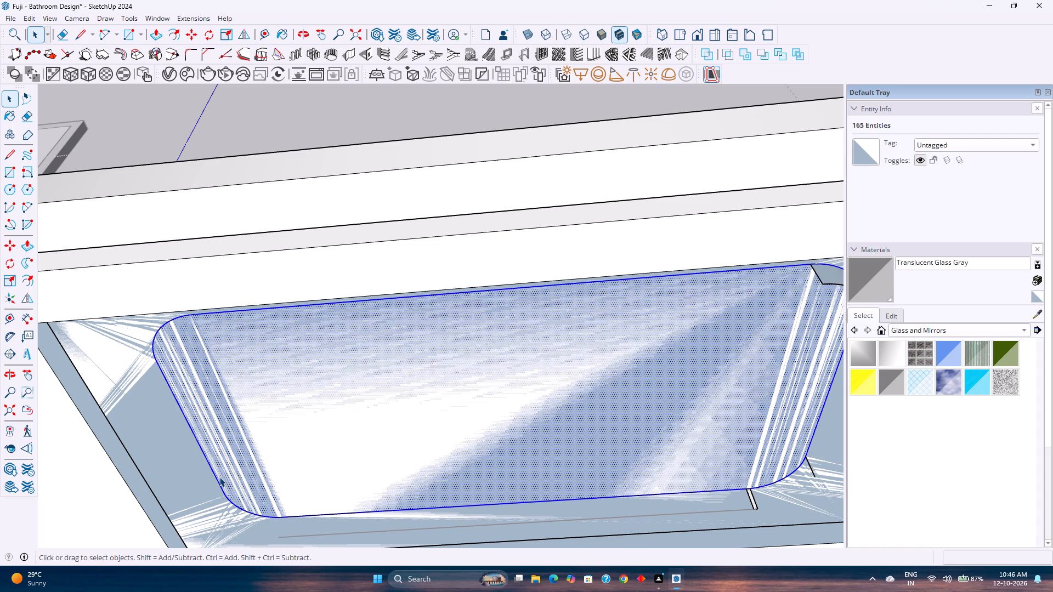
left_click(217, 481)
key("Delete")
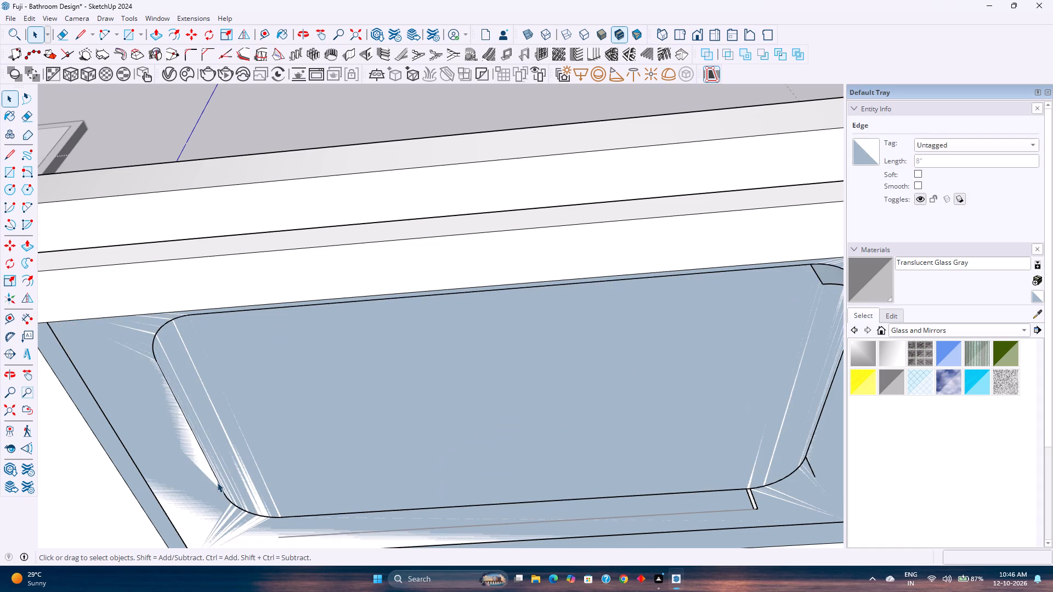
left_click(234, 504)
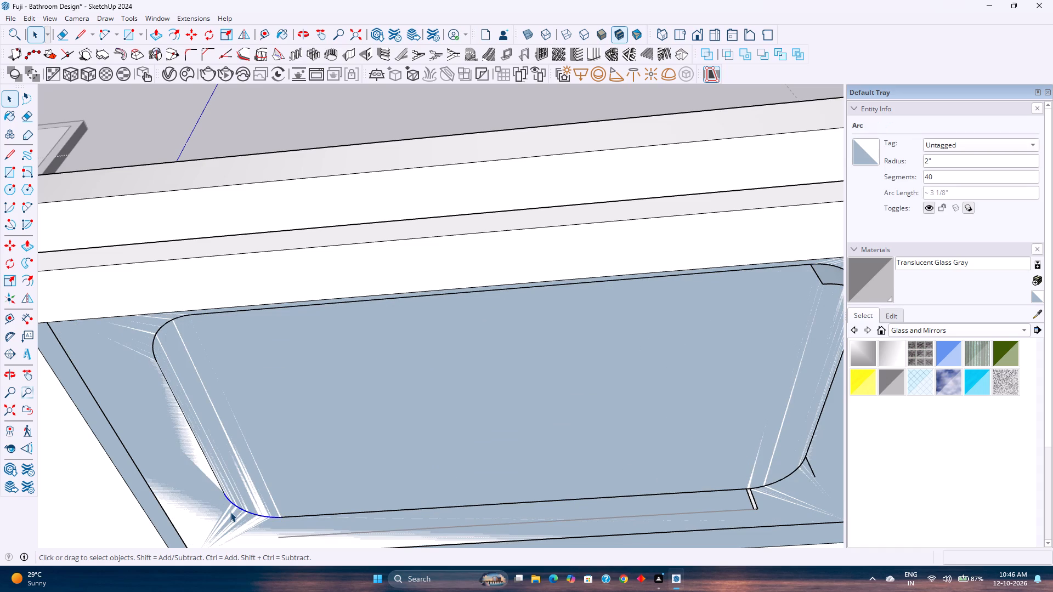
key("Delete")
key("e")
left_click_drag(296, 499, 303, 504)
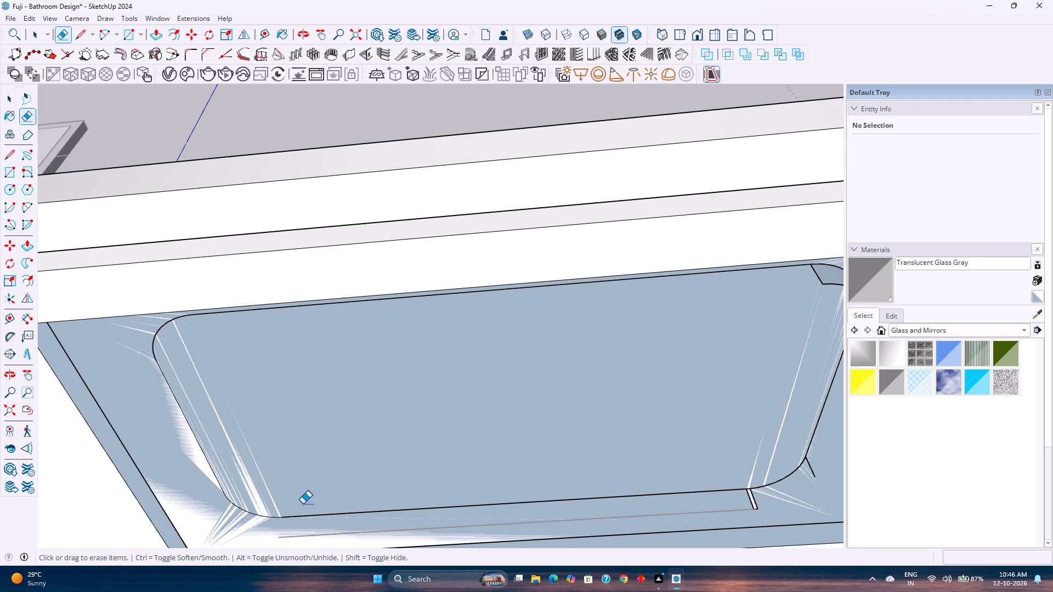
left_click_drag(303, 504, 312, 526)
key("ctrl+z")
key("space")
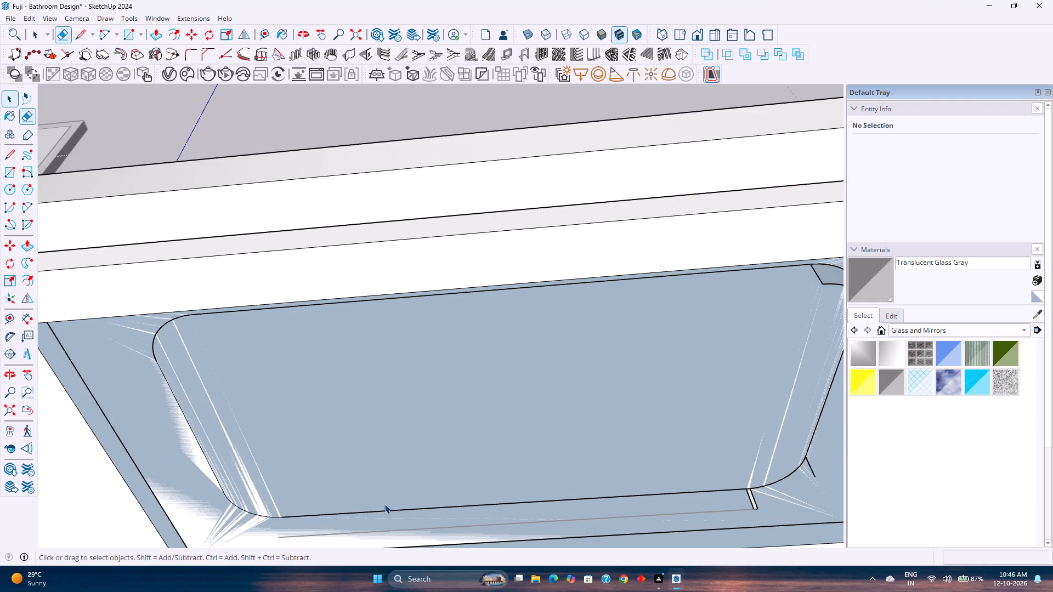
Delete the old cutout outline's back long edge and its back-right corner arc.
left_click(383, 509)
left_click(383, 513)
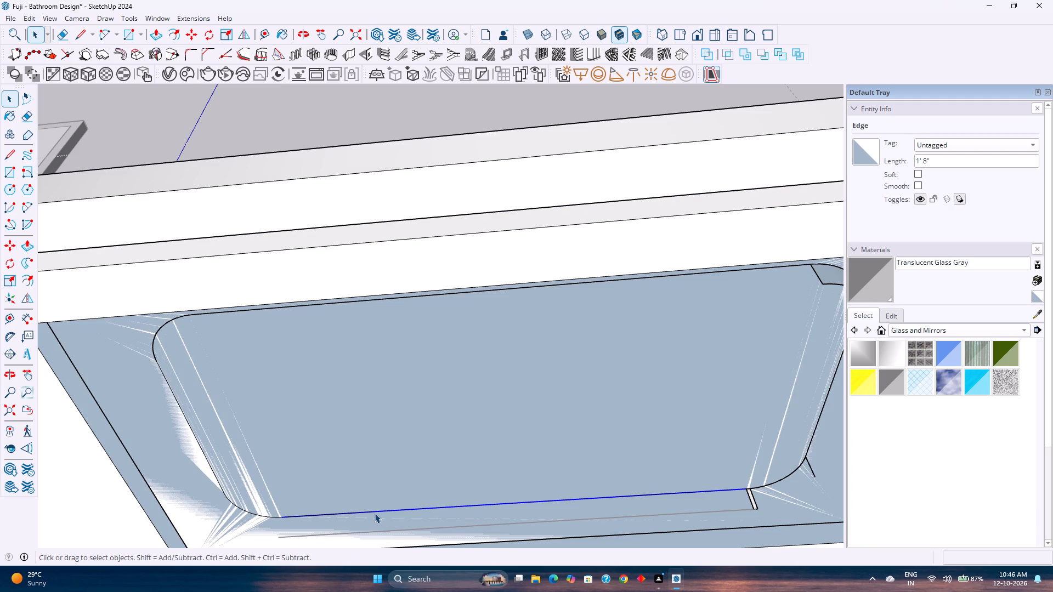
key("Delete")
left_click(766, 486)
key("Delete")
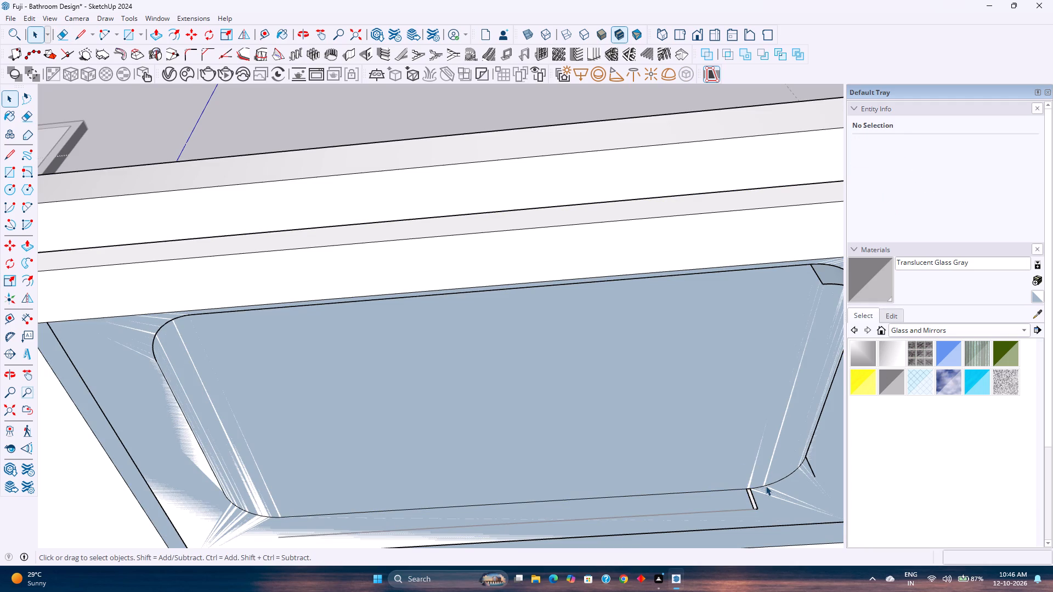
Delete the short vertical edge stubs at the old cutout's back-right corner and the outline's right short edge.
left_click(818, 426)
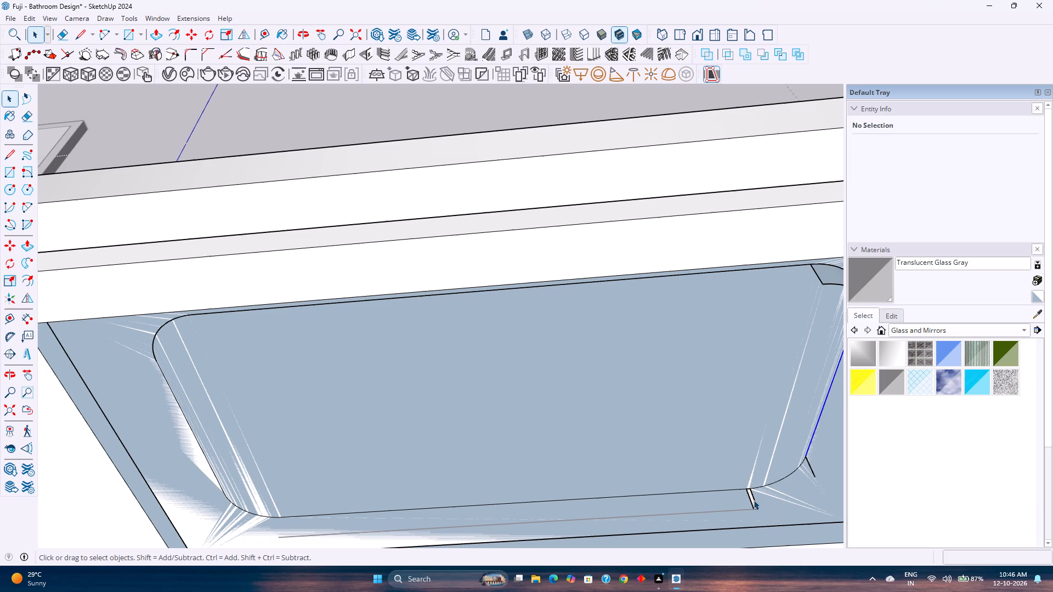
left_click(754, 496)
key("Delete")
left_click(750, 500)
key("Delete")
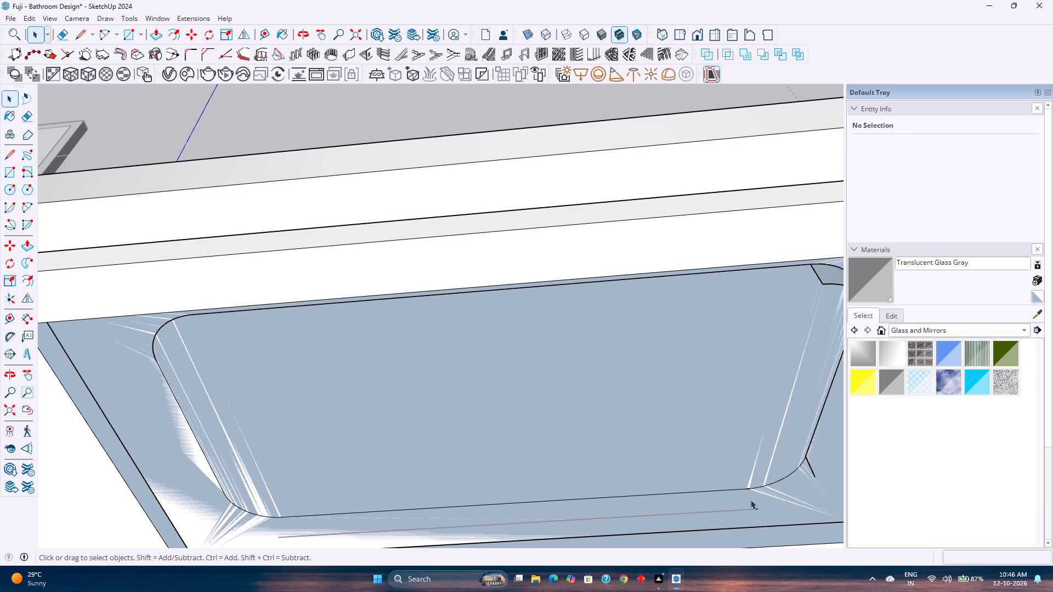
left_click(812, 470)
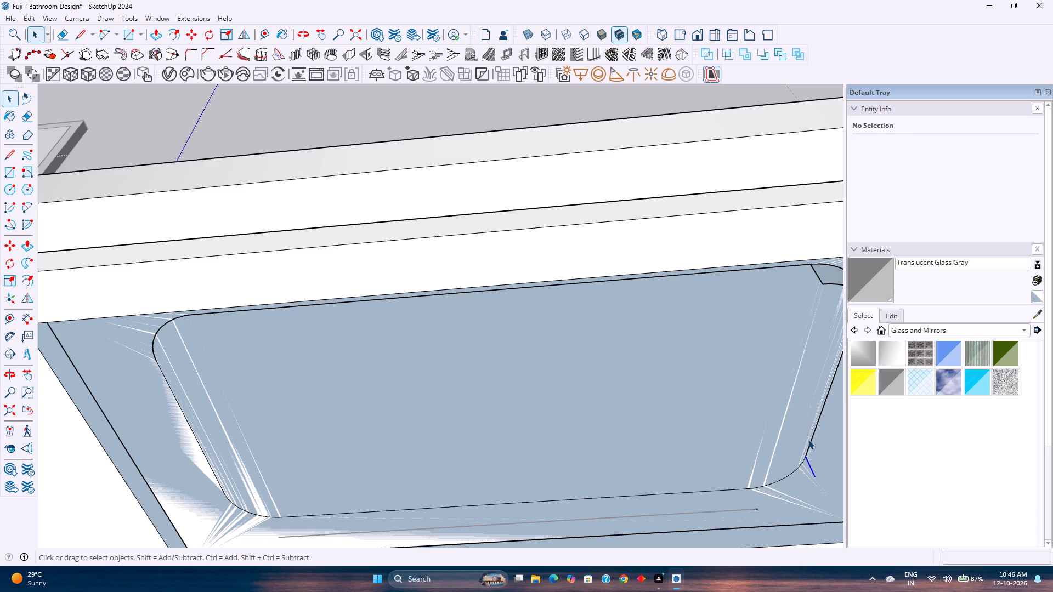
key("Delete")
left_click(814, 434)
key("Delete")
scroll(652, 473, "down", 4)
middle_click_drag(607, 465, 610, 480)
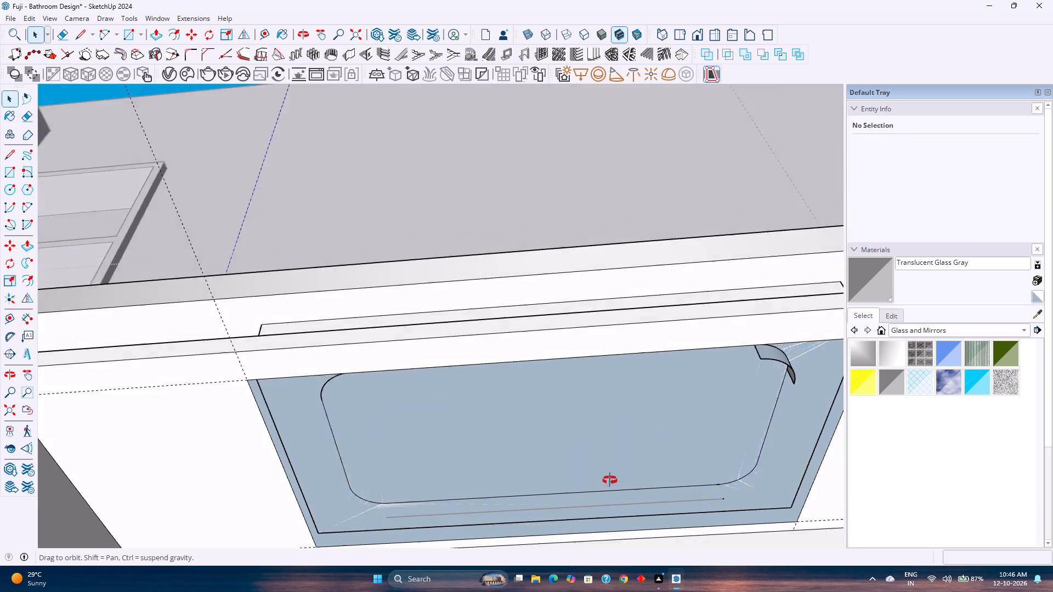
middle_click_drag(610, 480, 601, 574)
key("Escape")
Move the countertop group with its basin block 7" up, clear of the cabinet's top panel.
left_click(484, 330)
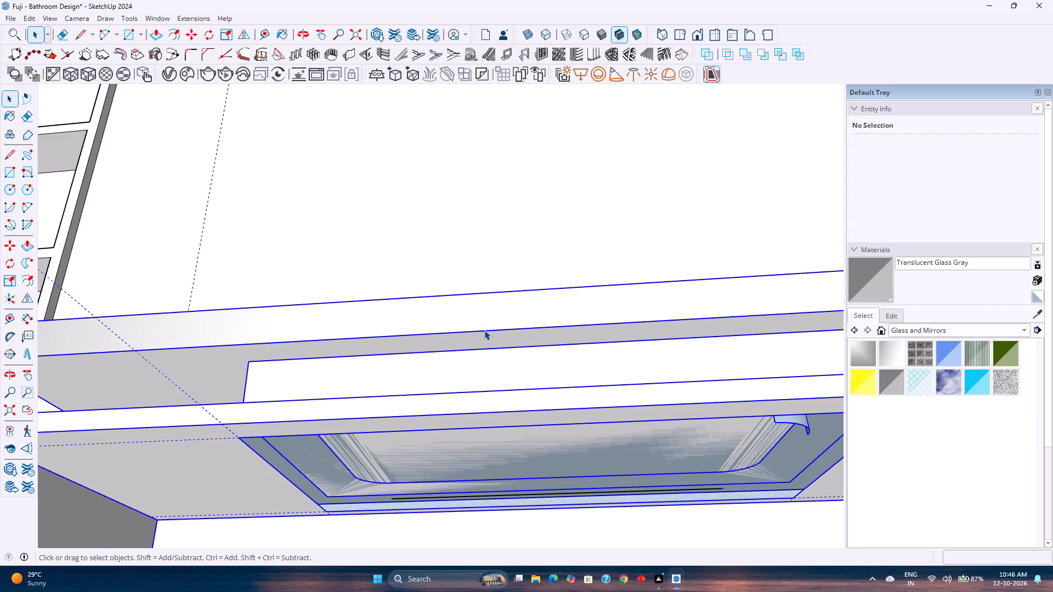
scroll(490, 337, "down", 1)
middle_click_drag(491, 341, 503, 374)
double_click(495, 328)
scroll(495, 328, "down", 4)
right_click(495, 328)
middle_click_drag(495, 328, 482, 353)
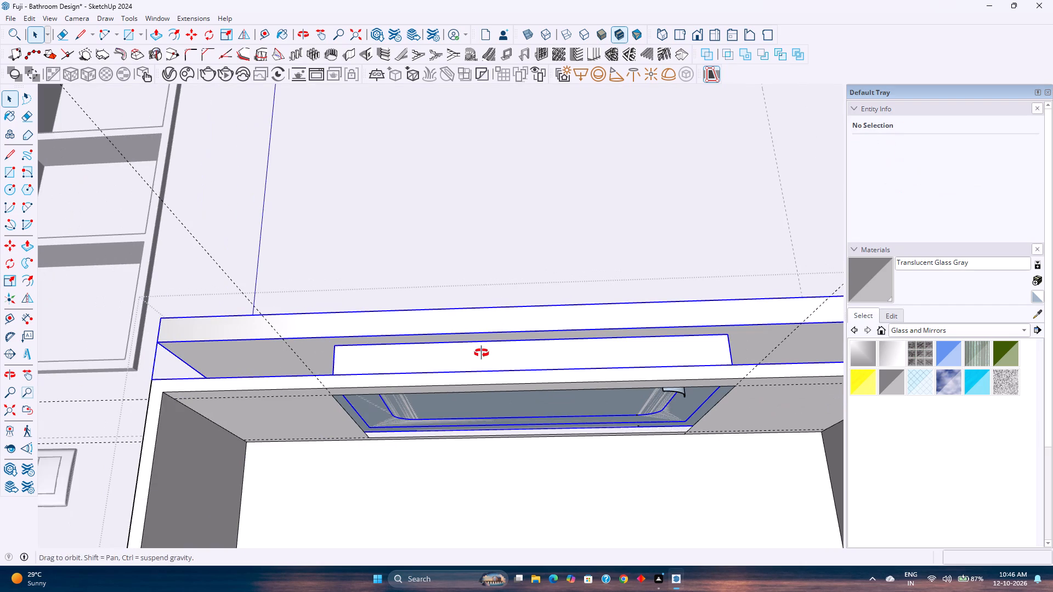
middle_click_drag(482, 353, 475, 363)
key("m")
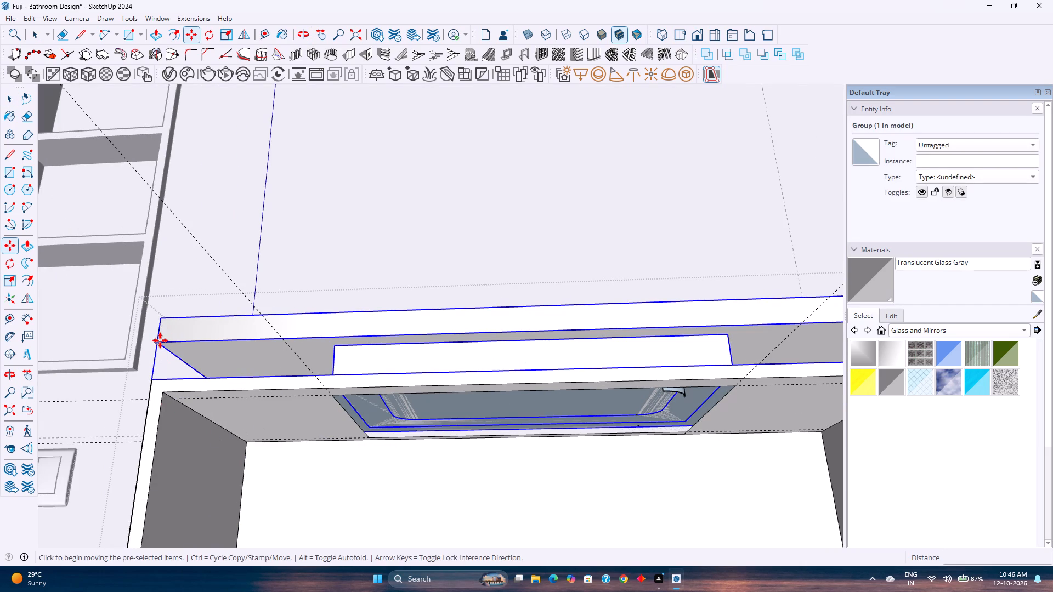
left_click(160, 340)
left_click(171, 261)
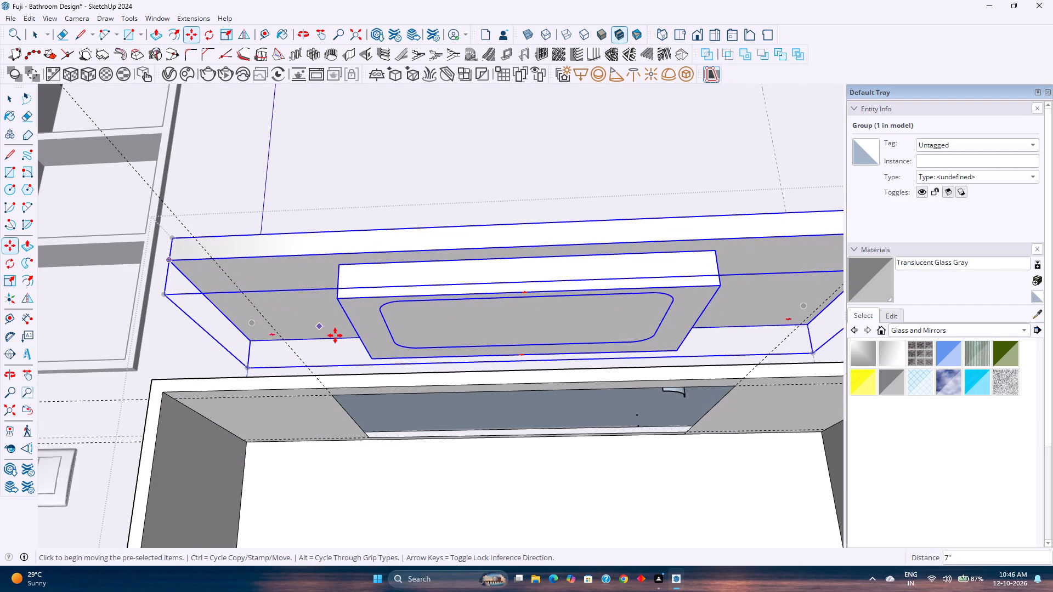
Delete the old outline's front long edge and front-right corner arc from the top panel's upper face.
key("space")
middle_click_drag(502, 358, 511, 487)
scroll(558, 483, "up", 4)
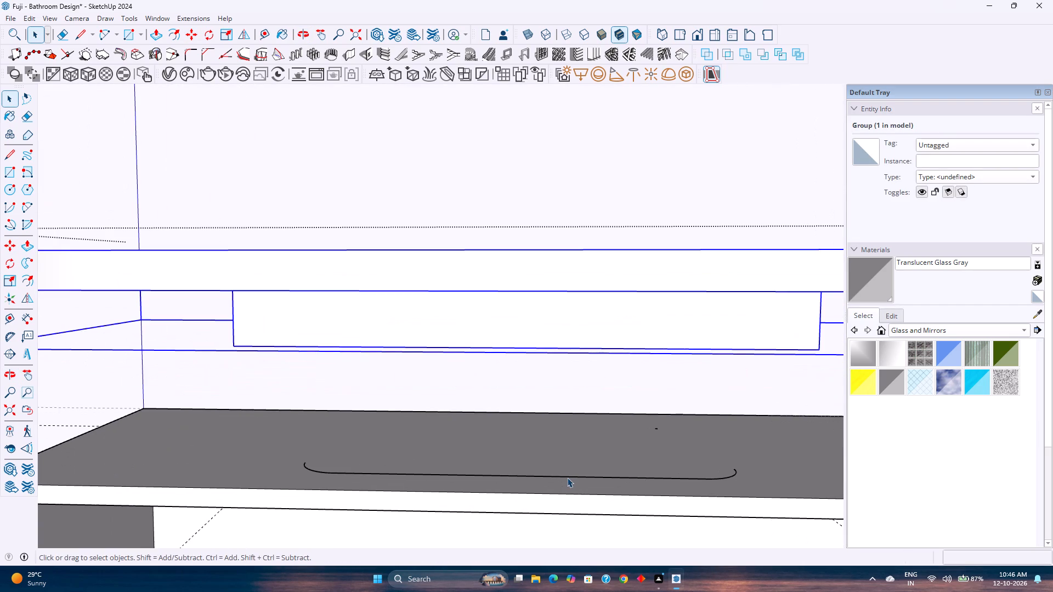
left_click(567, 477)
key("Delete")
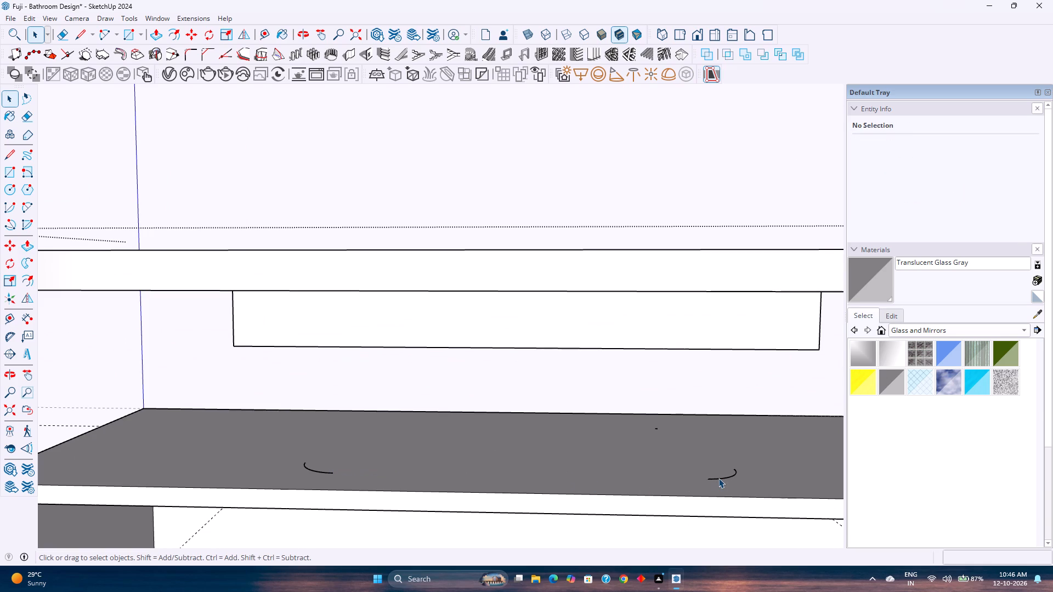
left_click(722, 478)
key("Delete")
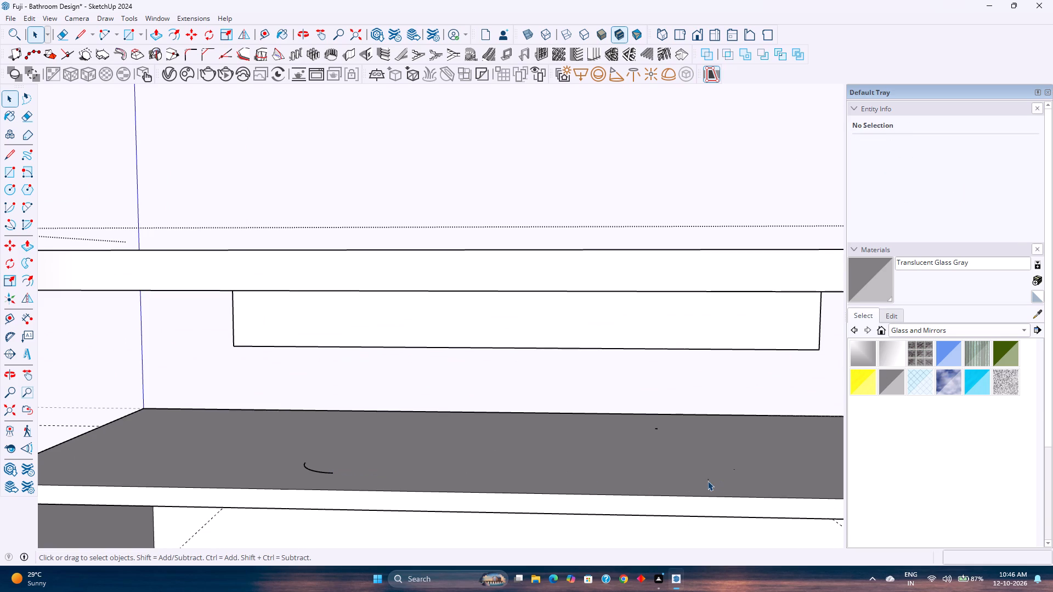
left_click(707, 481)
key("Delete")
key("ctrl+z")
Delete the leftover lower arc and its two vertical edges at the old cutout's front-right corner on the panel's underside.
middle_click_drag(573, 523, 558, 316)
scroll(681, 312, "up", 6)
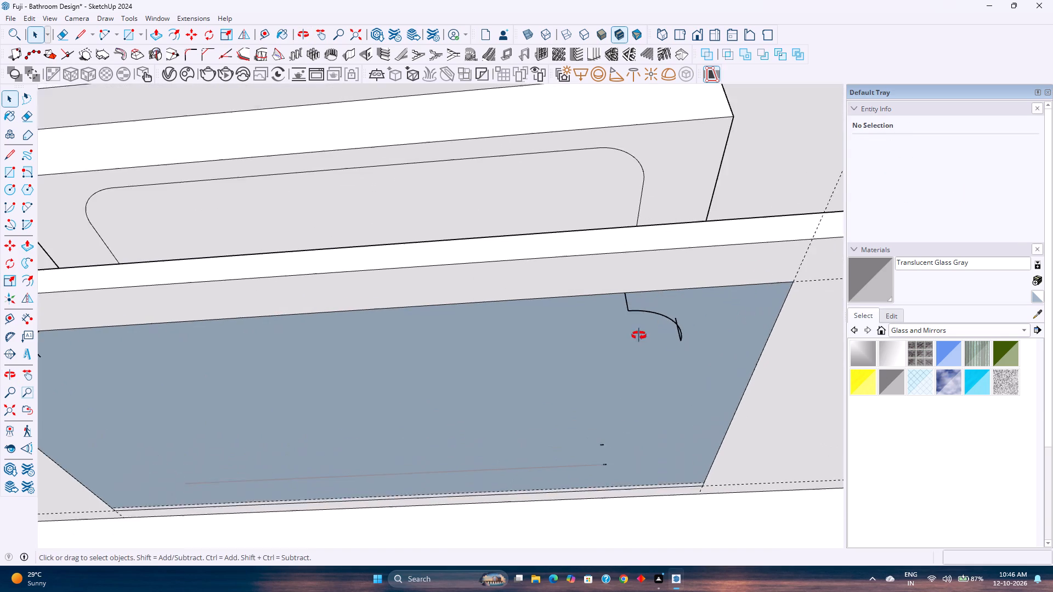
middle_click_drag(639, 335, 728, 347)
left_click(667, 354)
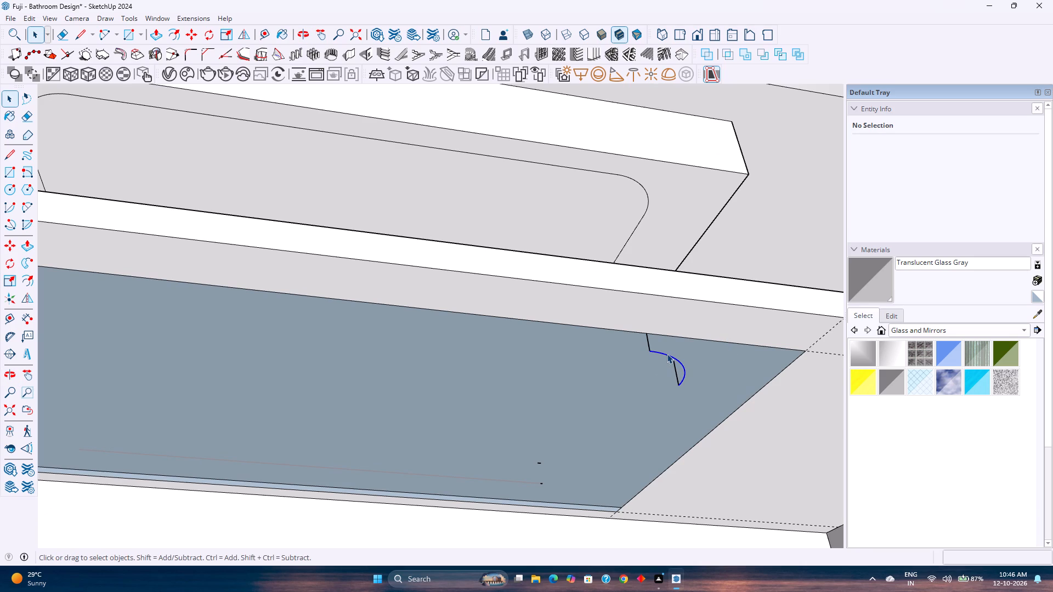
key("Delete")
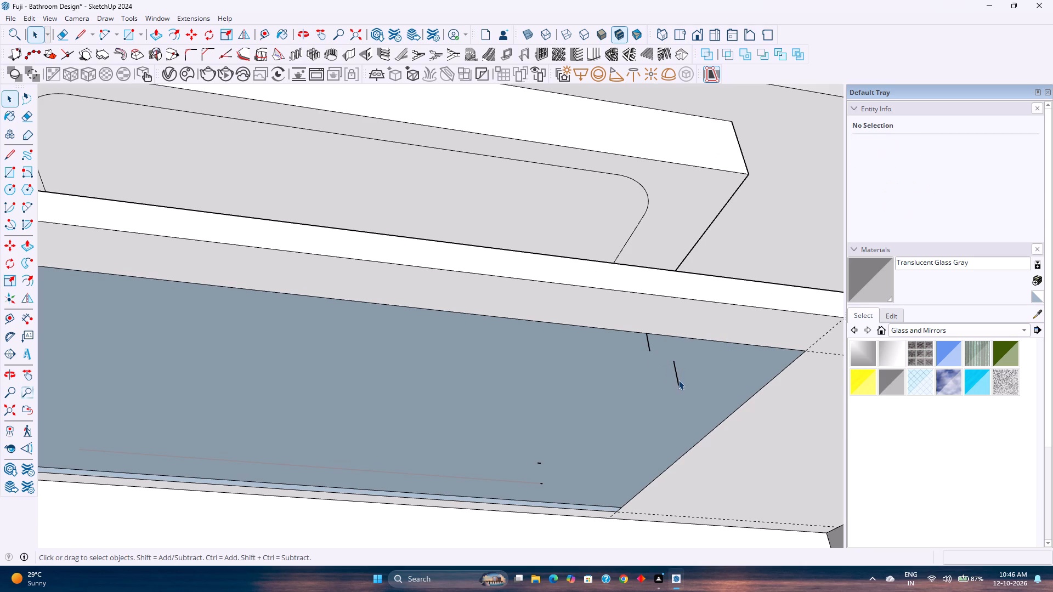
left_click(678, 380)
key("Delete")
left_click(649, 351)
key("Delete")
Delete the tiny leftover edge fragments near the old cutout's back-right corner on the panel's underside.
left_click(539, 464)
key("Delete")
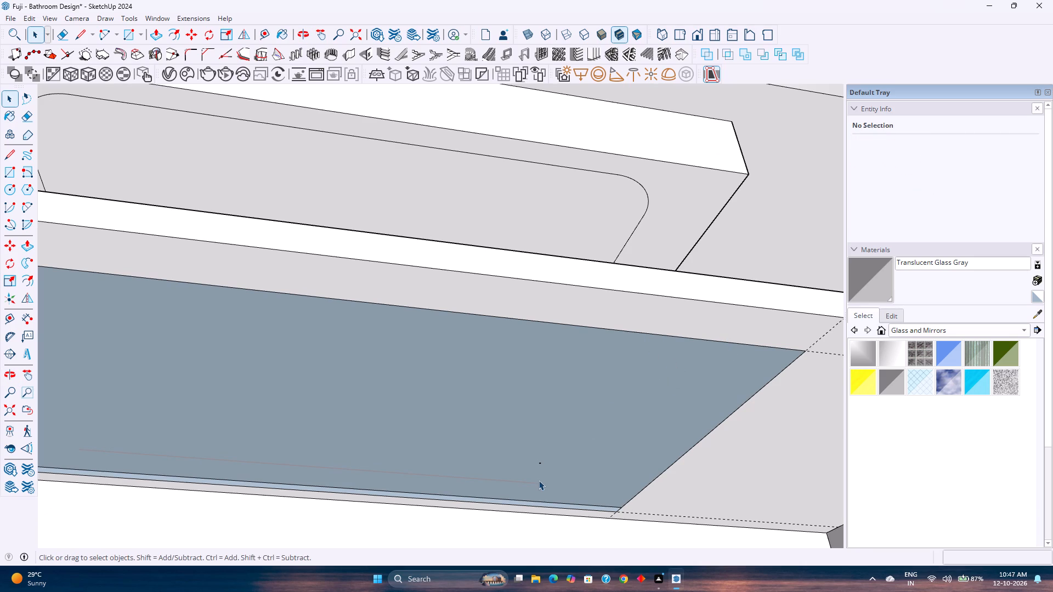
left_click(541, 464)
key("Delete")
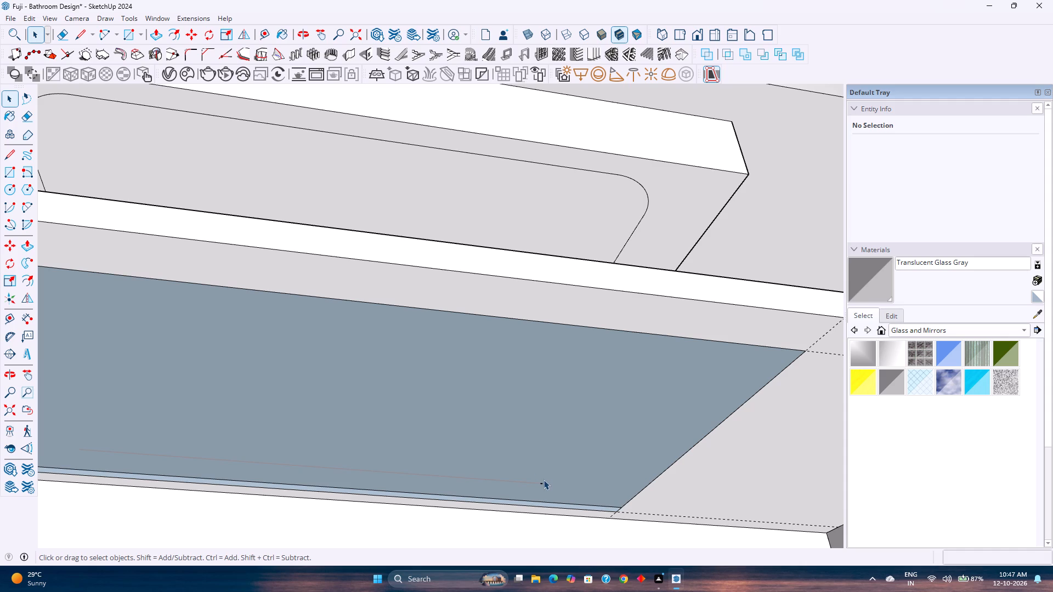
left_click(542, 485)
key("Delete")
scroll(540, 479, "down", 5)
middle_click_drag(392, 491, 493, 465, "shift")
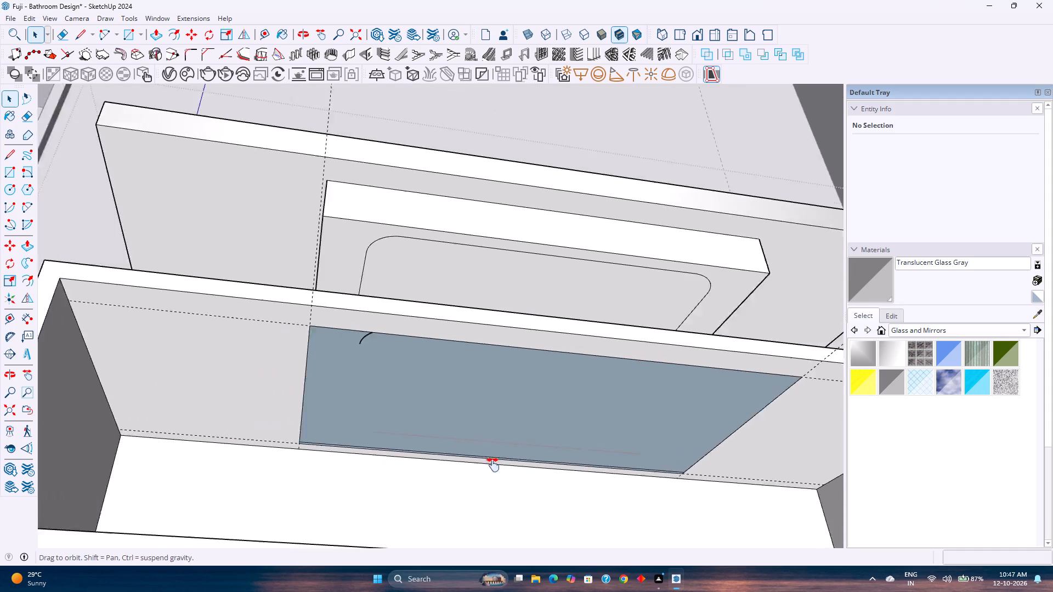
Delete the leftover arc near the old cutout's back-left corner on the top panel's underside.
middle_click_drag(493, 465, 534, 484, "shift")
scroll(417, 361, "down", 1)
scroll(417, 360, "up", 5)
left_click(423, 369)
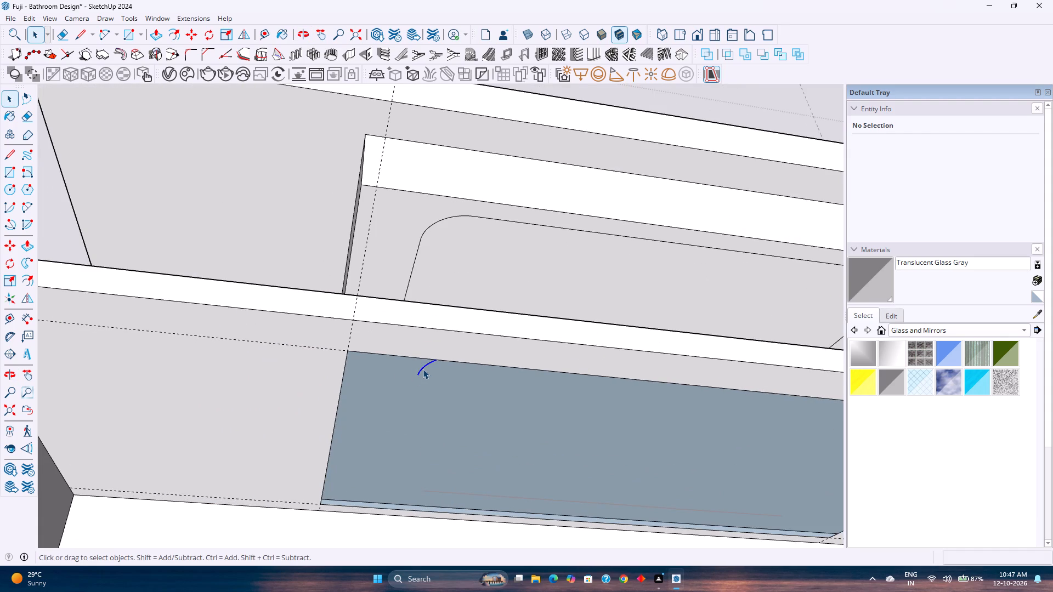
key("Delete")
Delete the remaining long straight line of the old cutout within the top panel's rectangular opening.
middle_click_drag(428, 456, 285, 357)
scroll(285, 357, "down", 3)
middle_click_drag(290, 359, 319, 423)
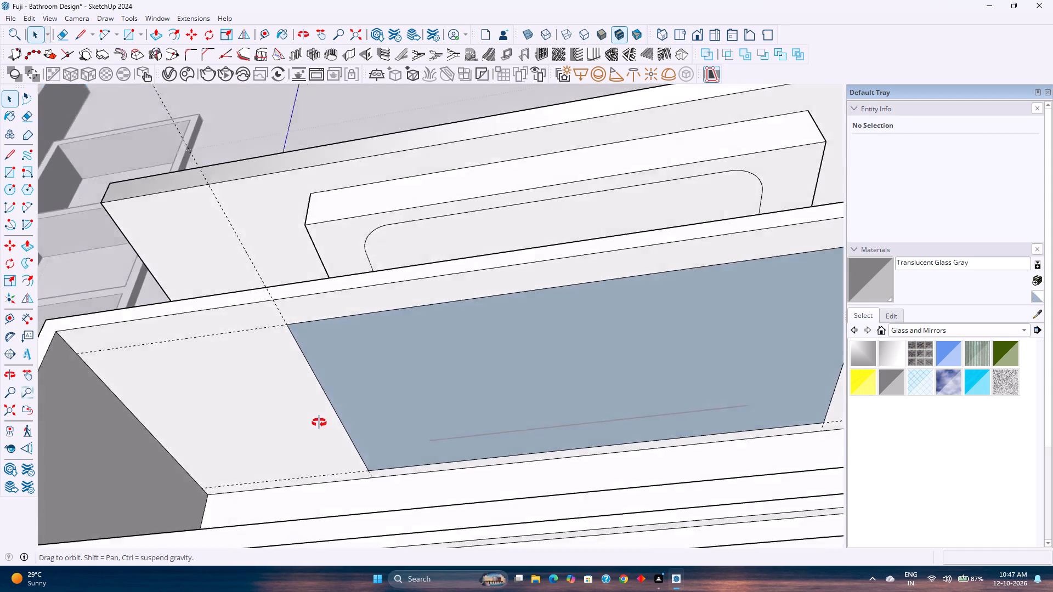
middle_click_drag(319, 423, 321, 429)
middle_click_drag(471, 373, 471, 549)
middle_click_drag(491, 354, 506, 279)
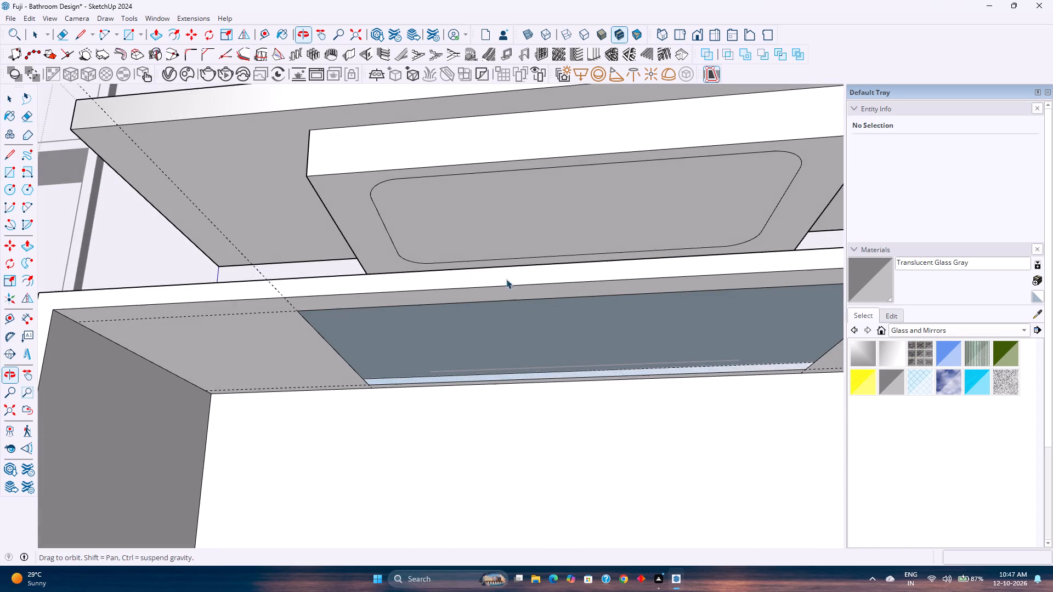
key("Escape")
left_click(517, 368)
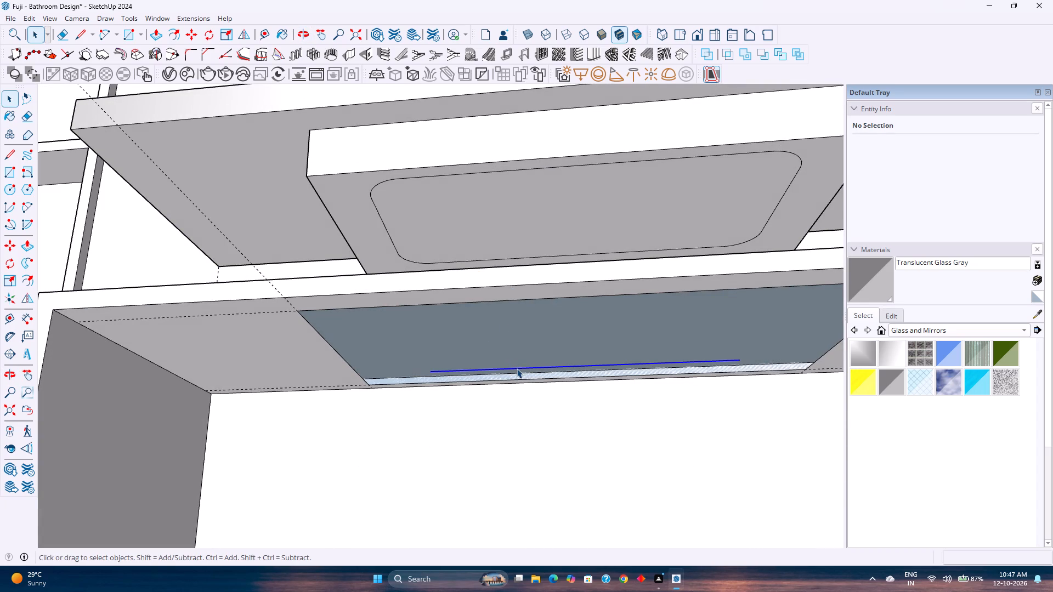
key("Delete")
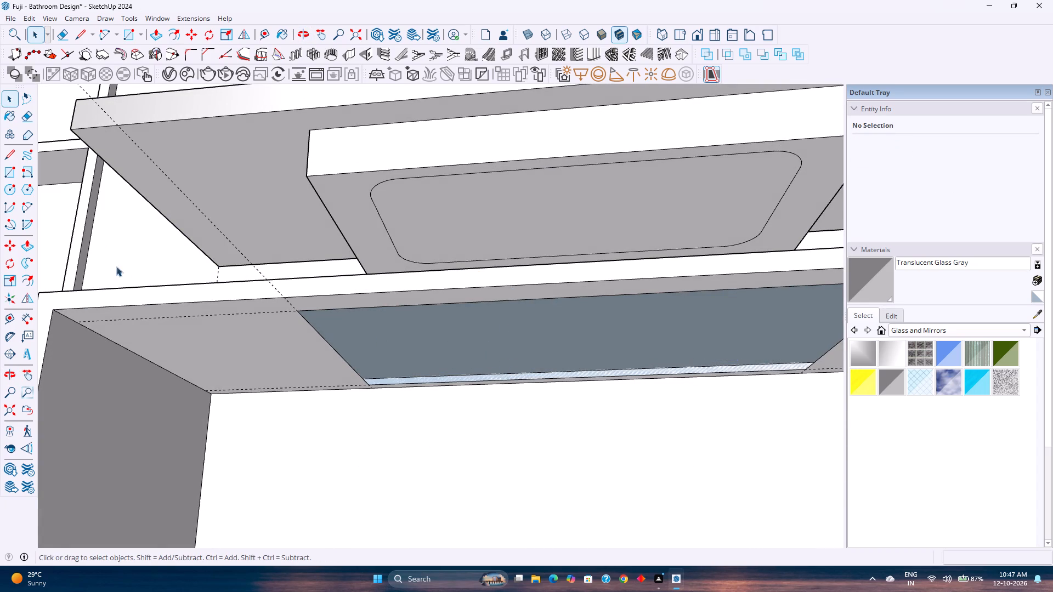
Unhide the last hidden geometry inside the cabinet group to restore the top panel's rectangular underside face.
left_click(152, 301)
double_click(155, 301)
triple_click(150, 298)
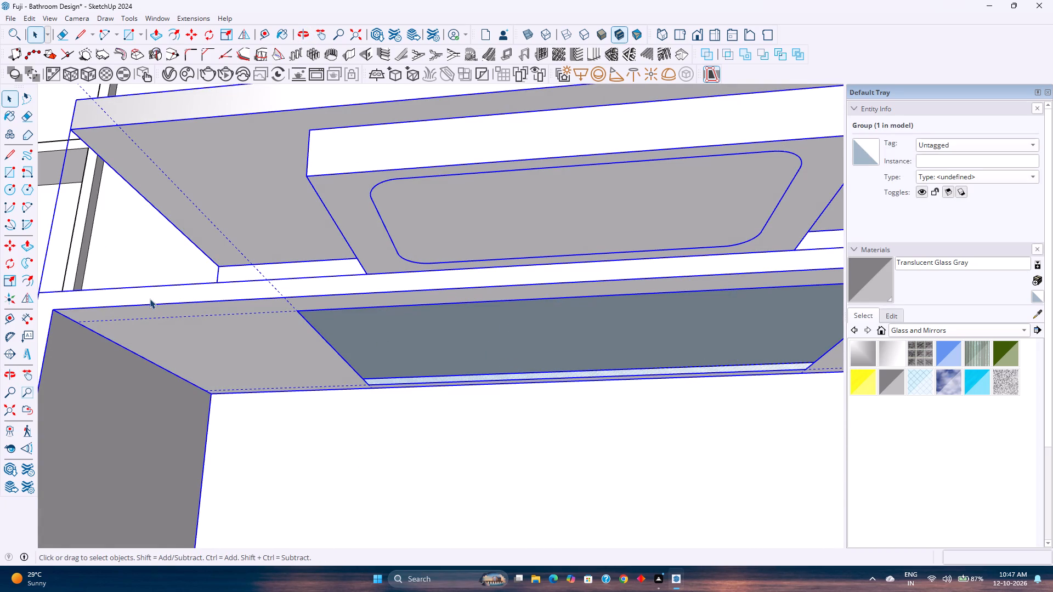
left_click(24, 16)
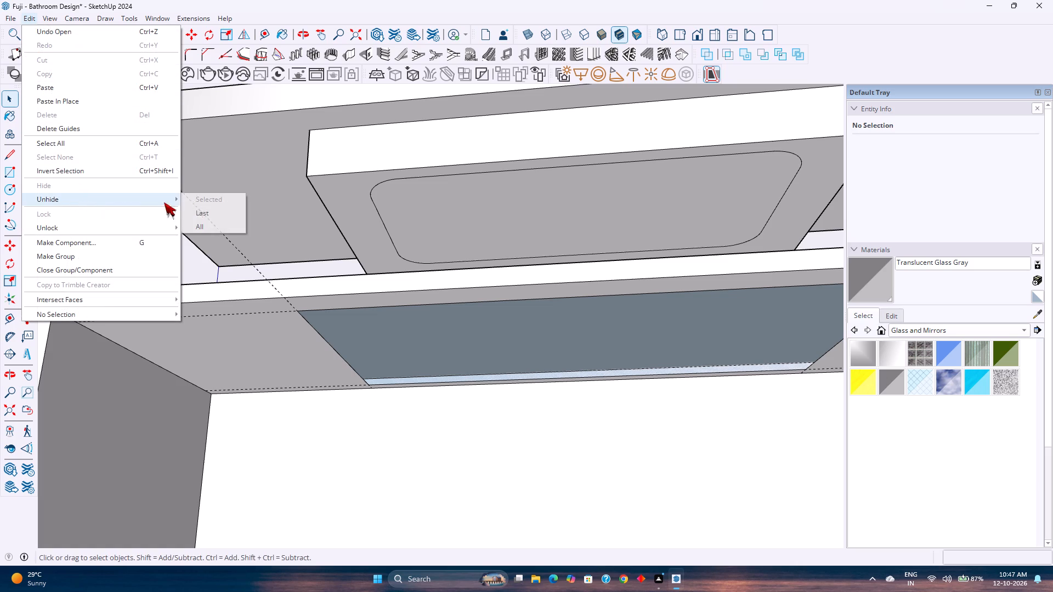
left_click(223, 217)
Push the rectangular underside face 1" through the top panel to cut the basin opening.
middle_click_drag(294, 327, 276, 281)
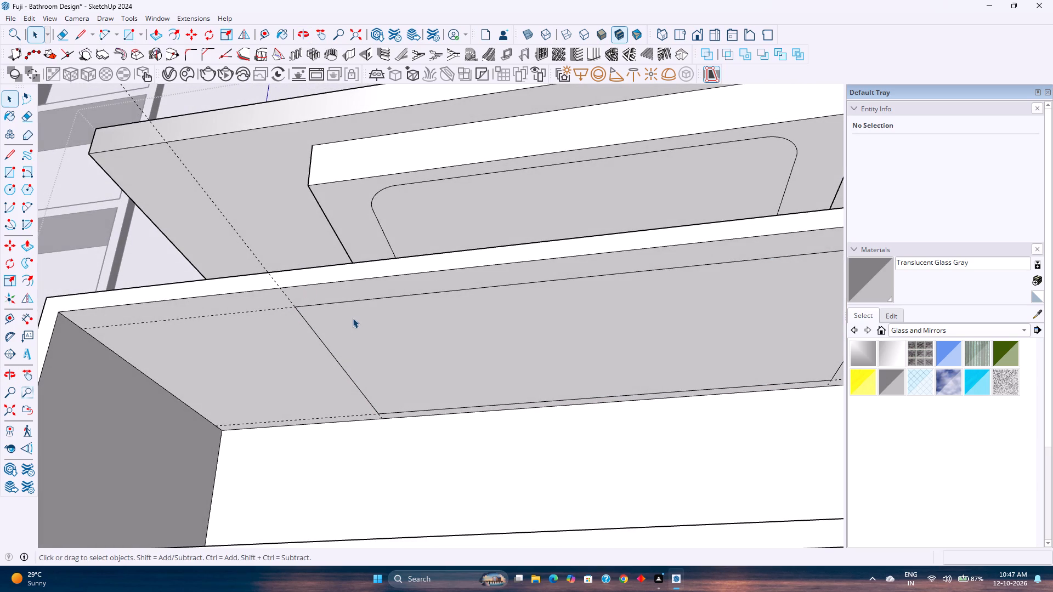
key("p")
left_click(445, 365)
key("1")
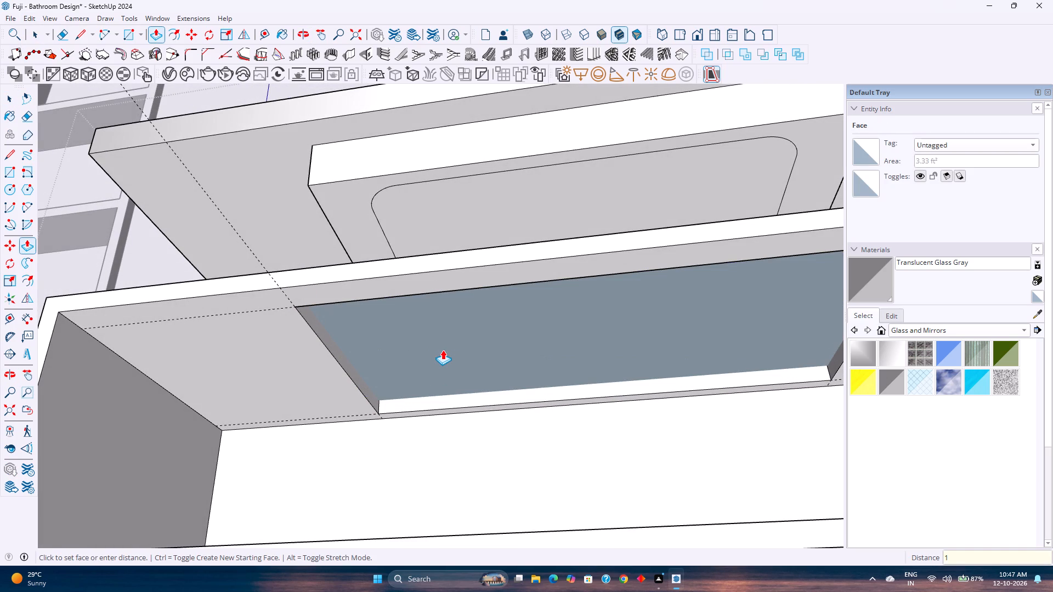
key("Return")
key("space")
middle_click_drag(425, 341, 437, 377)
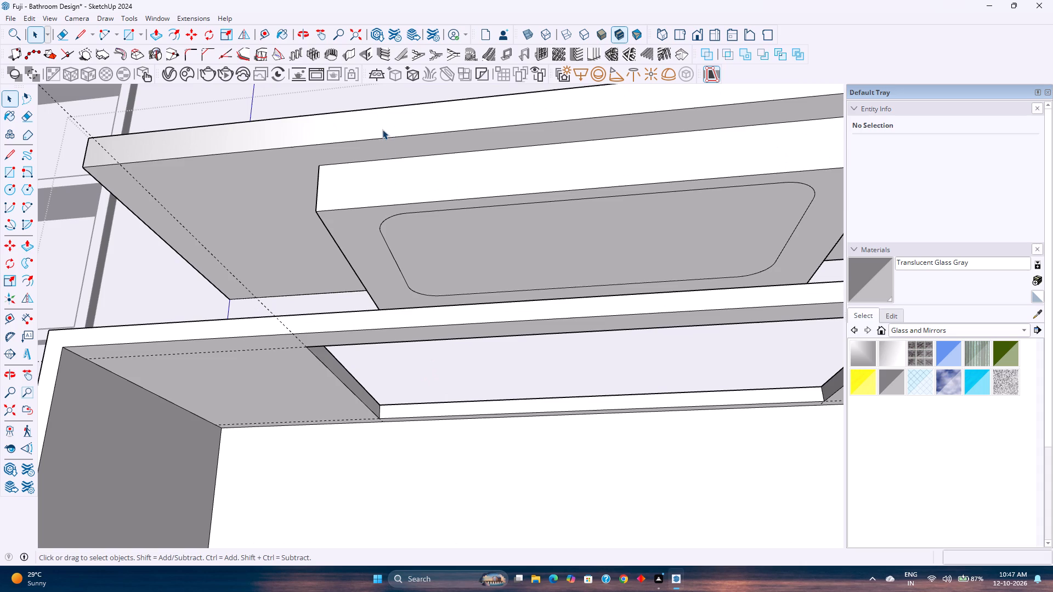
Lower the countertop group about 10" into the opening, aligning the slab's lower corner with the cabinet's top corner.
left_click(407, 213)
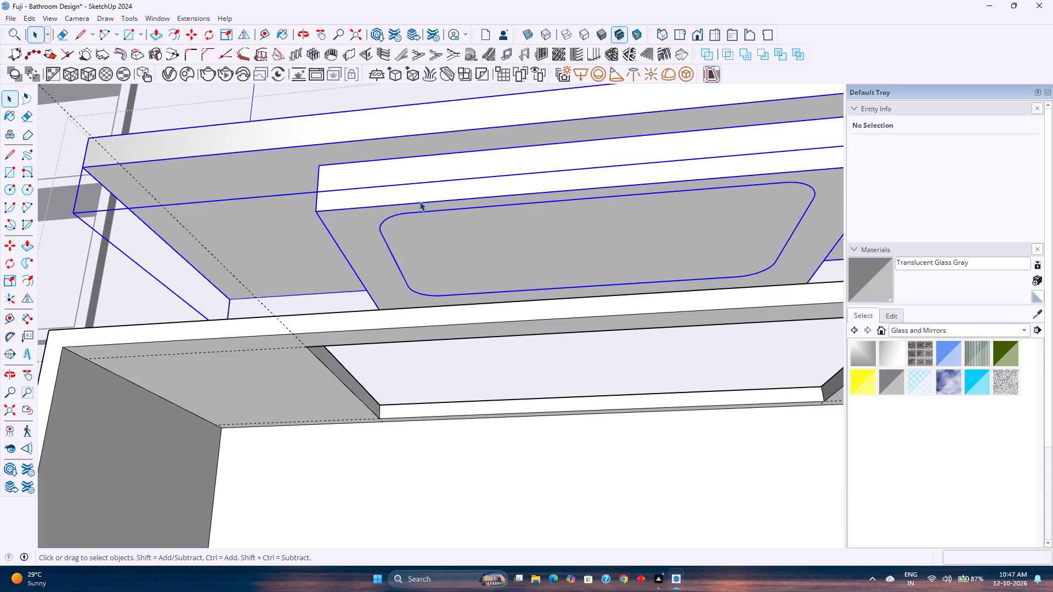
key("m")
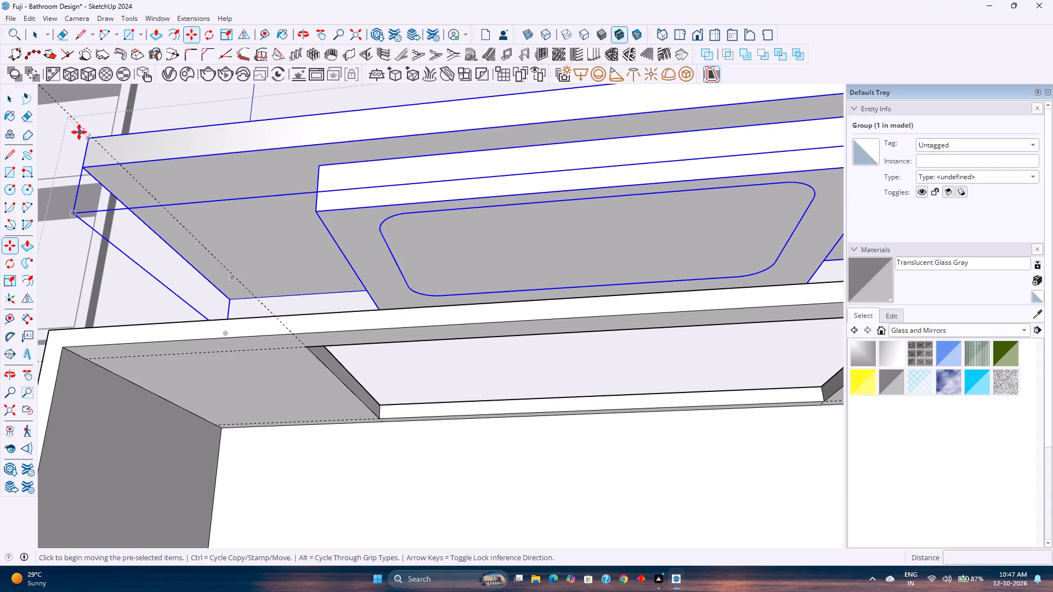
left_click(88, 139)
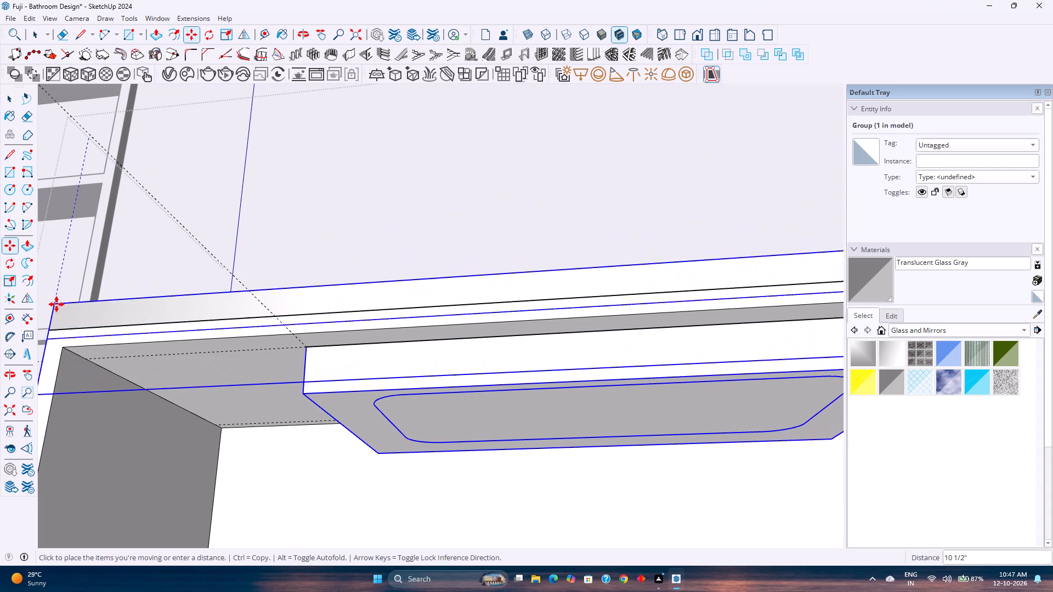
left_click(54, 293)
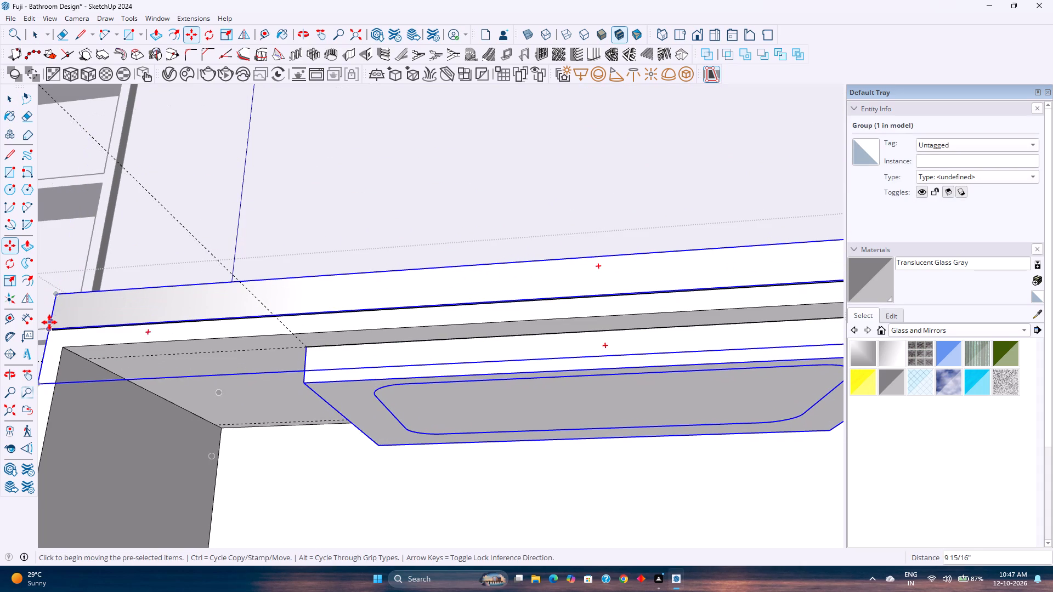
scroll(49, 322, "up", 11)
middle_click_drag(115, 333, 325, 288, "shift")
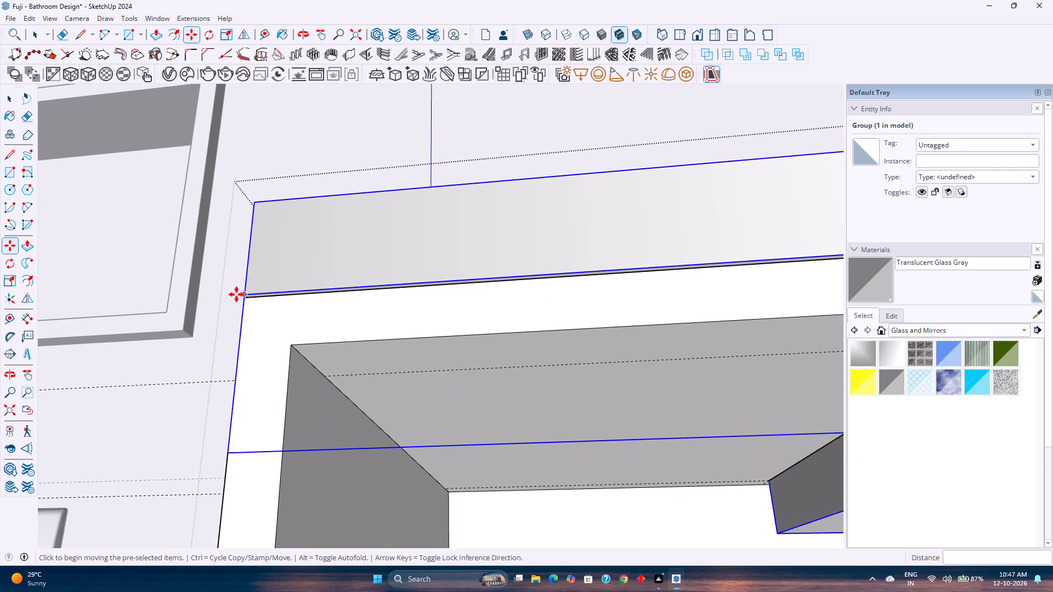
scroll(236, 294, "up", 5)
scroll(269, 300, "down", 4)
left_click(281, 303)
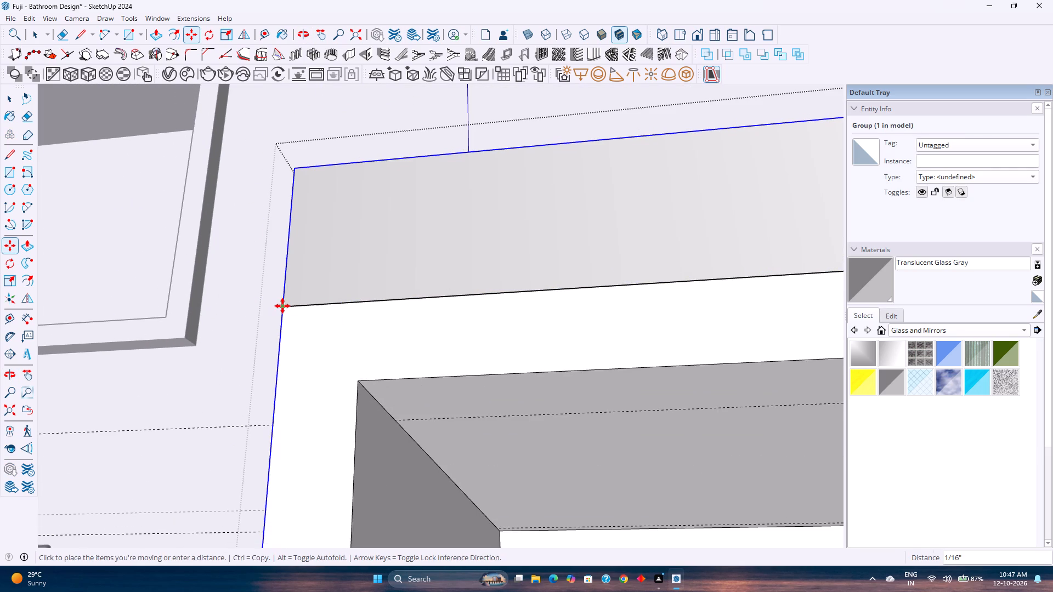
left_click(282, 306)
key("space")
scroll(312, 271, "down", 4)
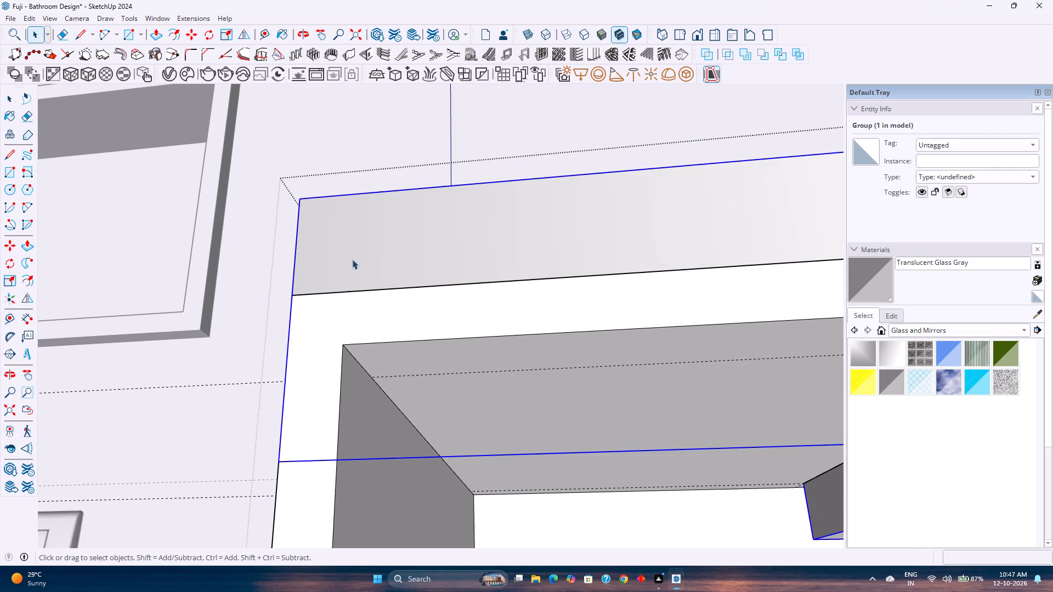
Unhide all hidden parts of the vanity.
key("space")
left_click(24, 18)
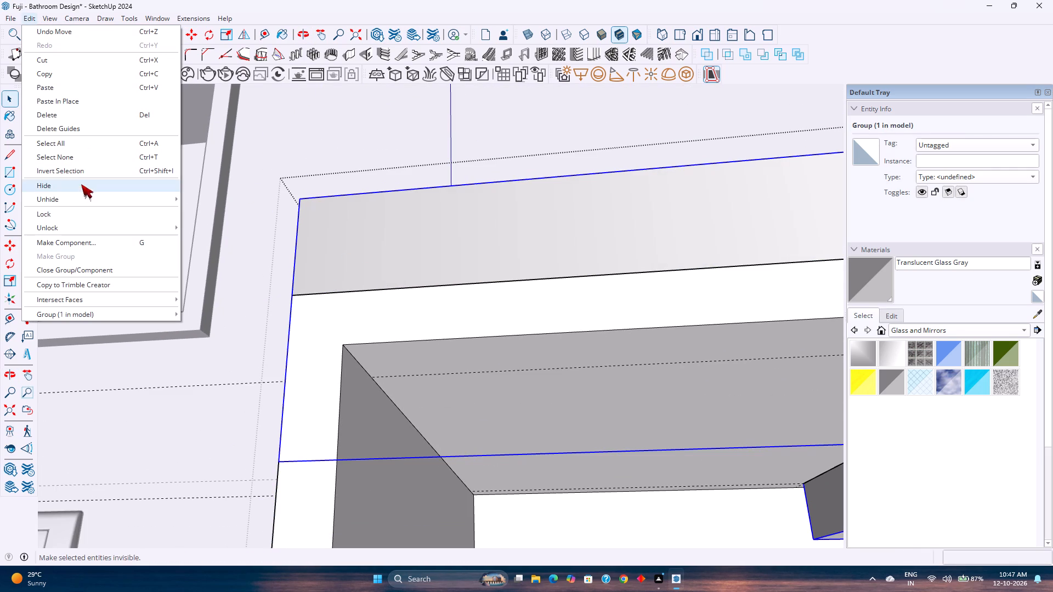
left_click(82, 197)
left_click(232, 225)
Examine how the countertop and basin sit on the vanity from the front and the left end.
scroll(234, 229, "down", 4)
middle_click_drag(233, 237, 249, 275)
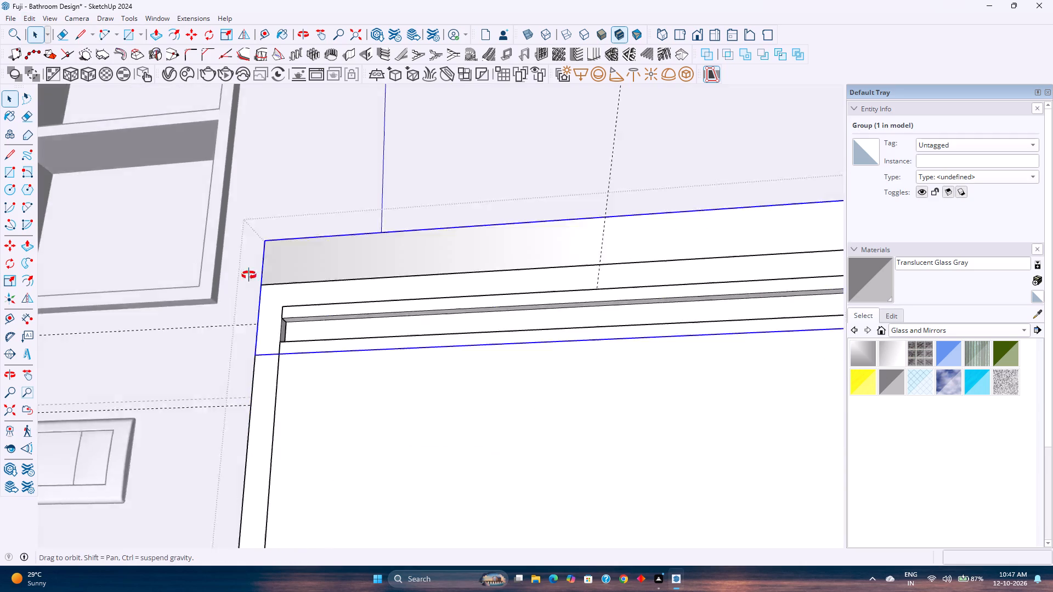
middle_click_drag(249, 275, 354, 372)
key("Escape")
scroll(548, 396, "down", 2)
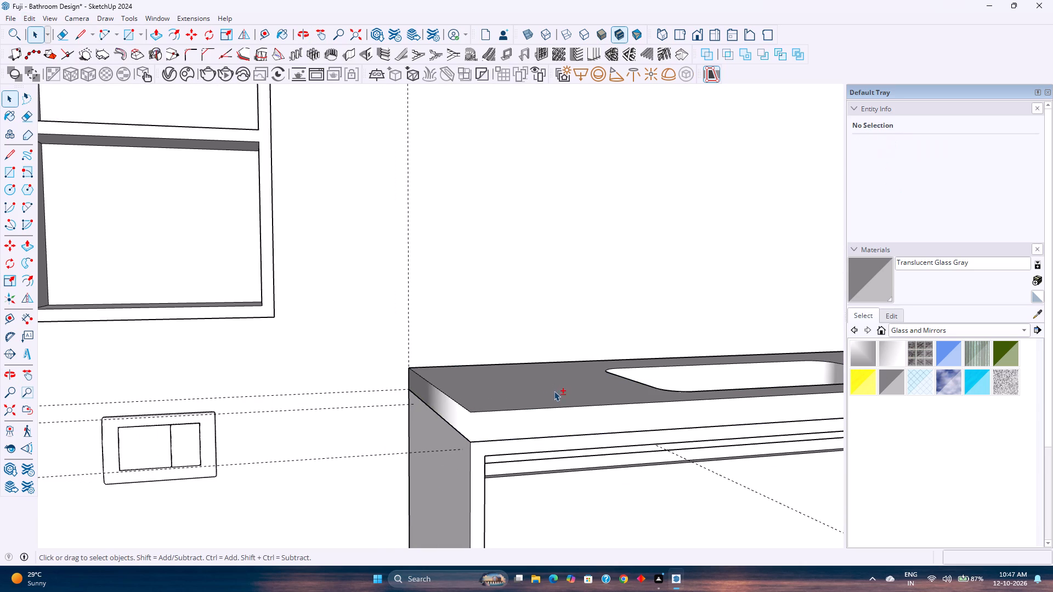
middle_click_drag(548, 392, 457, 302, "shift")
middle_click_drag(455, 300, 449, 434)
middle_click_drag(606, 394, 601, 391, "shift")
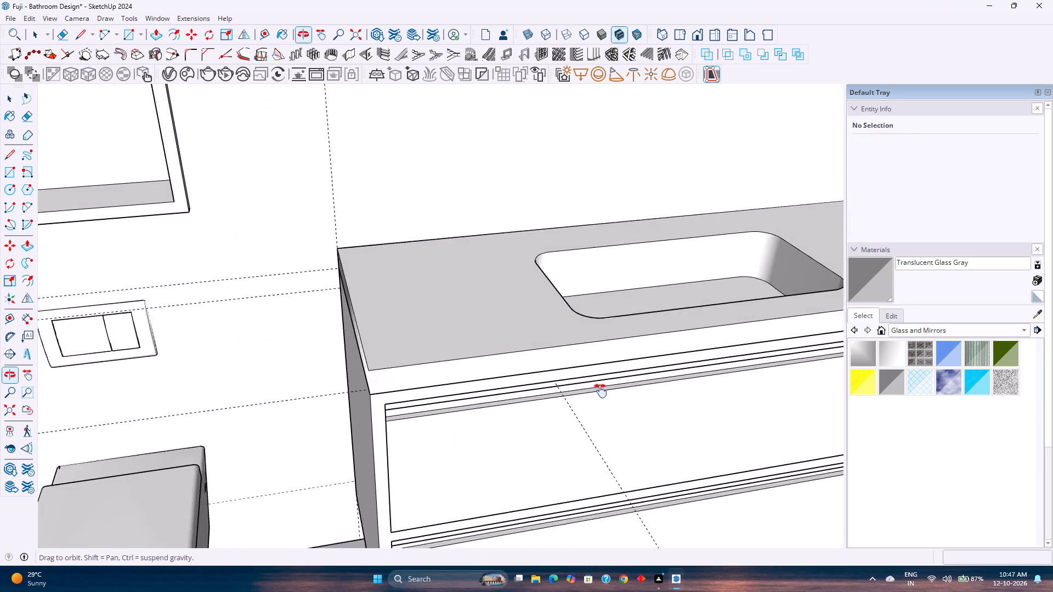
middle_click_drag(601, 391, 349, 323, "shift")
middle_click_drag(507, 323, 670, 318)
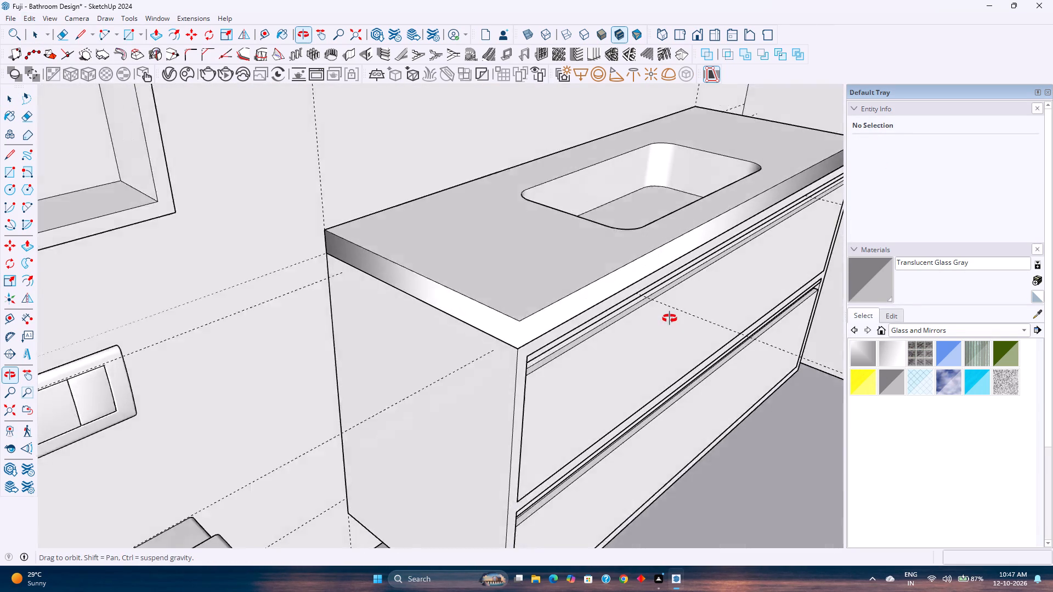
middle_click_drag(670, 318, 687, 310)
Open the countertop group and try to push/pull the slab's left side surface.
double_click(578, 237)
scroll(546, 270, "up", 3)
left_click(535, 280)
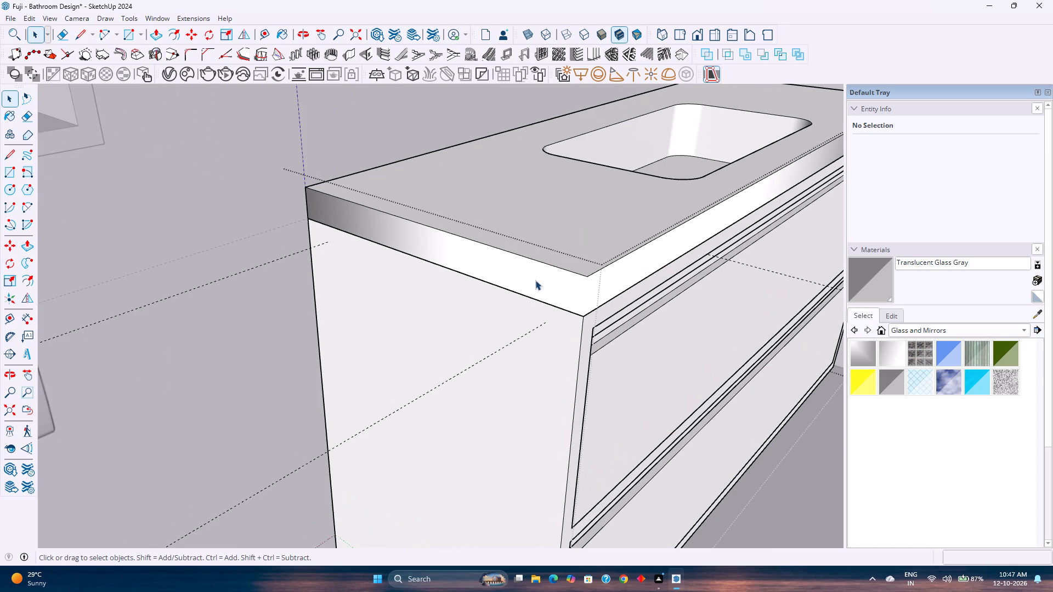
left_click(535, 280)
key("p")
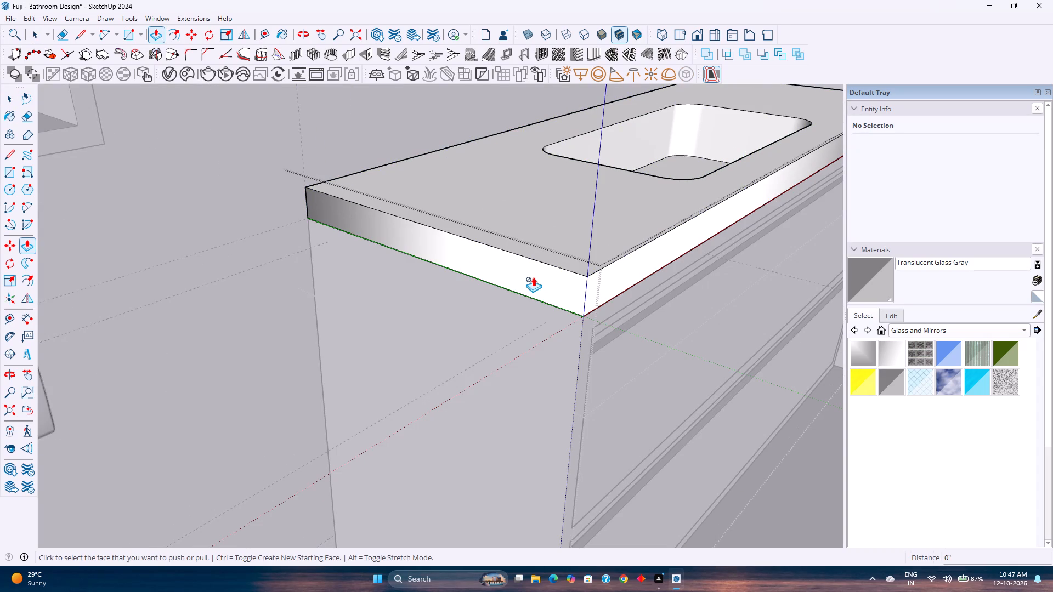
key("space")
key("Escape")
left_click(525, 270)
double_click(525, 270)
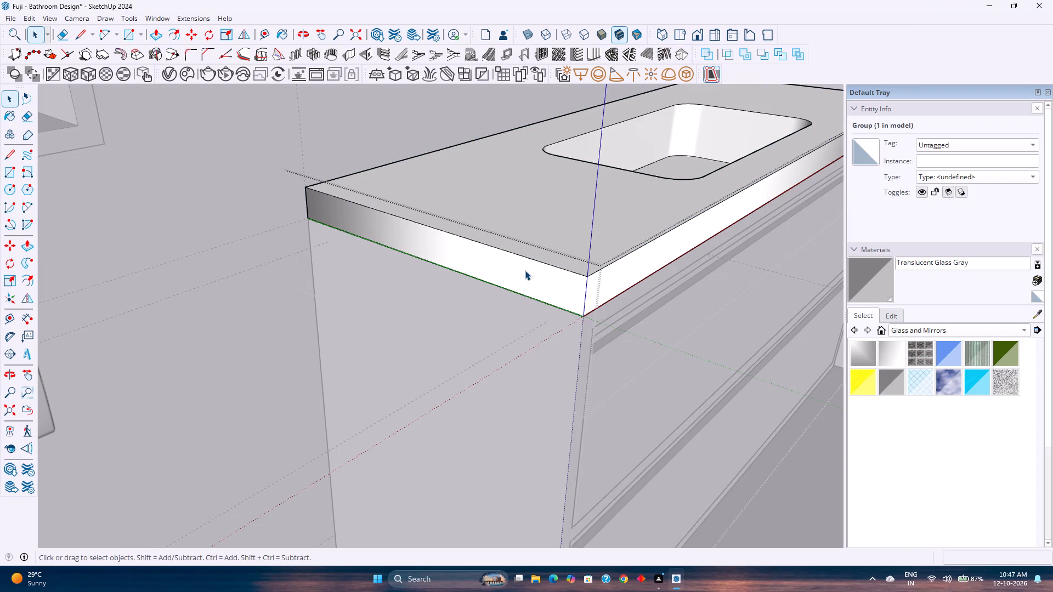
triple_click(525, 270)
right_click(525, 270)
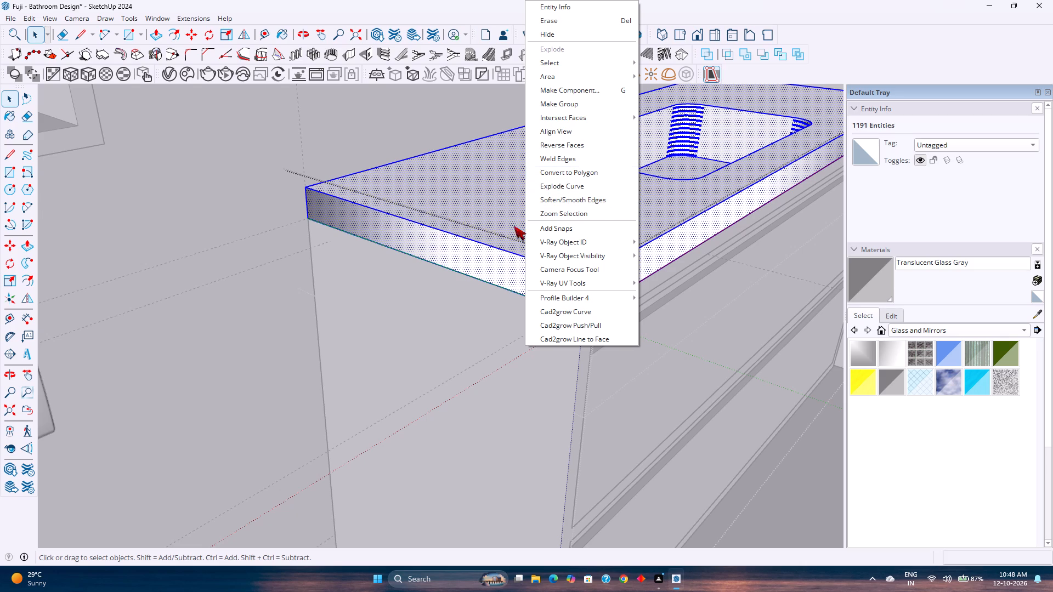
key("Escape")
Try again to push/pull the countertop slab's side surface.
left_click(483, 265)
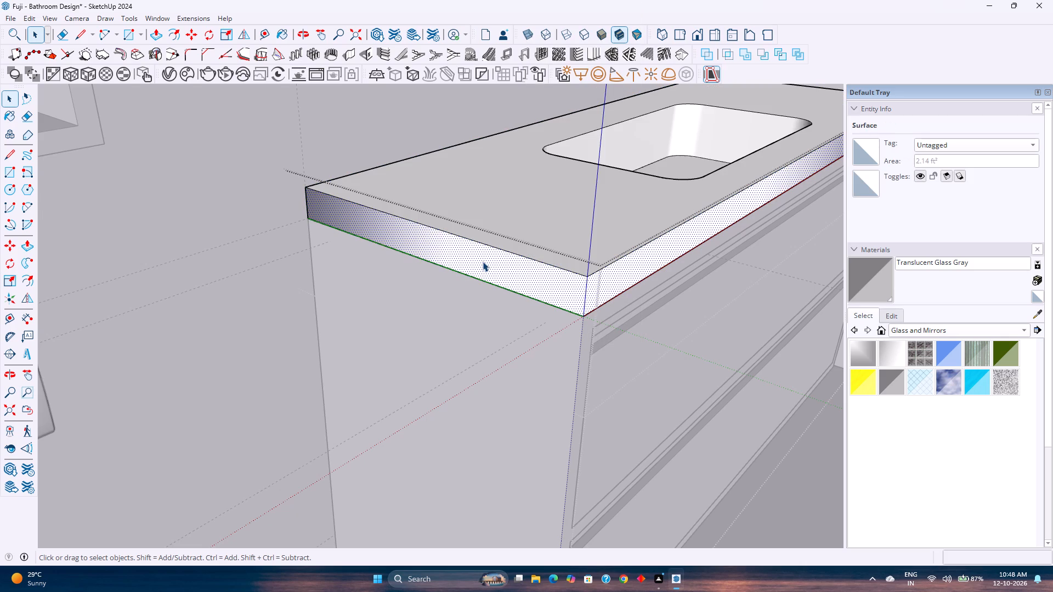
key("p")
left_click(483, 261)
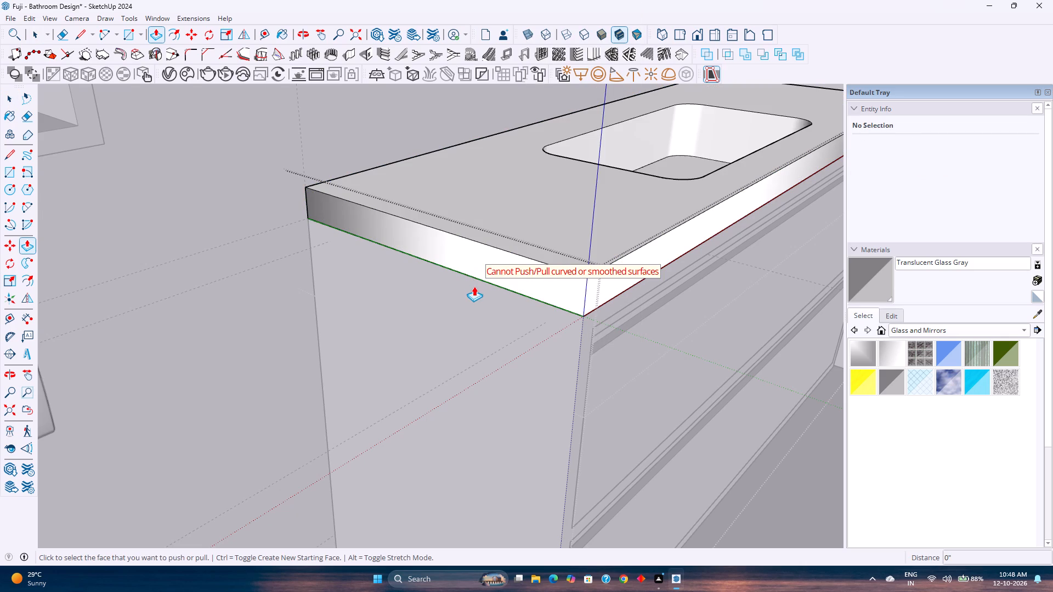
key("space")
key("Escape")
Apply Explode Curve to all the connected geometry of the countertop.
double_click(471, 252)
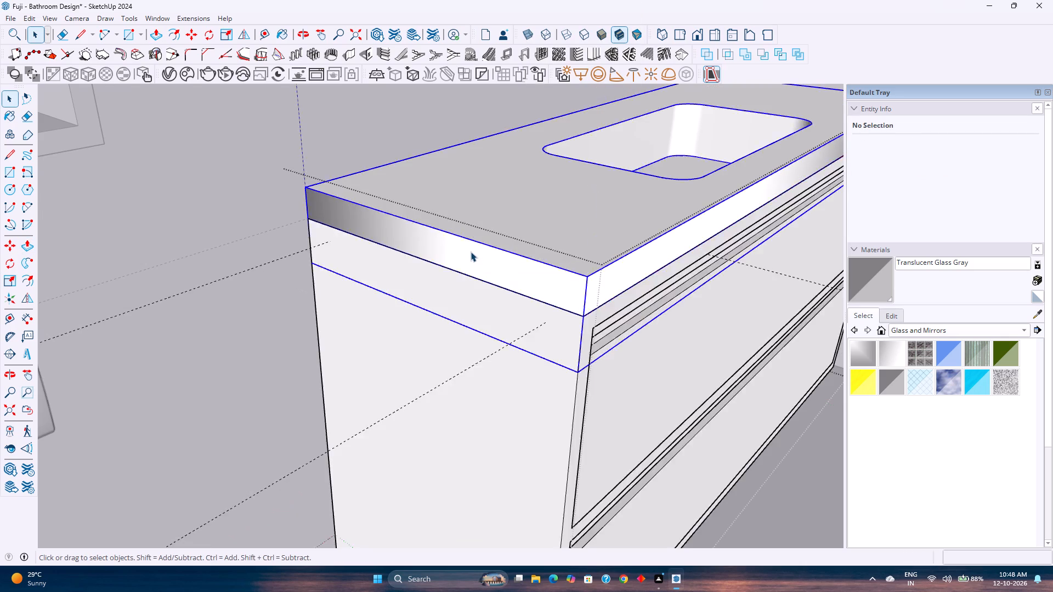
triple_click(471, 252)
right_click(471, 252)
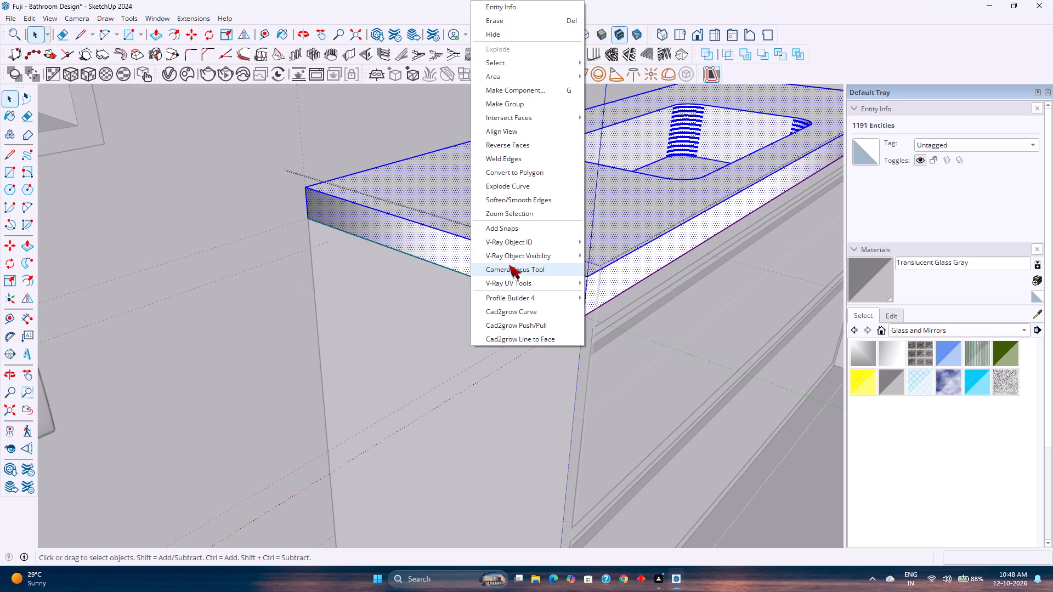
left_click(537, 191)
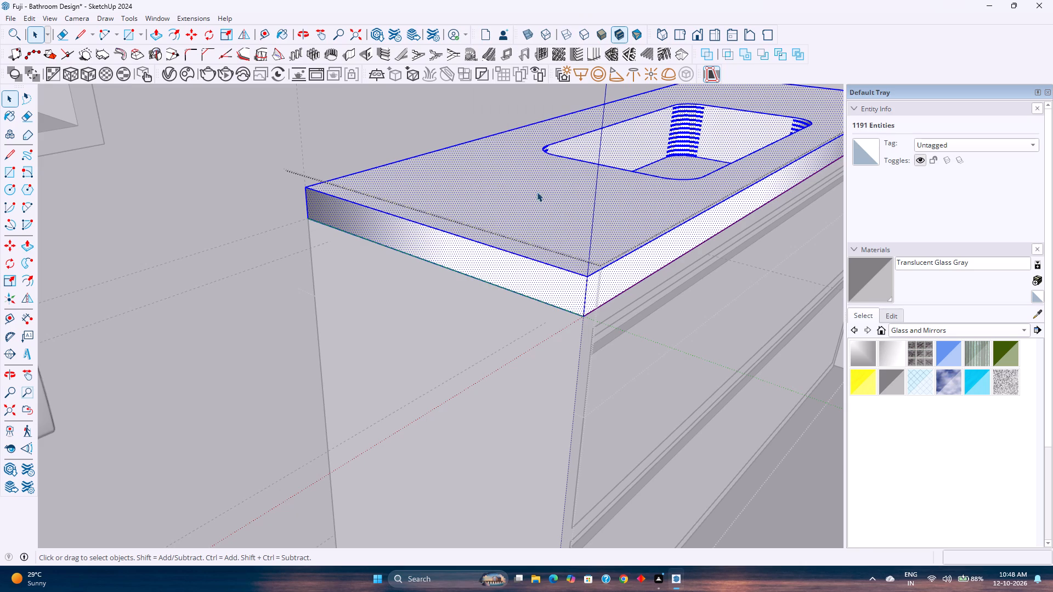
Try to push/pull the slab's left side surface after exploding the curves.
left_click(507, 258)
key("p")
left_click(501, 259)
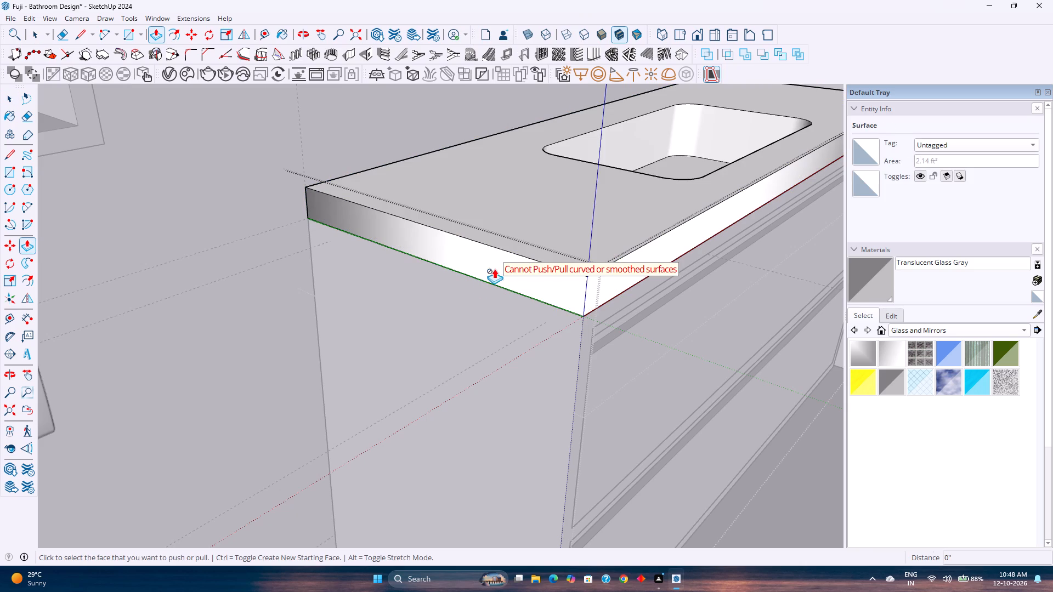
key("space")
Hide the countertop slab's side surface together with its bounding edges and leave the group.
double_click(480, 270)
right_click(480, 269)
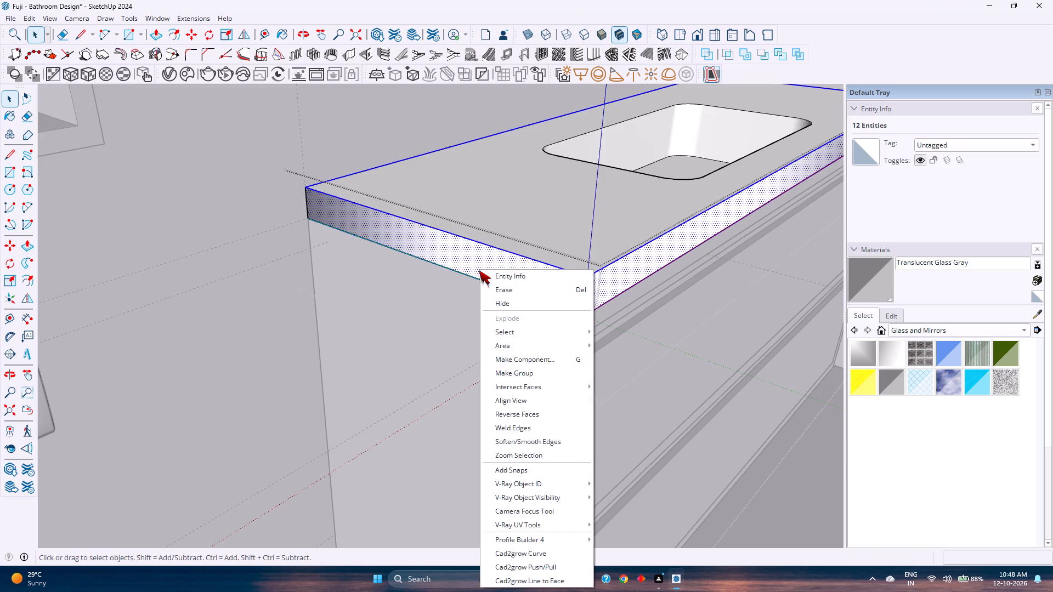
key("ctrl+z")
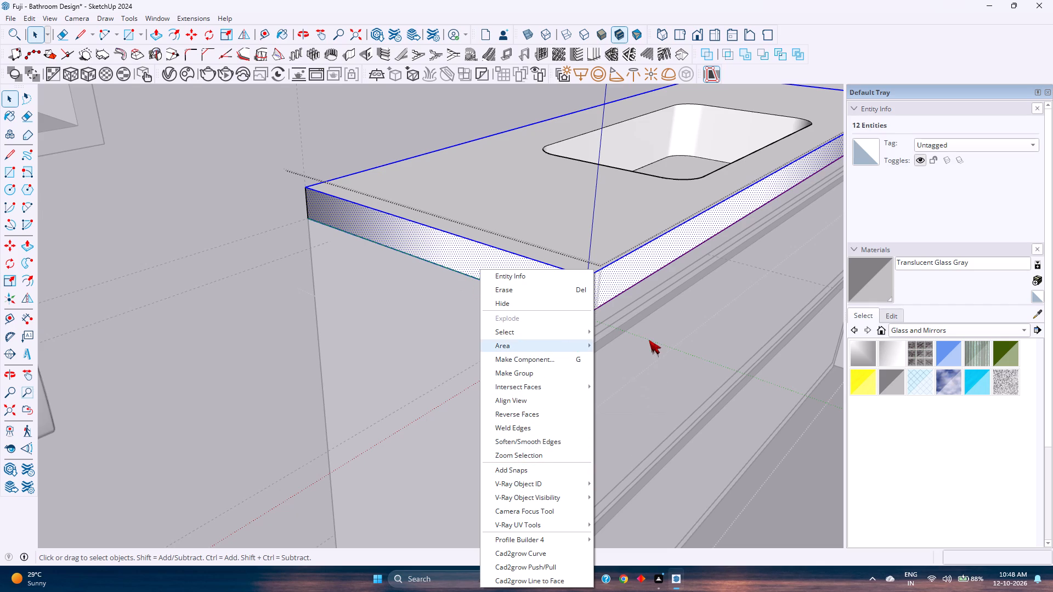
middle_click_drag(649, 340, 495, 309)
key("Escape")
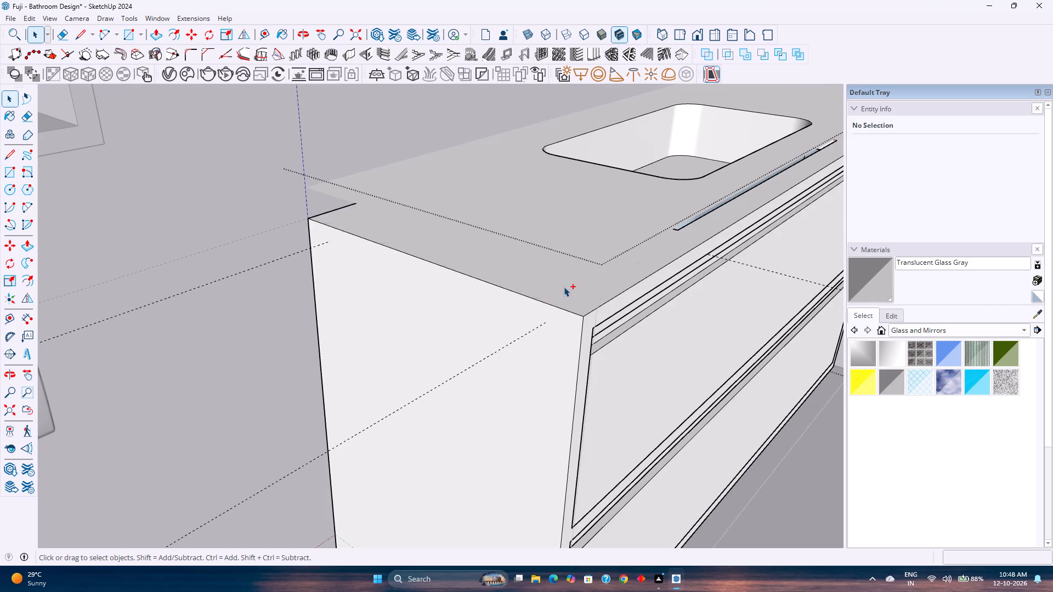
Undo the hiding of the countertop slab's side surface and its bounding edges.
key("ctrl+z")
key("ctrl+z")
key("space")
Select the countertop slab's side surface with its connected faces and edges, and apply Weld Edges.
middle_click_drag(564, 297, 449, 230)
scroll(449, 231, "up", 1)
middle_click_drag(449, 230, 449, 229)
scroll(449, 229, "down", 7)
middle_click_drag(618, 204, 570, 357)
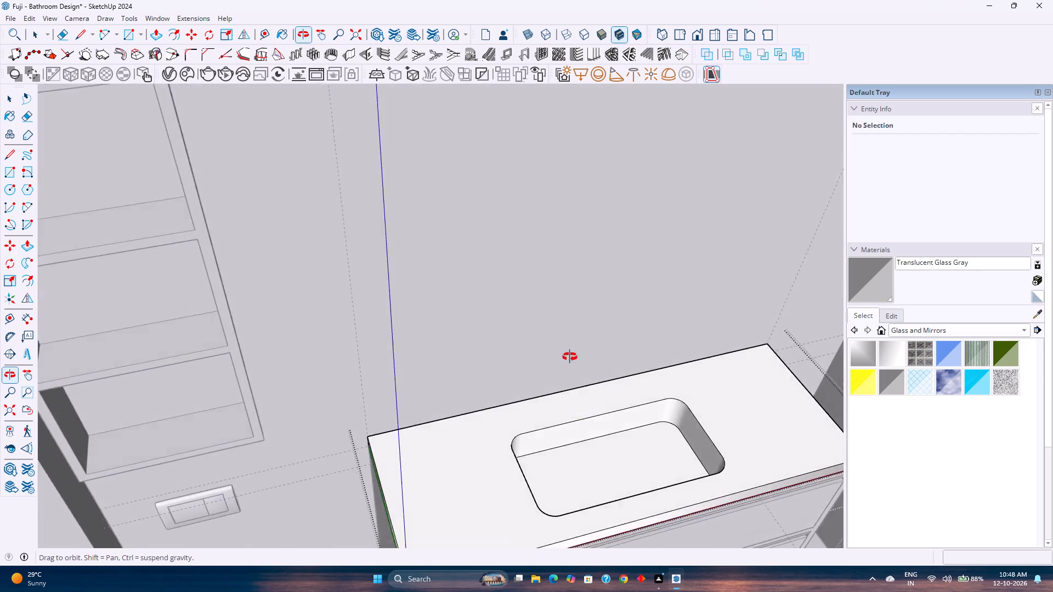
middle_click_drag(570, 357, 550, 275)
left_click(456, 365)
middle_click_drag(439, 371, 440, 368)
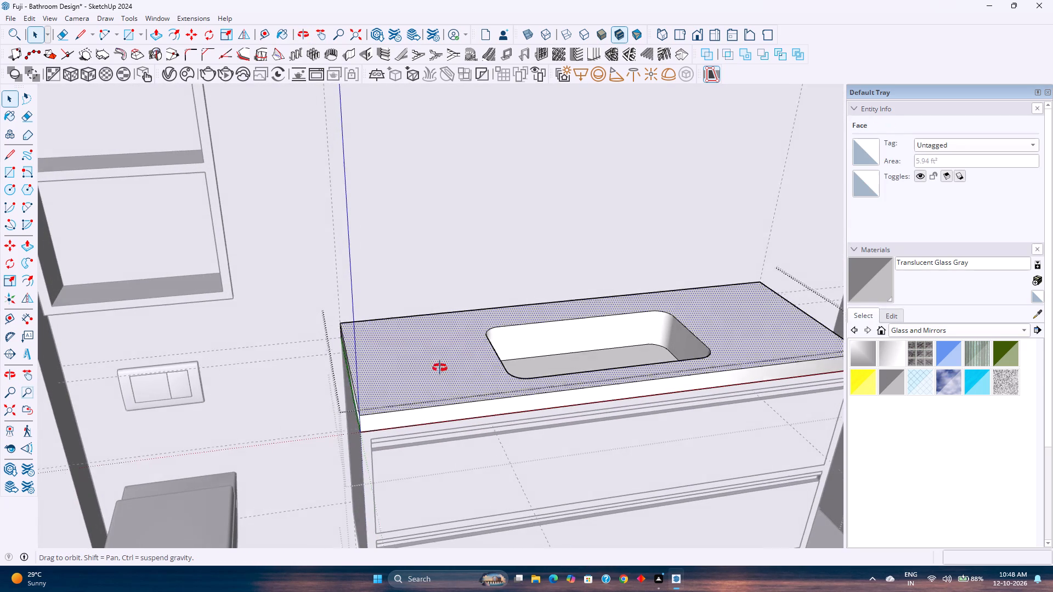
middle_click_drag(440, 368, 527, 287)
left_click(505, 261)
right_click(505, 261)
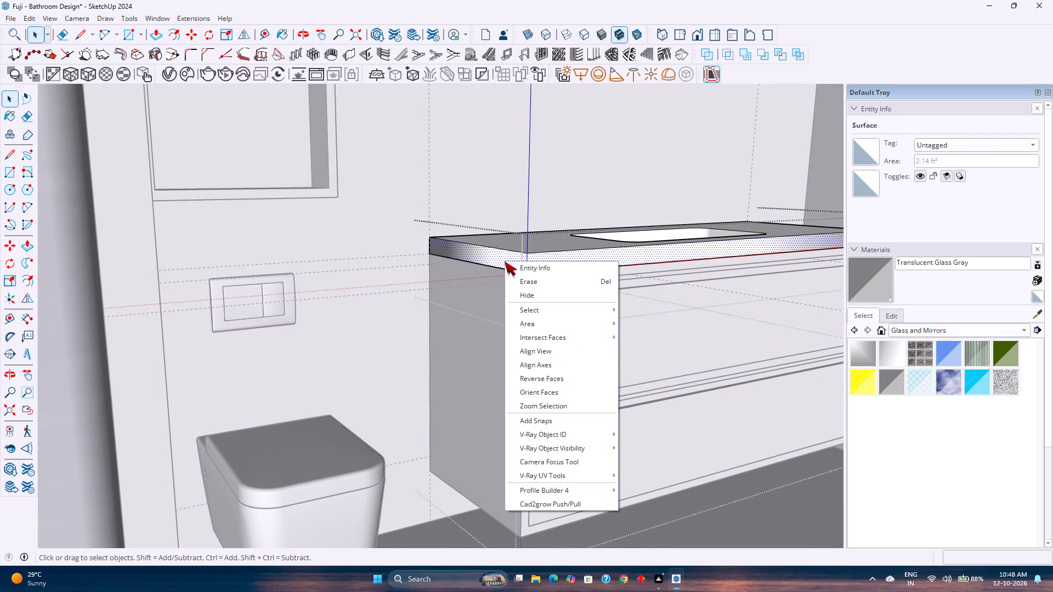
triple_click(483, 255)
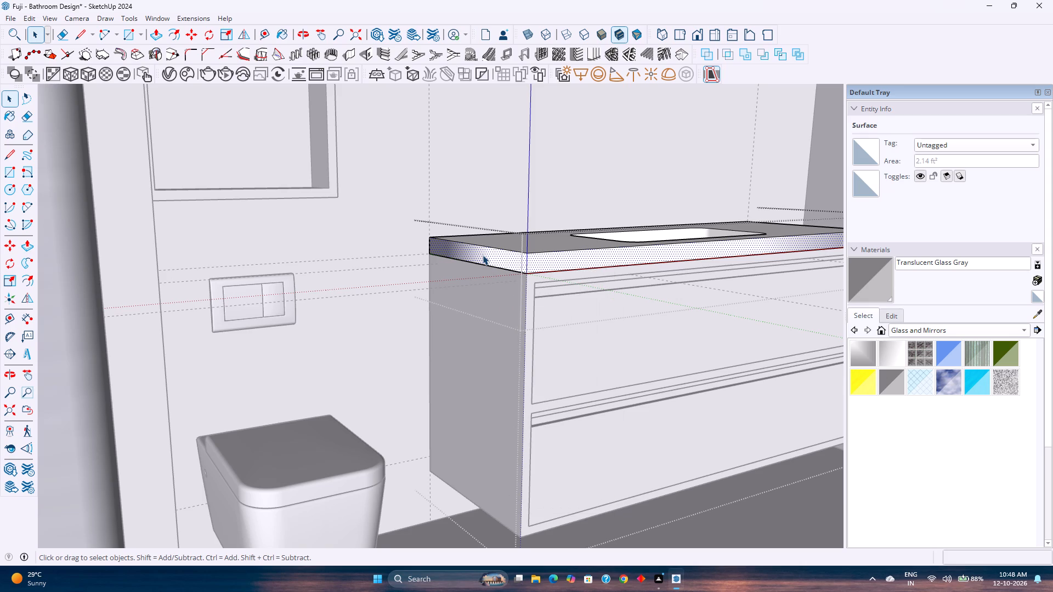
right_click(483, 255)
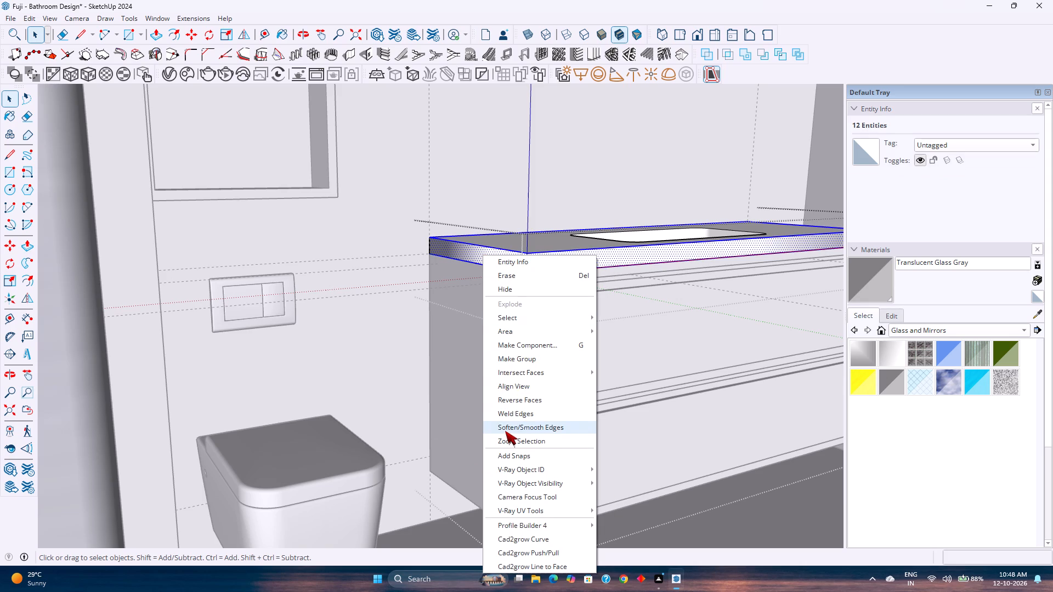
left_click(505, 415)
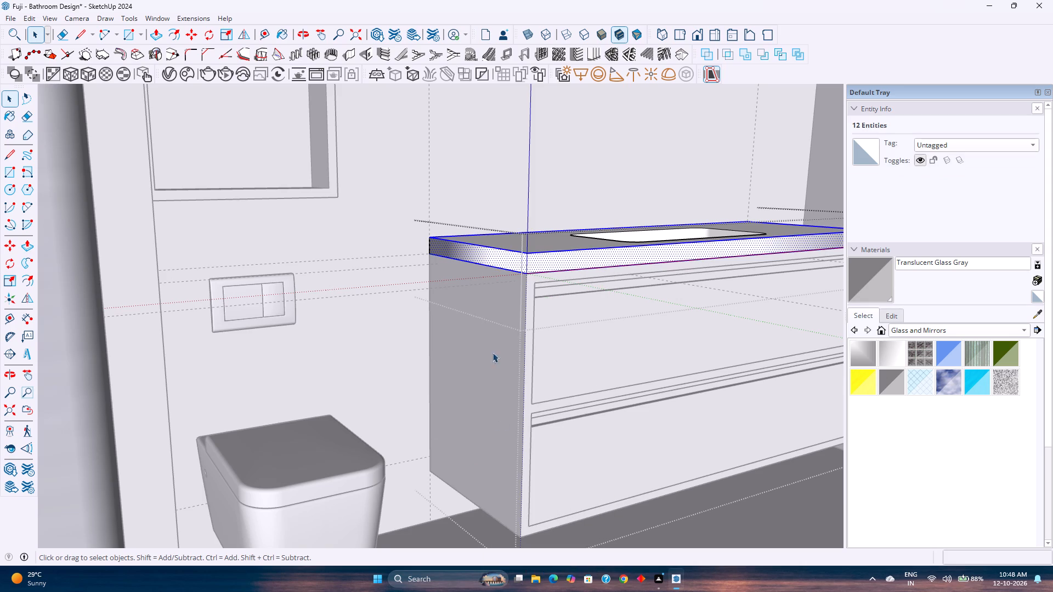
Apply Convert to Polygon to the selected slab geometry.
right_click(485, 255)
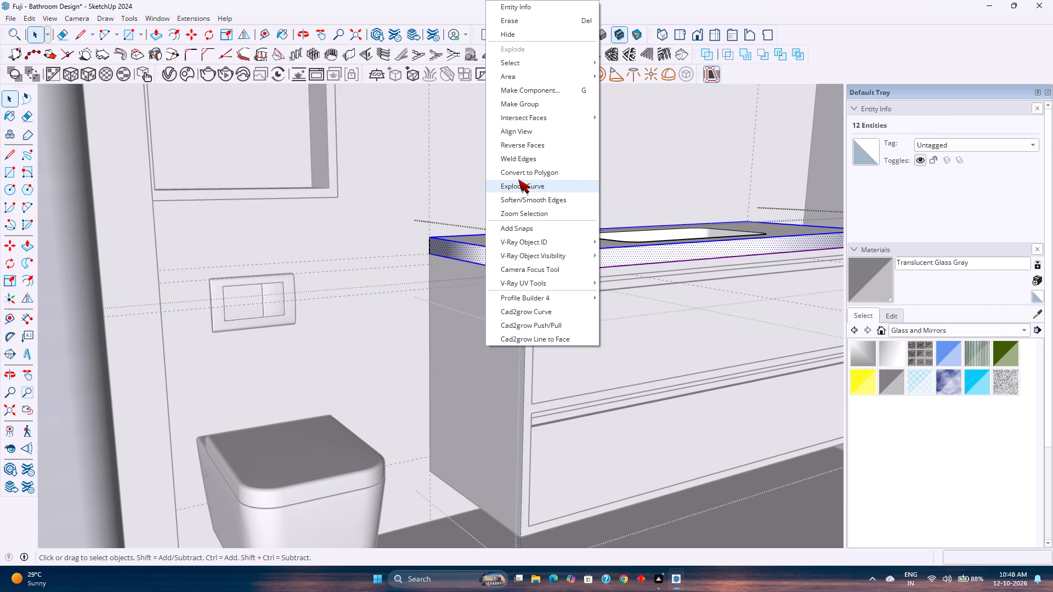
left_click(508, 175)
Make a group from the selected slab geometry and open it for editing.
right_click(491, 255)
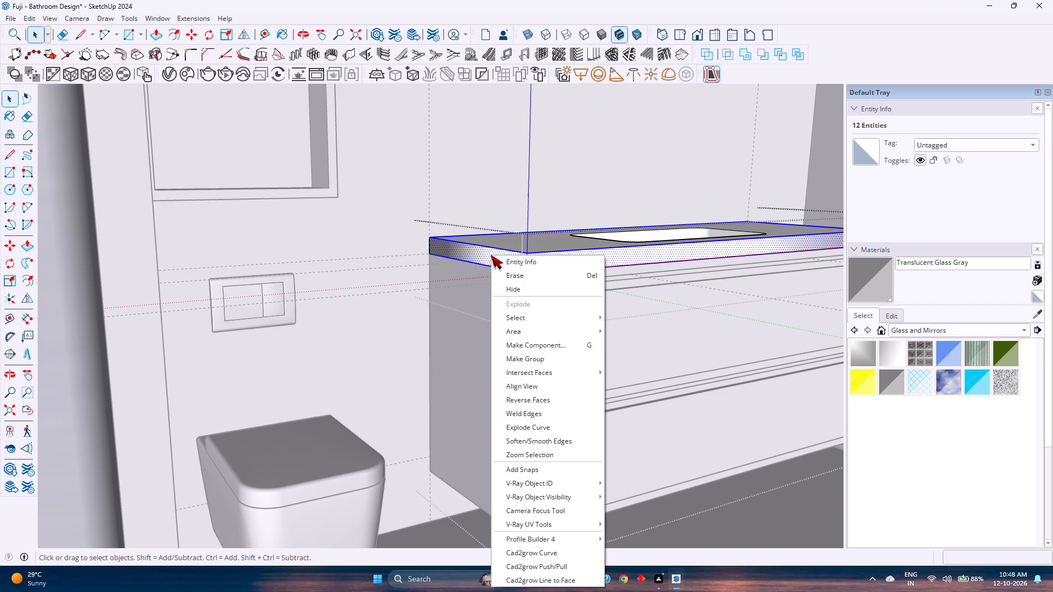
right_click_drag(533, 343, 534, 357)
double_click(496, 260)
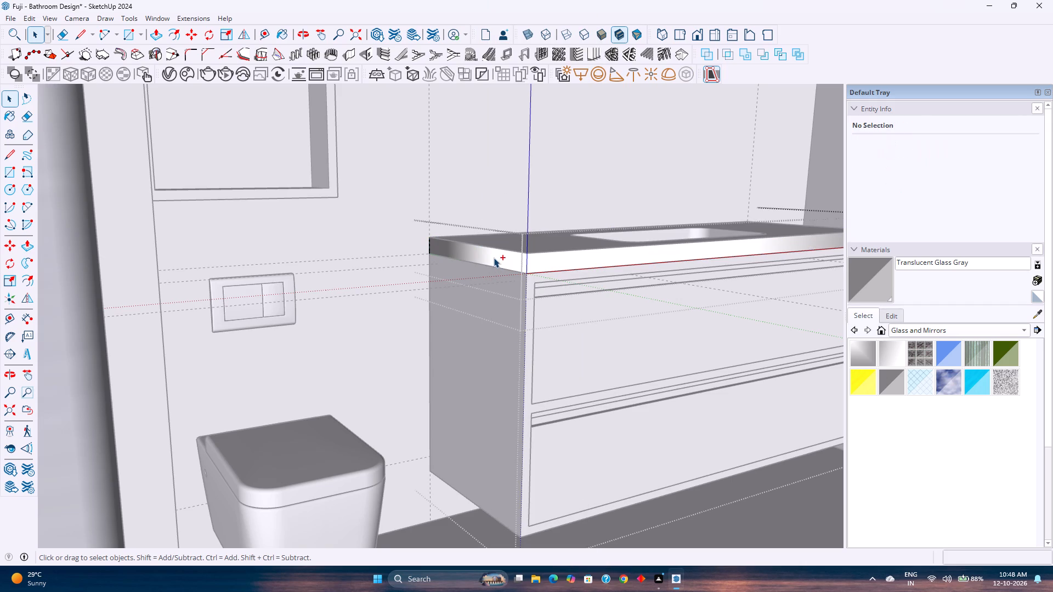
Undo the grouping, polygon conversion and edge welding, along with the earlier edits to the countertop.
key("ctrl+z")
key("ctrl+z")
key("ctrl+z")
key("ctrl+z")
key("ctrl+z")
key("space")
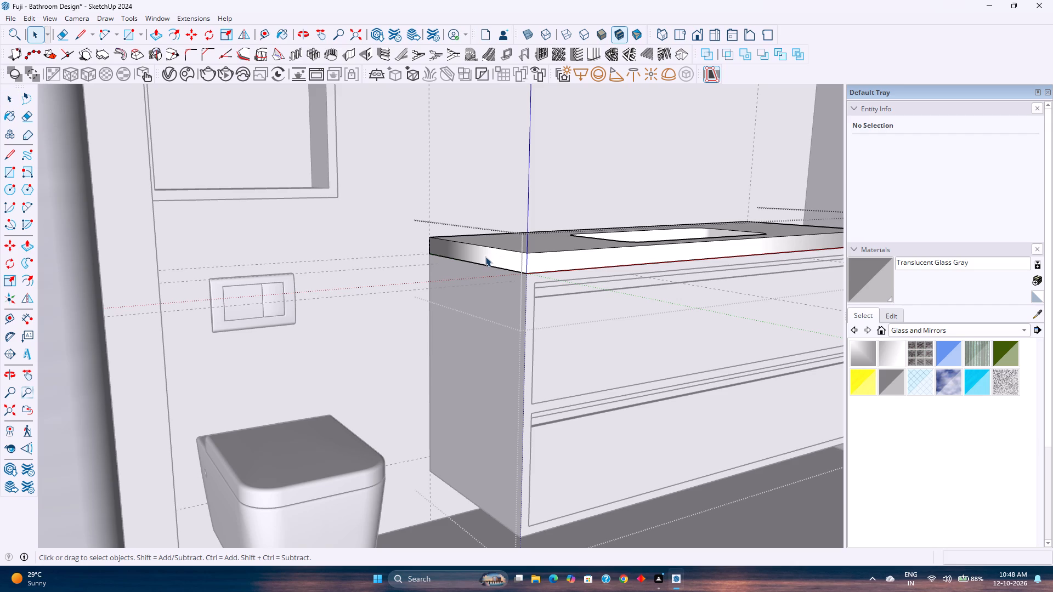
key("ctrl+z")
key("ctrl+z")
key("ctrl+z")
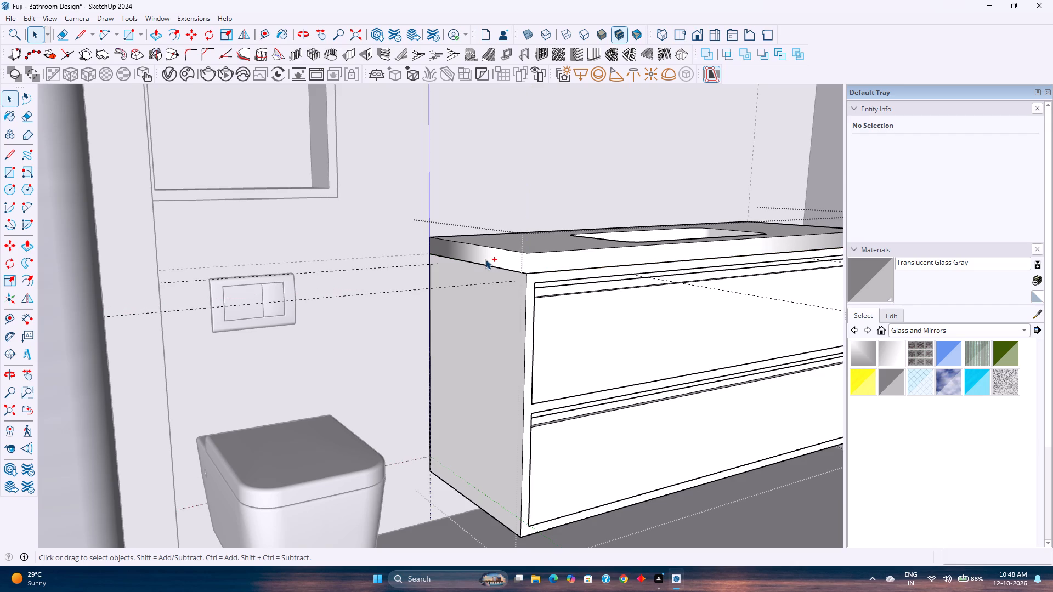
Open the countertop group and apply Explode Curve to all of its connected geometry.
double_click(492, 257)
left_click(492, 257)
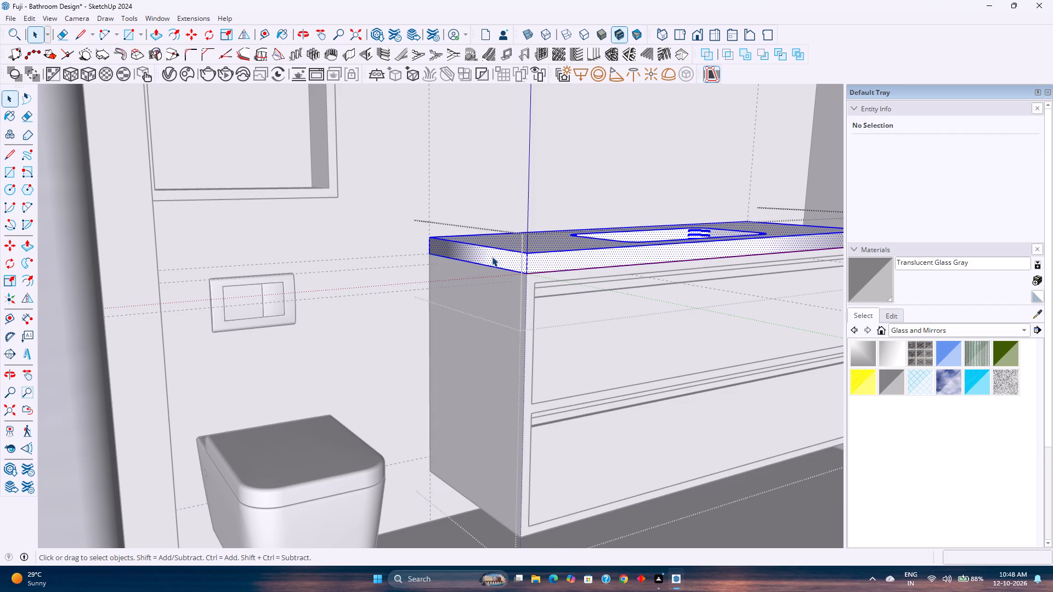
right_click(492, 257)
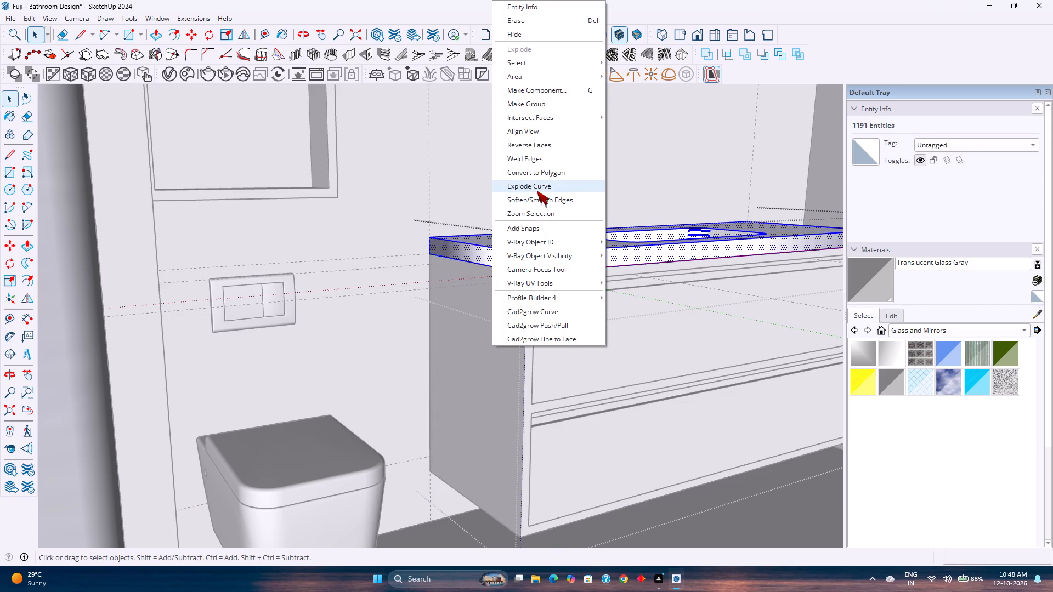
left_click(537, 190)
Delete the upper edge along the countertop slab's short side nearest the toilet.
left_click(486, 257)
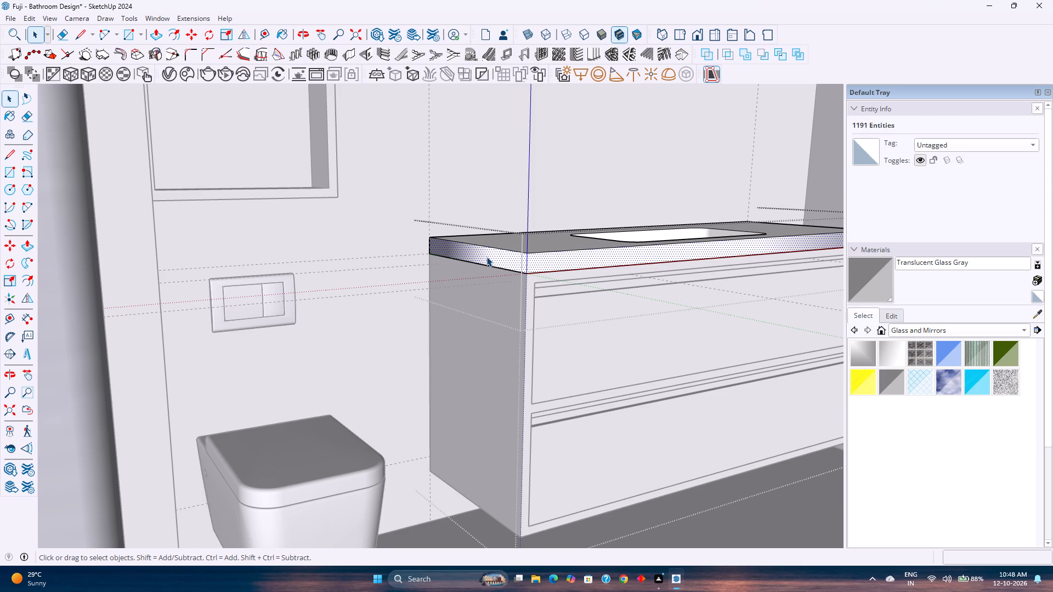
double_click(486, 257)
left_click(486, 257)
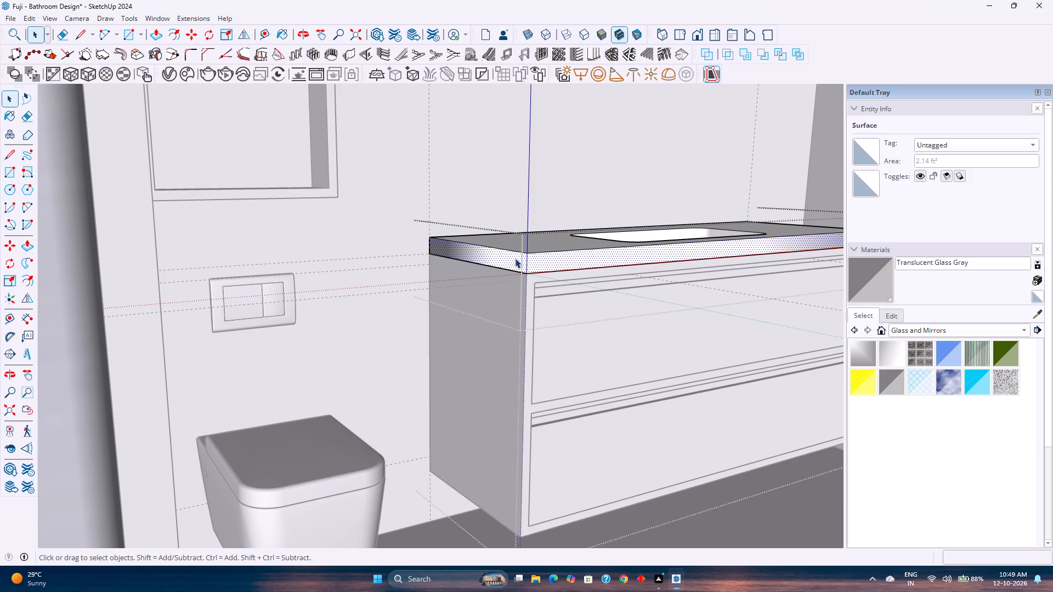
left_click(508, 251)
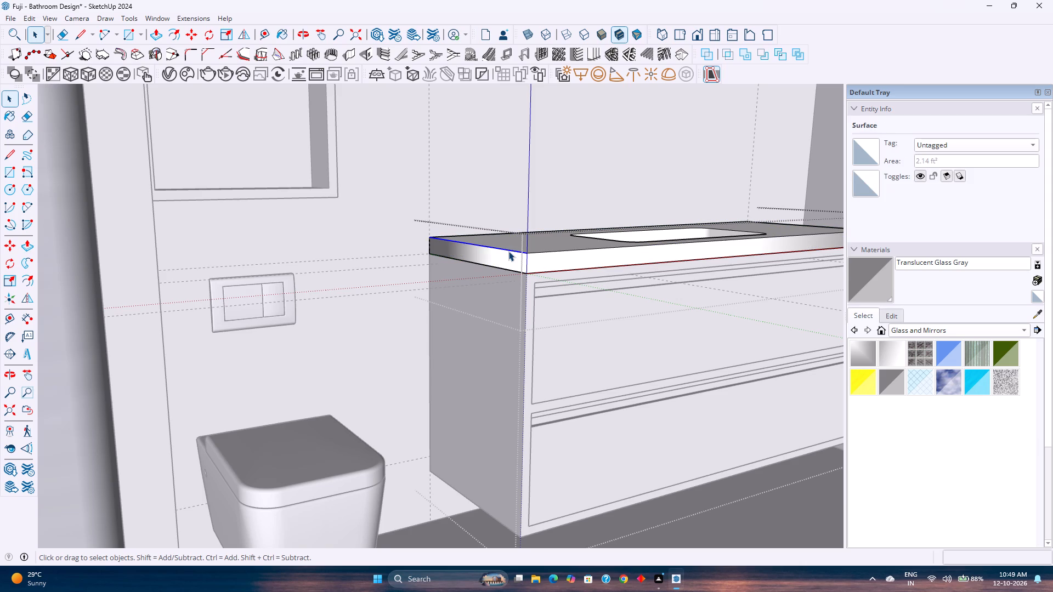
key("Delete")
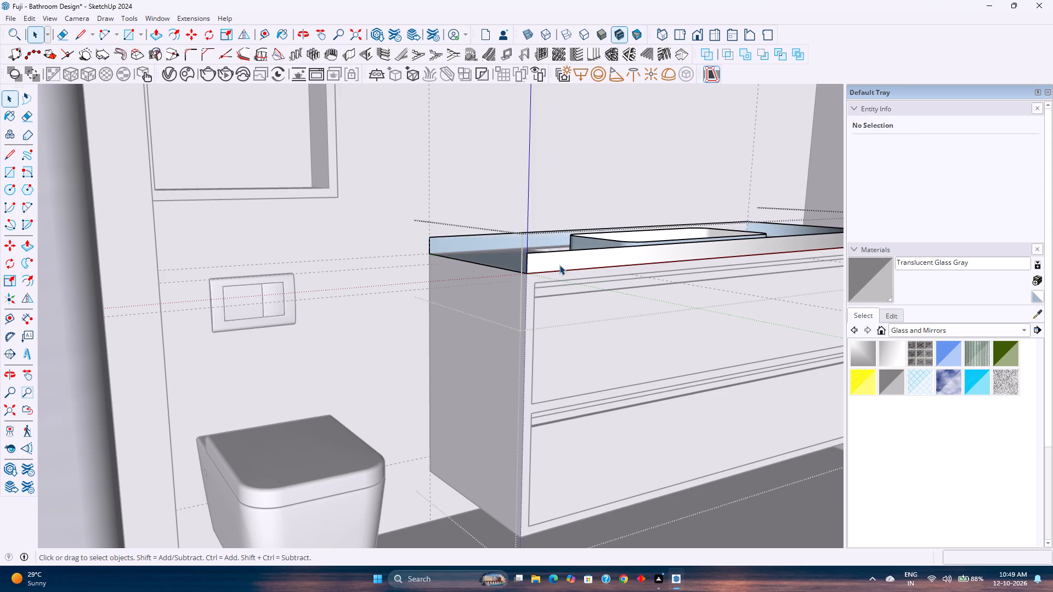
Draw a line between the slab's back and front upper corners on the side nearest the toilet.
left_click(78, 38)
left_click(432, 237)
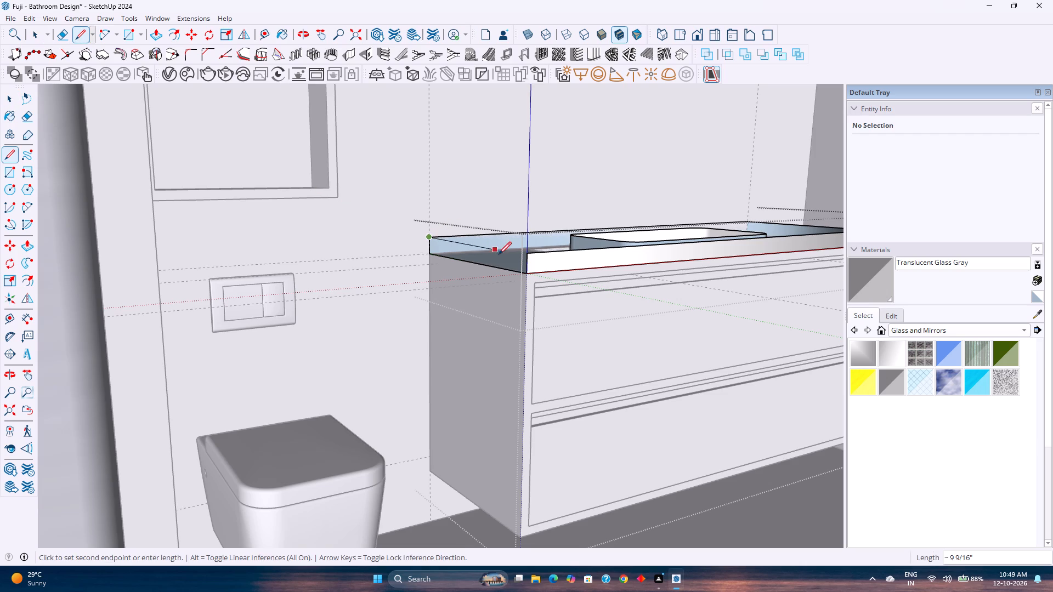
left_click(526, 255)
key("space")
Examine the countertop's top face and the rounded basin outline by selecting its faces and edges.
middle_click_drag(643, 183, 614, 257)
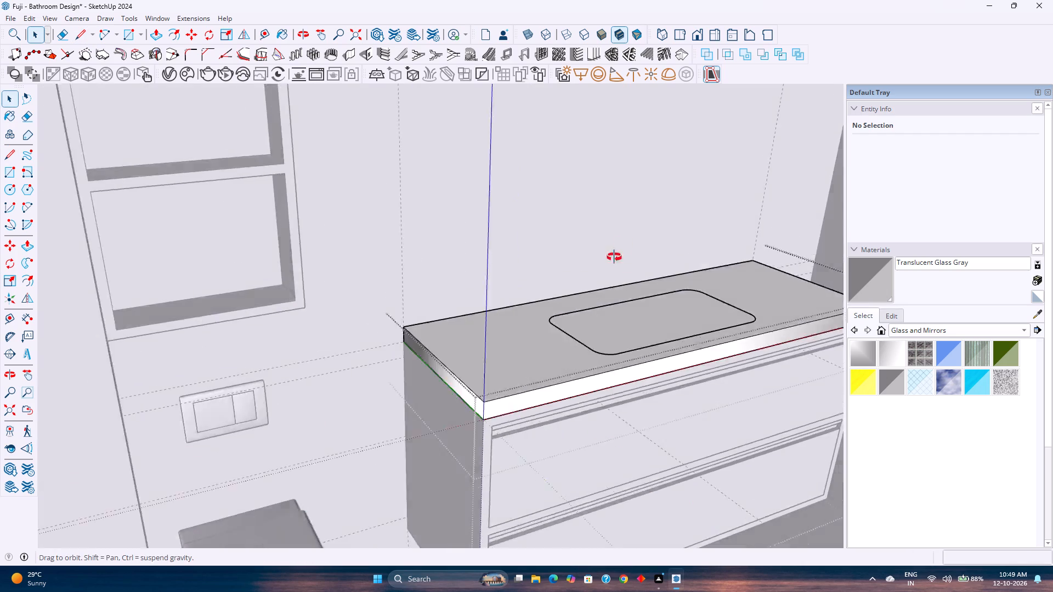
middle_click_drag(614, 257, 582, 271)
left_click(552, 391)
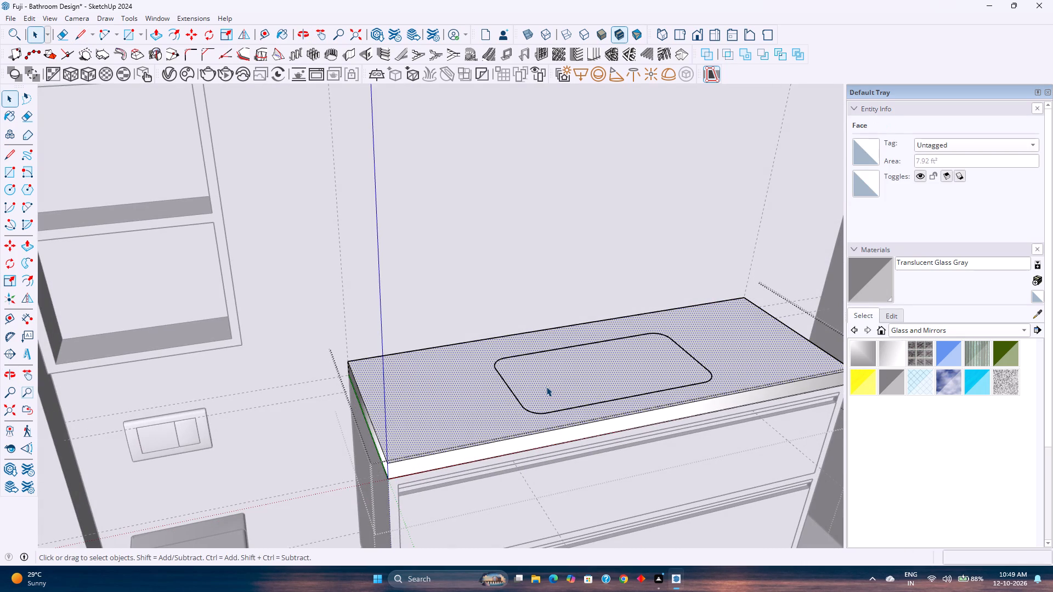
left_click(546, 386)
left_click(546, 386)
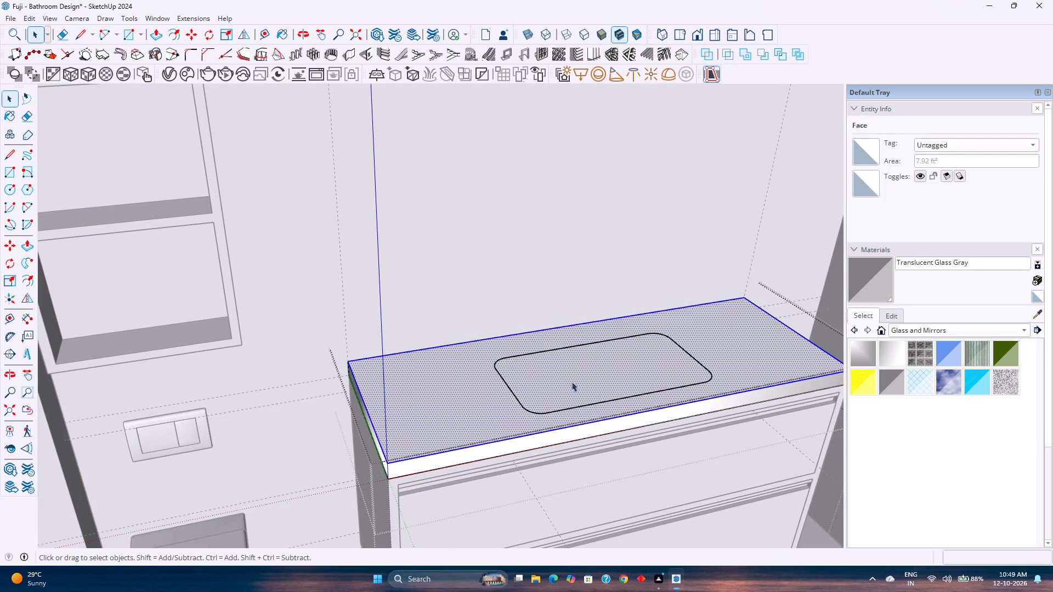
middle_click_drag(598, 382, 410, 369)
middle_click_drag(385, 377, 422, 382)
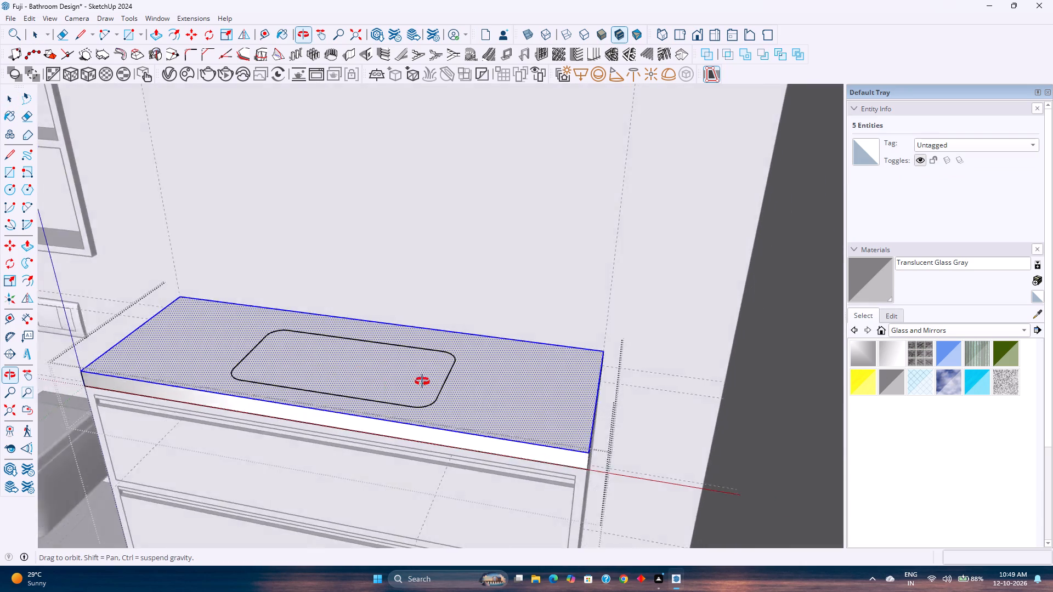
middle_click_drag(422, 382, 515, 425)
middle_click_drag(441, 405, 527, 391, "shift")
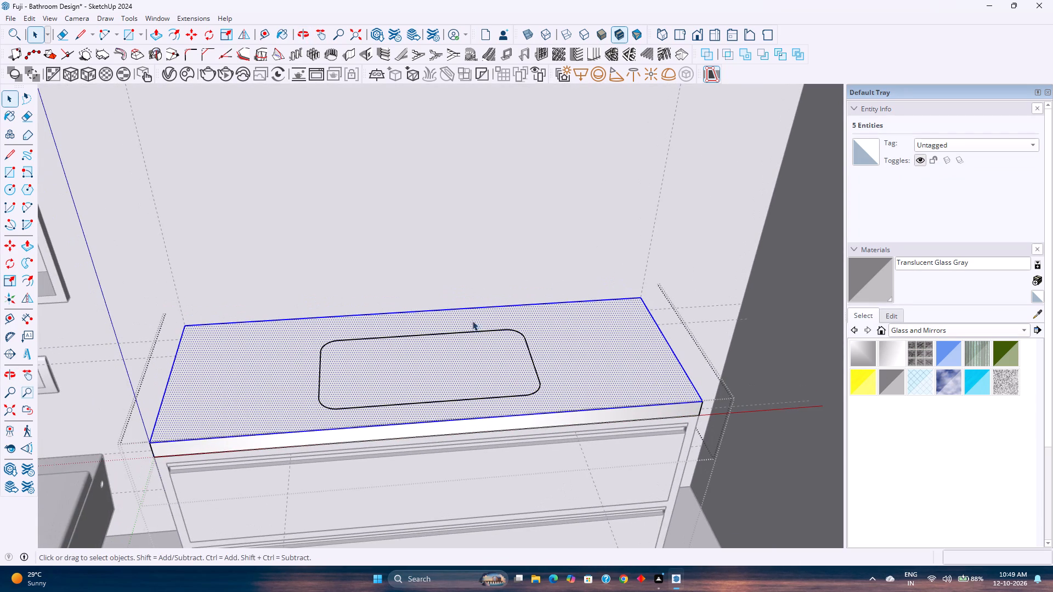
middle_click_drag(424, 346, 371, 406)
left_click(372, 389)
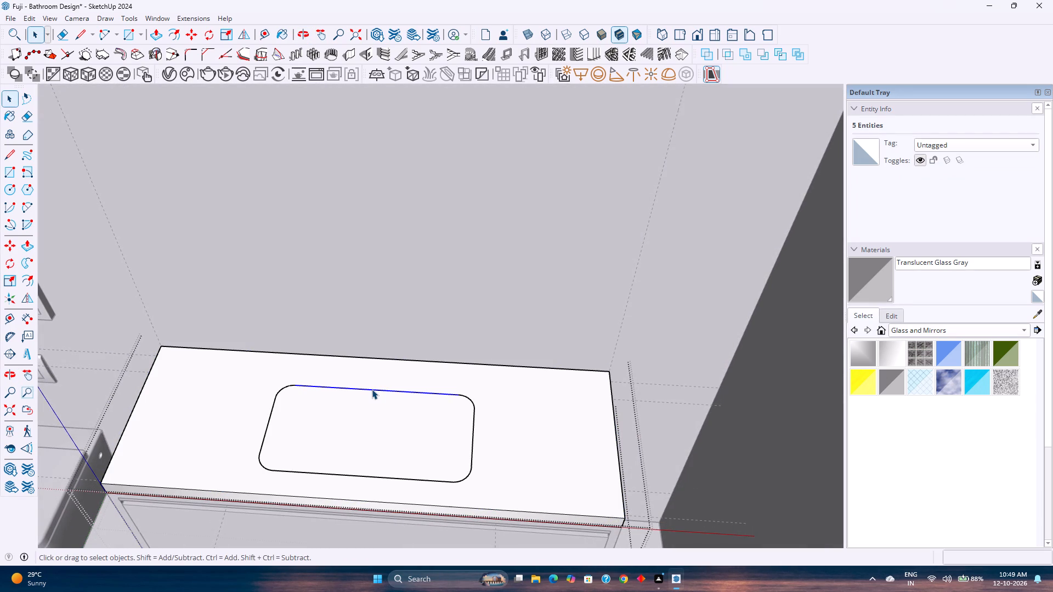
left_click(268, 417, "ctrl")
left_click(281, 392, "ctrl")
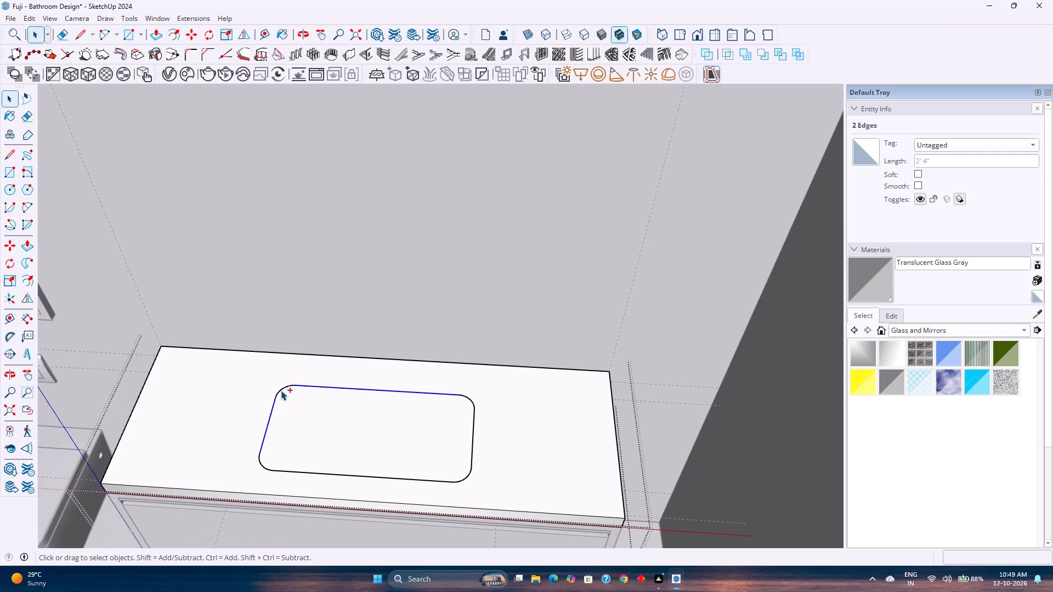
left_click(281, 390, "ctrl")
double_click(281, 390, "ctrl")
left_click(285, 392)
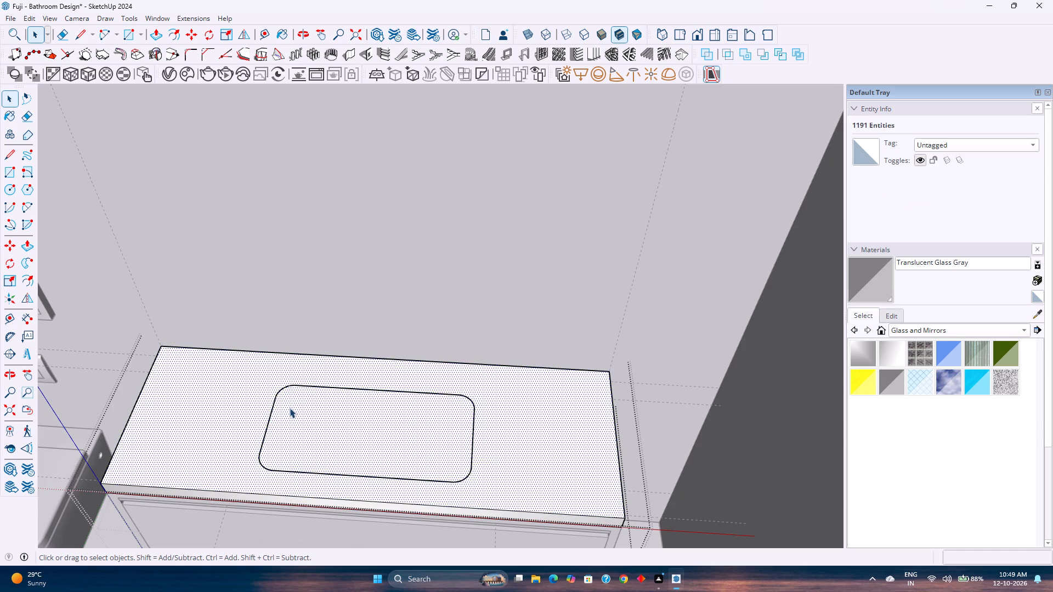
scroll(436, 437, "down", 1)
middle_click_drag(437, 438, 479, 358, "shift")
middle_click_drag(489, 348, 460, 434)
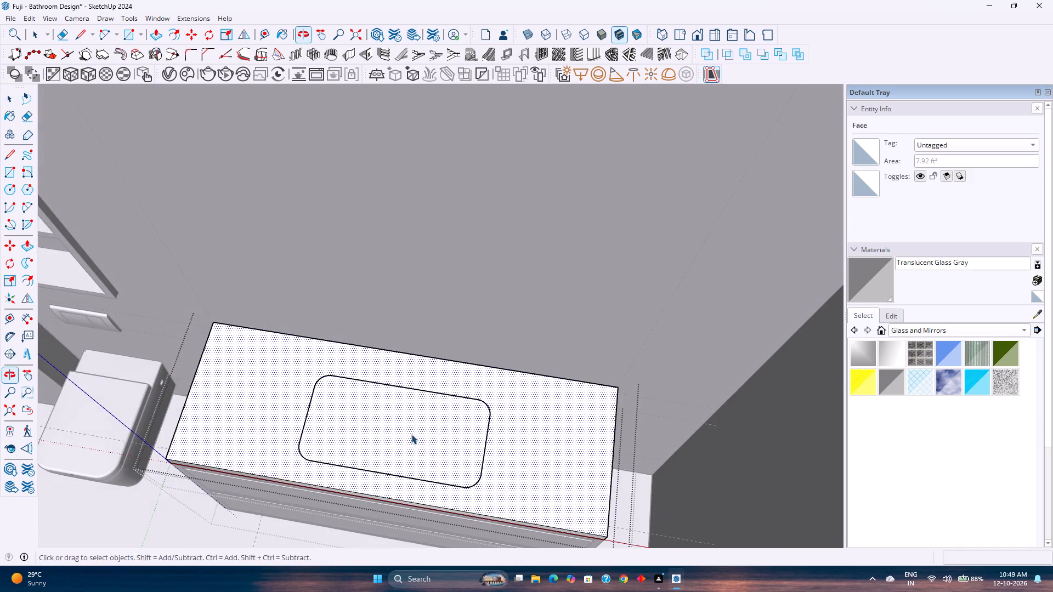
middle_click_drag(387, 434, 436, 310)
scroll(405, 357, "up", 4)
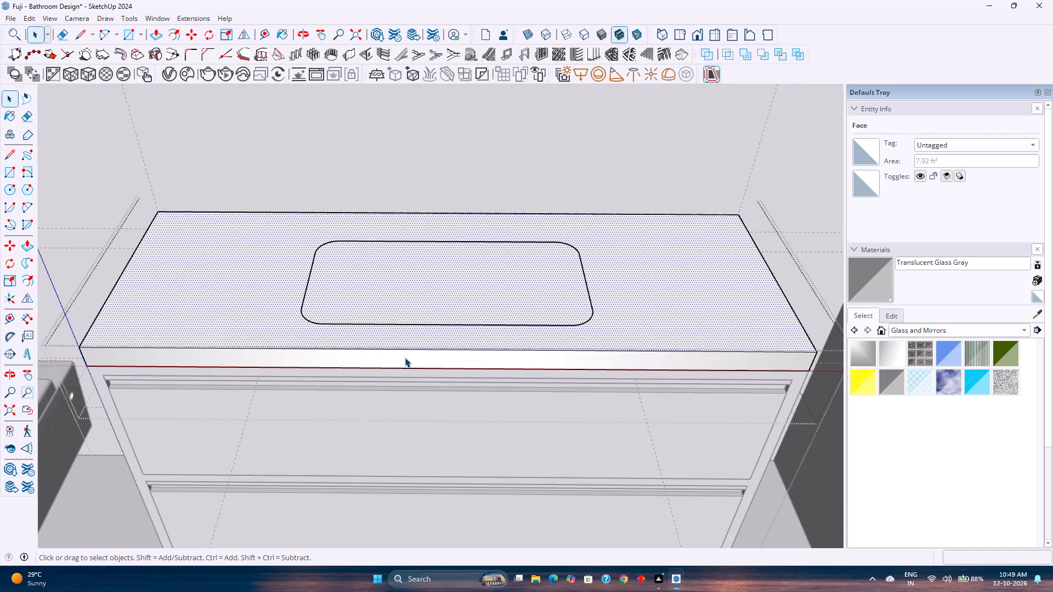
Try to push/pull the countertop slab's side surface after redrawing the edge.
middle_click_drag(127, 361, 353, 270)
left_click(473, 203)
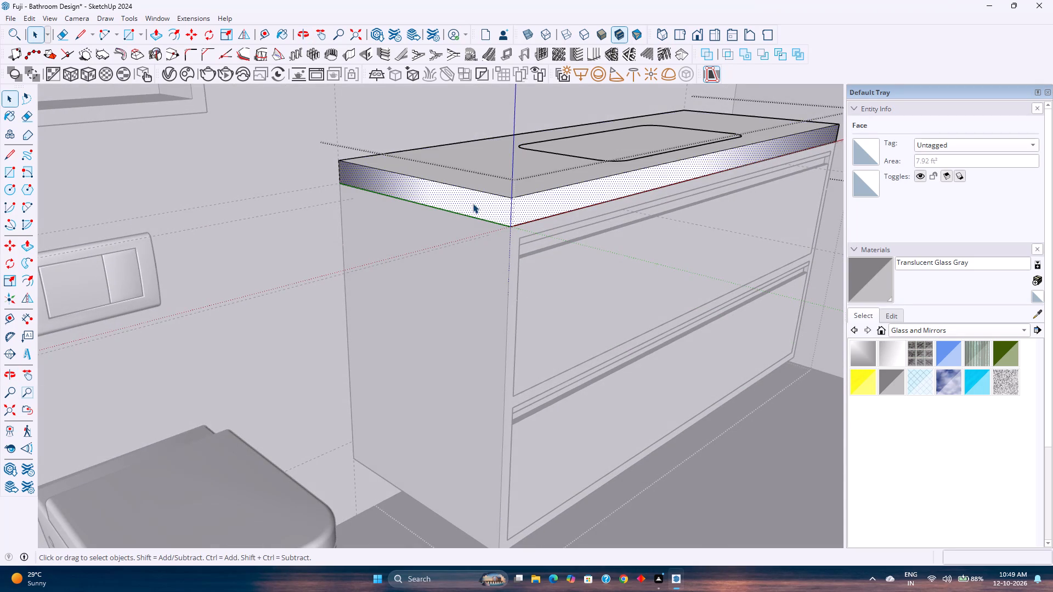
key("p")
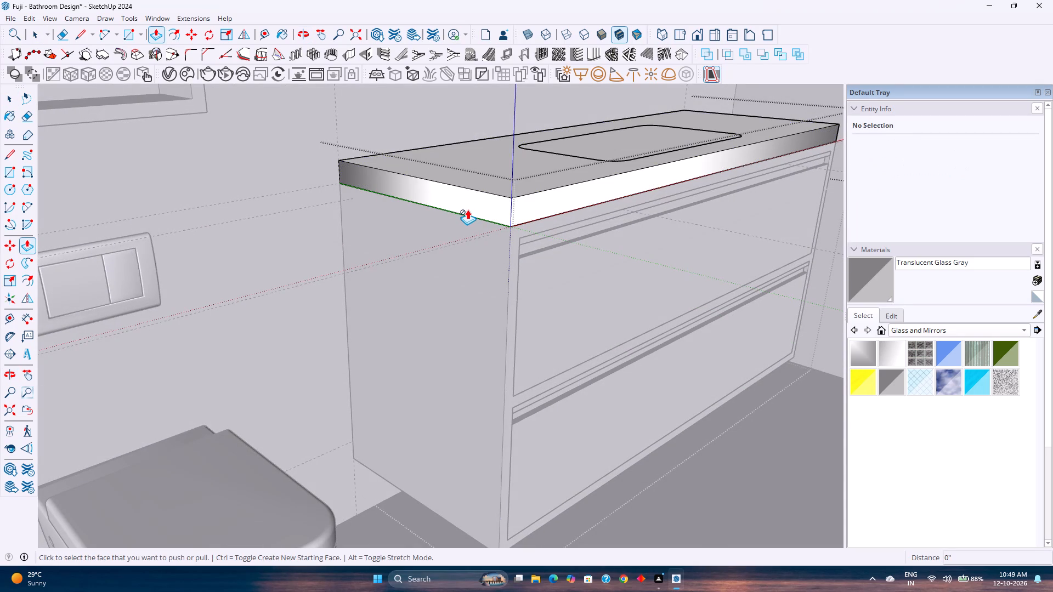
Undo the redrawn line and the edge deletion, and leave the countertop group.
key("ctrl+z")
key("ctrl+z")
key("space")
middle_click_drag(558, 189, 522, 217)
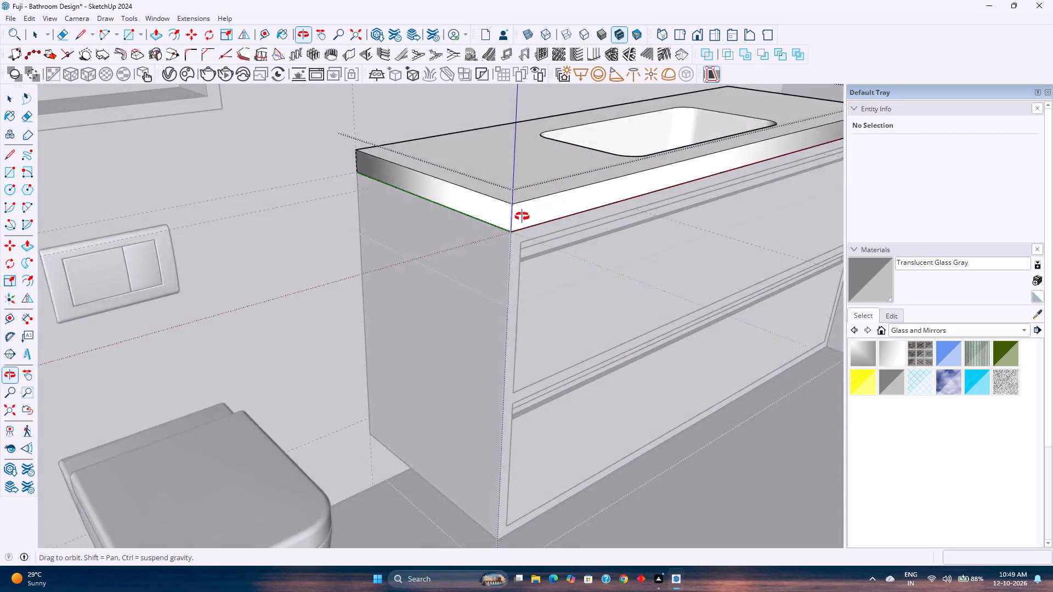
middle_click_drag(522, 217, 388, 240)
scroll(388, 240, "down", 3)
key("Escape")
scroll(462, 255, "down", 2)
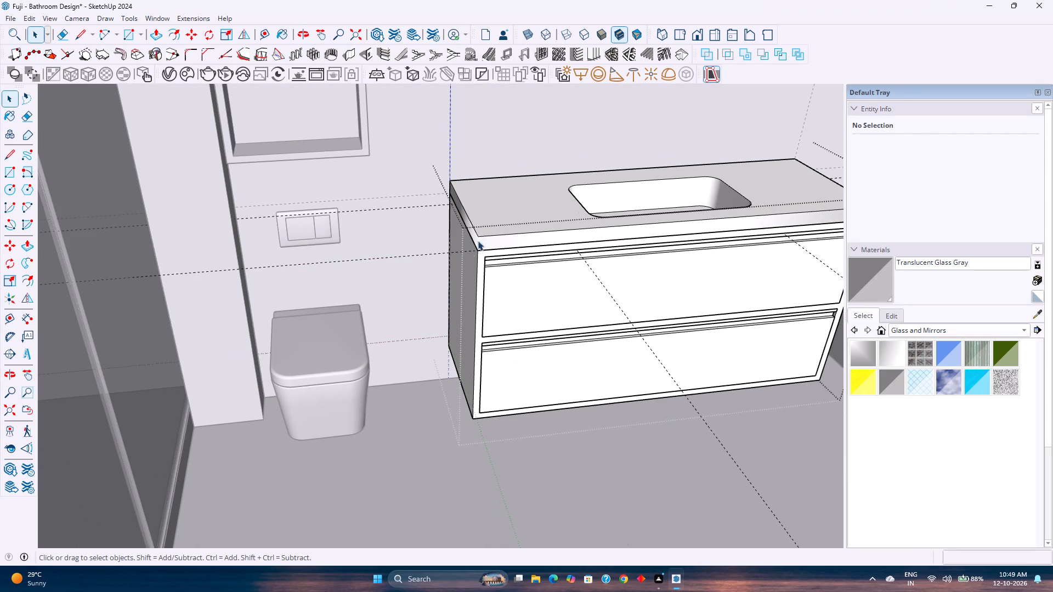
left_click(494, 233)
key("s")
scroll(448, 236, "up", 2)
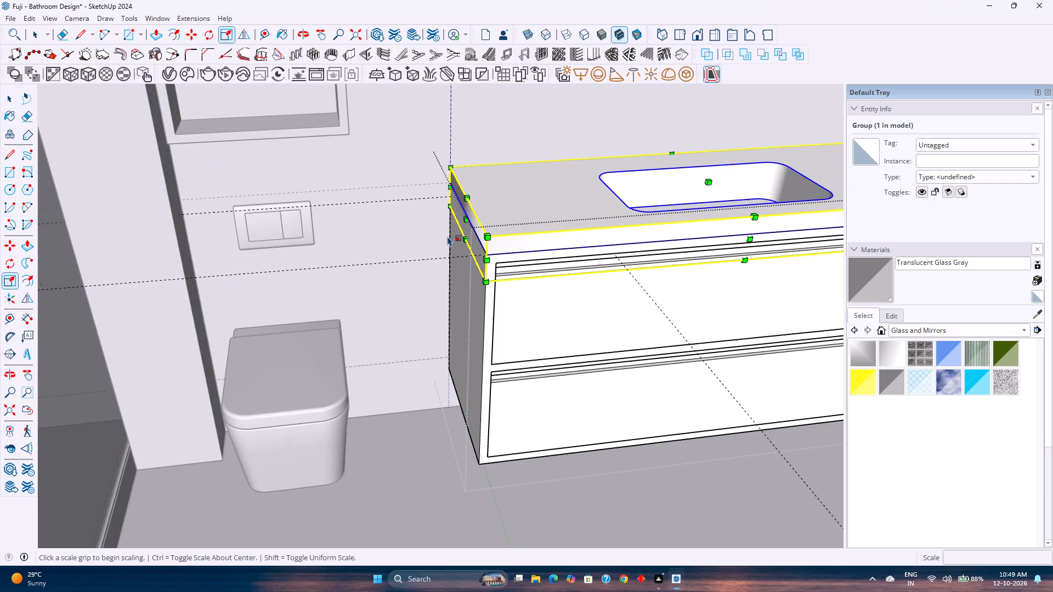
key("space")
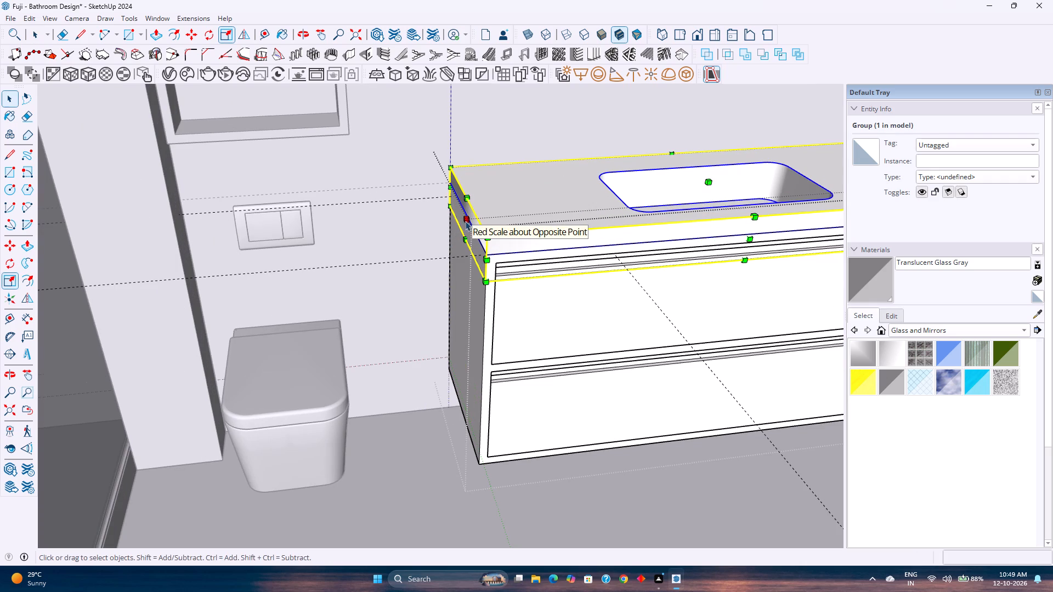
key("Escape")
Delete all of the basin countertop's geometry, slab and basin, from inside its group, and leave the group.
scroll(540, 225, "down", 1)
double_click(540, 225)
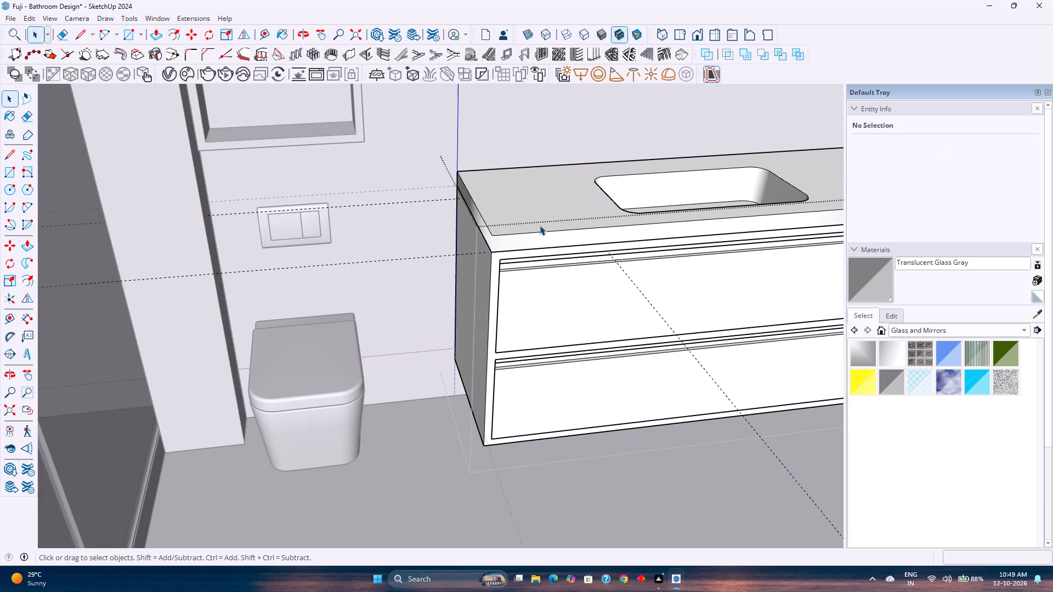
left_click(539, 225)
left_click(539, 225)
left_click(511, 241)
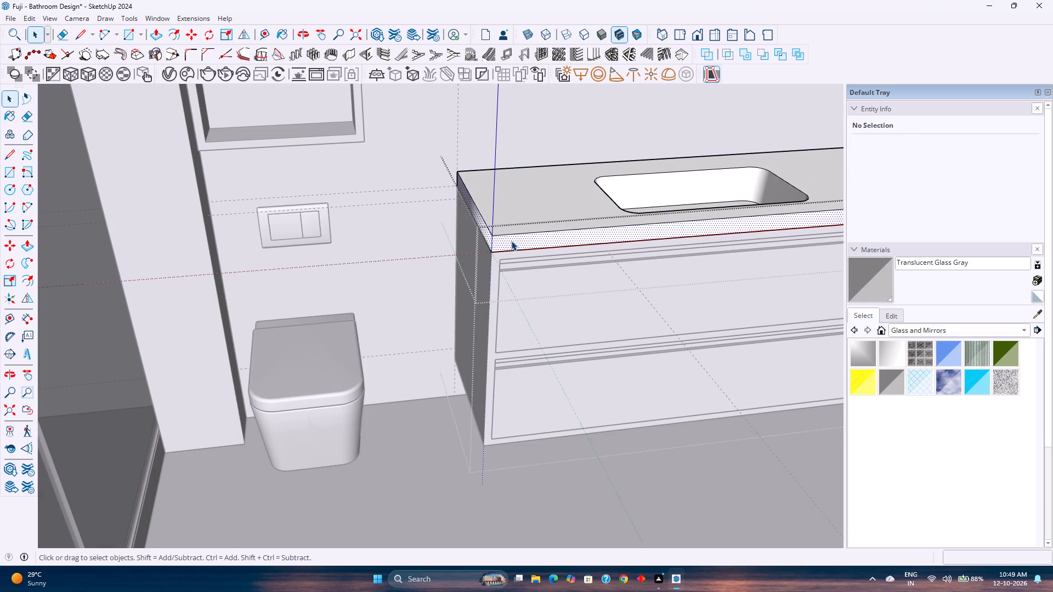
triple_click(511, 241)
triple_click(511, 241)
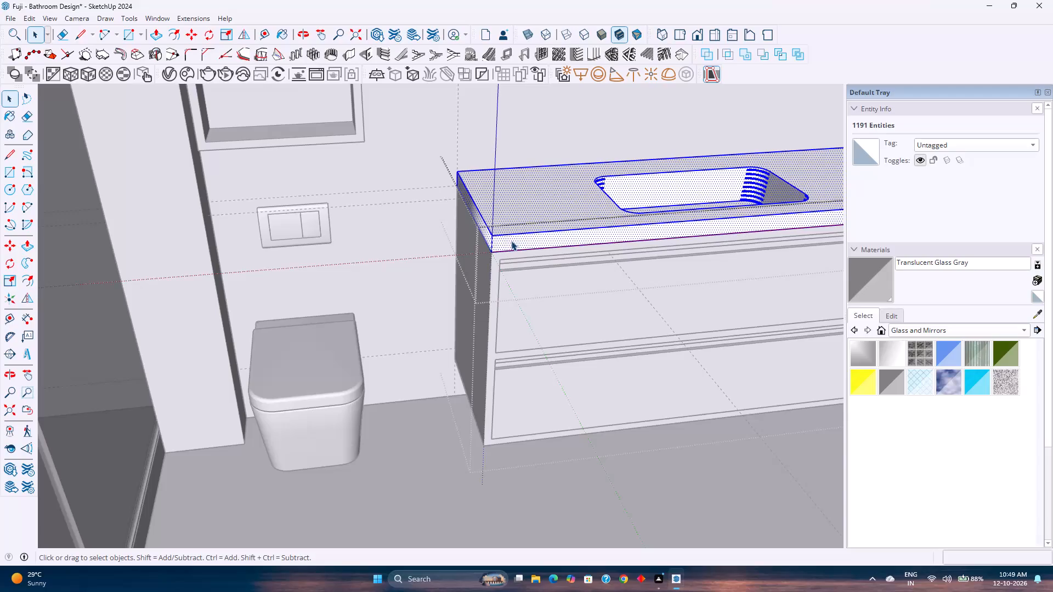
triple_click(511, 241)
left_click(511, 245)
double_click(510, 247)
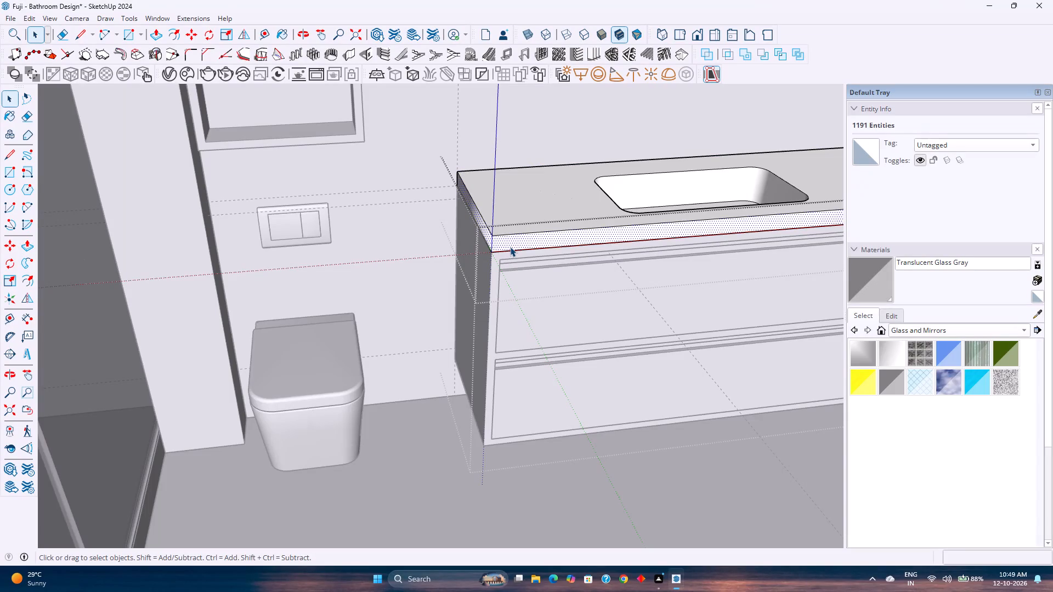
right_click(510, 247)
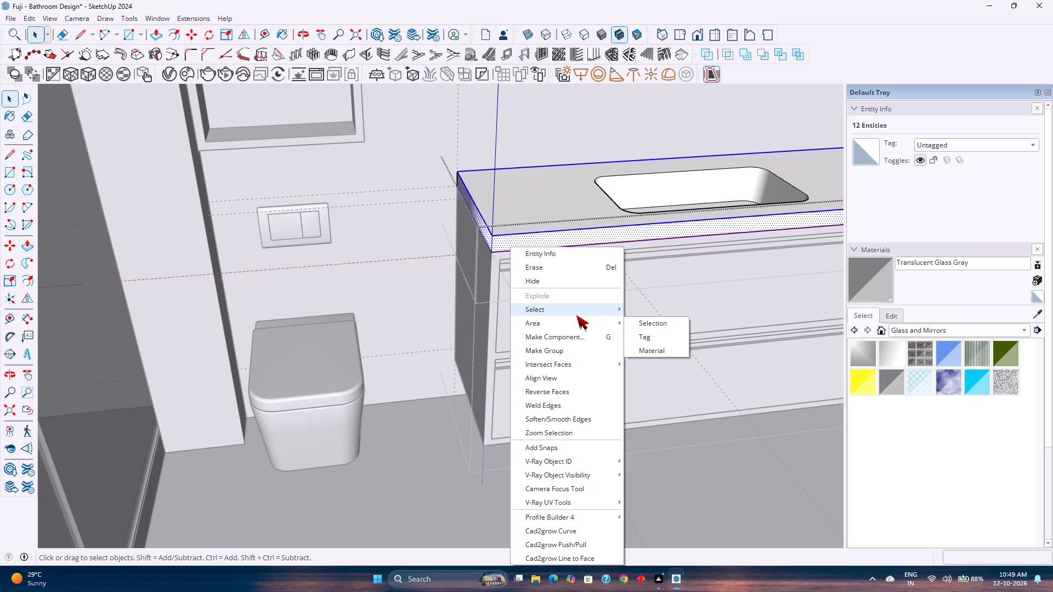
left_click(654, 337)
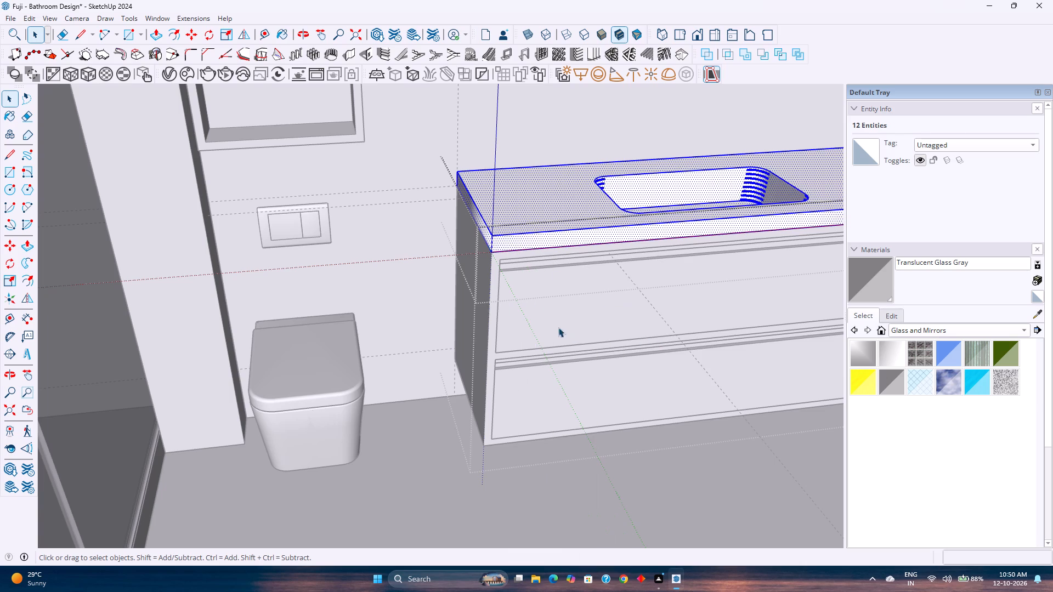
right_click(547, 241)
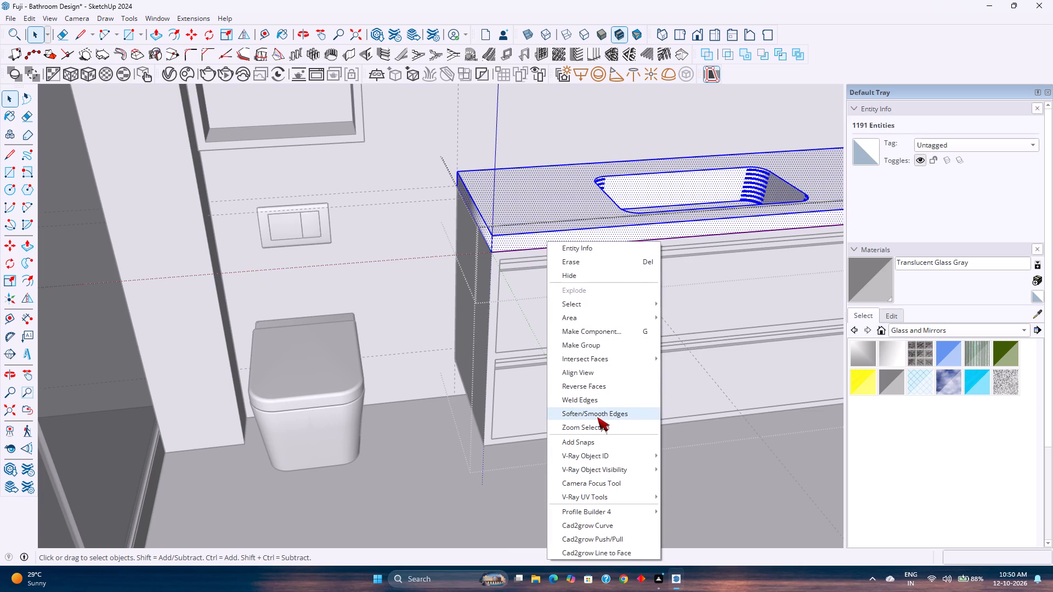
right_click(500, 238)
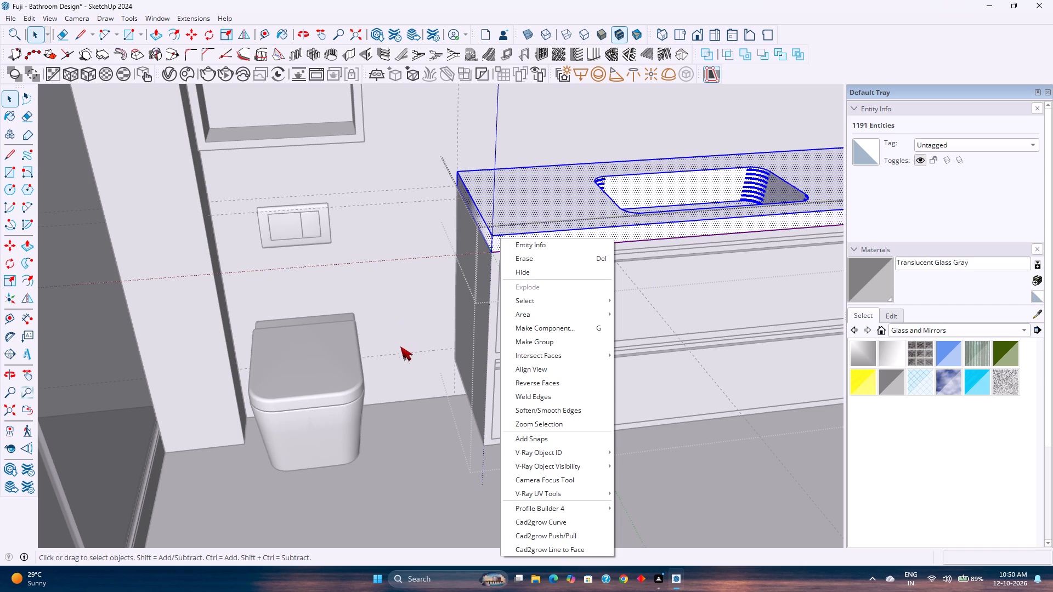
key("Escape")
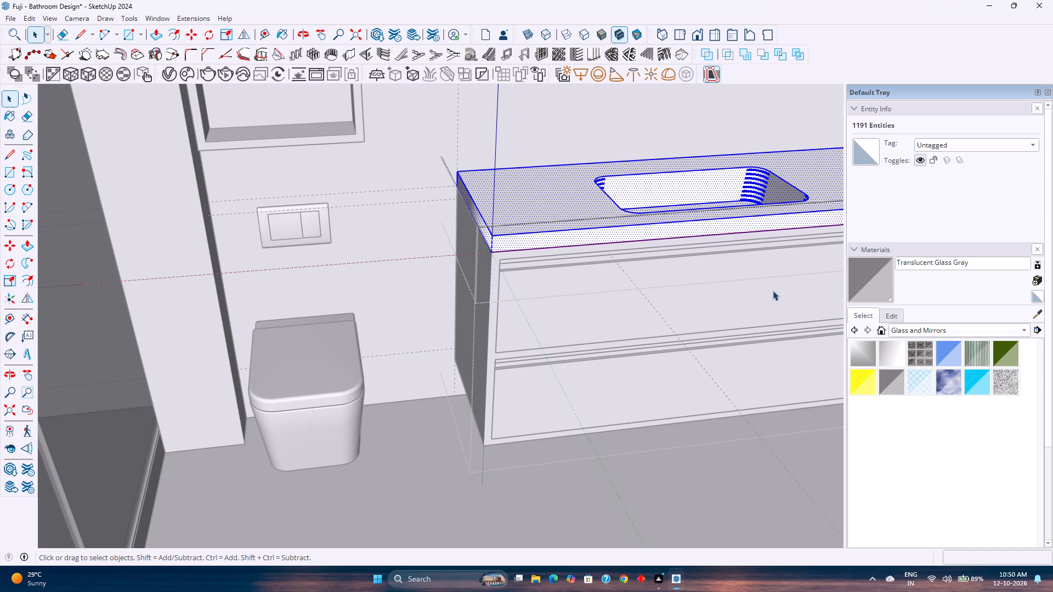
key("Delete")
key("Escape")
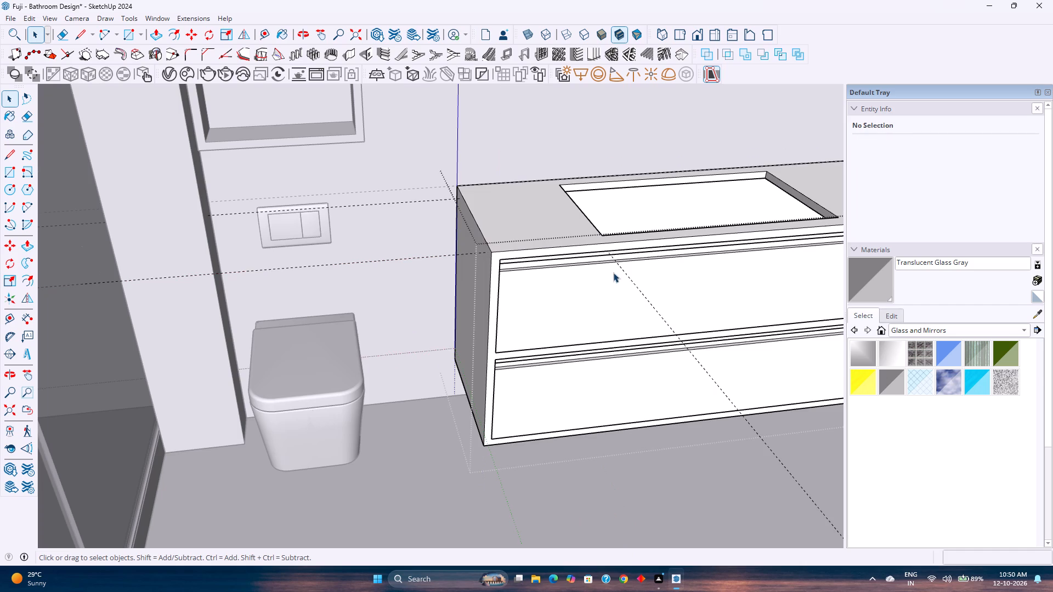
Copy the vanity's top face, with its basin opening outline, 4' straight up from its front corner nearest the toilet.
double_click(559, 217)
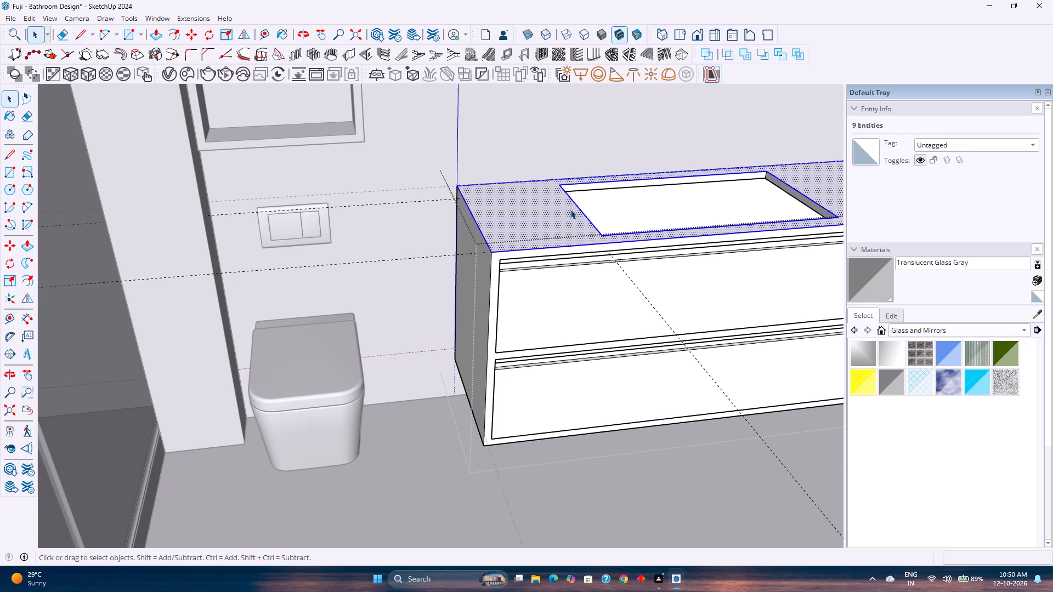
key("m")
left_click(490, 251)
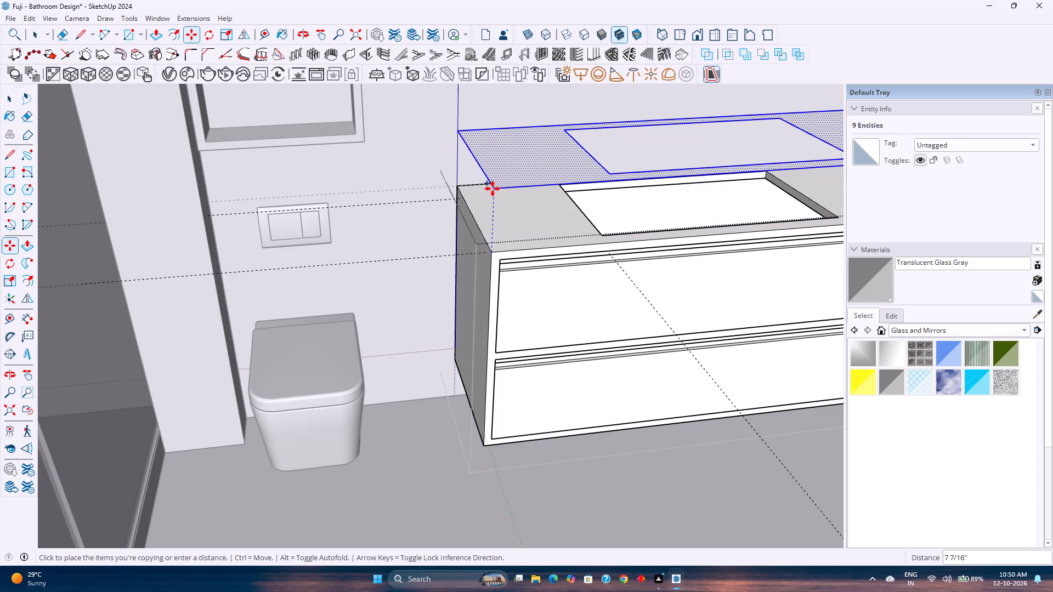
type("4'")
key("Return")
key("space")
scroll(485, 200, "down", 3)
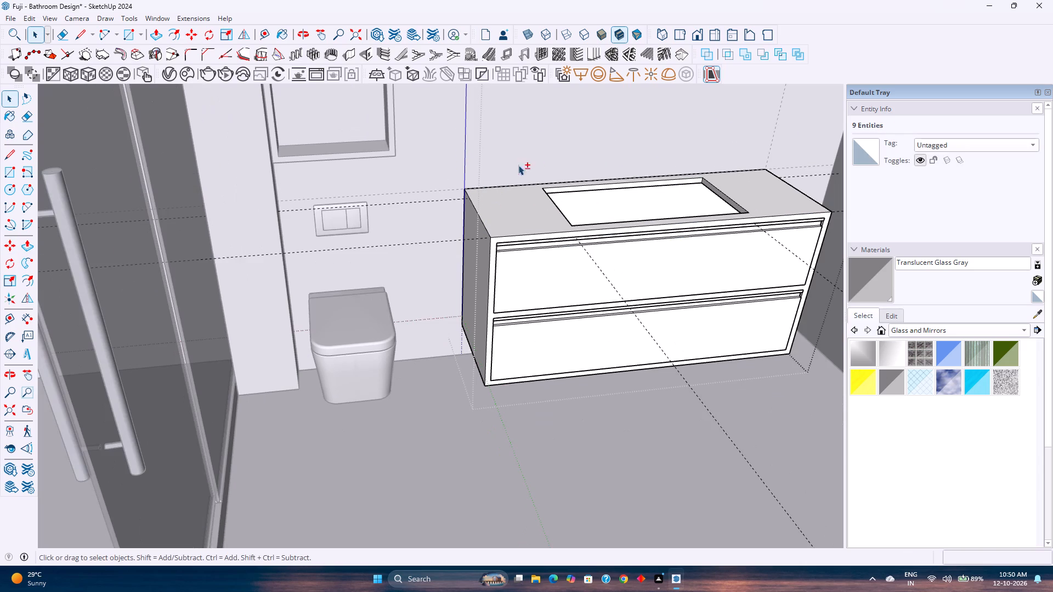
Add guides 2" inside both short edges of the basin opening on the raised copy of the top face.
middle_click_drag(534, 166, 372, 361, "shift")
scroll(415, 316, "down", 2)
middle_click_drag(427, 297, 427, 395, "shift")
left_click(567, 265)
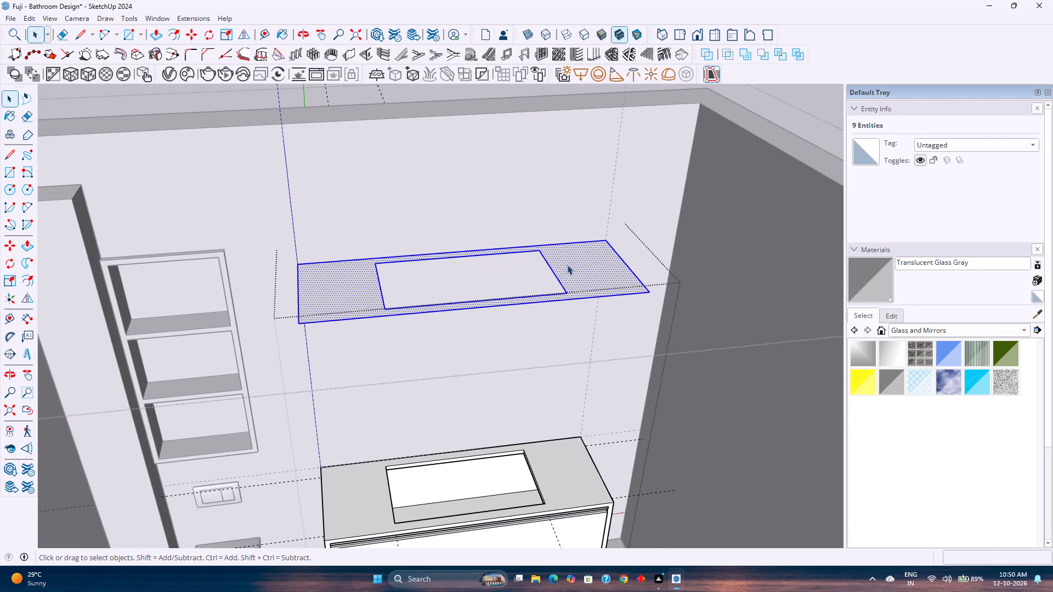
scroll(568, 264, "up", 8)
scroll(562, 276, "down", 2)
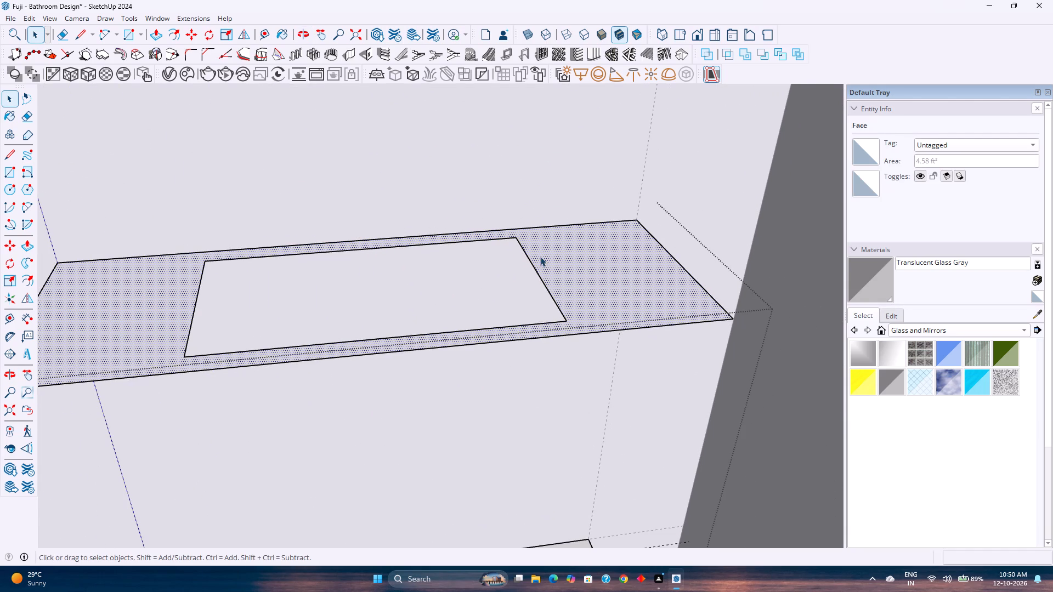
scroll(536, 261, "down", 2)
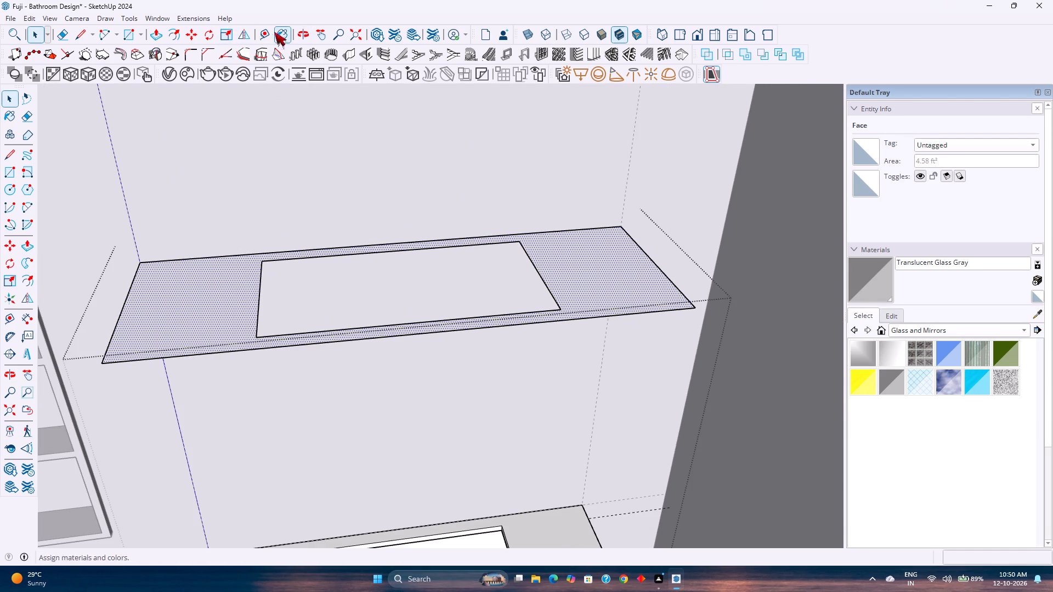
left_click(267, 38)
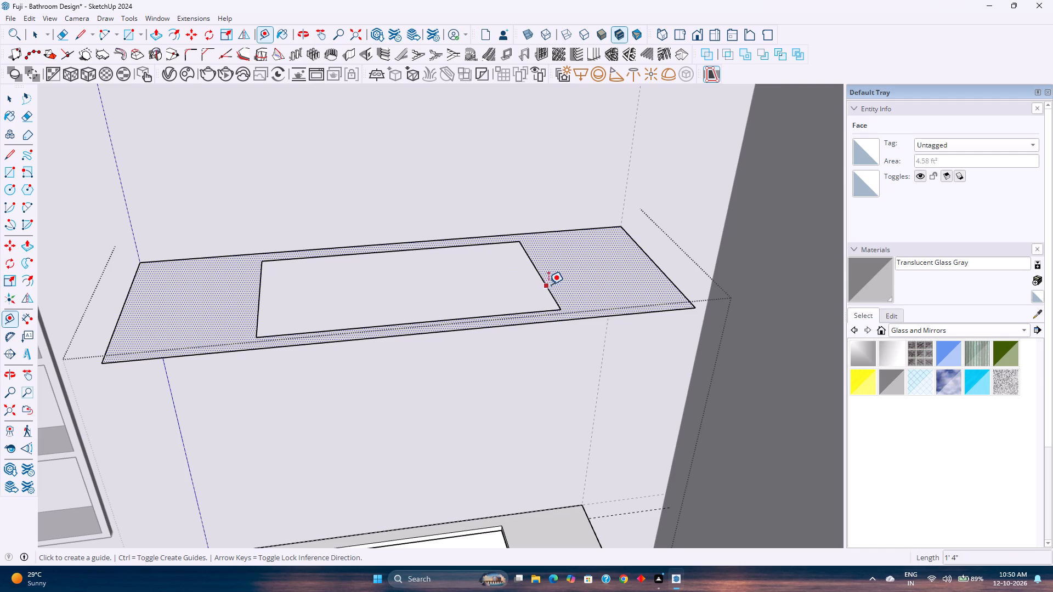
left_click(546, 285)
key("2")
key("Return")
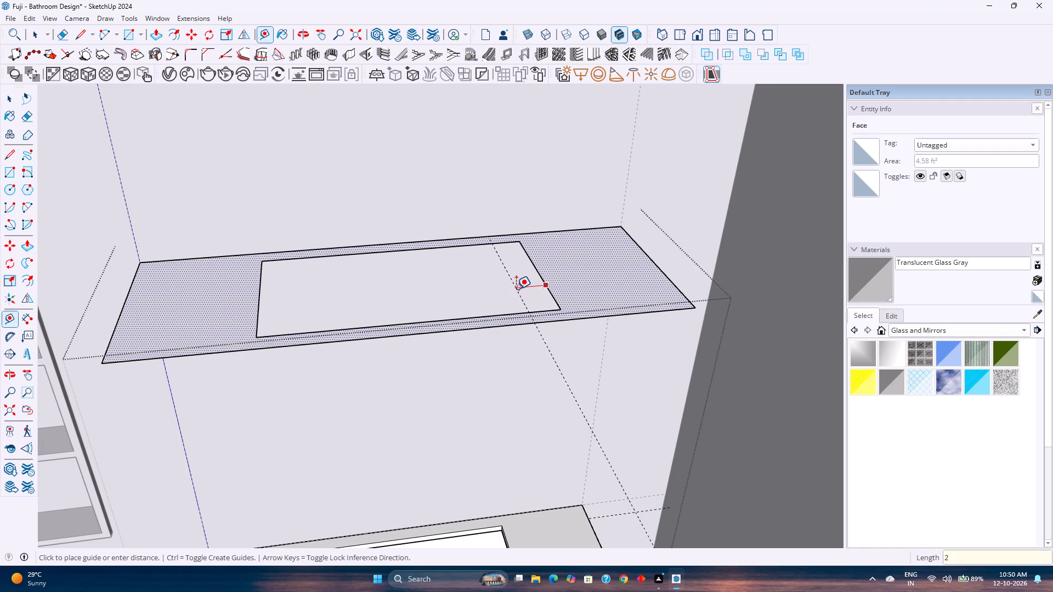
left_click(260, 302)
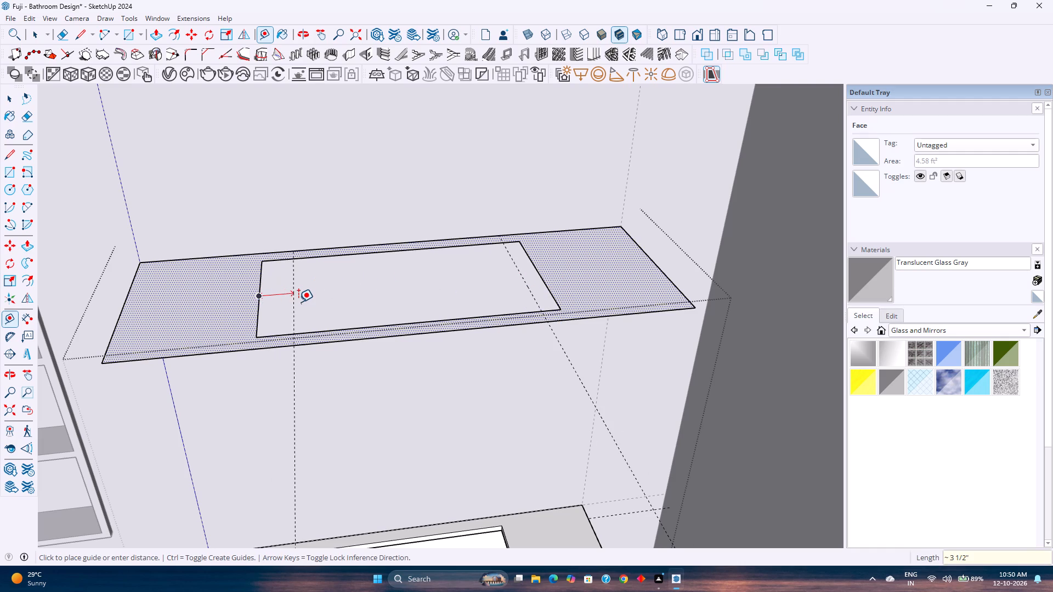
key("2")
key("Return")
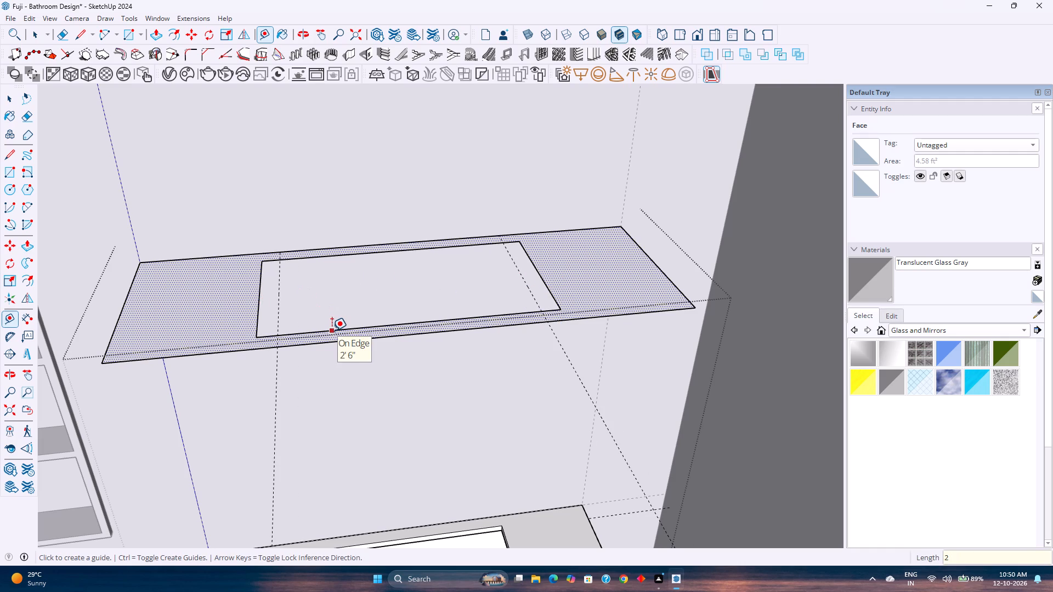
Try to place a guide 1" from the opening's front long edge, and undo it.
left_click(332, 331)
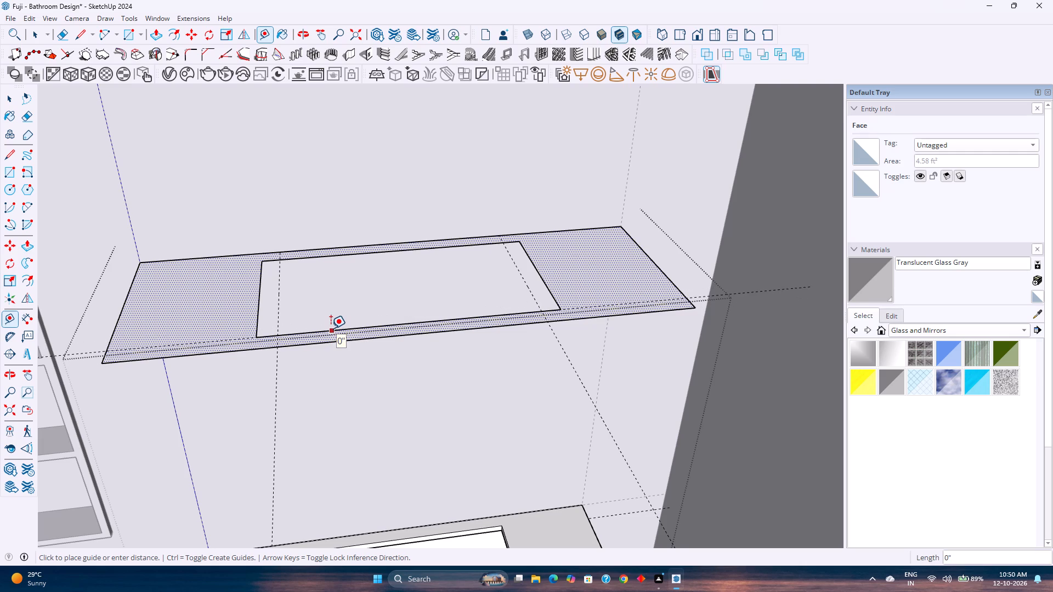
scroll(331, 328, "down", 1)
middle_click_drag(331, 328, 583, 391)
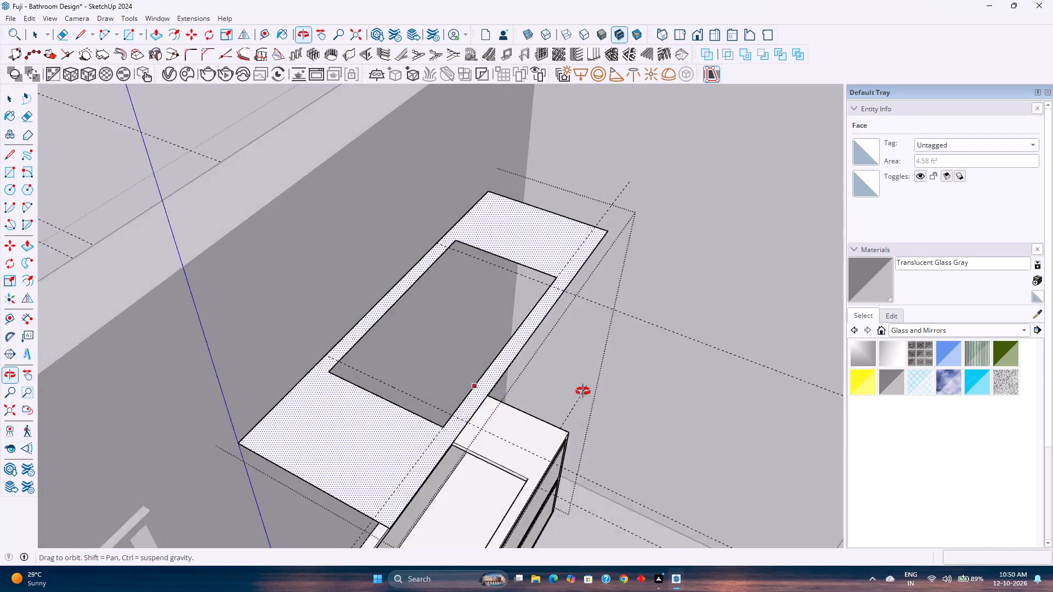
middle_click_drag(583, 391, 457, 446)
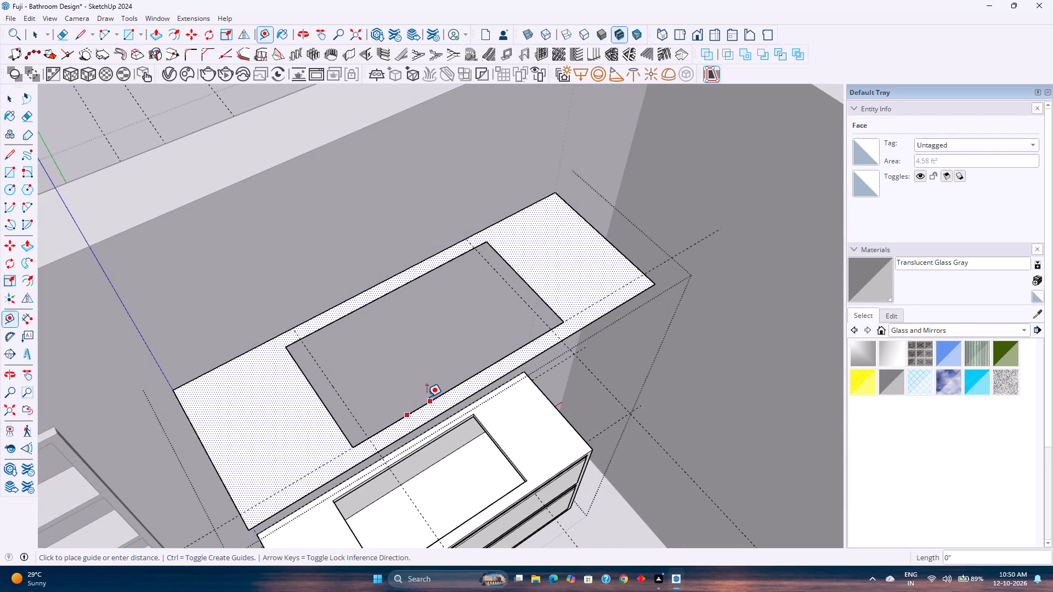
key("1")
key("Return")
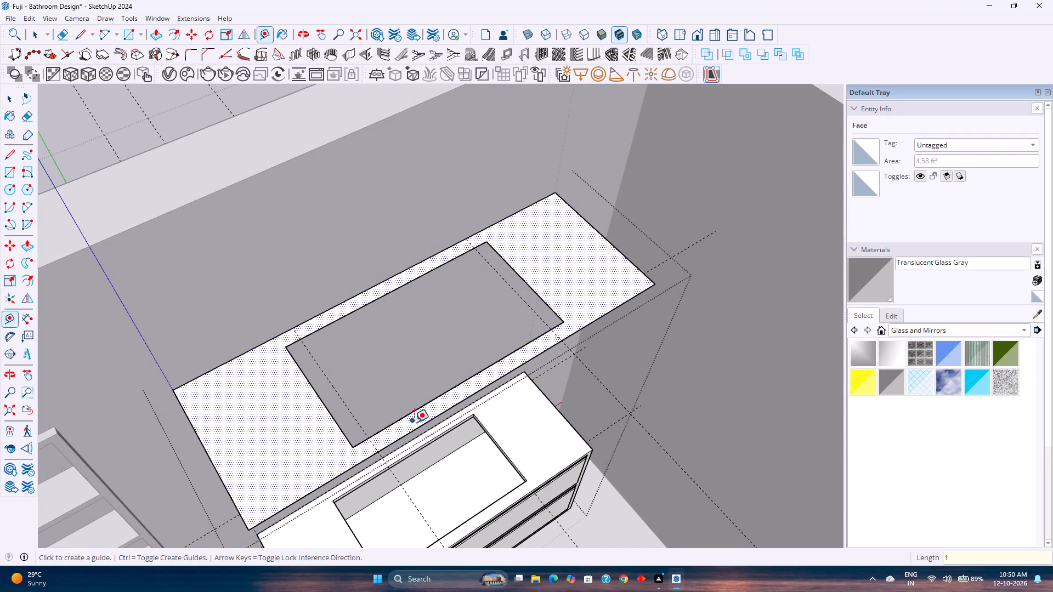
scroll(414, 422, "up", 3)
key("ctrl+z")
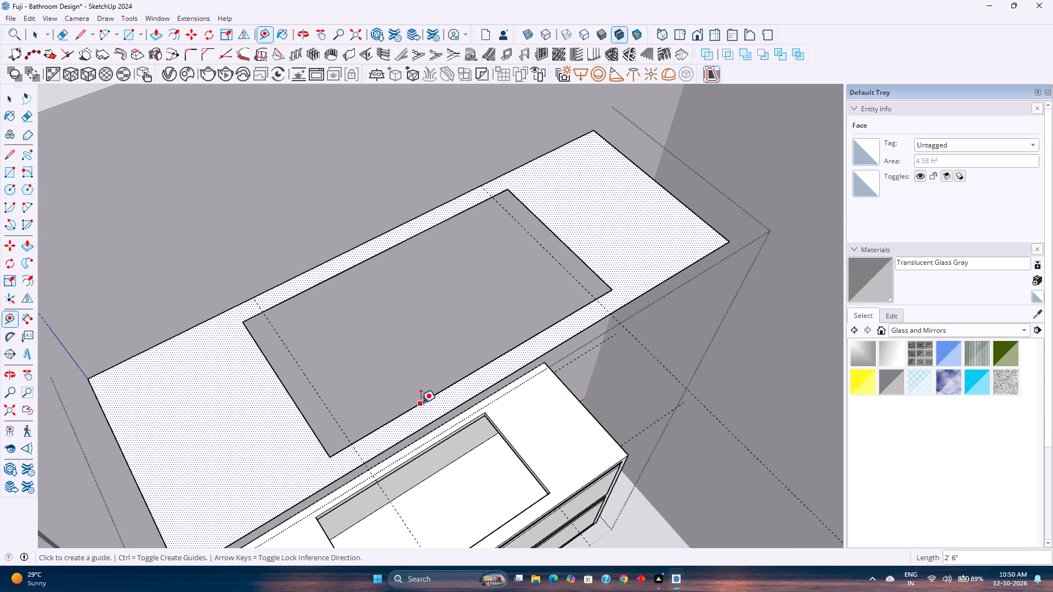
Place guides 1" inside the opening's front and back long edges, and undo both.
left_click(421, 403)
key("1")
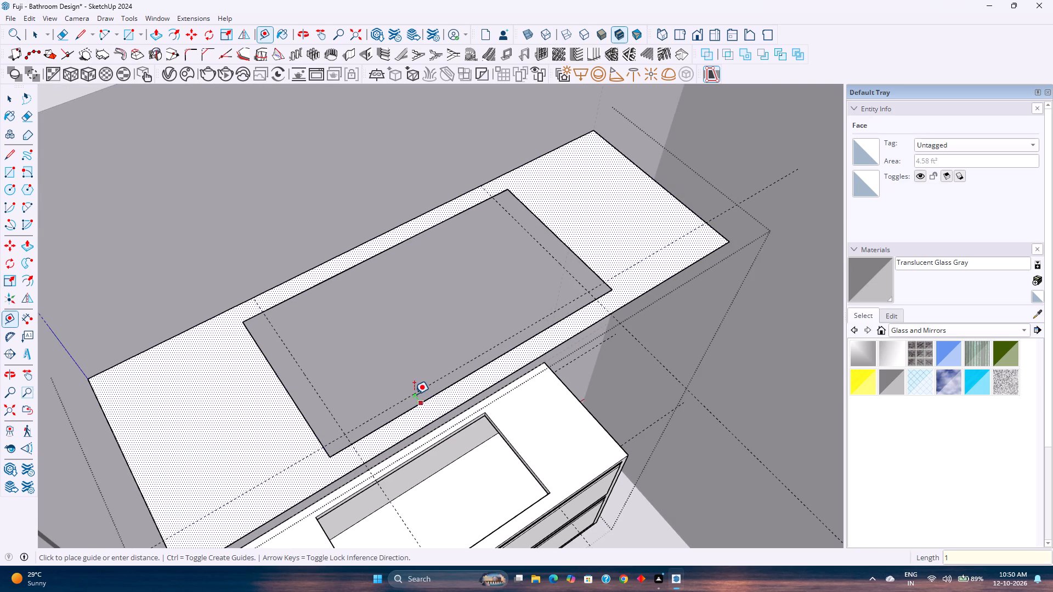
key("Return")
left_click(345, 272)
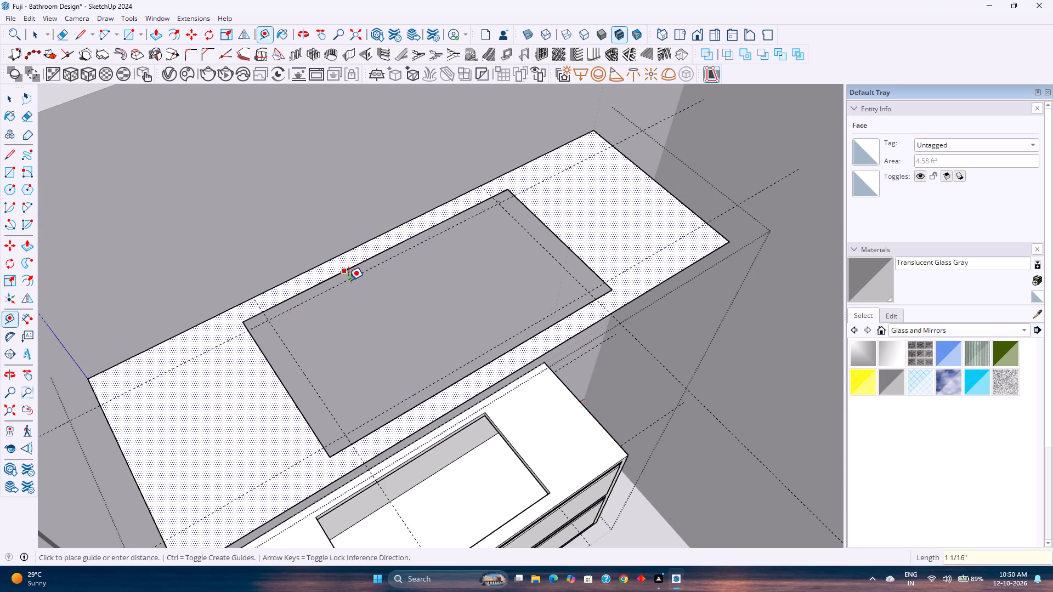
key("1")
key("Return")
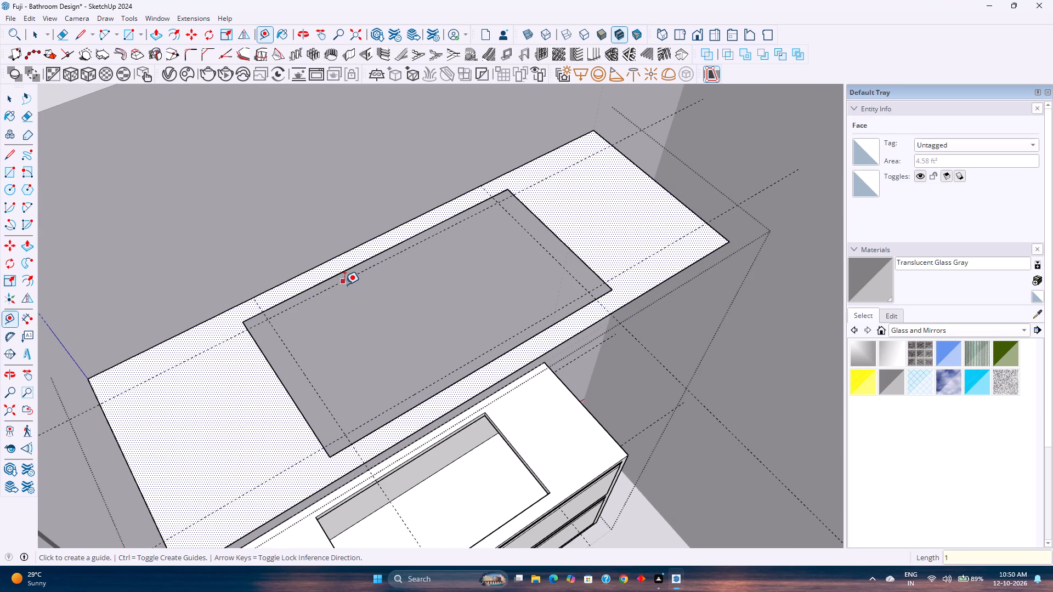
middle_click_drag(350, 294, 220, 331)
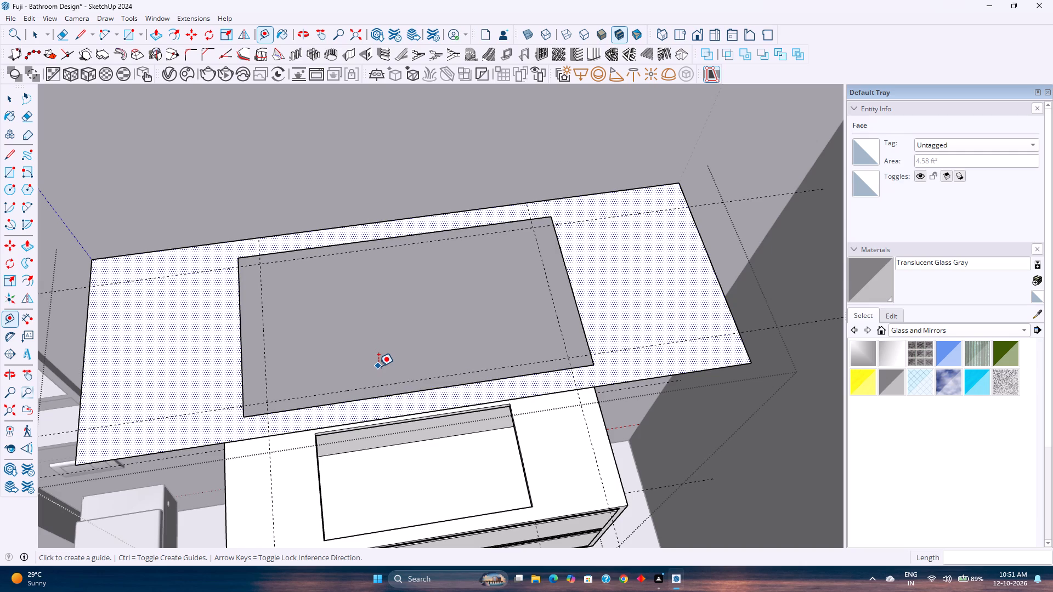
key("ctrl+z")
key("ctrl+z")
Add guides 2" inside the front and back long edges of the basin opening.
left_click(396, 395)
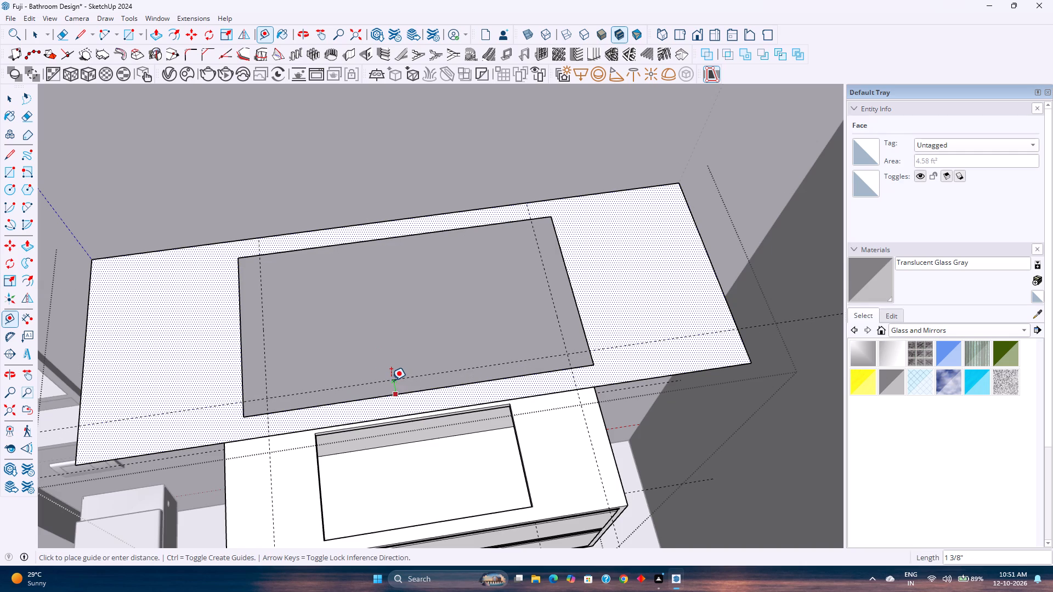
key("2")
key("Return")
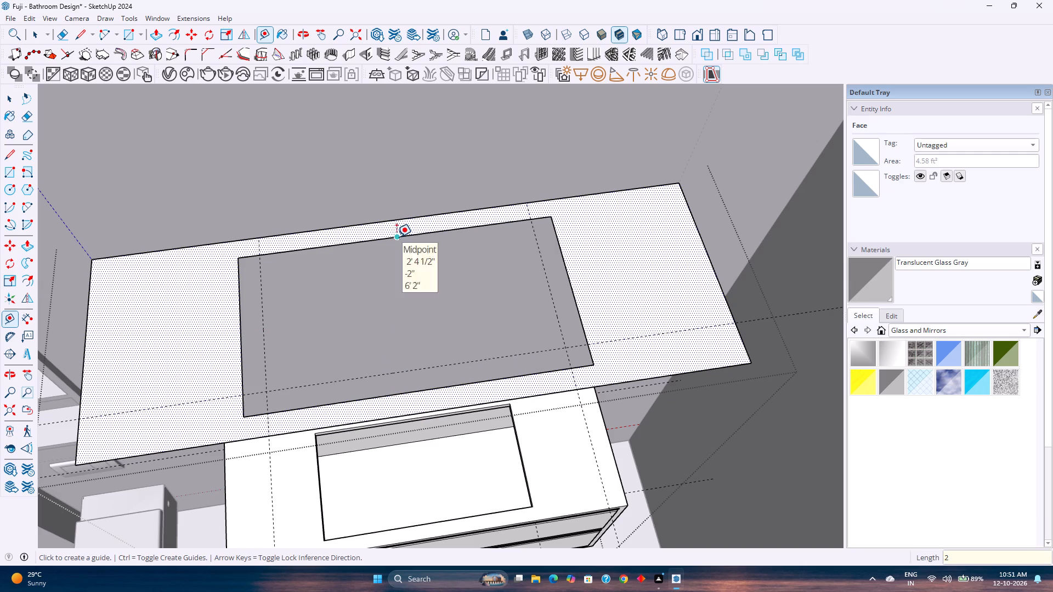
left_click(397, 237)
key("2")
key("Return")
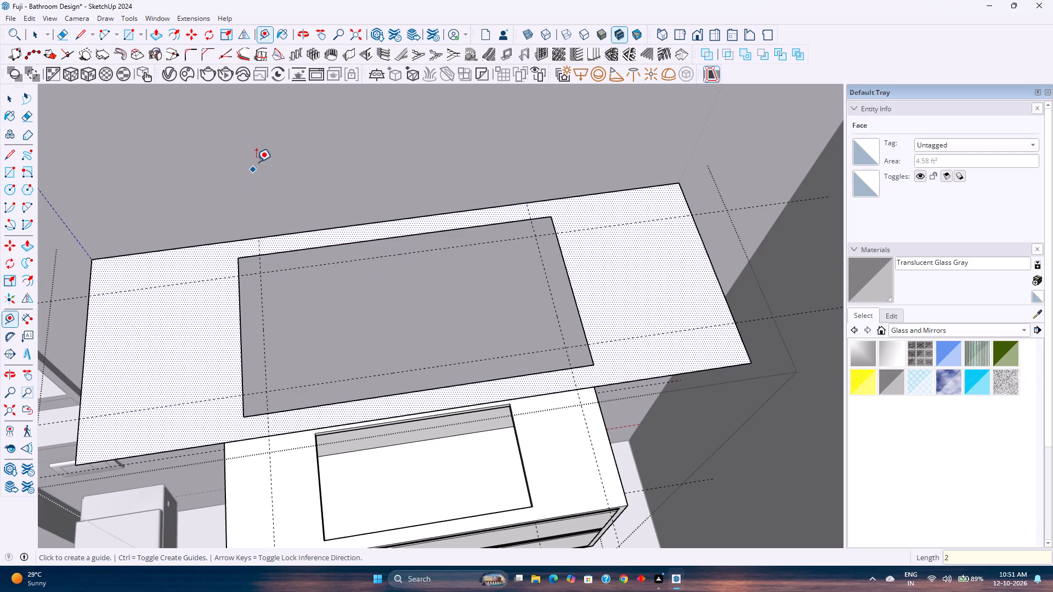
Round the opening's back corner nearest the toilet with a 2 Point Arc between the guide intersections, trimming the corner.
left_click(103, 39)
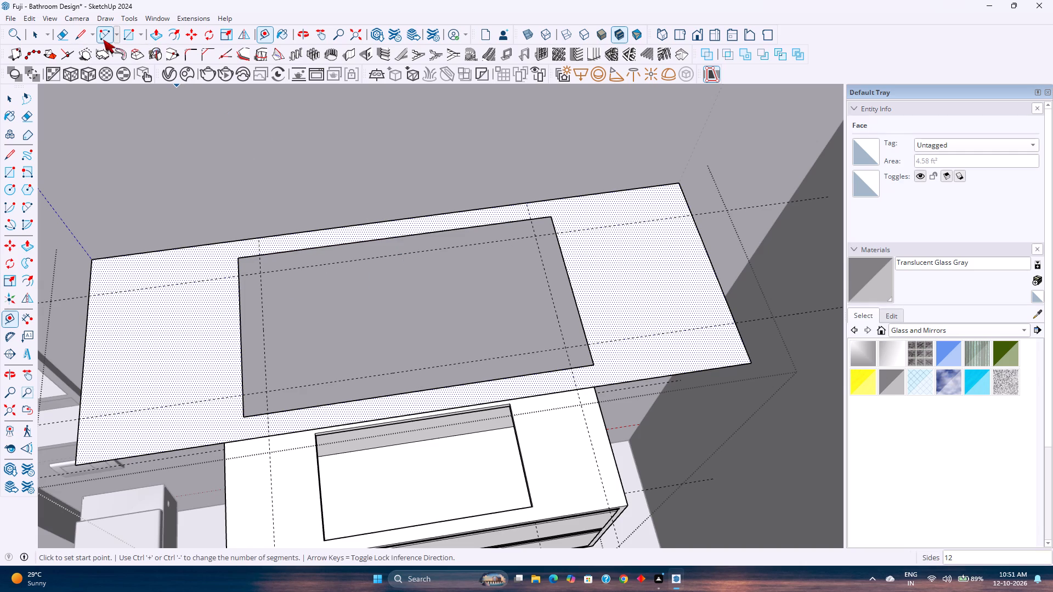
left_click(237, 275)
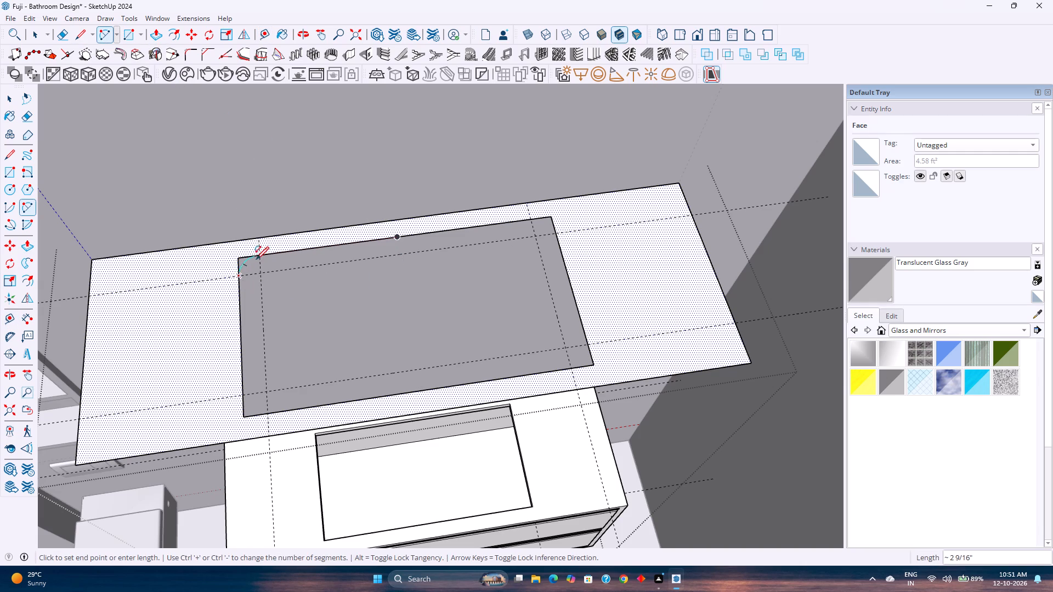
double_click(259, 255)
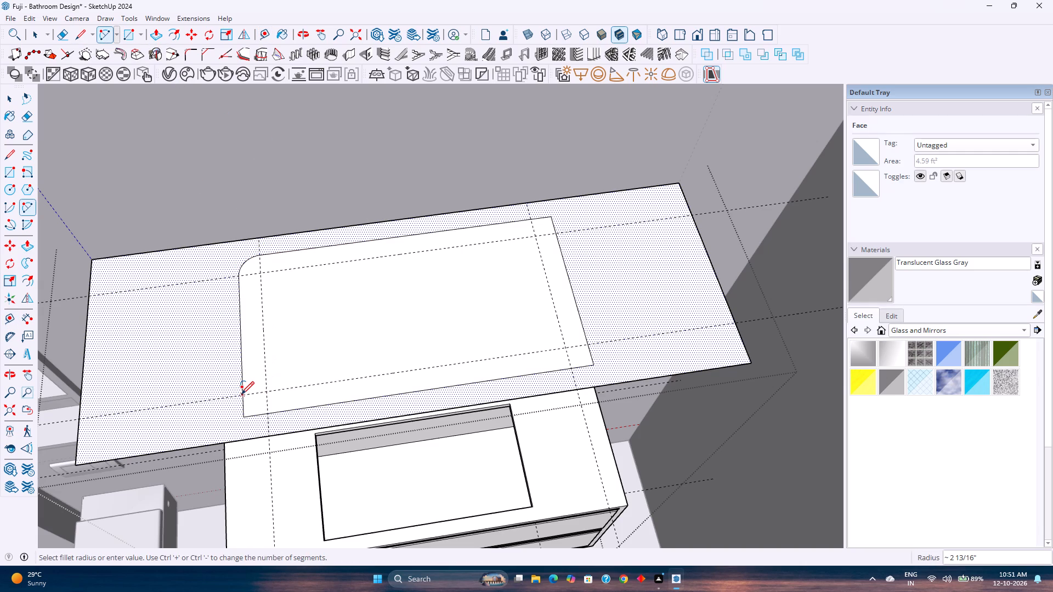
Round the basin opening's remaining three corners with 2" radius 2 Point Arcs between the guide intersections, trimming each corner.
left_click(241, 394)
double_click(268, 412)
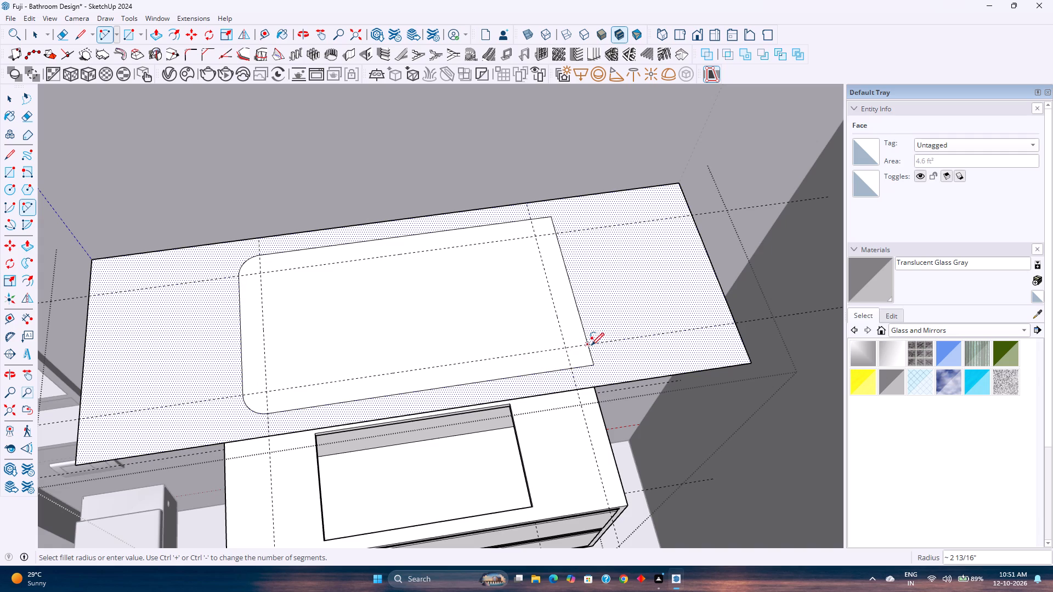
left_click(590, 345)
double_click(573, 369)
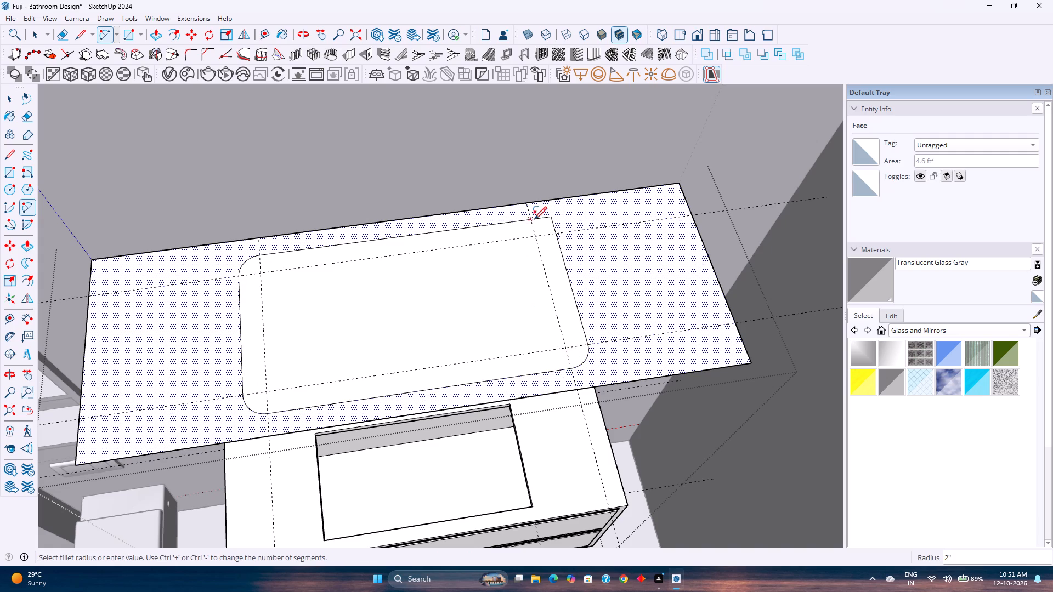
left_click(532, 220)
double_click(561, 237)
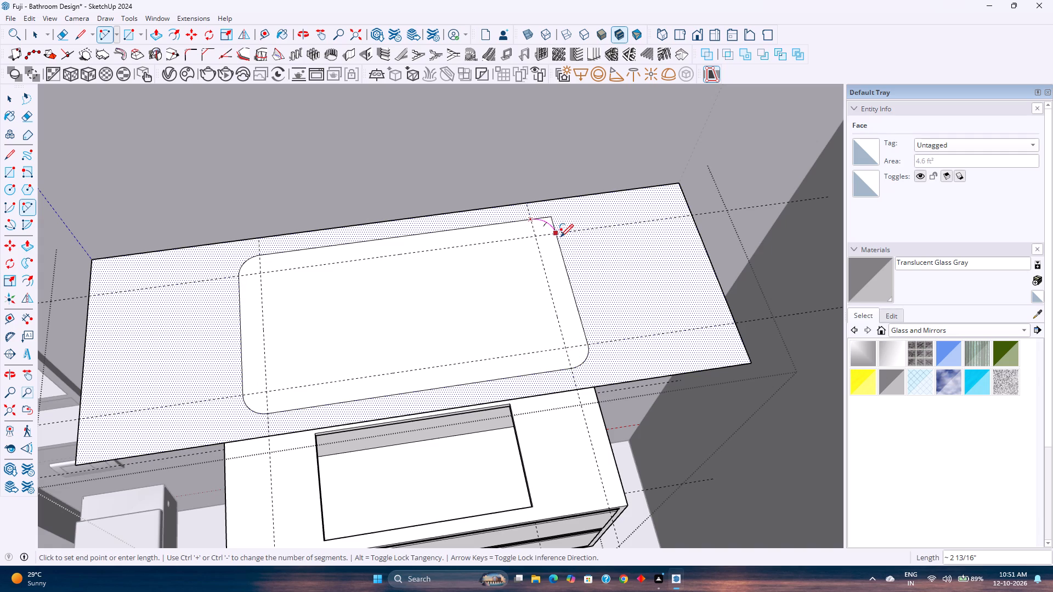
key("space")
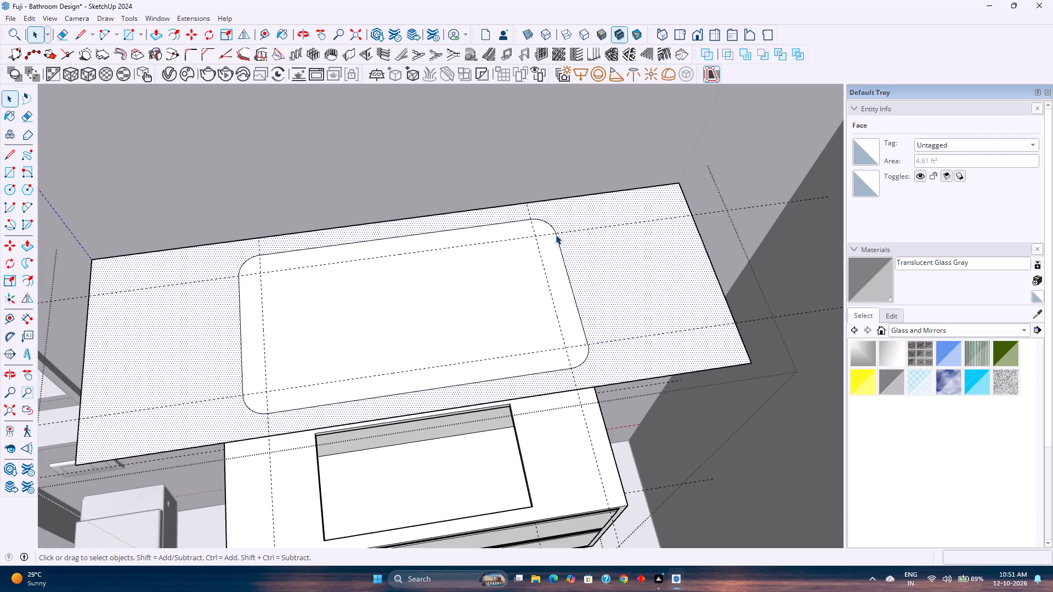
Set the arc at the opening's back corner nearest the toilet to 40 segments.
double_click(481, 281)
right_click(480, 281)
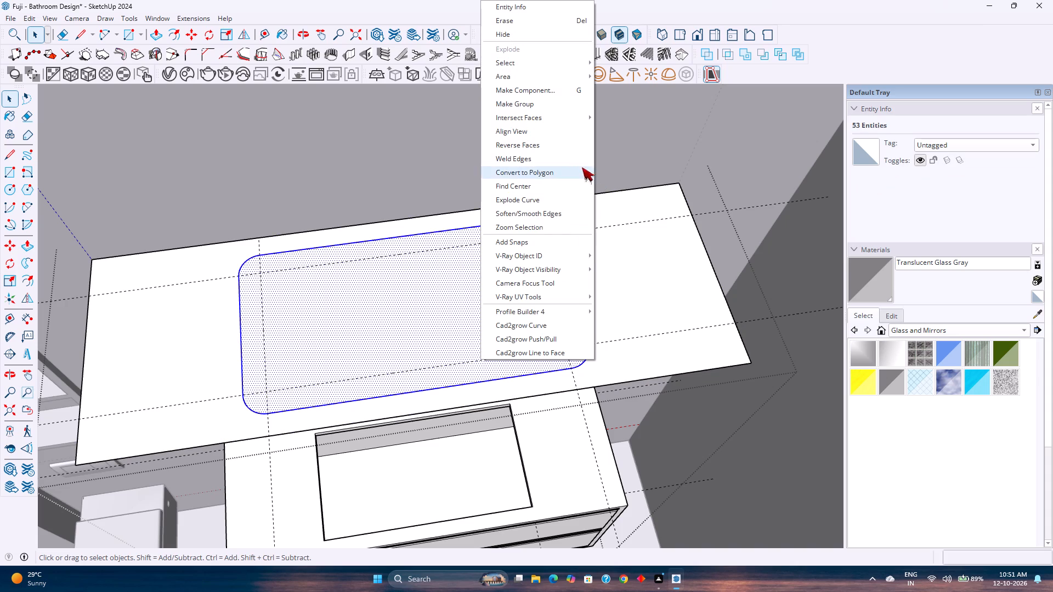
left_click(246, 261)
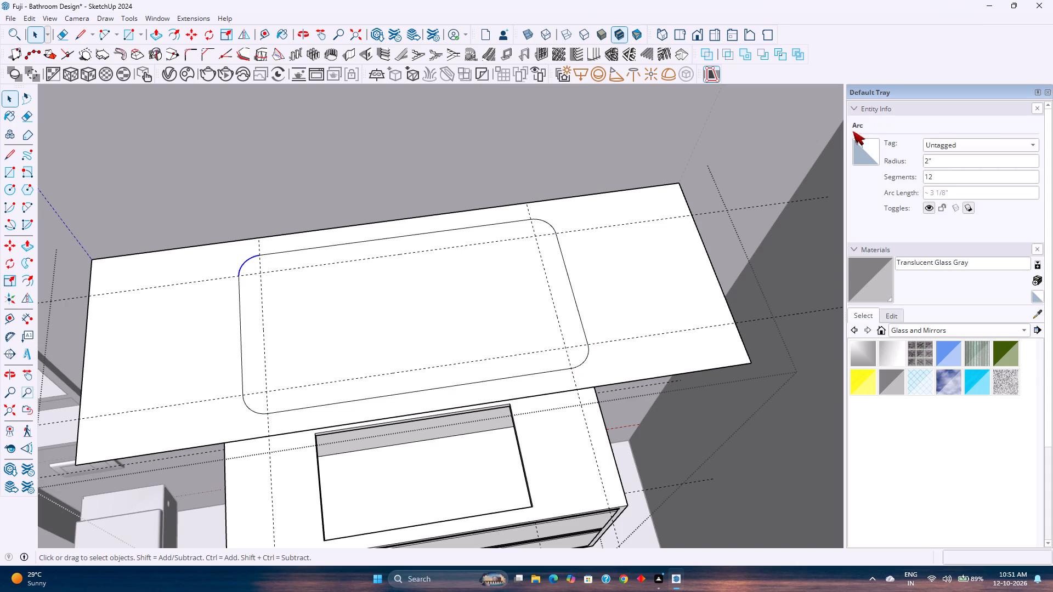
double_click(942, 174)
key("5")
key("0")
key("Return")
left_click(630, 297)
double_click(949, 175)
type("40")
key("Return")
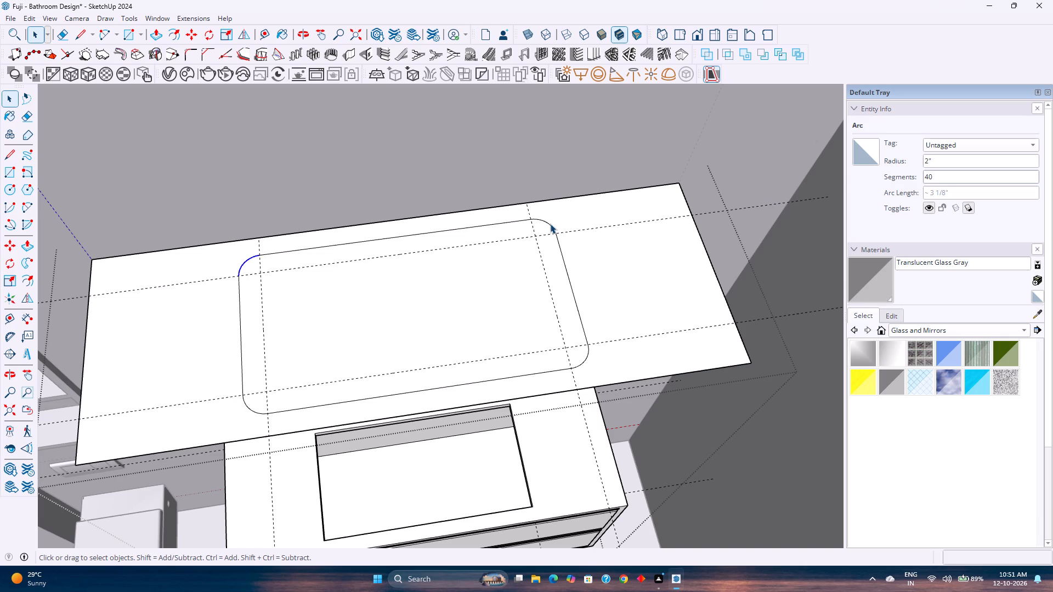
Set the arcs at the opening's other three corners to 40 segments each.
left_click(550, 224)
double_click(938, 173)
type("40")
key("Return")
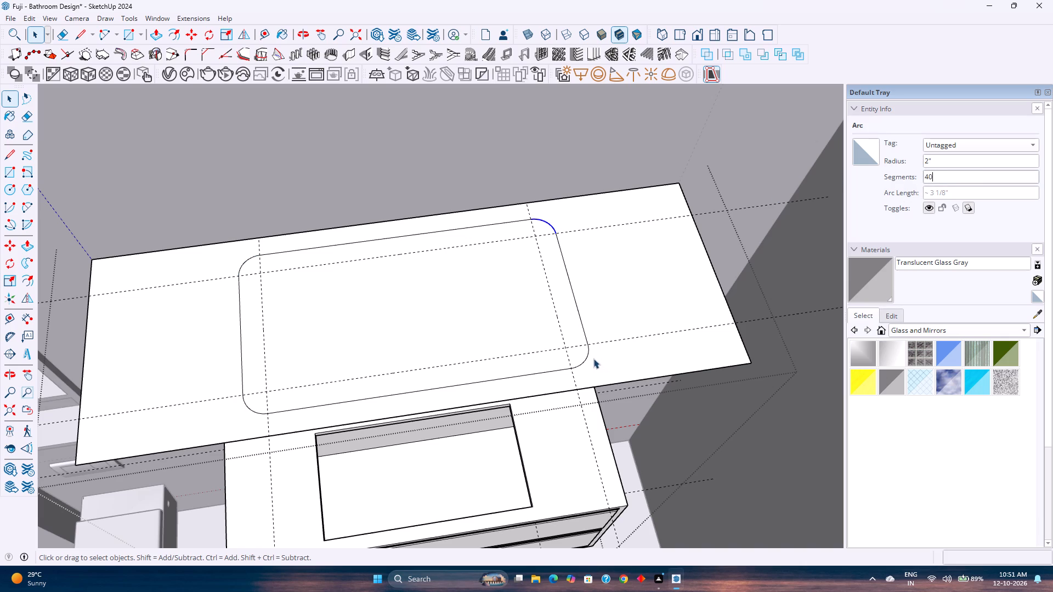
left_click(585, 358)
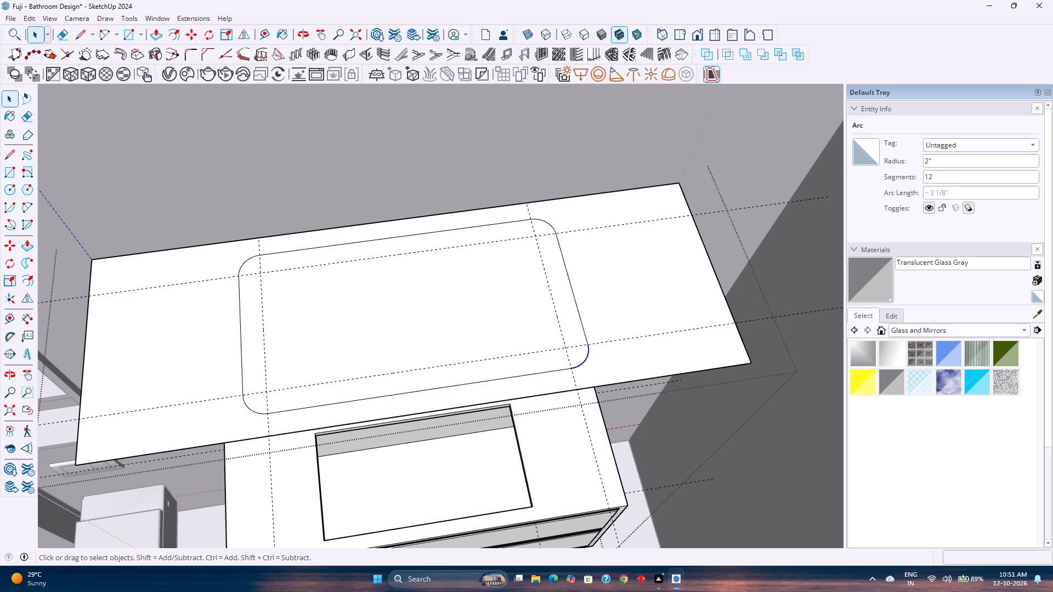
double_click(945, 176)
type("40")
key("Return")
left_click(251, 409)
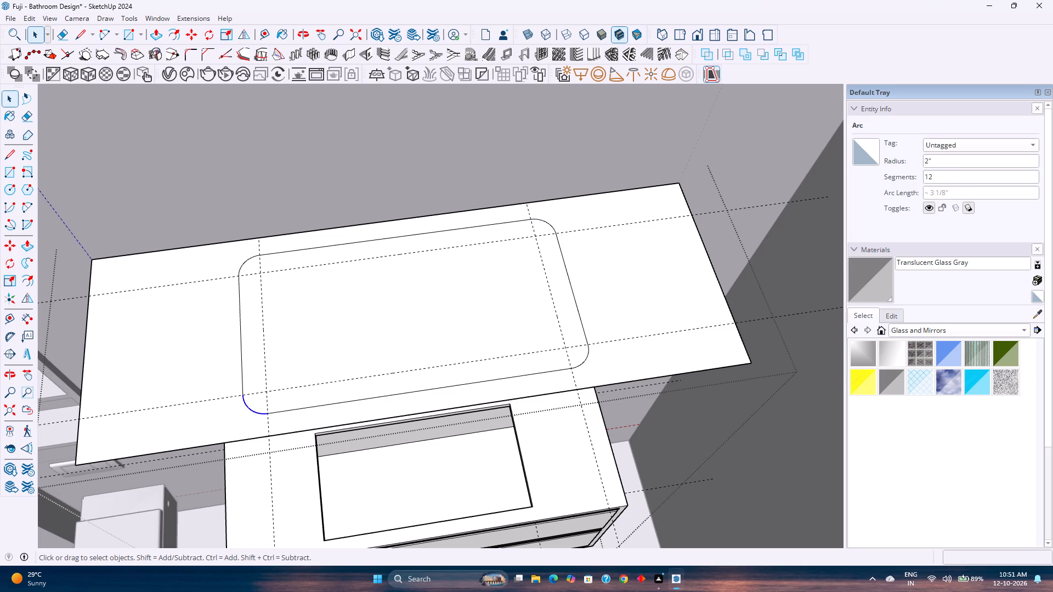
double_click(965, 181)
key("4")
key("0")
key("Return")
Weld the edges around the rounded basin opening into one continuous outline.
double_click(419, 331)
right_click(420, 331)
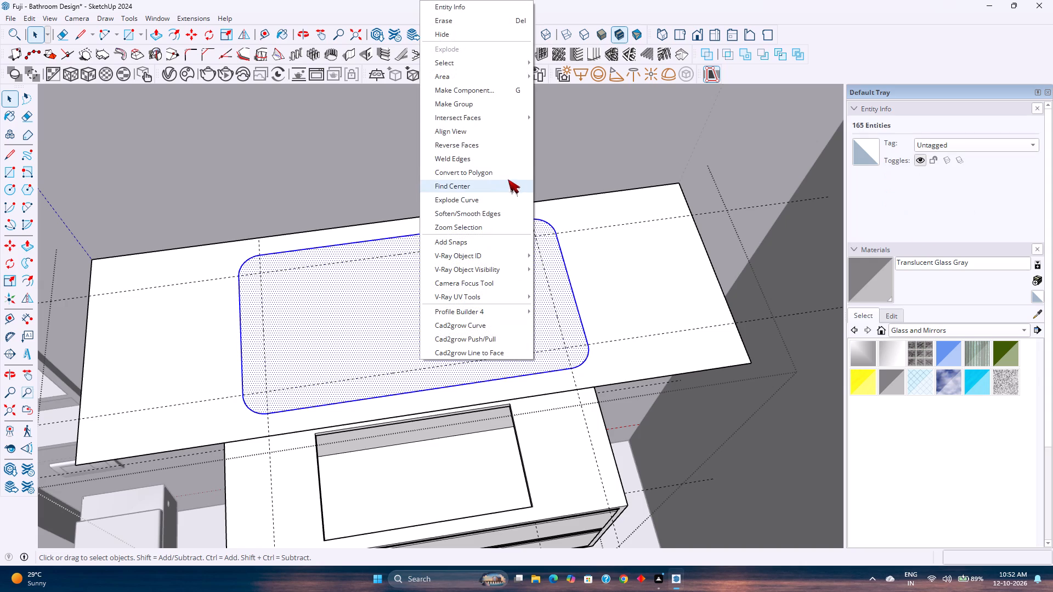
left_click(469, 161)
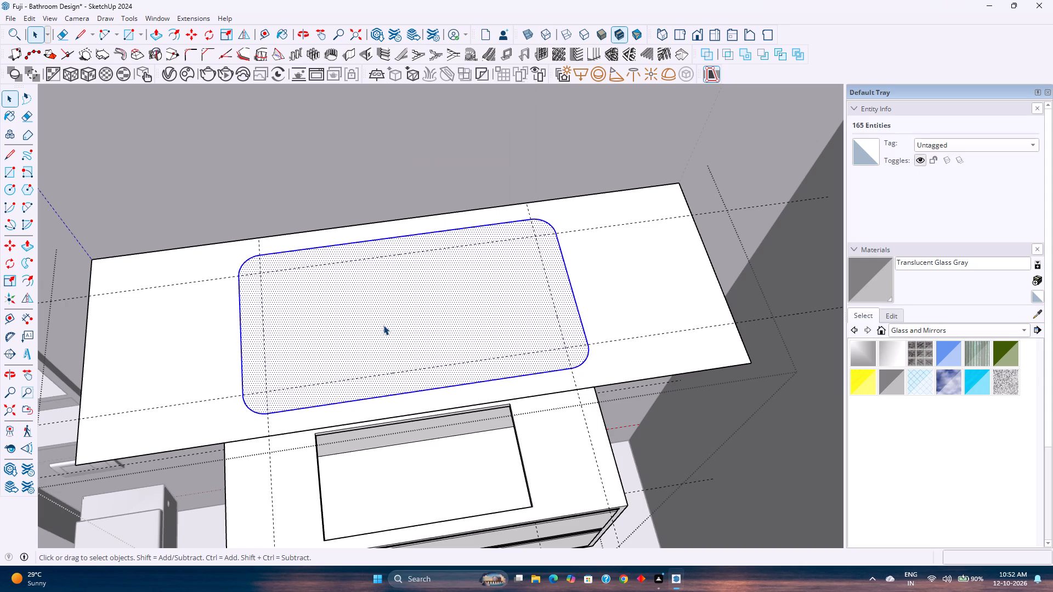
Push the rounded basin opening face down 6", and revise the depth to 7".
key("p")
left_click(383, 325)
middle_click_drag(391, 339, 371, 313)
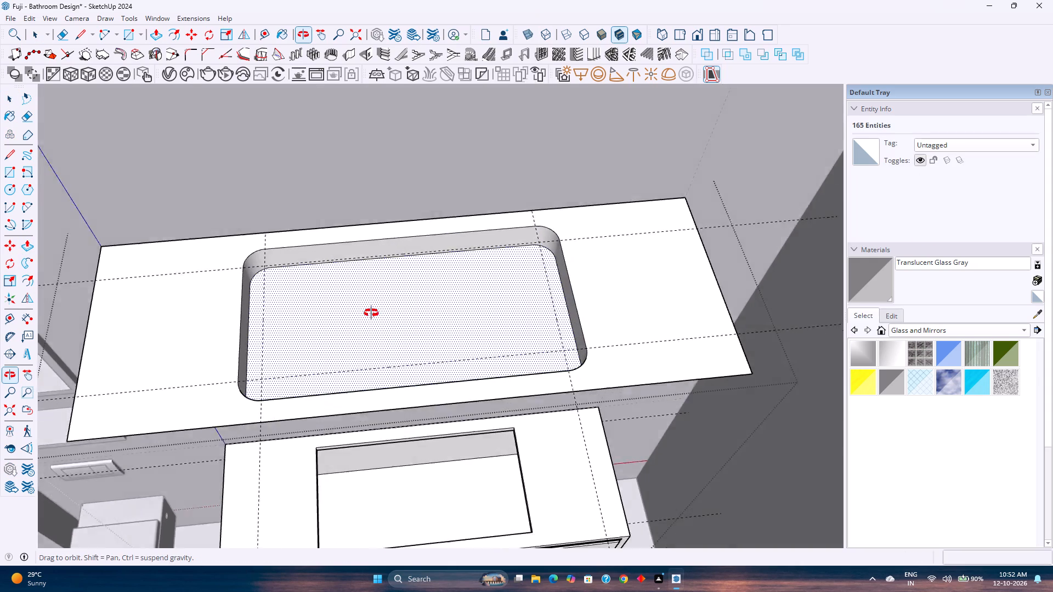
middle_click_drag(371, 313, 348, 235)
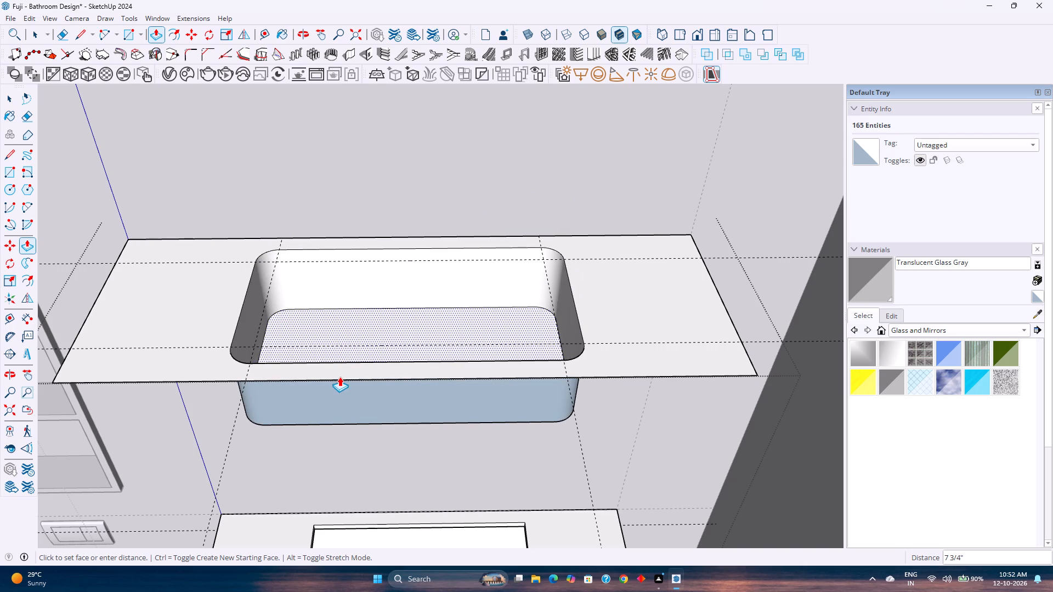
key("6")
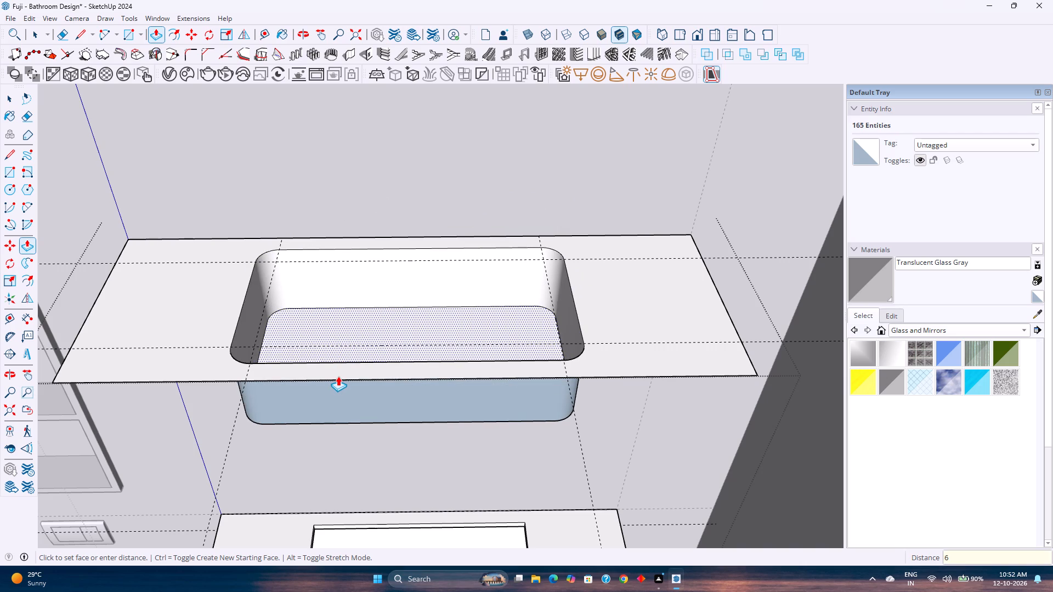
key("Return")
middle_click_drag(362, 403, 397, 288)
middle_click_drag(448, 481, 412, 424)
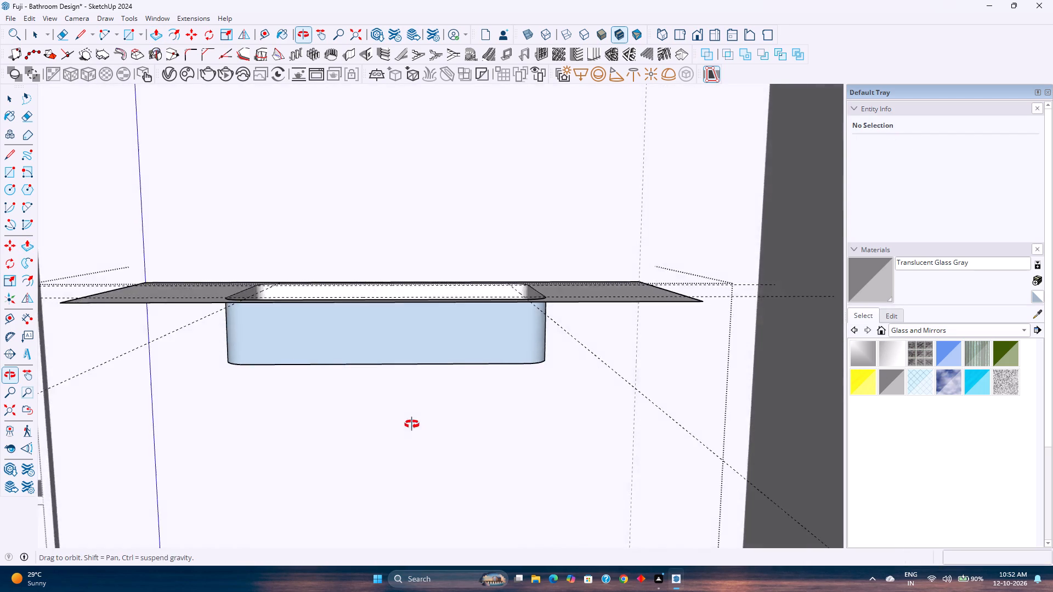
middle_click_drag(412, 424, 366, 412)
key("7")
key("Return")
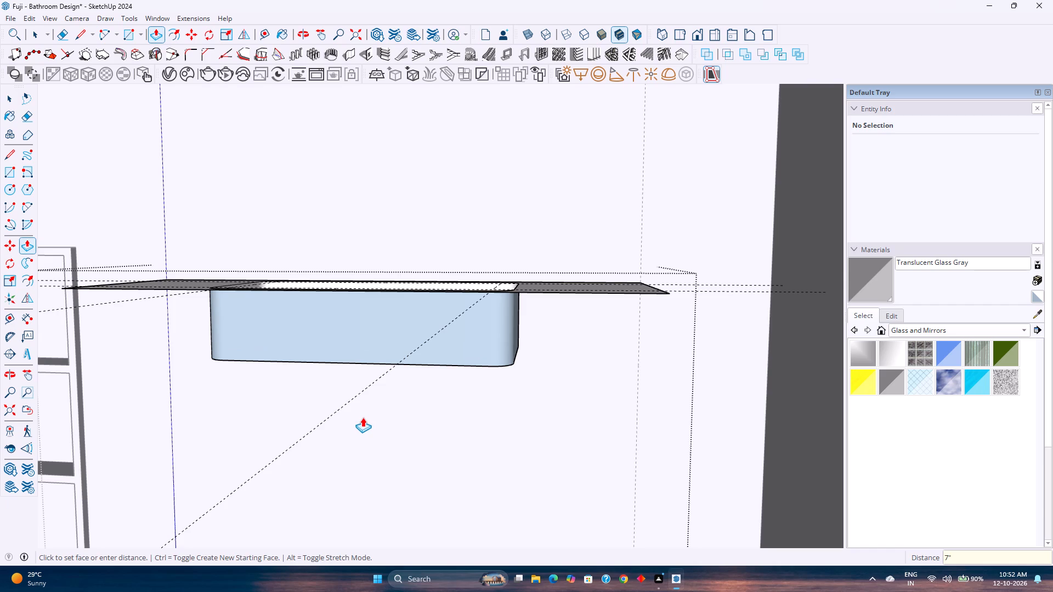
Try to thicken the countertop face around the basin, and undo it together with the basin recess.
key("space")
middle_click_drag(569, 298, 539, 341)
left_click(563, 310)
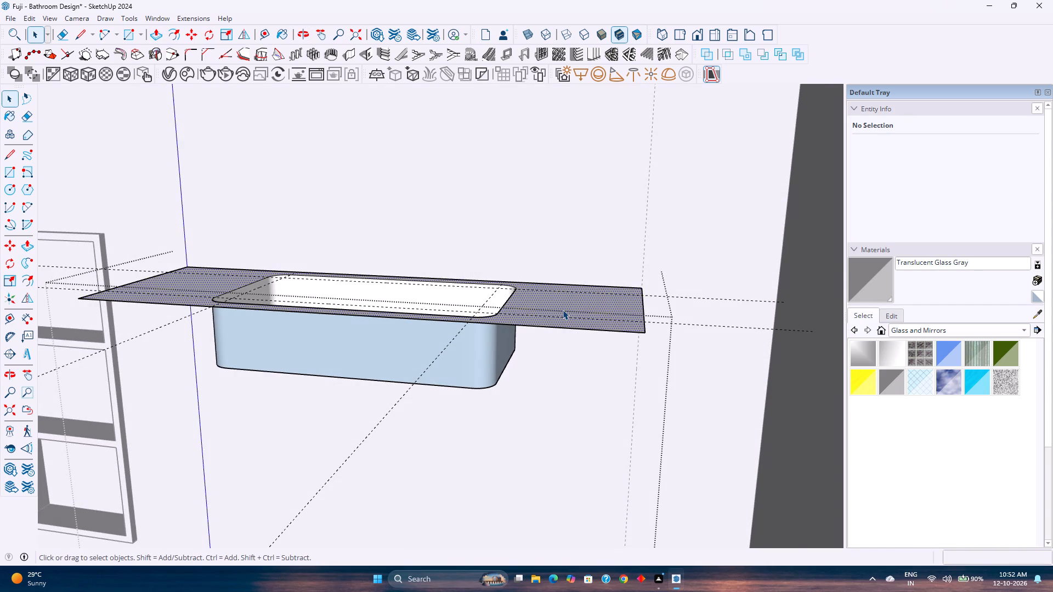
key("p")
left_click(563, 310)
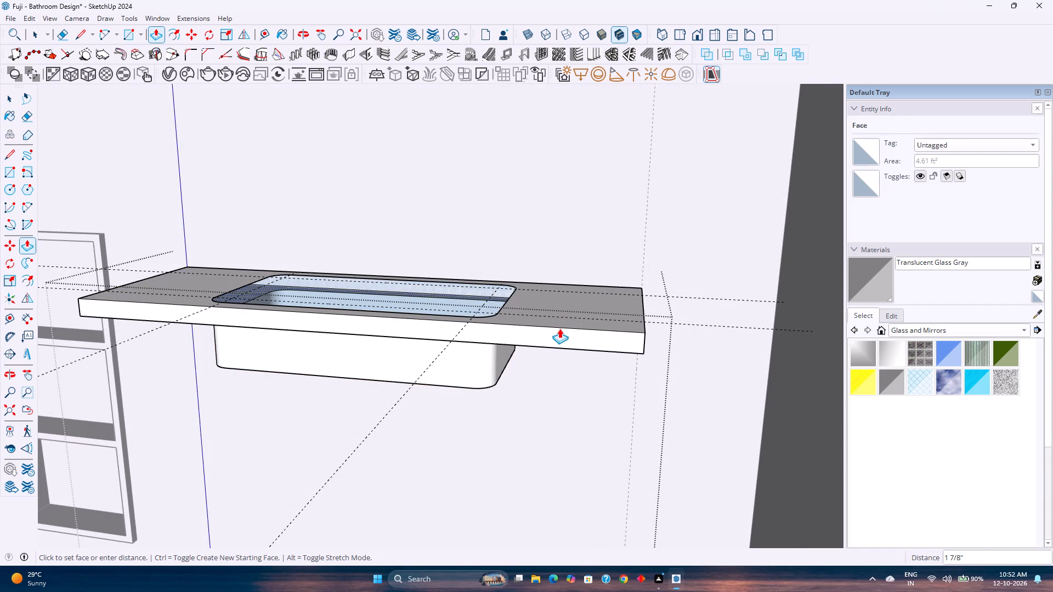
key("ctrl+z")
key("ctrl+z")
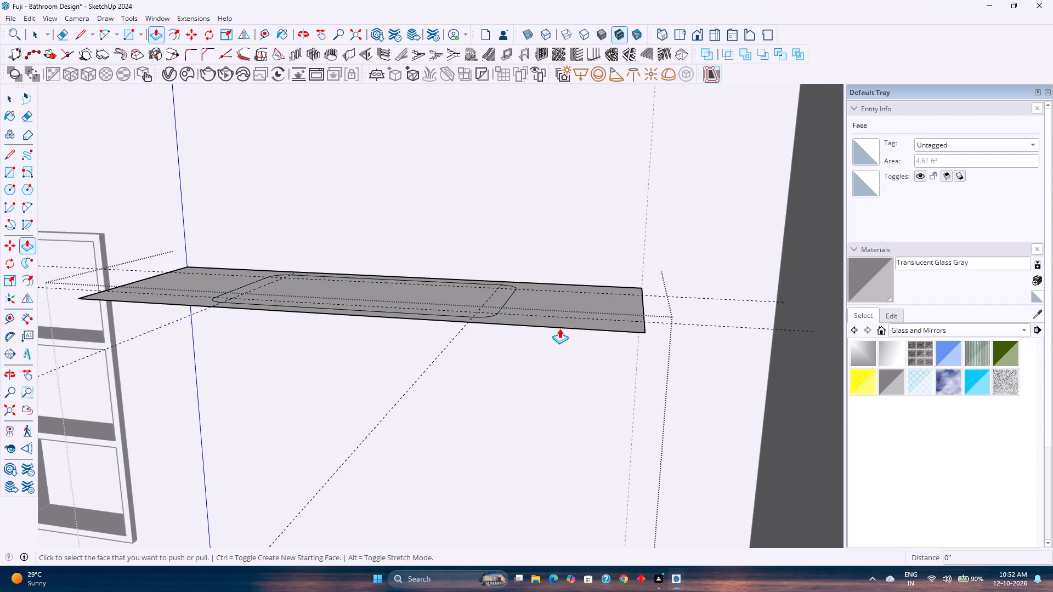
Extrude the countertop face around the basin opening downward 2" to thicken the slab.
left_click(566, 317)
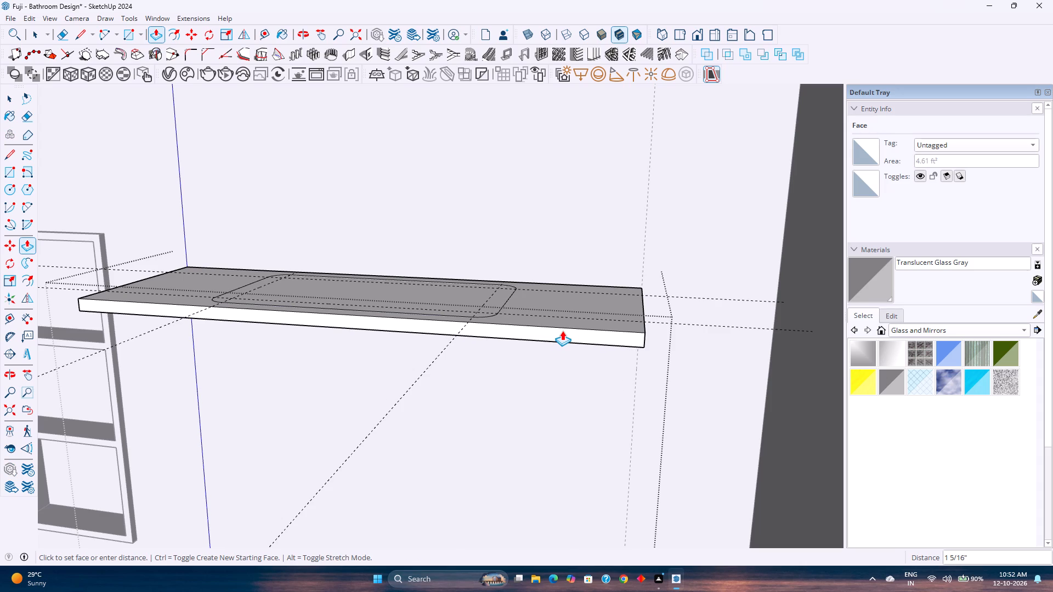
key("2")
key("Return")
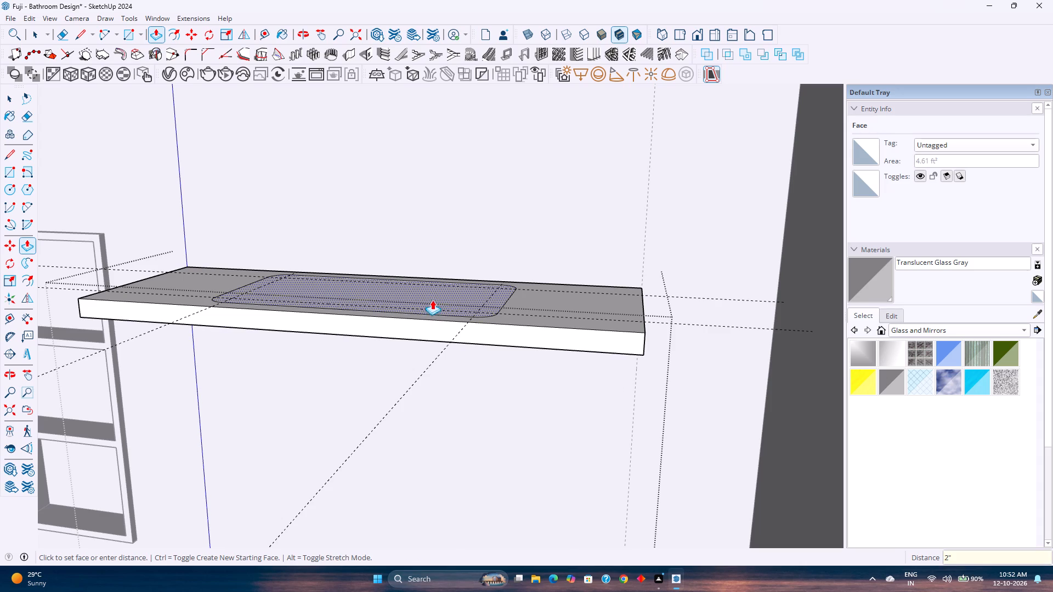
Weld the edges bounding the rounded basin opening again on the thickened countertop.
left_click(433, 296)
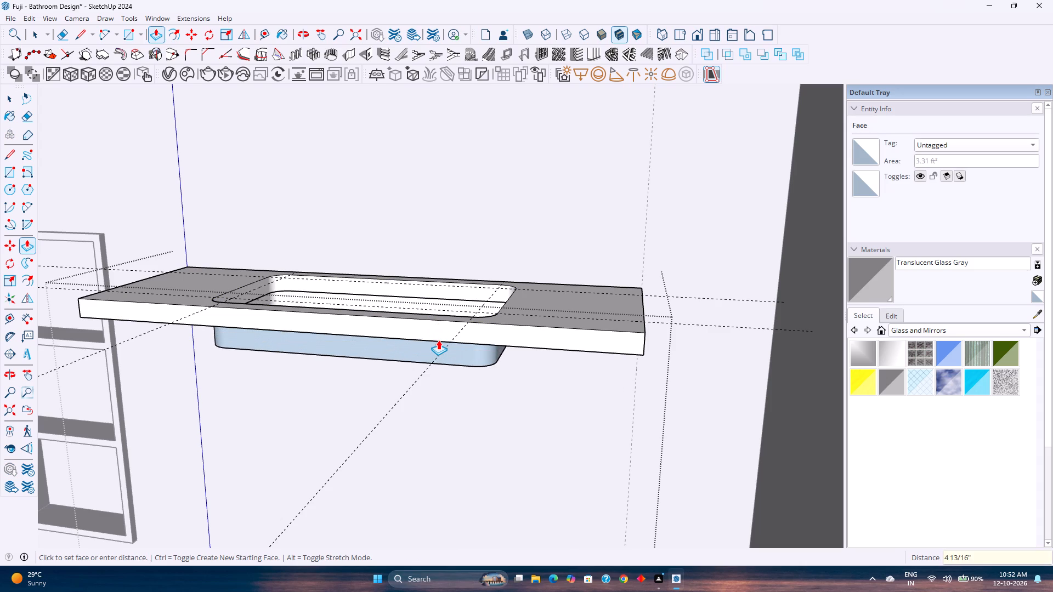
key("space")
double_click(429, 296)
right_click(429, 296)
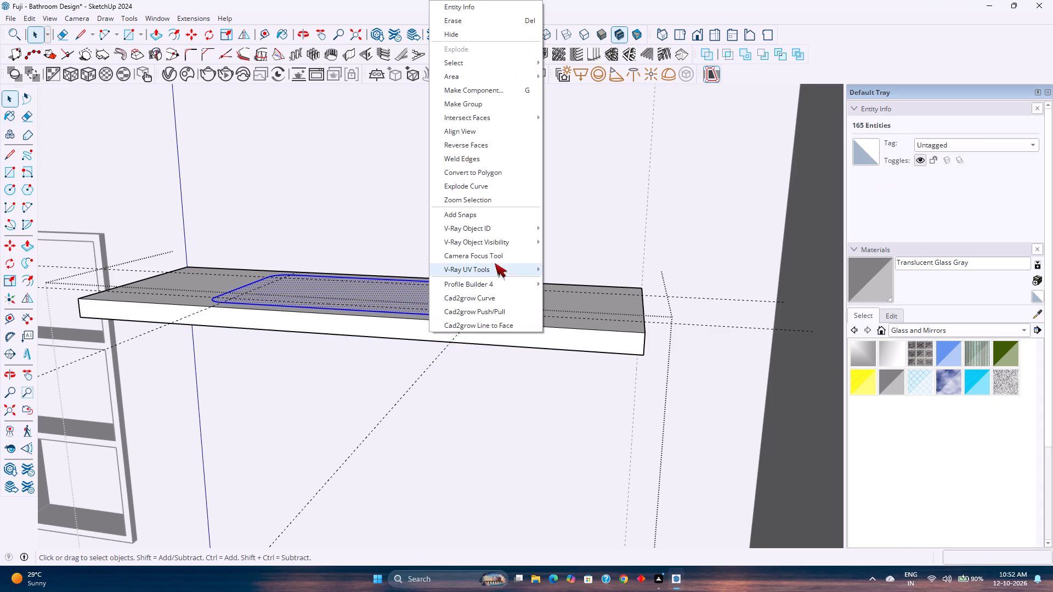
left_click(458, 163)
Push the rounded basin opening face down 7" through the slab to form the basin.
key("p")
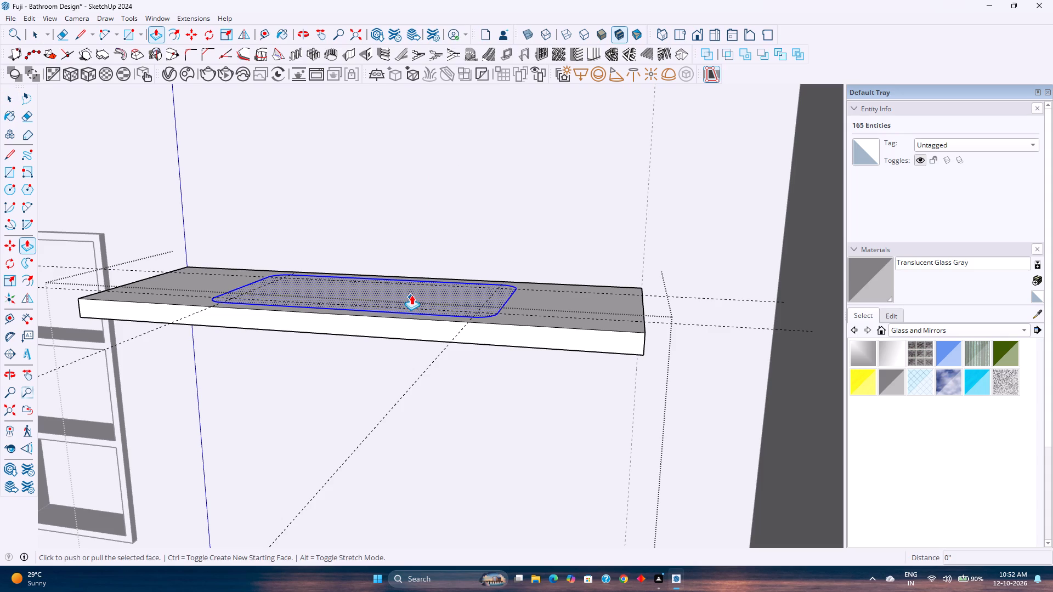
left_click(411, 295)
middle_click_drag(416, 329, 406, 413)
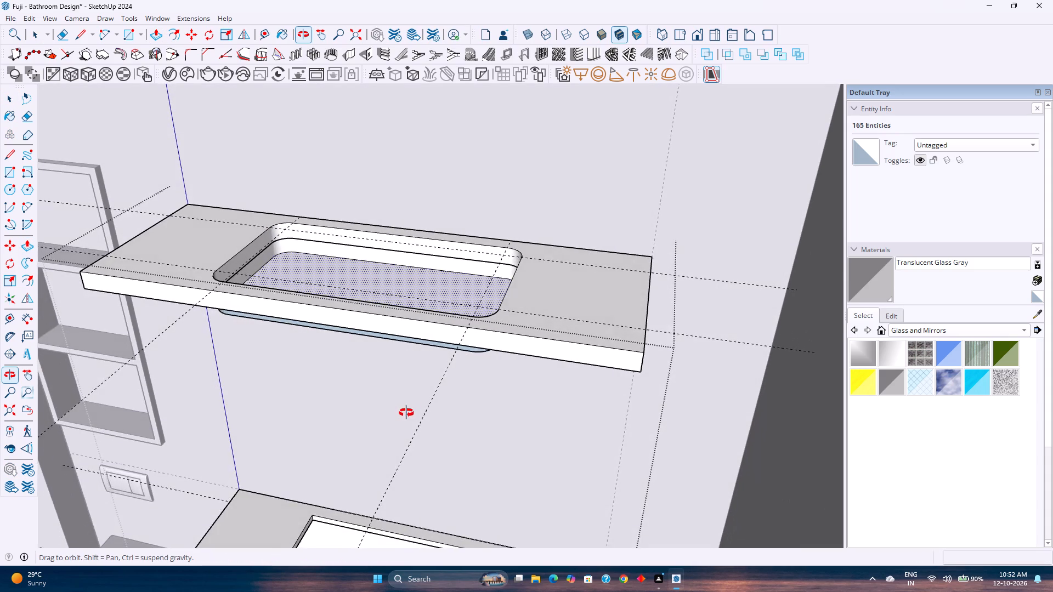
middle_click_drag(406, 413, 400, 399)
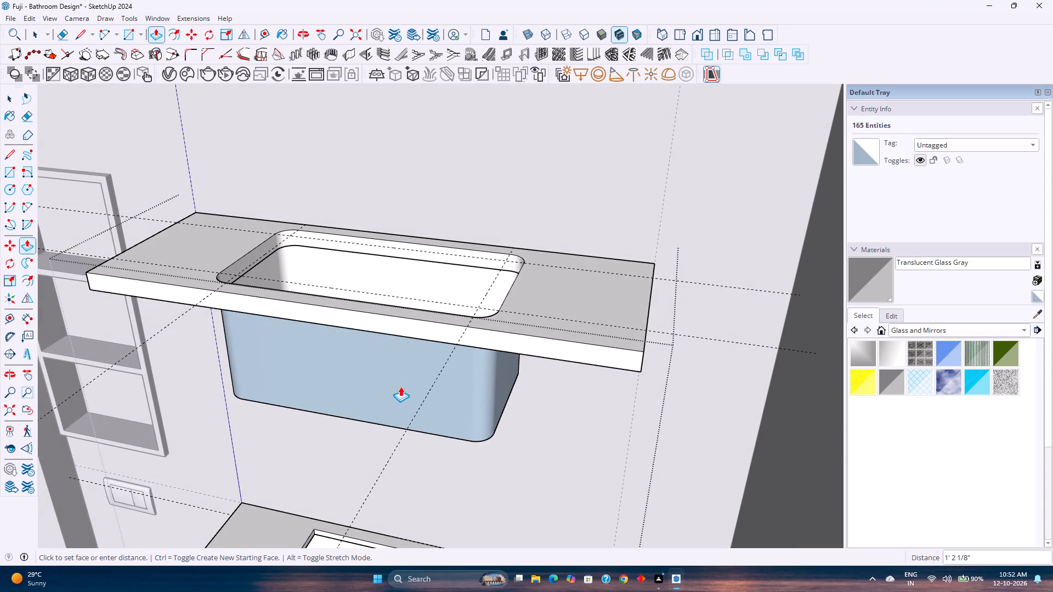
key("7")
key("Return")
key("space")
Make the finished countertop slab and its basin into a single group.
middle_click_drag(398, 385, 355, 376)
scroll(355, 376, "down", 2)
key("Escape")
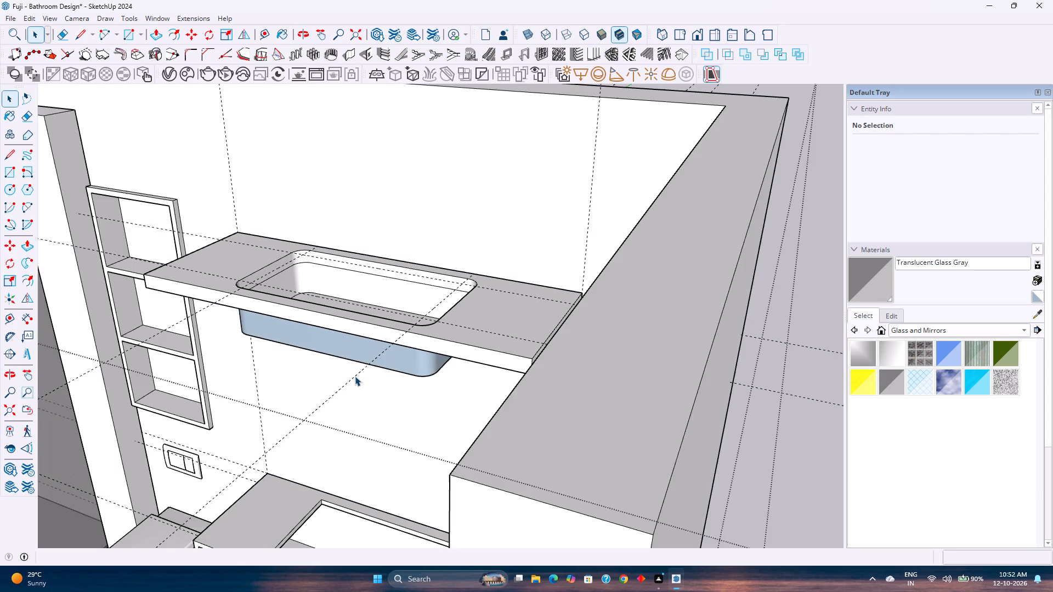
middle_click_drag(355, 376, 460, 316)
middle_click_drag(460, 315, 460, 320)
scroll(461, 323, "down", 2)
middle_click_drag(359, 386, 412, 342, "shift")
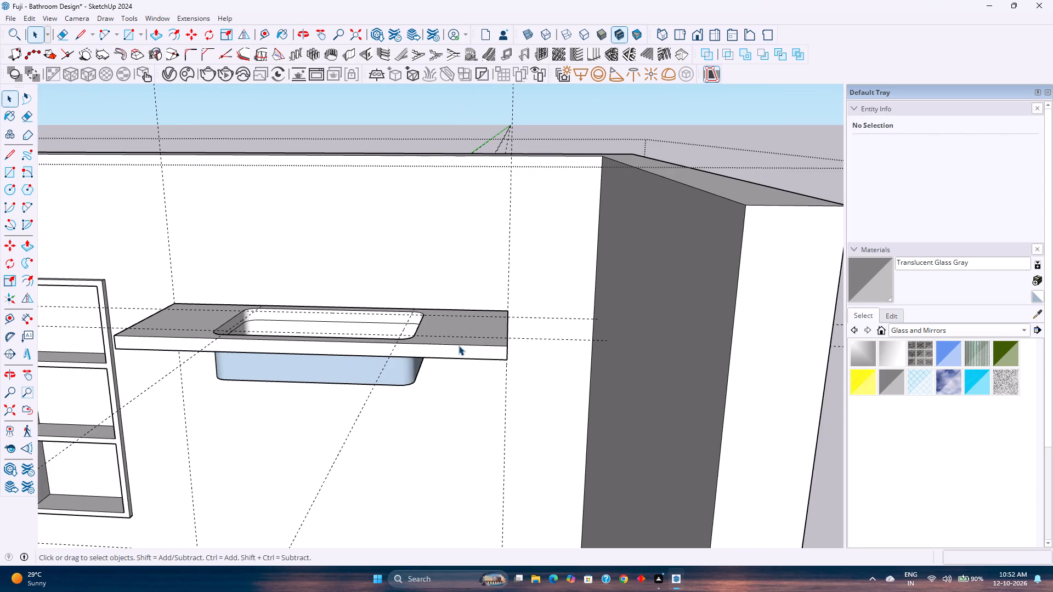
left_click(458, 345)
double_click(458, 345)
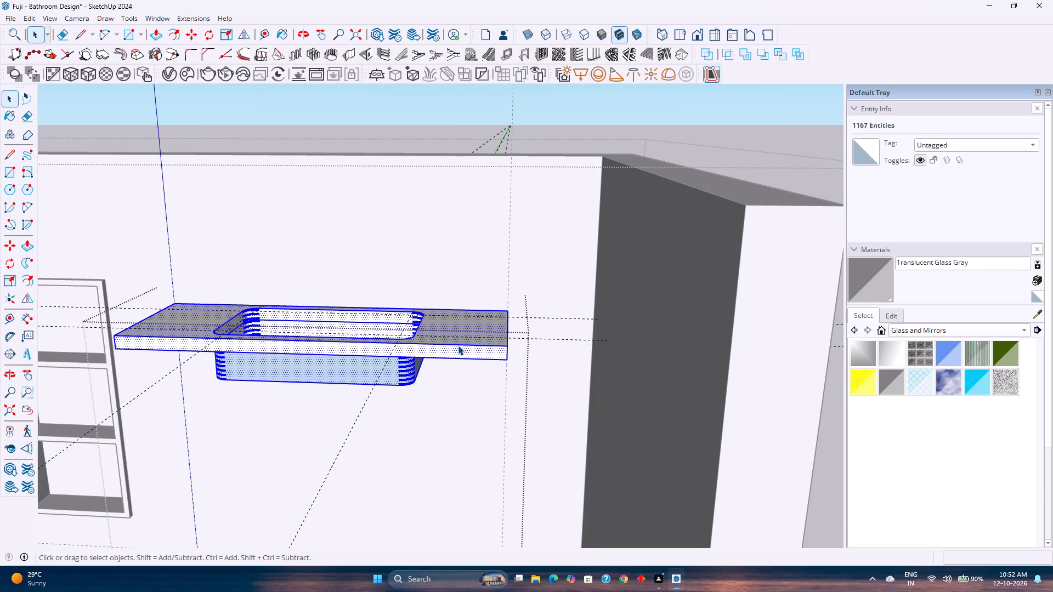
scroll(458, 345, "down", 5)
right_click(457, 345)
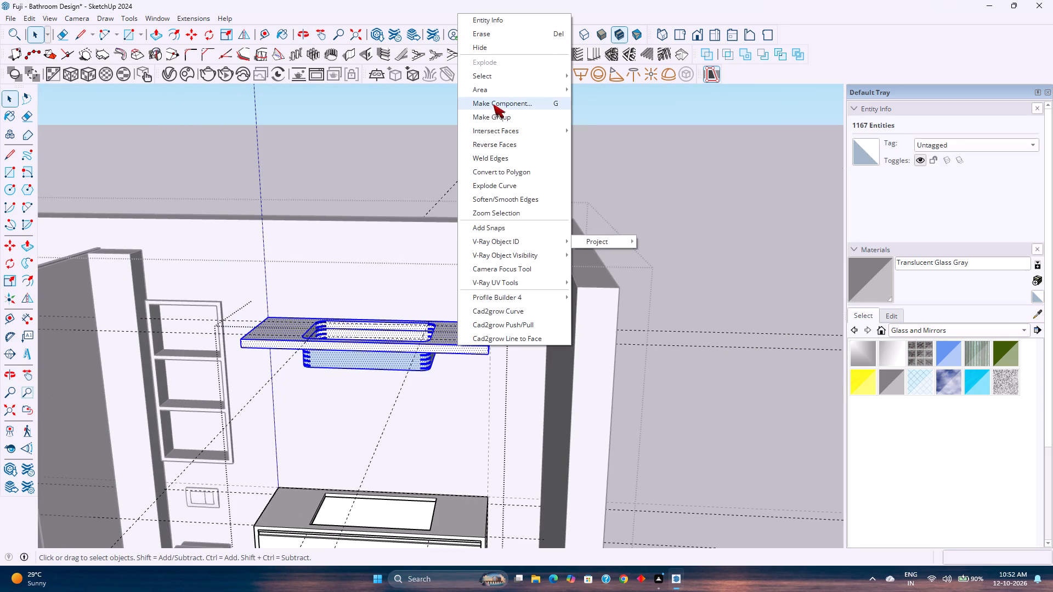
left_click(490, 119)
Move the countertop group down onto the vanity, seating the slab's lower front corner on the vanity top's front corner.
key("m")
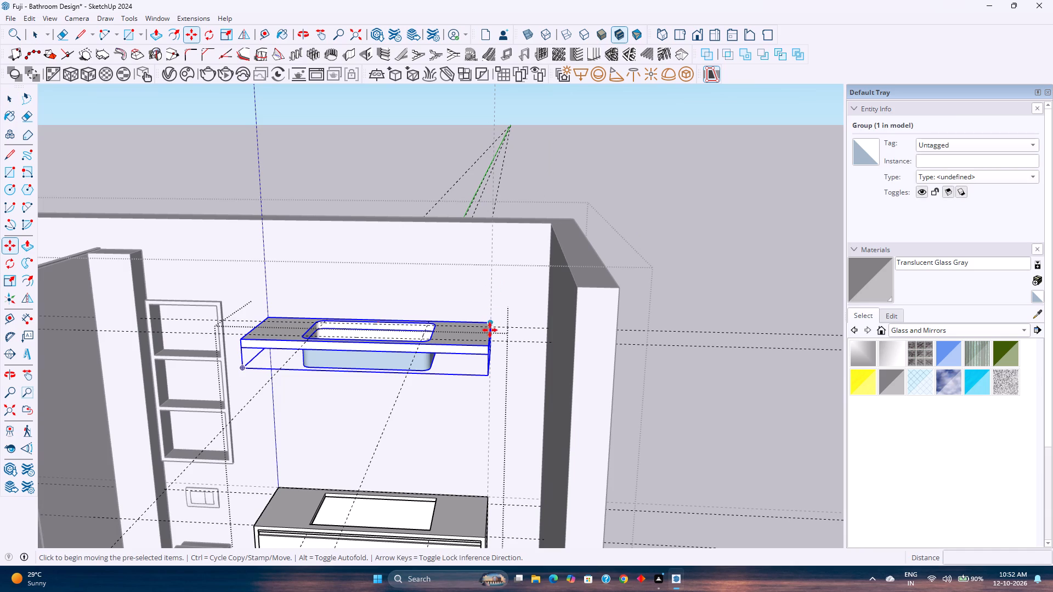
left_click(489, 345)
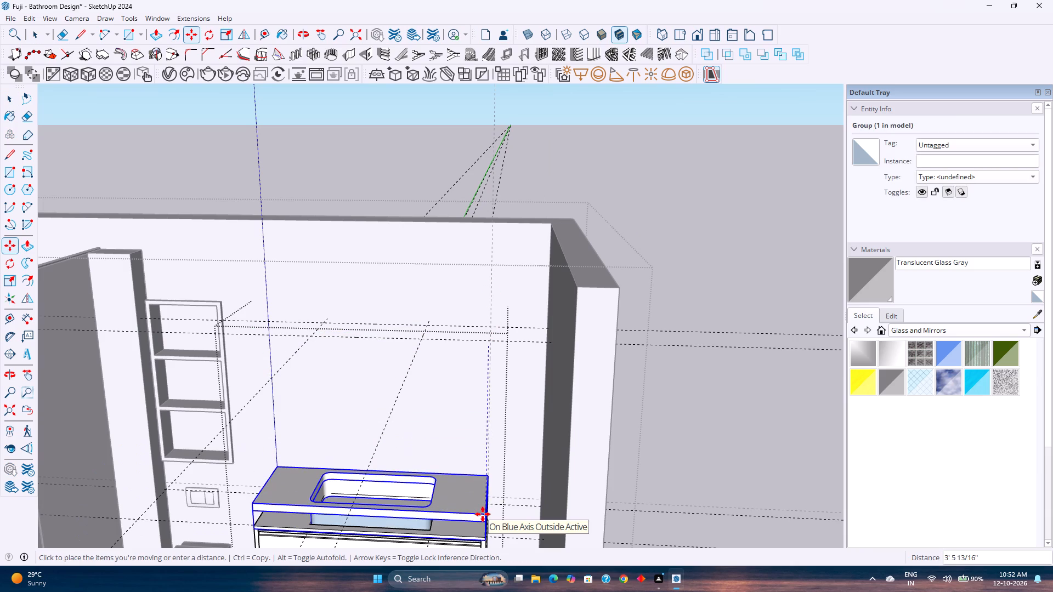
left_click(483, 514)
middle_click_drag(478, 516, 463, 451)
middle_click(463, 451)
middle_click_drag(474, 498, 500, 374, "shift")
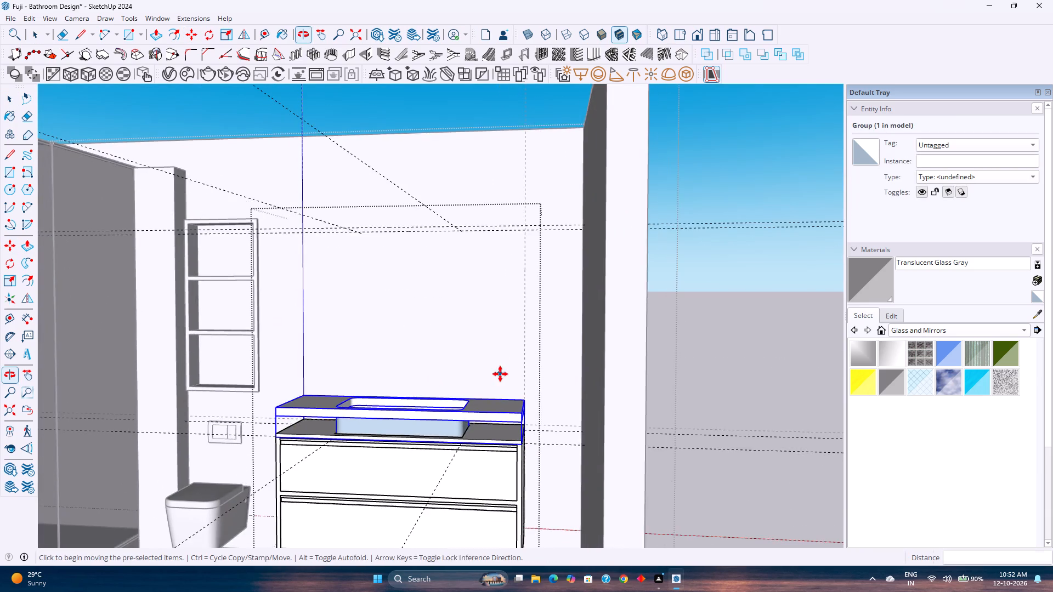
scroll(495, 436, "up", 8)
scroll(540, 400, "up", 2)
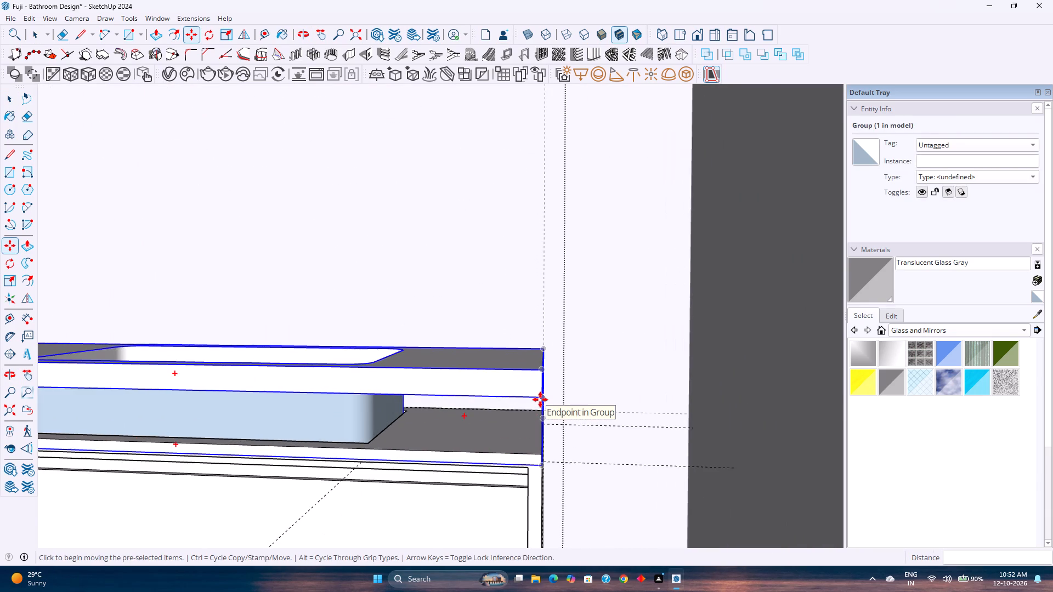
scroll(540, 400, "up", 7)
left_click(544, 394)
scroll(530, 424, "down", 4)
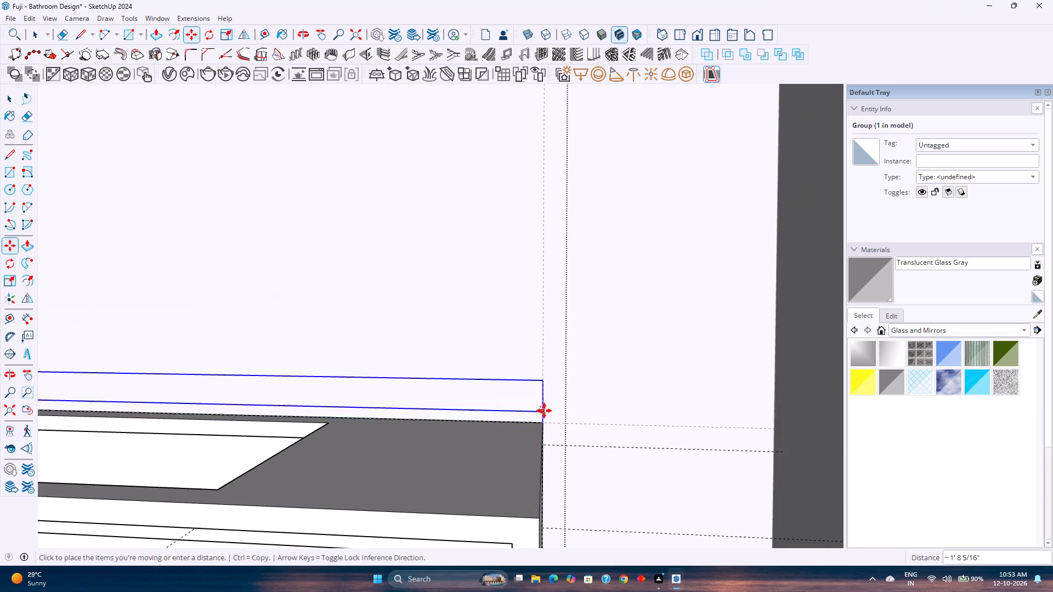
scroll(544, 411, "down", 3)
left_click(542, 473)
Extend the front face of the countertop slab outward 1" past the vanity drawers.
middle_click_drag(446, 465, 434, 551)
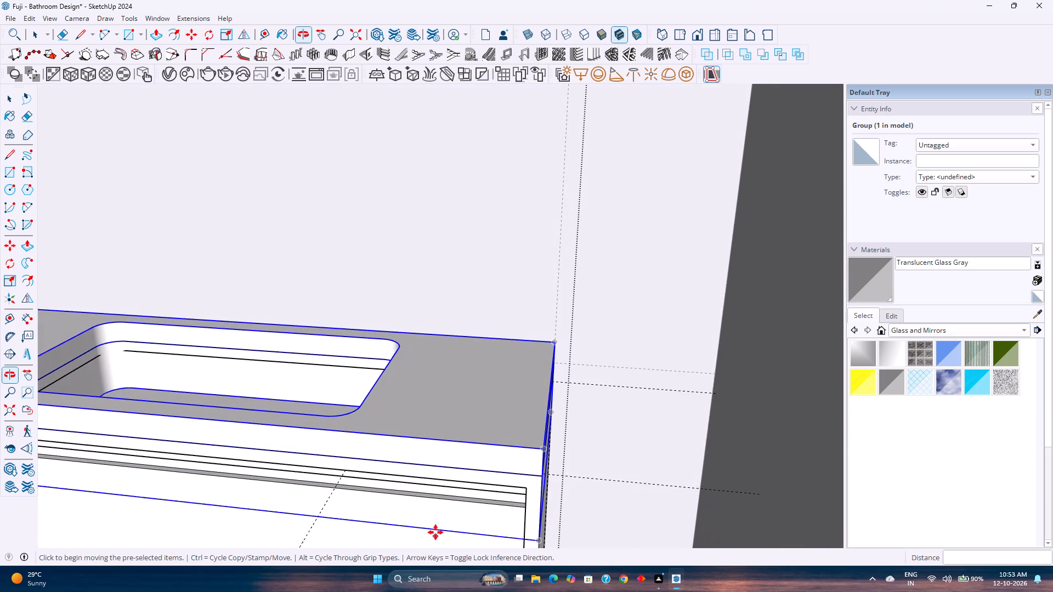
key("space")
key("Escape")
double_click(435, 456)
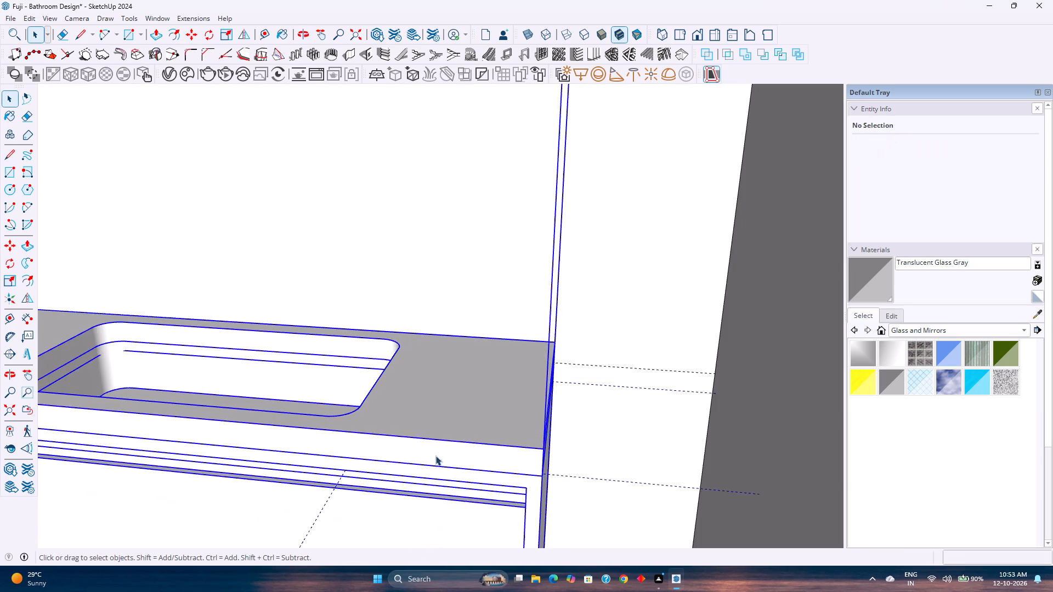
scroll(435, 455, "up", 1)
left_click(435, 455)
left_click(435, 455)
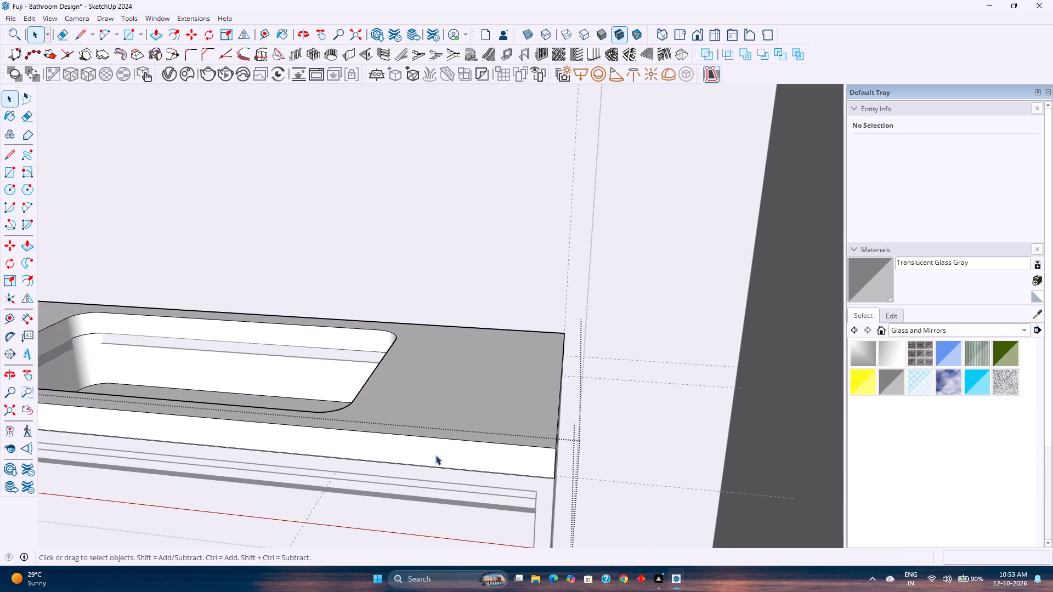
key("p")
left_click(435, 452)
key("1")
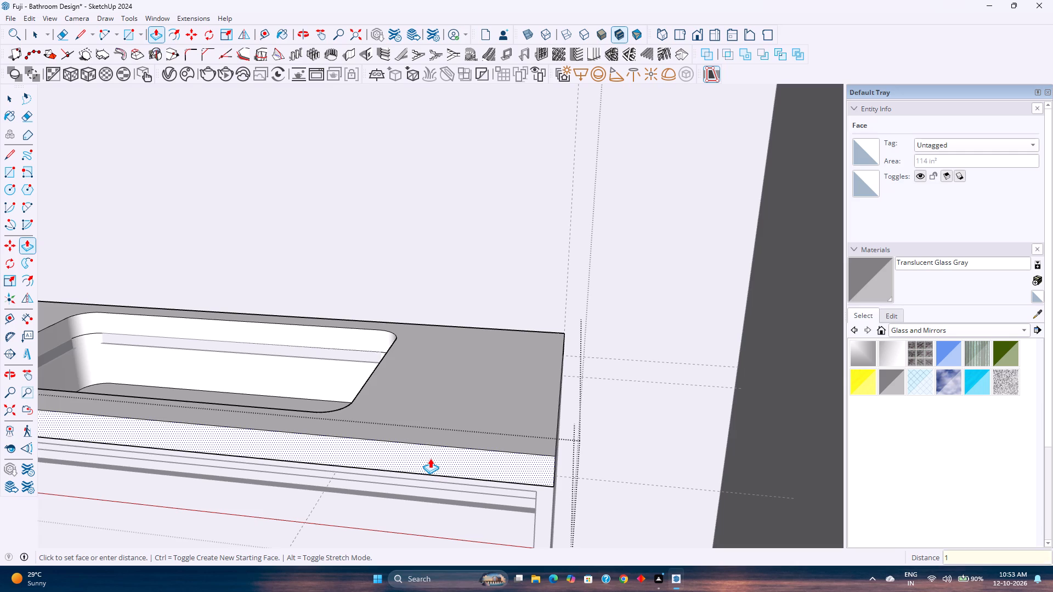
key("Return")
Extend the countertop slab's toilet-side end face outward by the same 1" and leave the countertop group.
middle_click_drag(539, 452, 514, 452)
scroll(587, 436, "up", 2)
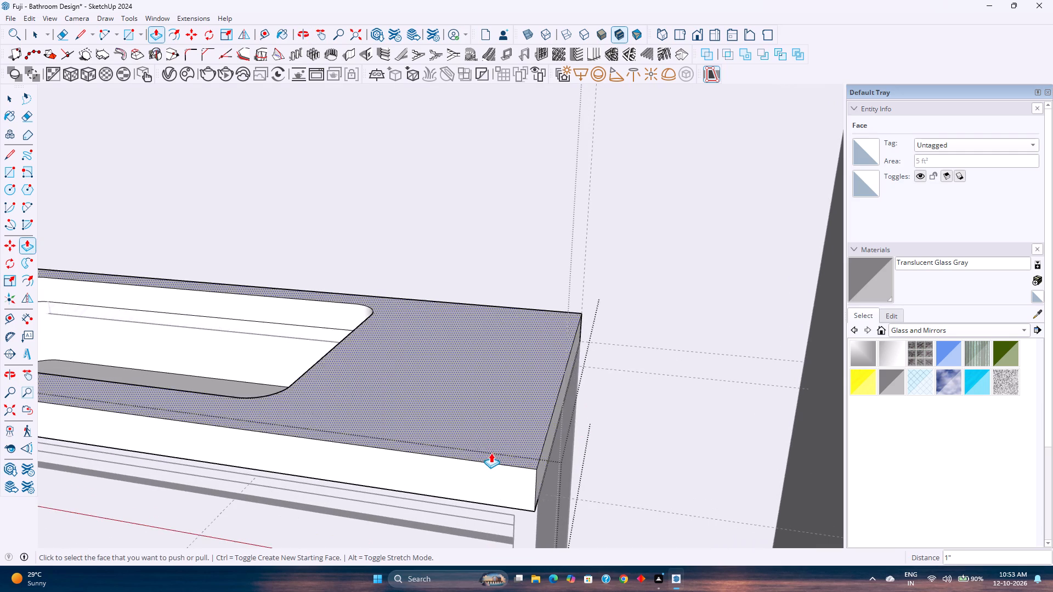
scroll(491, 453, "down", 1)
middle_click_drag(403, 455, 731, 423, "shift")
middle_click_drag(463, 429, 705, 413)
scroll(699, 408, "down", 6)
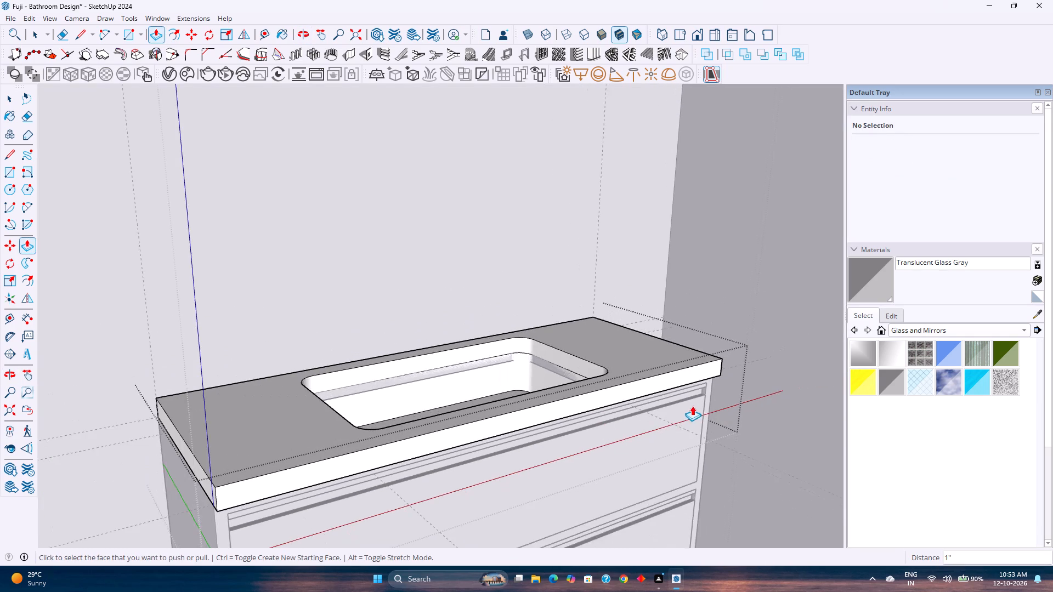
middle_click_drag(433, 439, 639, 391, "shift")
double_click(445, 439)
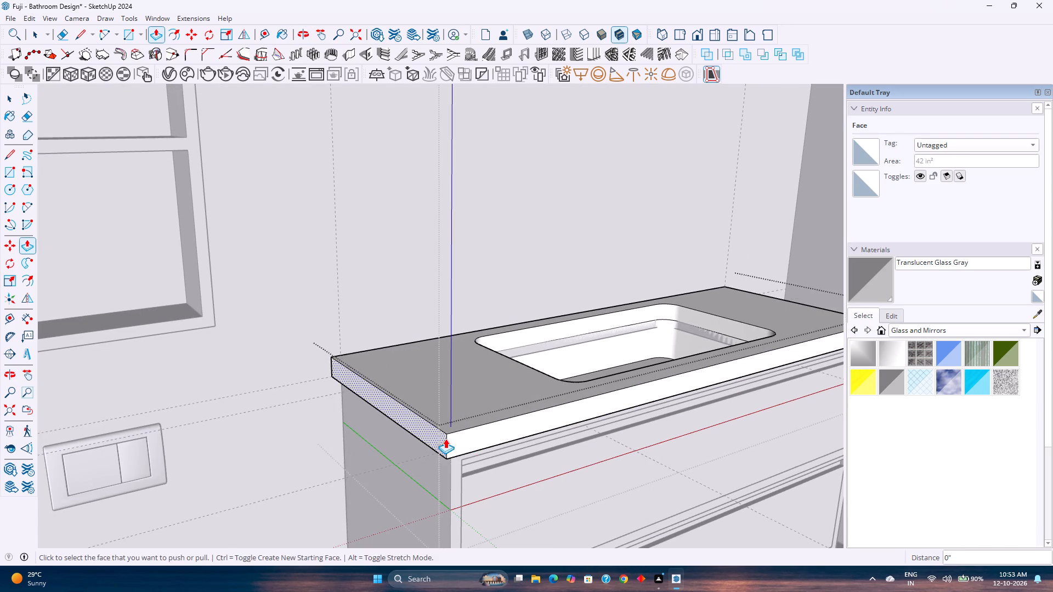
middle_click_drag(537, 439, 343, 430)
middle_click(343, 430)
scroll(343, 429, "down", 8)
middle_click_drag(483, 432, 428, 394, "shift")
middle_click_drag(428, 392, 428, 383, "shift")
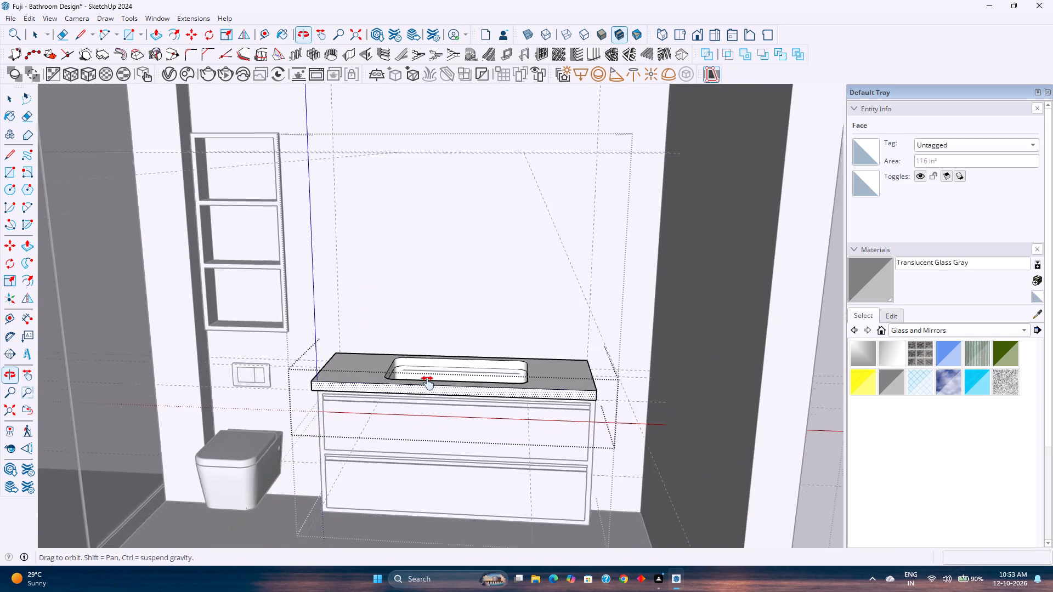
middle_click_drag(428, 383, 428, 383, "shift")
scroll(663, 393, "up", 5)
middle_click_drag(584, 402, 533, 401)
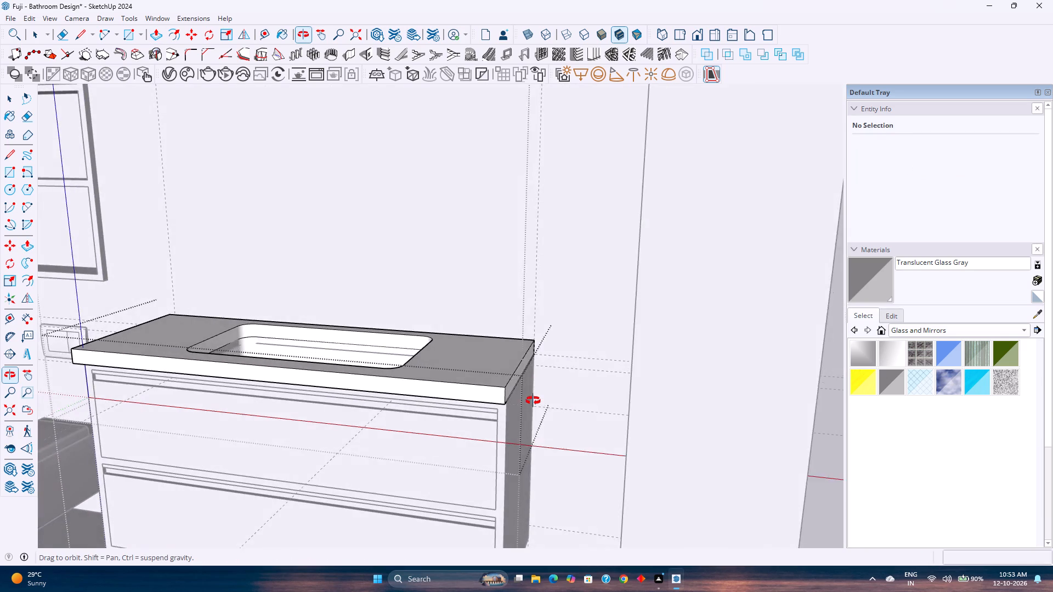
middle_click_drag(533, 401, 546, 394)
middle_click(548, 392)
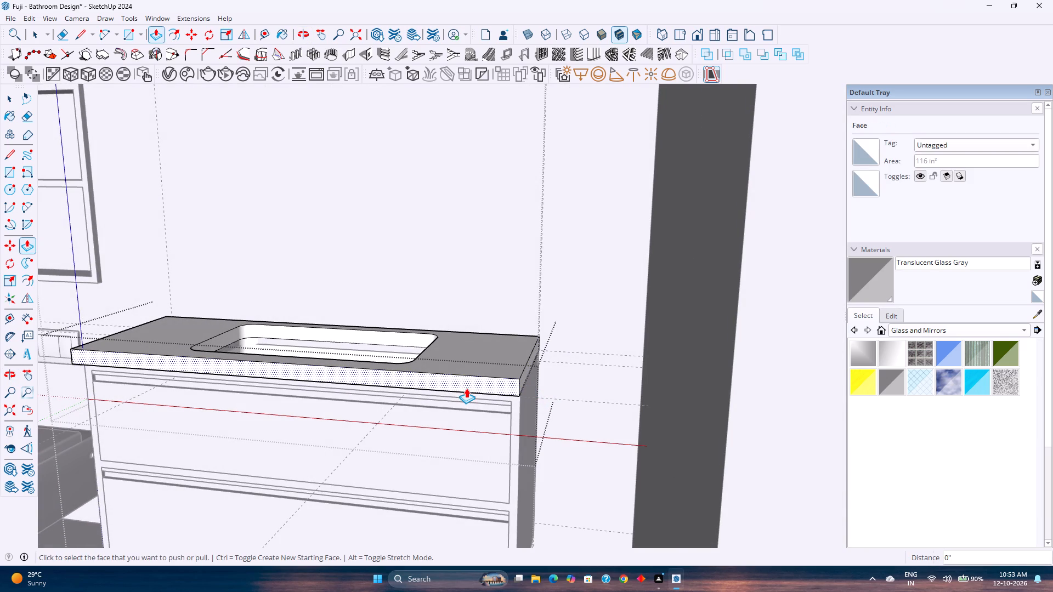
key("space")
key("Escape")
Delete the construction guides around the vanity and leave the vanity group.
scroll(466, 388, "down", 3)
middle_click_drag(469, 390, 530, 429)
left_click(32, 14)
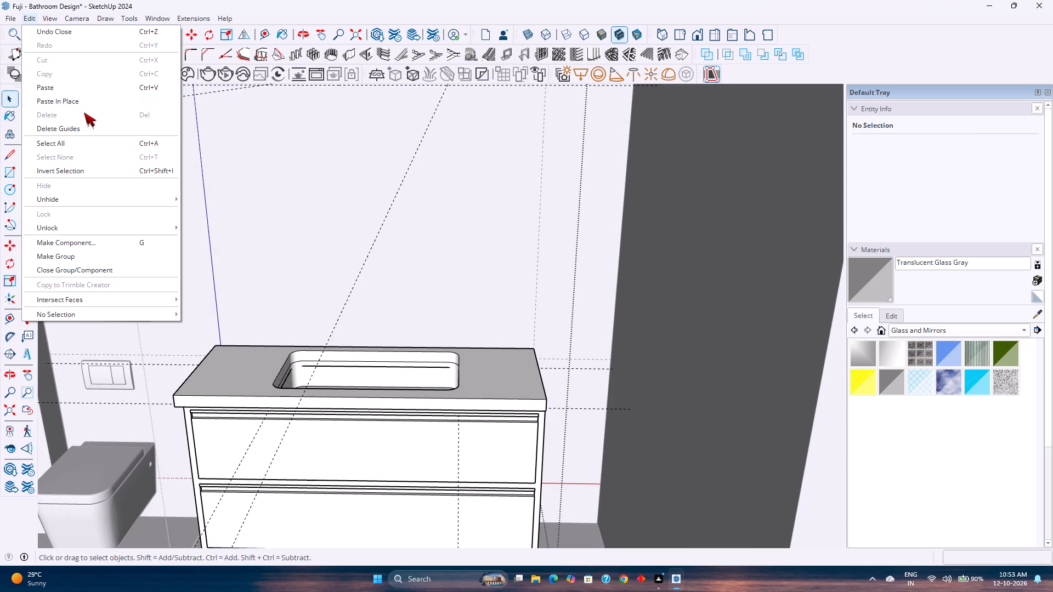
left_click(76, 130)
scroll(324, 358, "down", 2)
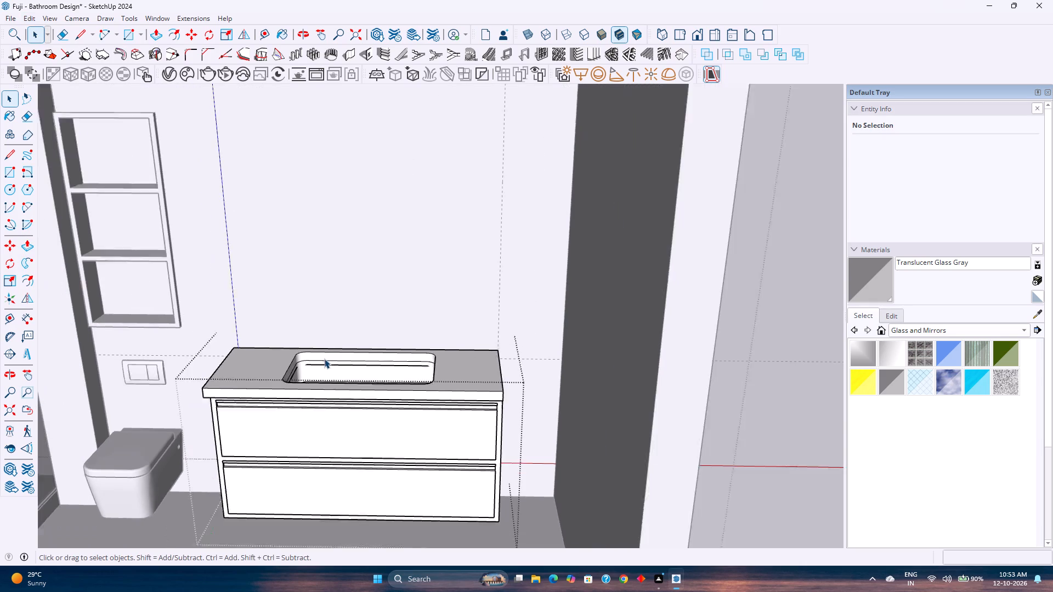
scroll(324, 358, "down", 1)
middle_click_drag(315, 358, 352, 333)
scroll(352, 339, "down", 1)
key("Escape")
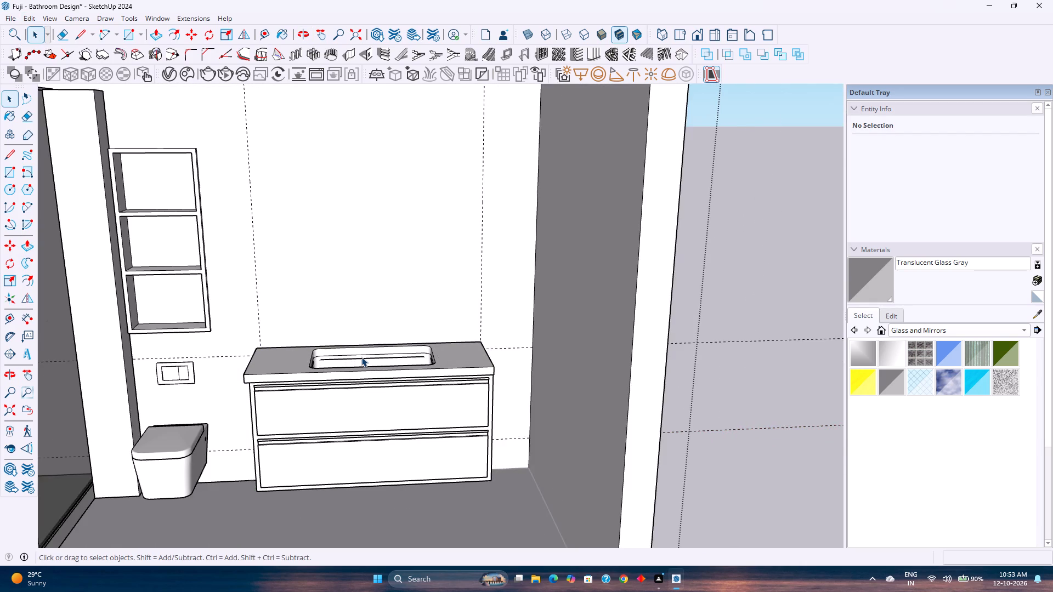
Examine the old vanity cutout's edges showing through the inner walls of the new basin.
scroll(364, 356, "up", 1)
middle_click_drag(363, 362, 324, 496)
scroll(349, 417, "up", 7)
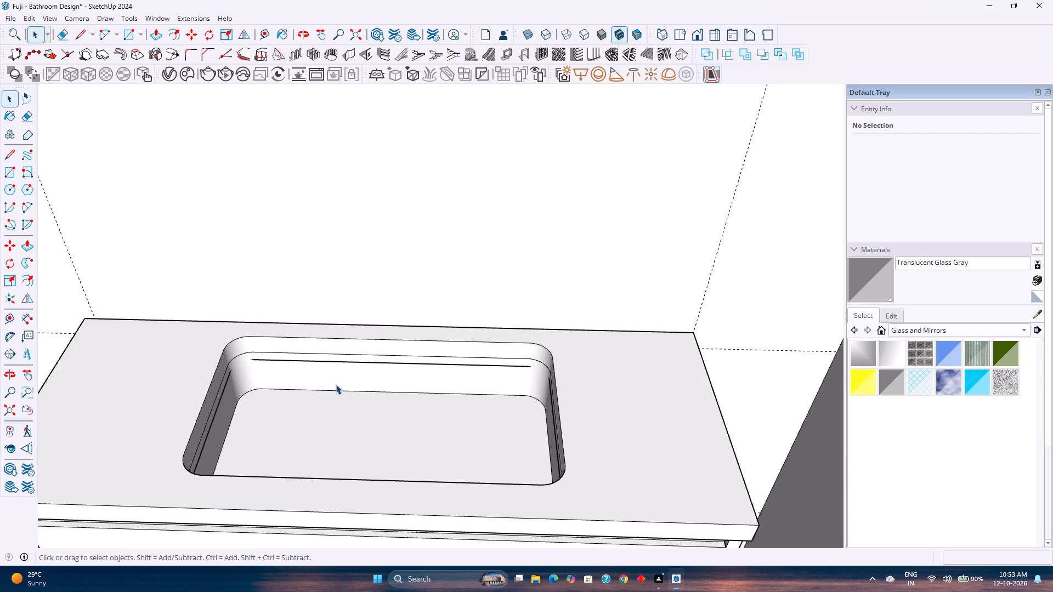
scroll(336, 384, "up", 6)
scroll(223, 389, "up", 1)
middle_click_drag(220, 389, 195, 317)
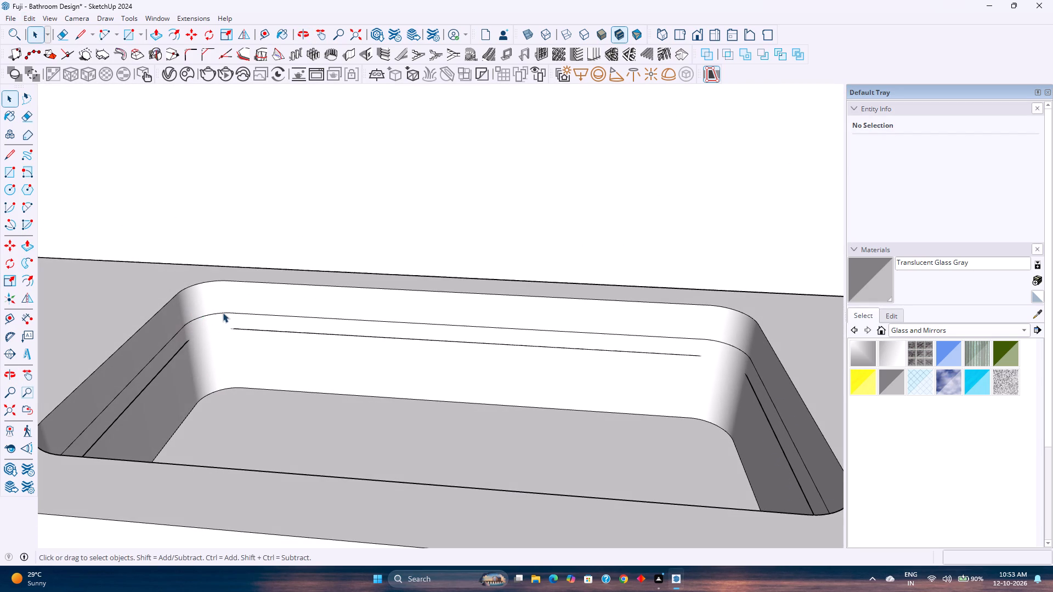
left_click(224, 311)
double_click(224, 311)
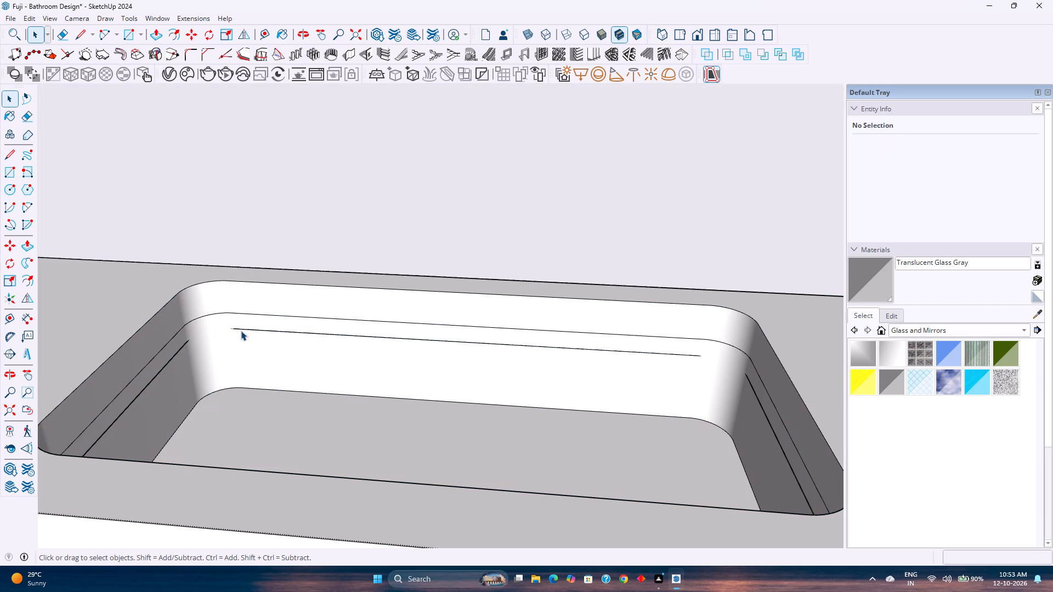
left_click(241, 328)
middle_click_drag(258, 400, 319, 329)
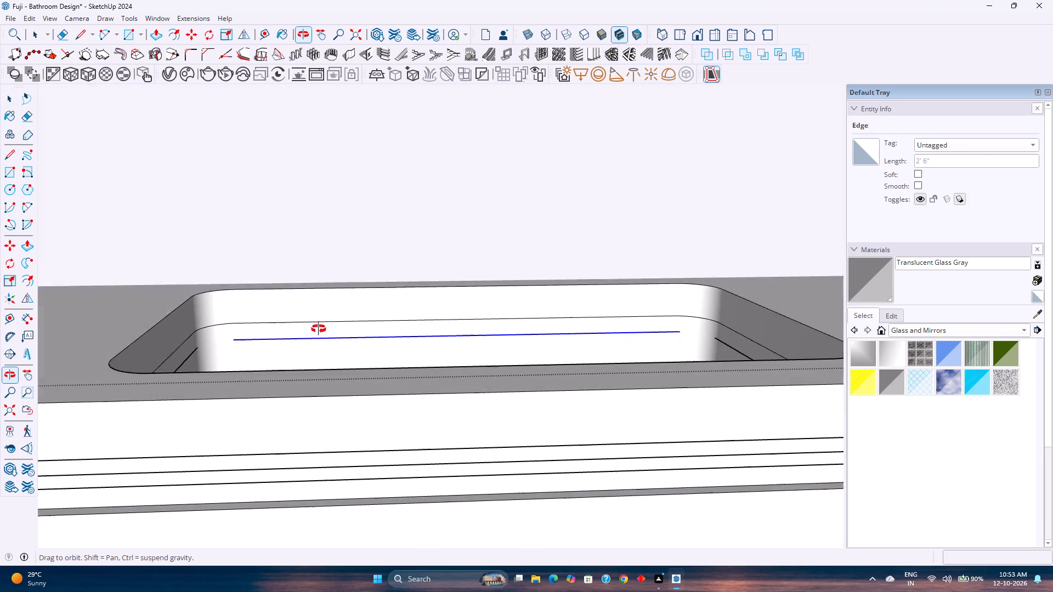
middle_click_drag(319, 329, 320, 329)
scroll(320, 329, "down", 10)
middle_click_drag(316, 335, 306, 359)
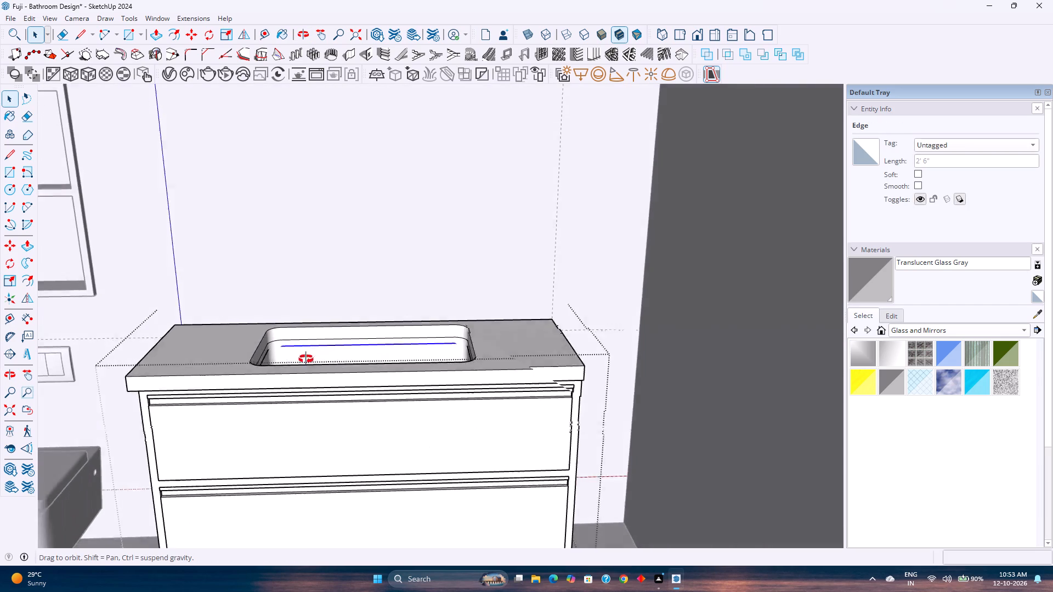
middle_click_drag(306, 359, 454, 473)
middle_click_drag(456, 473, 529, 447)
middle_click(531, 446)
middle_click_drag(536, 443, 544, 432)
middle_click(544, 432)
middle_click_drag(544, 432, 409, 453)
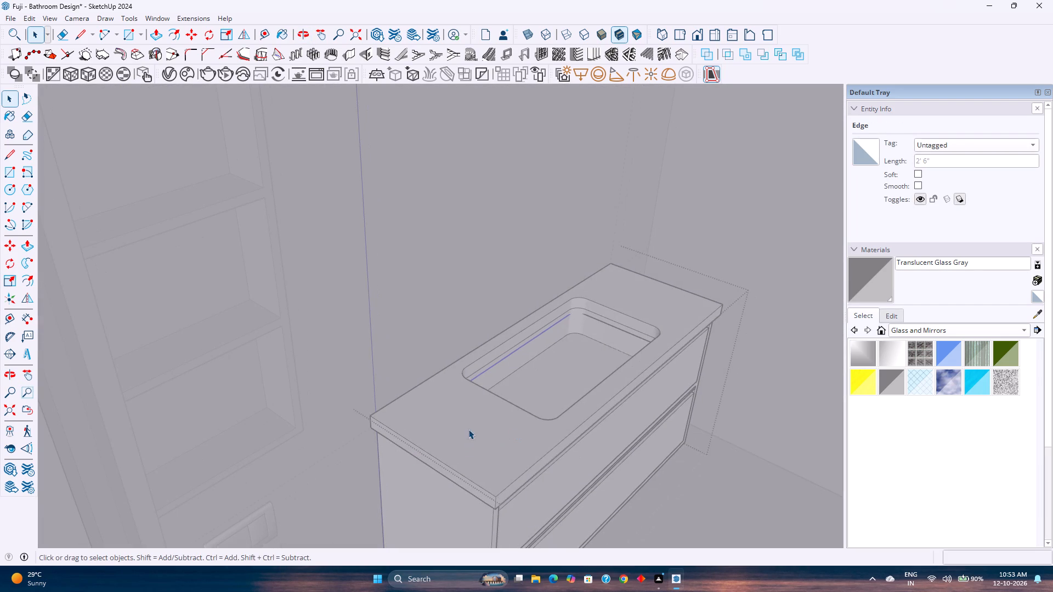
left_click(13, 412)
middle_click_drag(684, 349, 520, 402)
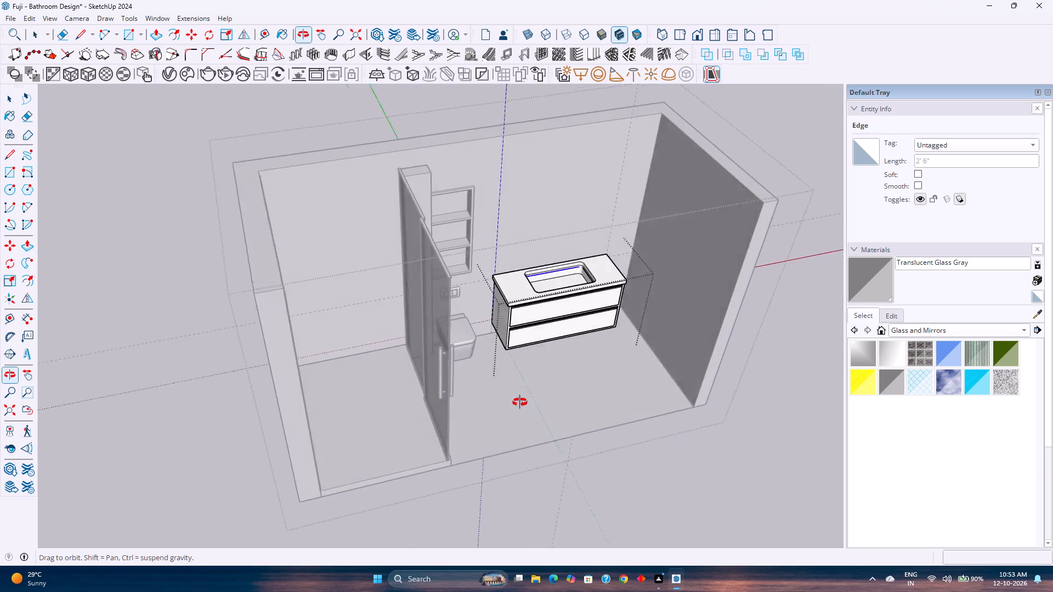
middle_click_drag(520, 402, 426, 429)
key("Escape")
Delete the old cutout's short edge that shows through the basin's end wall farthest from the toilet.
scroll(612, 301, "up", 7)
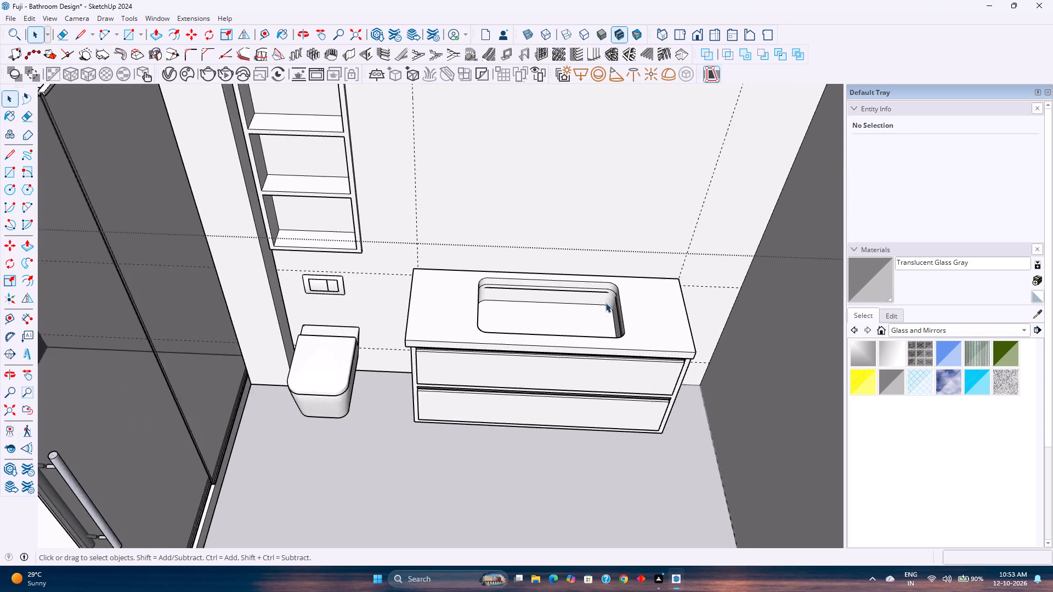
scroll(605, 303, "up", 12)
scroll(650, 330, "up", 6)
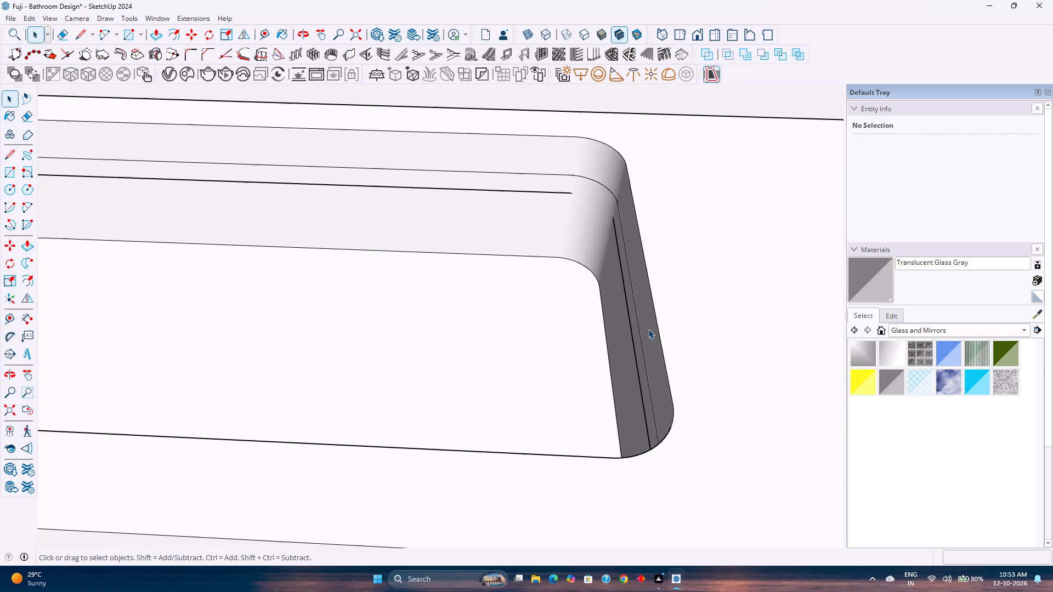
scroll(648, 329, "up", 2)
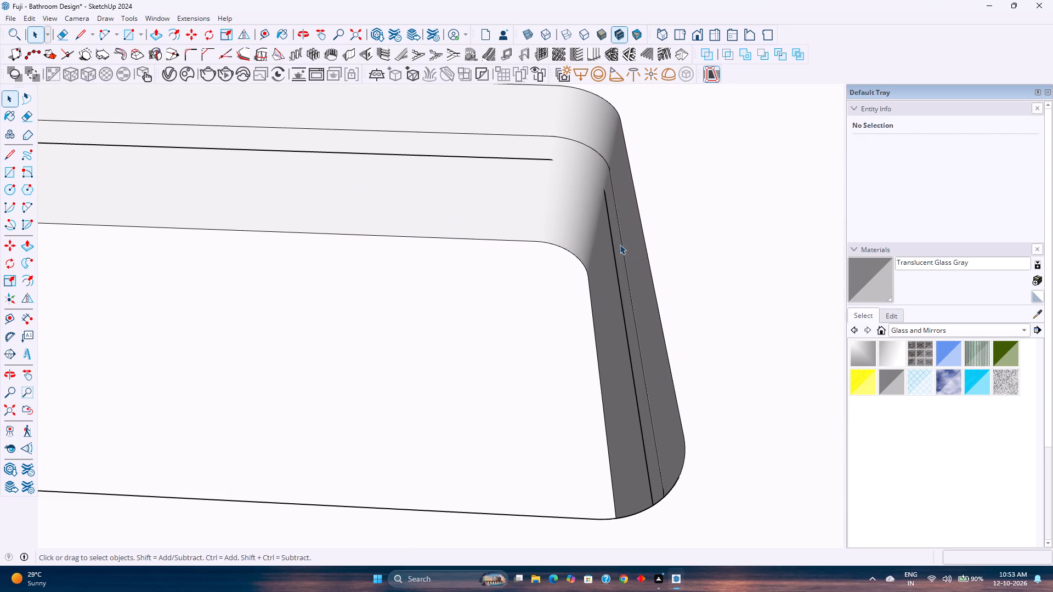
left_click(614, 253)
double_click(614, 253)
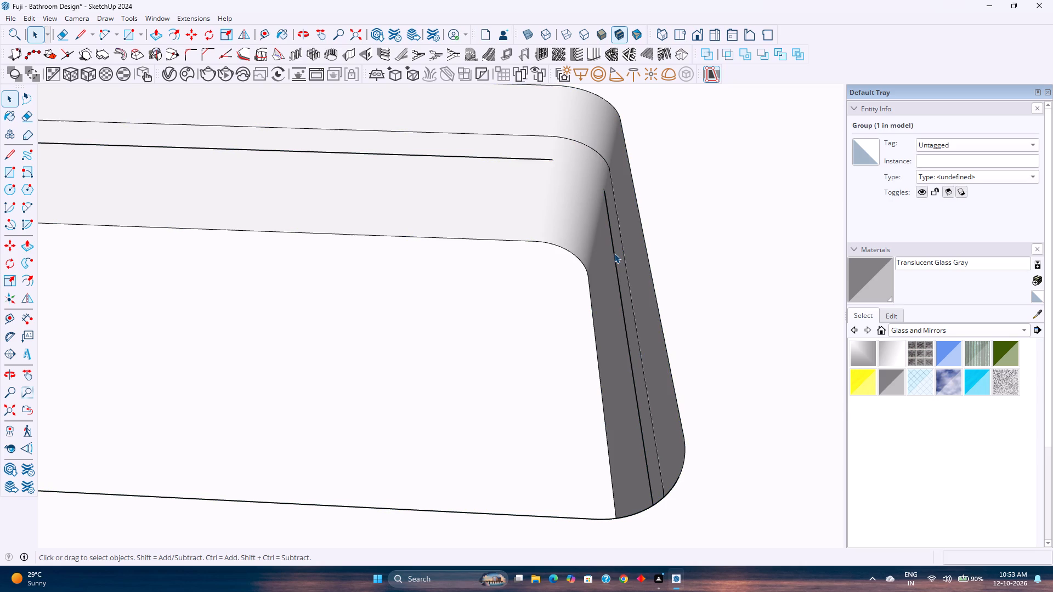
left_click(614, 260)
scroll(614, 260, "down", 4)
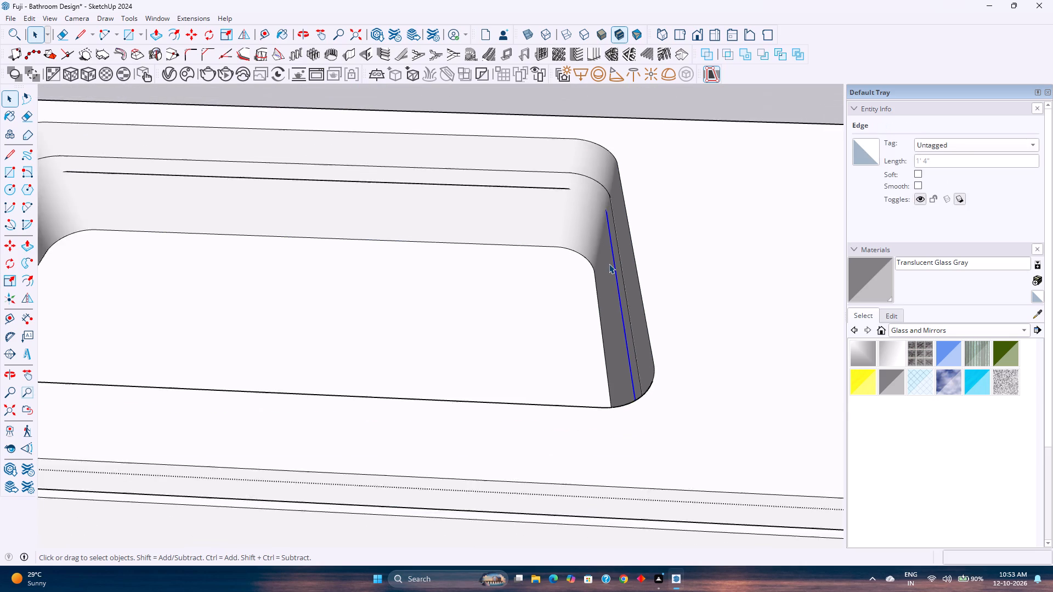
scroll(609, 264, "down", 8)
key("Delete")
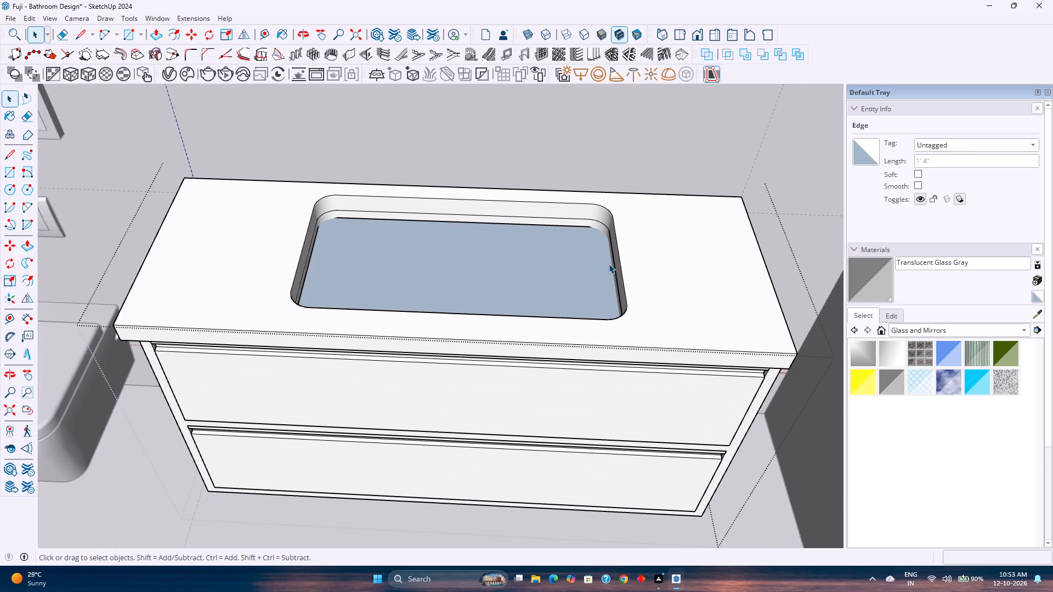
Undo the last deletion of old cutout geometry in the basin.
key("ctrl+z")
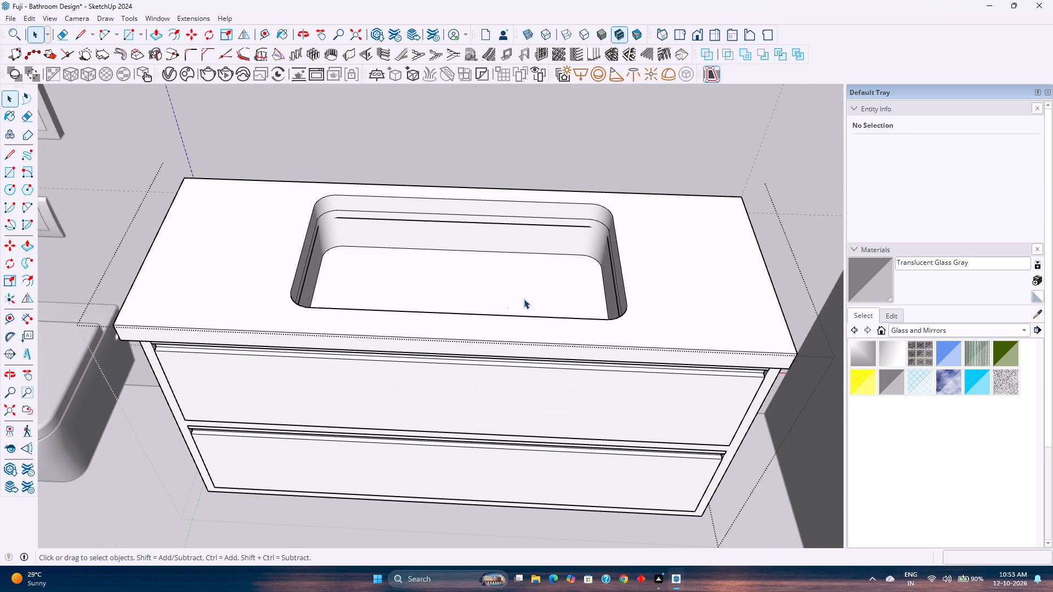
Examine the old cutout's edge showing through the basin's toilet-side end wall and inspect the geometry around it.
scroll(309, 285, "up", 12)
middle_click_drag(280, 292, 288, 288)
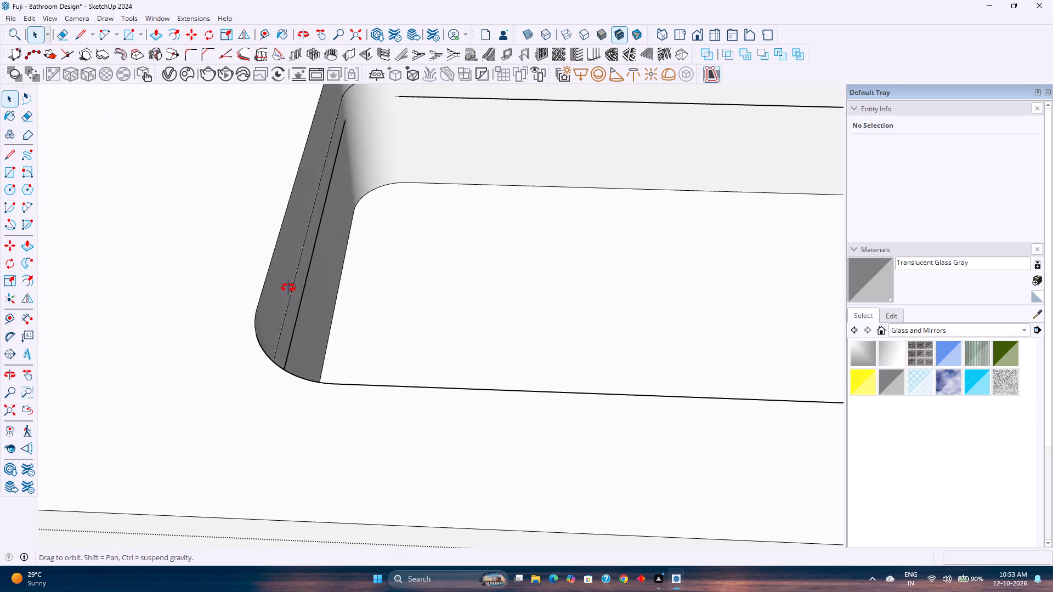
middle_click_drag(288, 288, 291, 263)
left_click(291, 263)
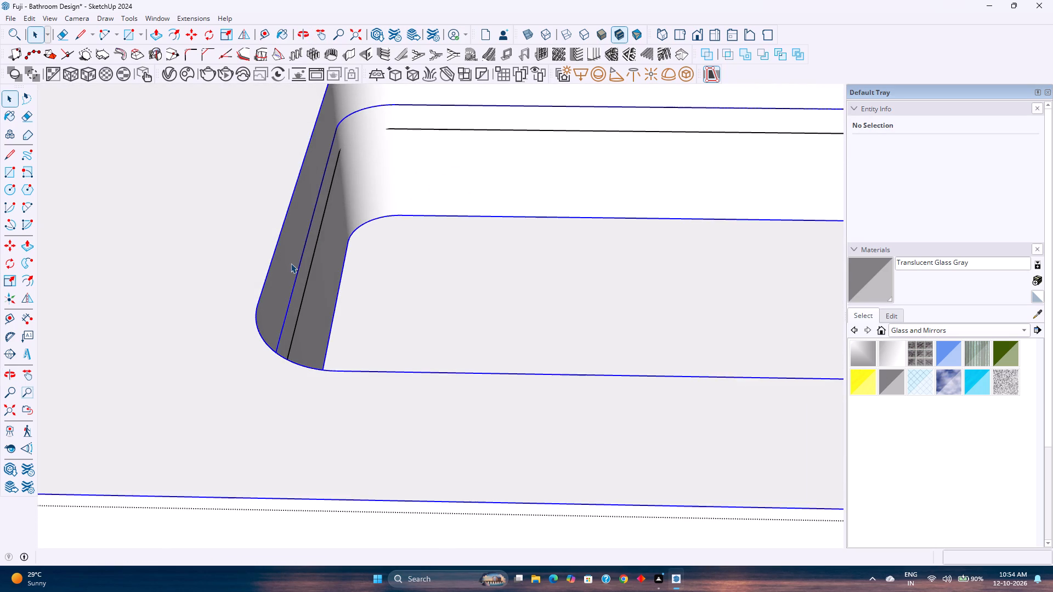
double_click(291, 263)
double_click(284, 268)
scroll(284, 269, "down", 1)
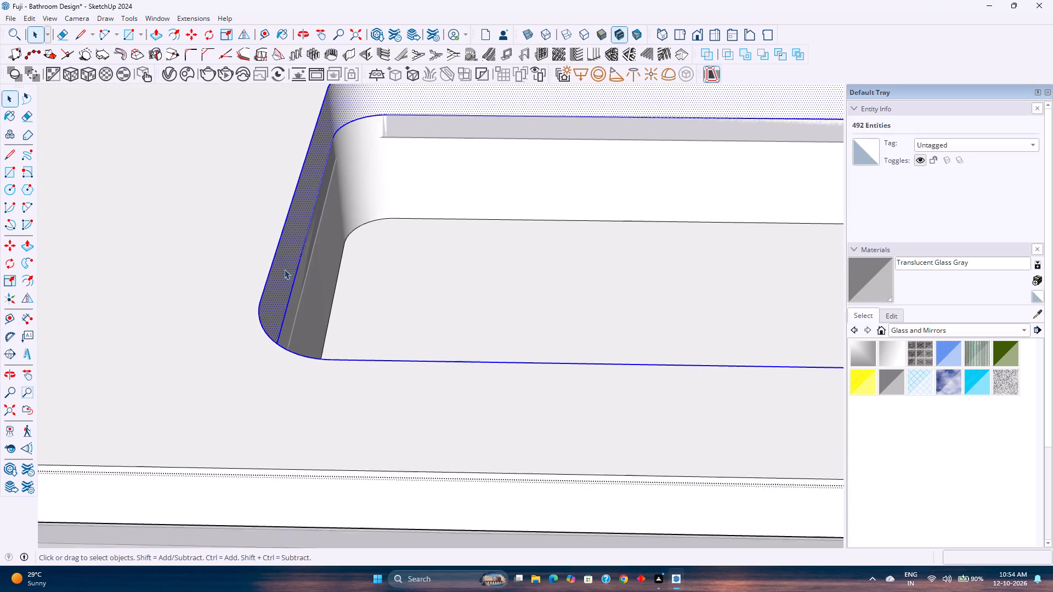
scroll(284, 269, "down", 1)
Undo the countertop edits back to the raised, uncut slab with only the rounded basin outline on top.
key("ctrl+z")
key("ctrl+z")
key("ctrl+z")
key("ctrl+z")
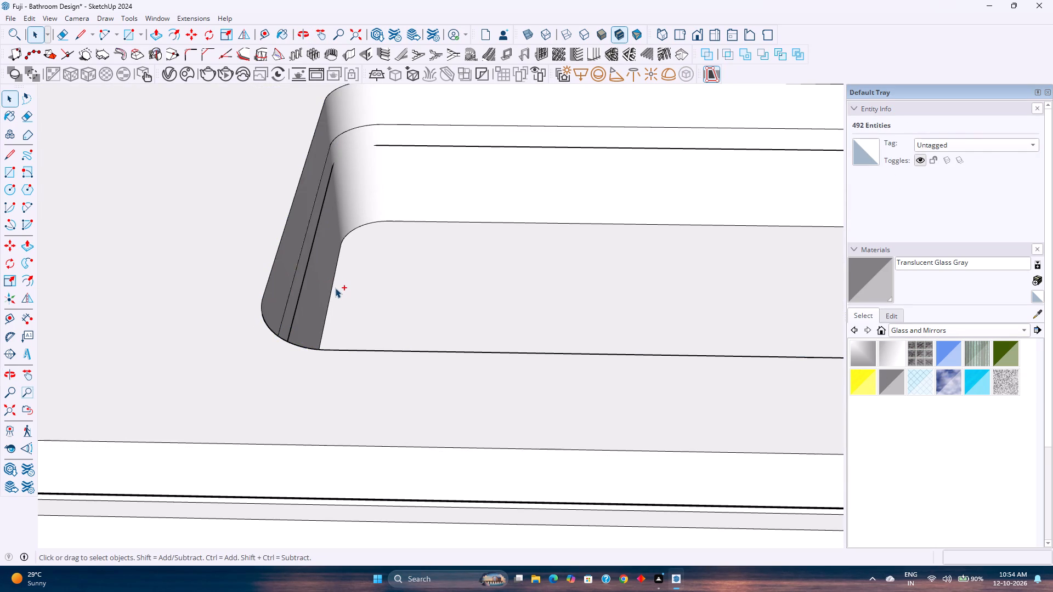
key("ctrl+z")
key("ctrl+z")
key("ctrl+z")
key("ctrl+z")
key("ctrl+z")
key("ctrl+z")
key("ctrl+z")
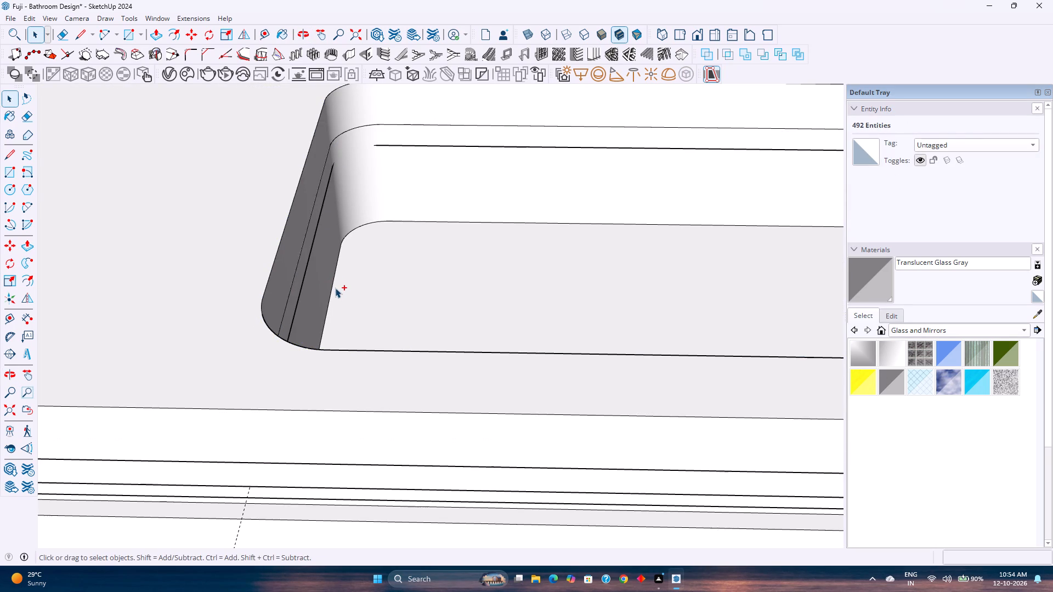
key("ctrl+z")
key("ctrl+z")
key("ctrl+z")
scroll(335, 288, "down", 4)
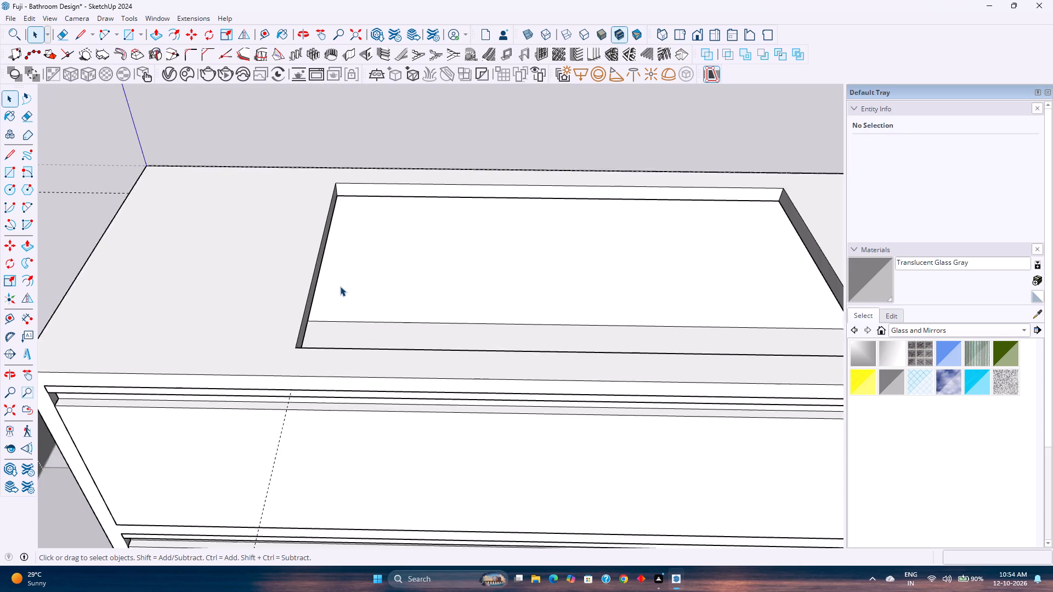
scroll(340, 286, "down", 9)
middle_click_drag(442, 250, 401, 430, "shift")
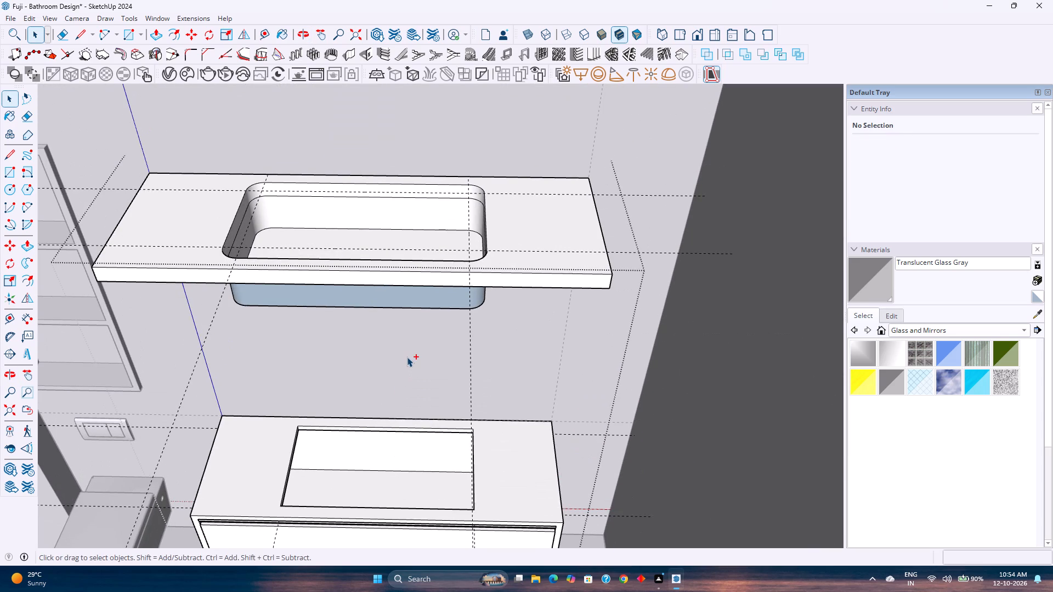
key("ctrl+z")
key("ctrl+z")
key("ctrl+z")
key("ctrl+z")
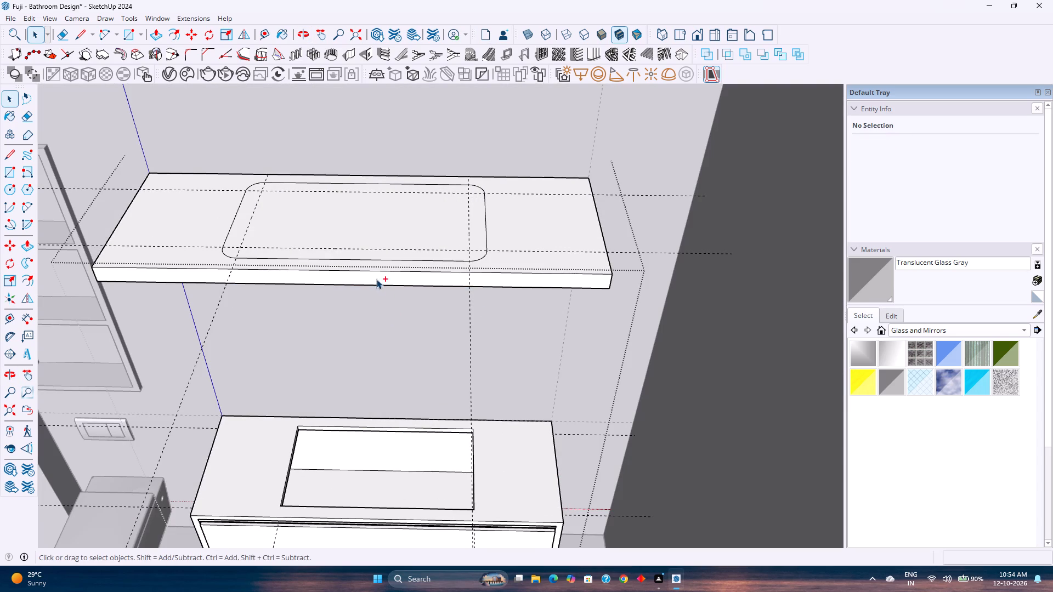
key("ctrl+z")
Offset the rounded basin outline inward by 0.25" on the slab's top face.
left_click(331, 197)
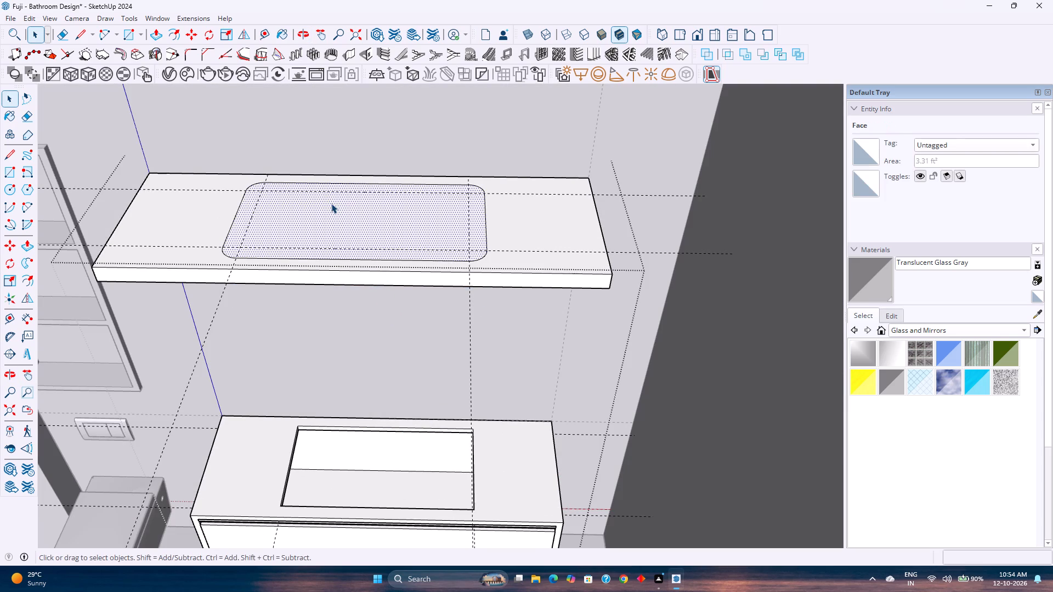
left_click(173, 30)
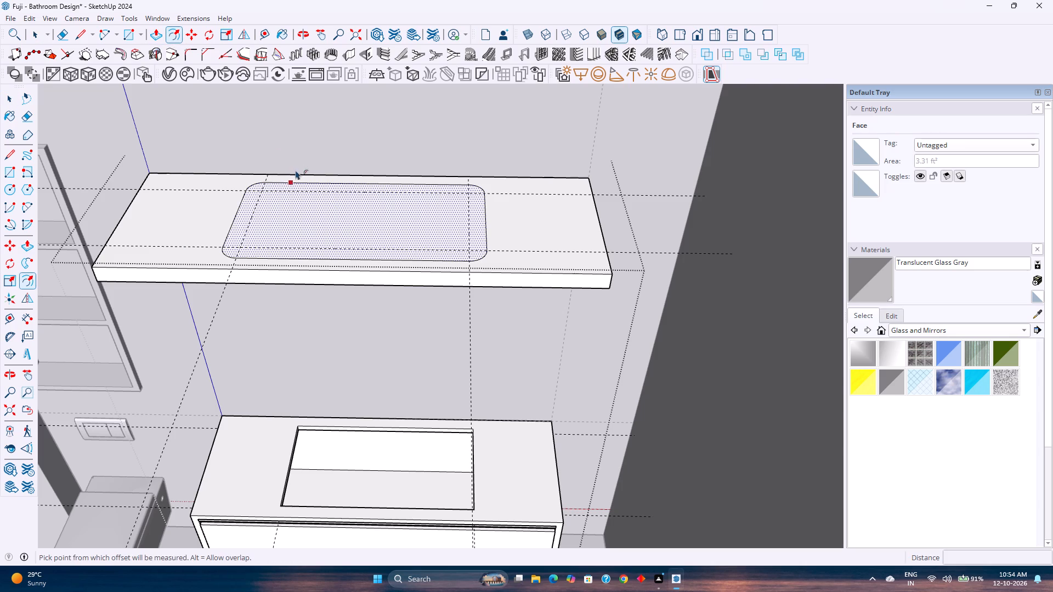
left_click(299, 187)
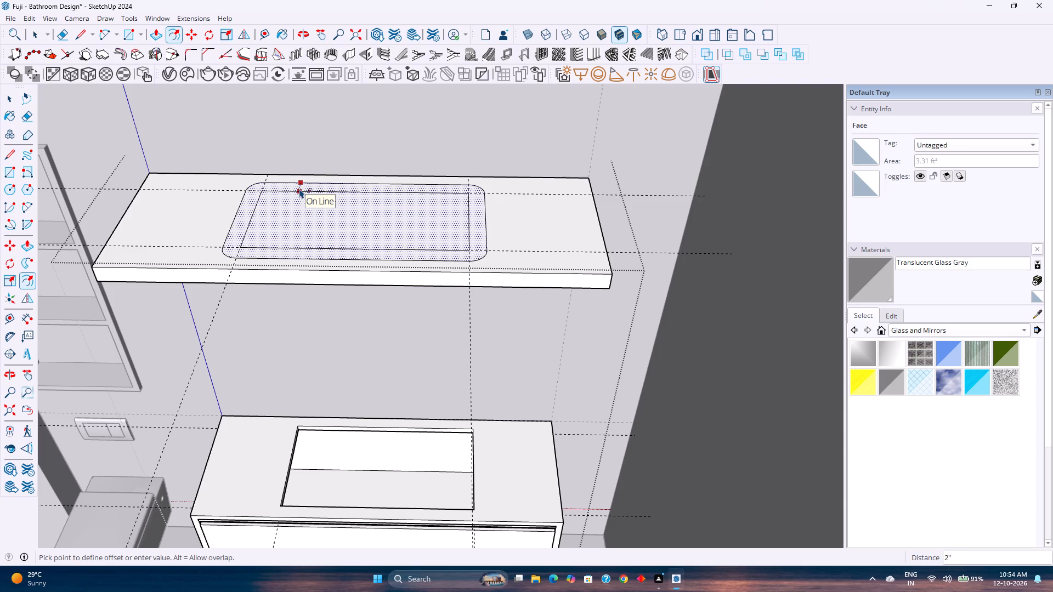
type("0.25")
key("Return")
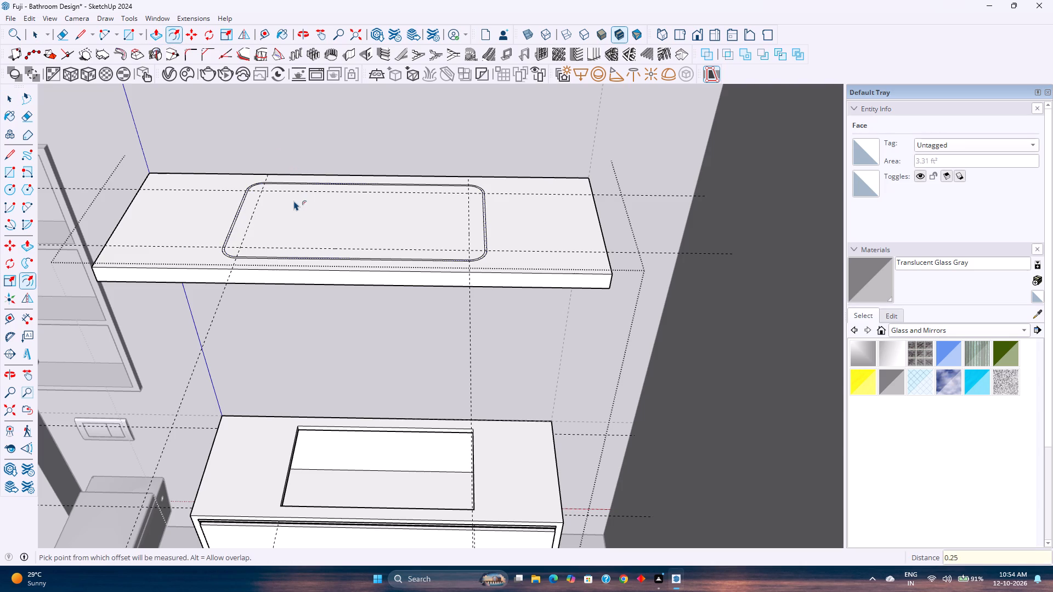
key("space")
Delete the outer of the two rounded basin outlines, keeping the inset one.
scroll(187, 203, "up", 2)
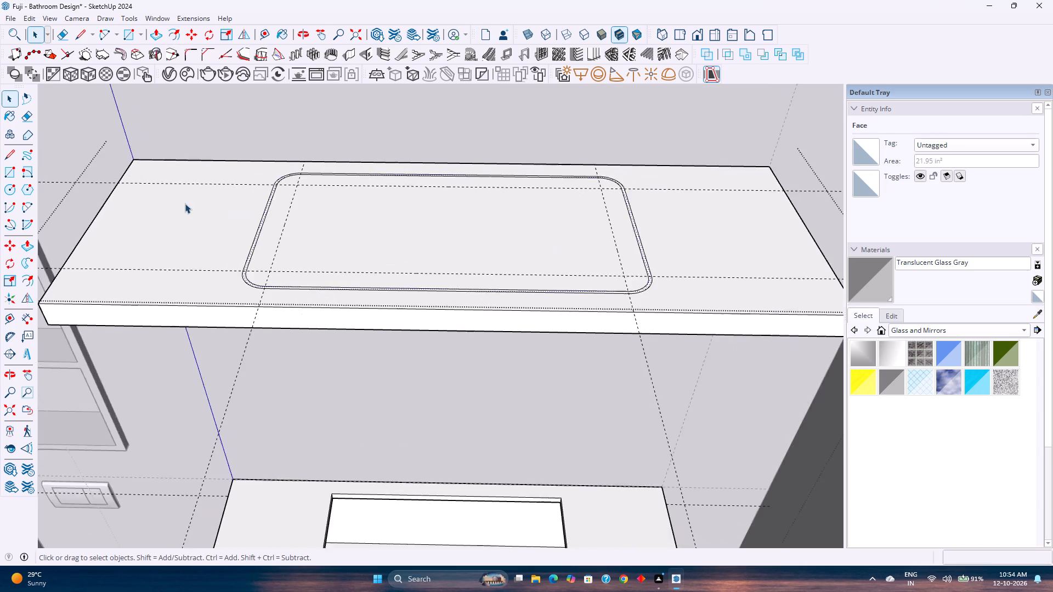
scroll(185, 203, "up", 9)
left_click(273, 215)
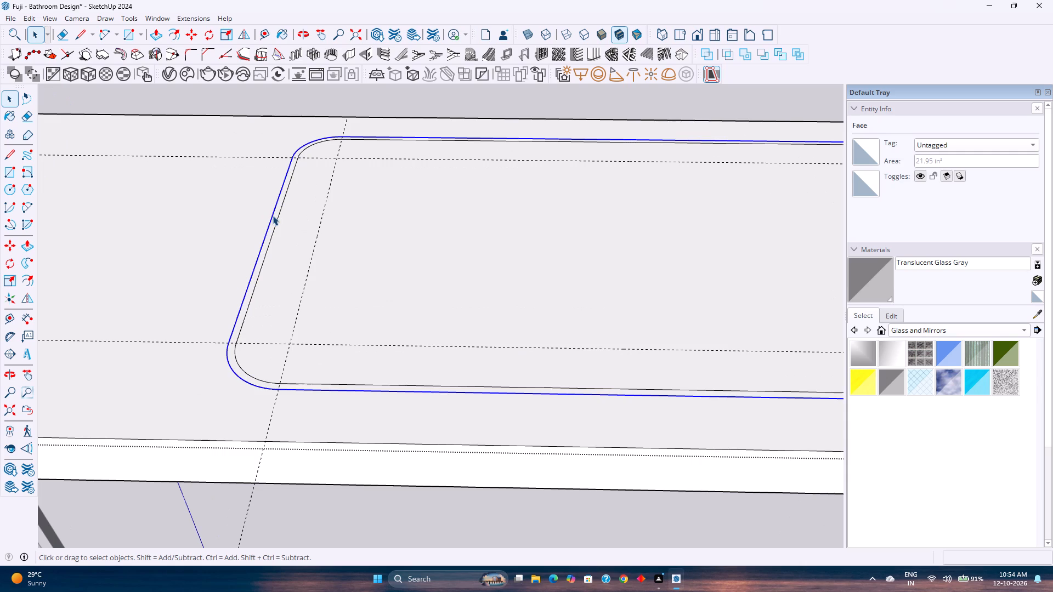
key("Delete")
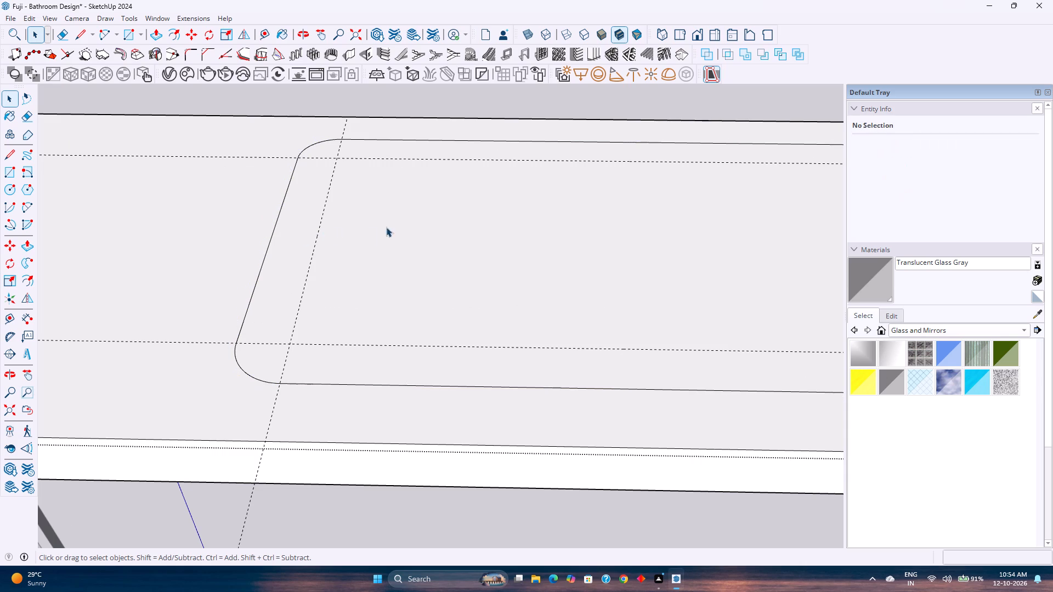
Weld the edges of the inset basin outline into one continuous curve.
double_click(413, 223)
scroll(413, 223, "down", 7)
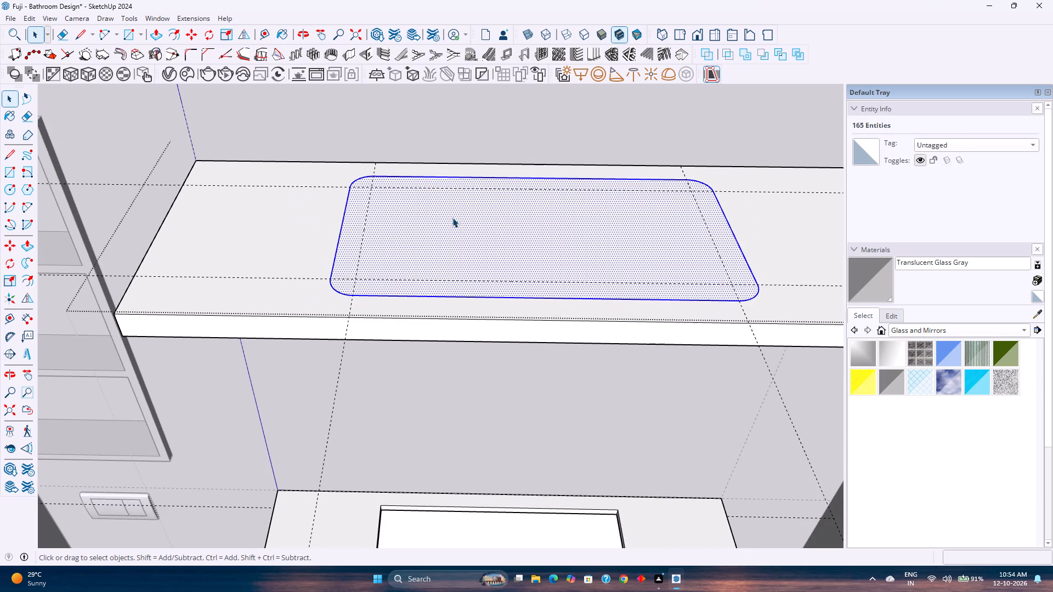
right_click(452, 218)
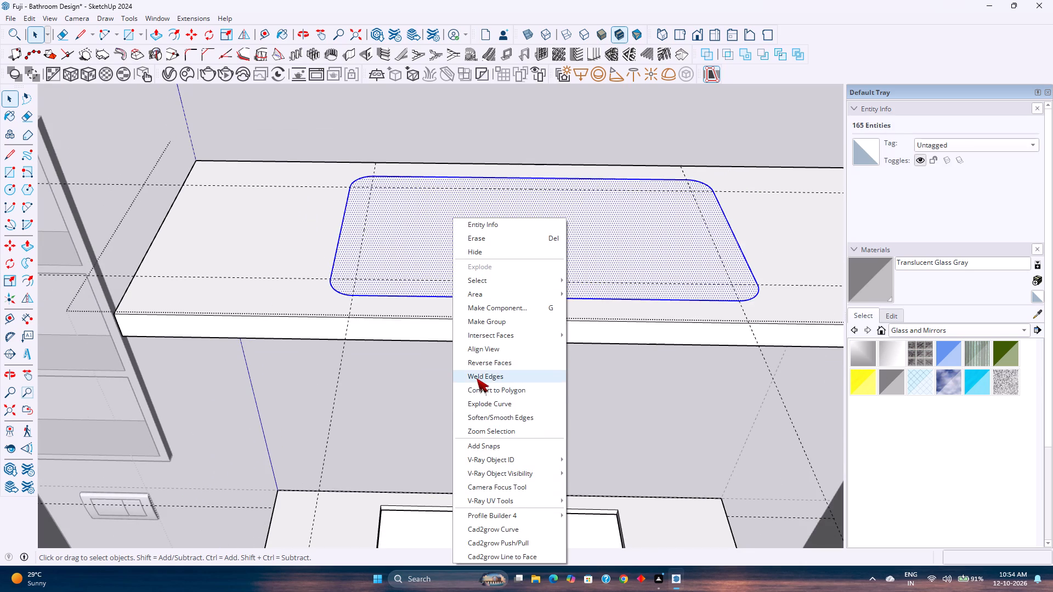
left_click(477, 378)
Push the inset basin face down 7" through the slab with Push/Pull.
middle_click_drag(469, 271, 417, 245)
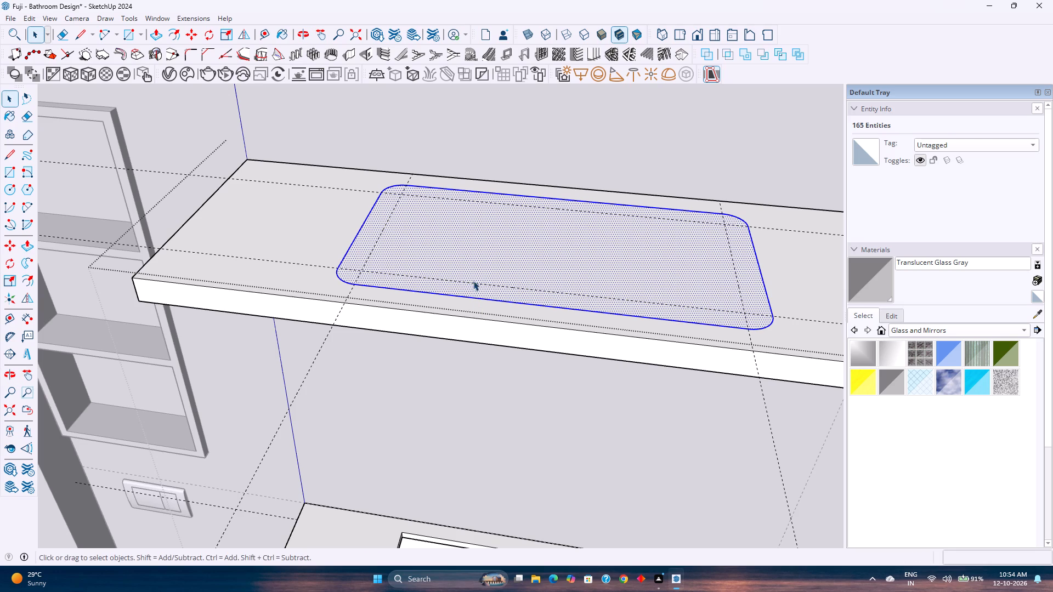
key("p")
left_click(484, 262)
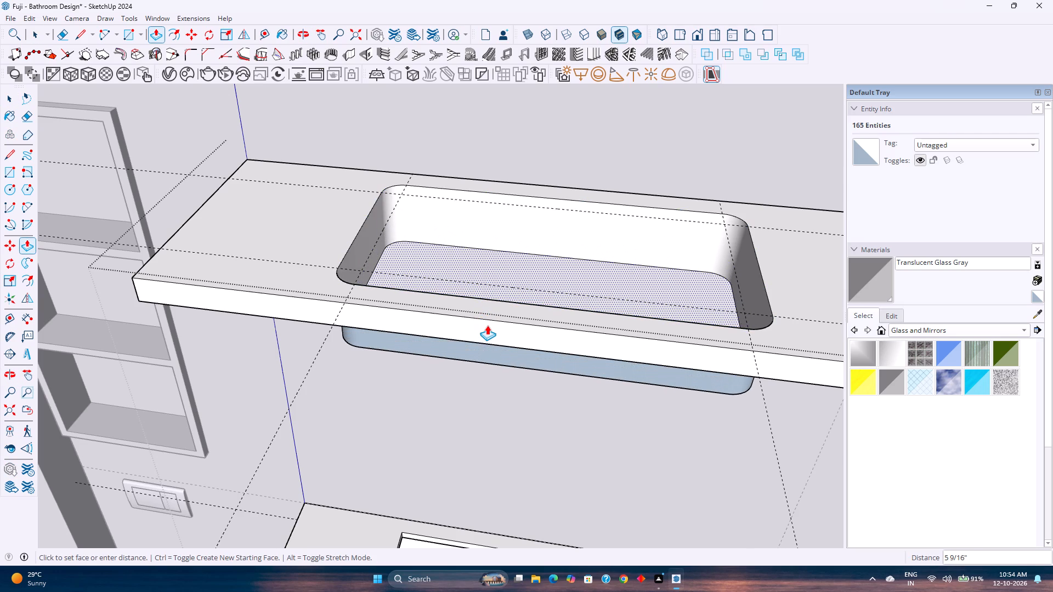
key("7")
key("Return")
key("space")
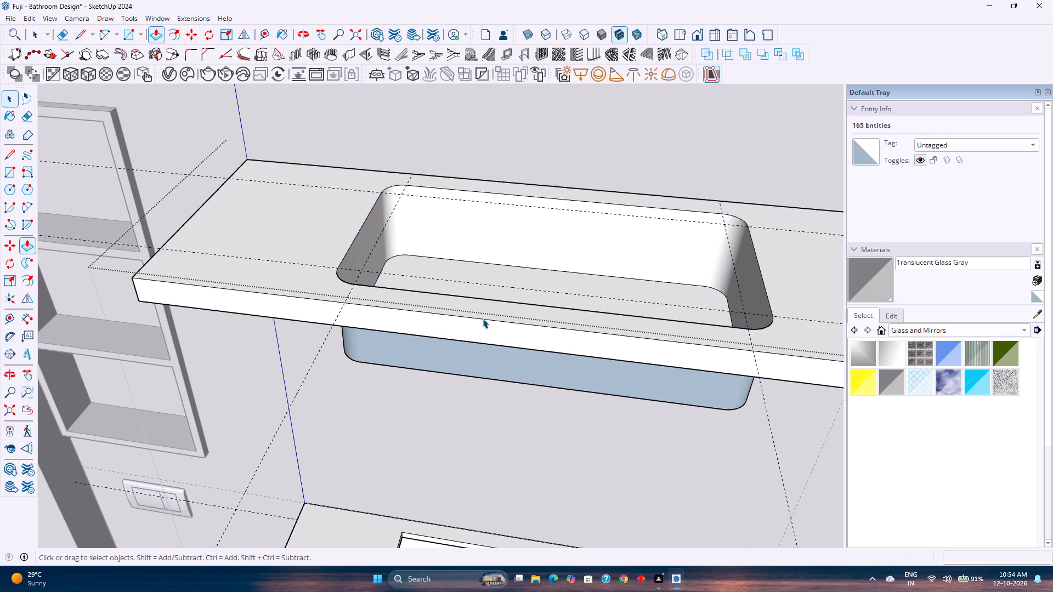
Make the connected countertop slab and basin geometry into a group.
scroll(480, 318, "down", 2)
middle_click_drag(480, 316, 410, 281, "shift")
key("Escape")
left_click(409, 292)
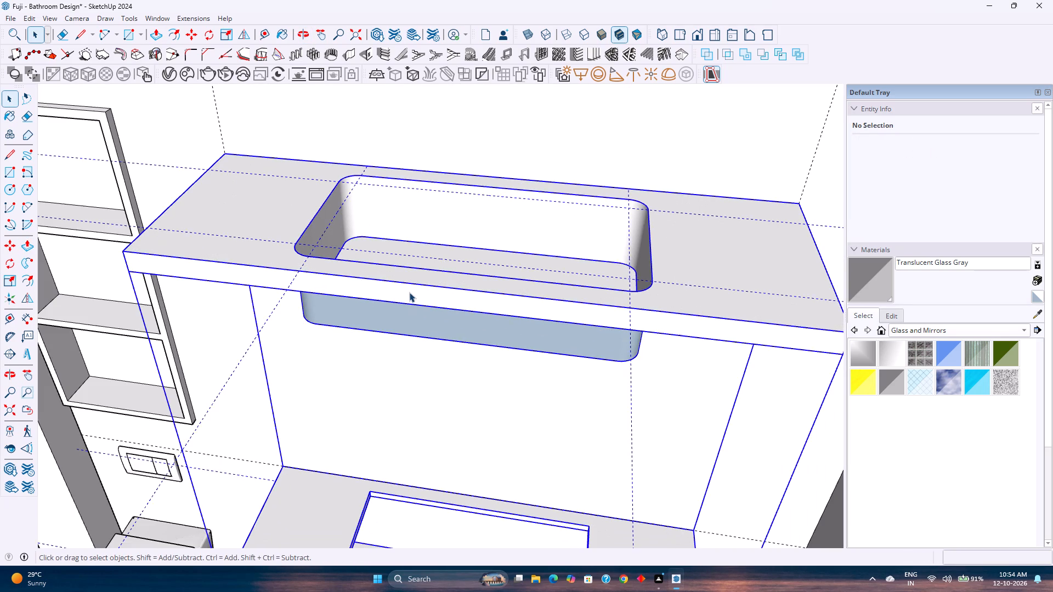
double_click(409, 292)
right_click(409, 292)
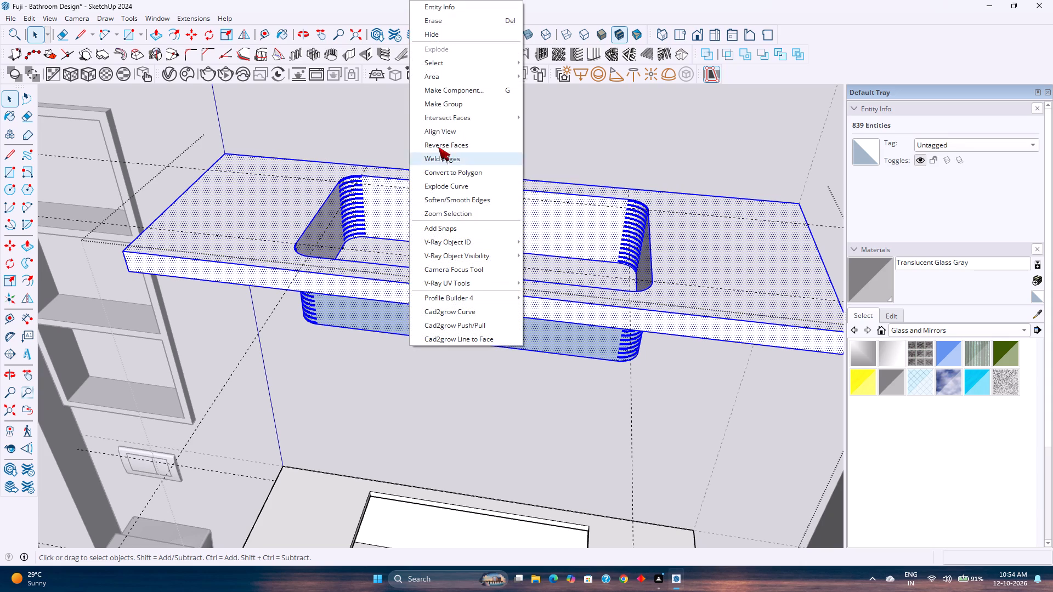
left_click(450, 108)
Move the countertop group down onto the vanity, snapping its lower front corner farthest from the toilet to the cabinet's matching top corner.
middle_click_drag(498, 317, 352, 284, "shift")
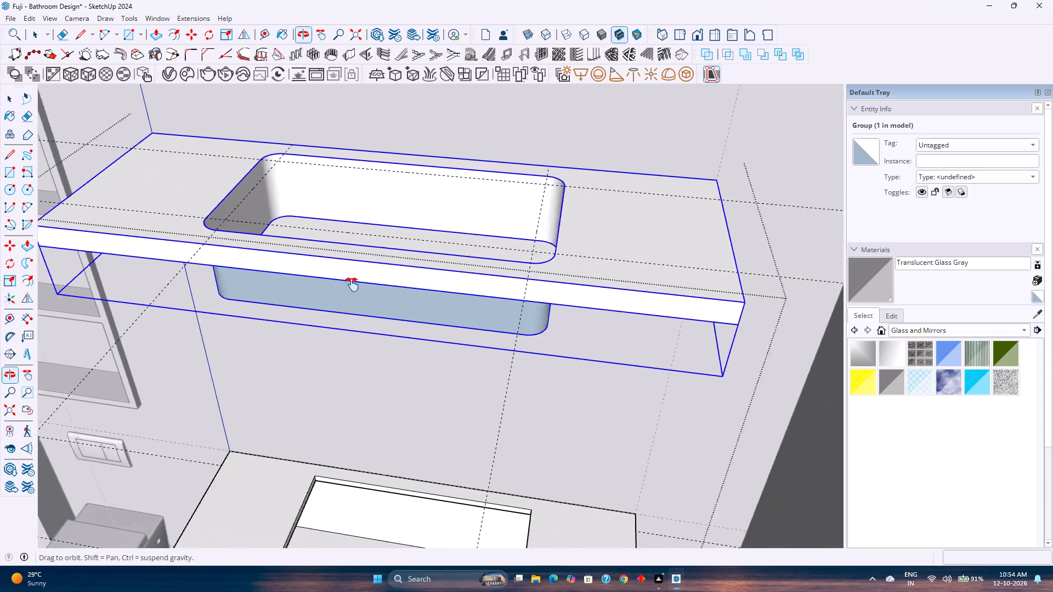
middle_click_drag(352, 284, 262, 282, "shift")
key("m")
left_click(576, 316)
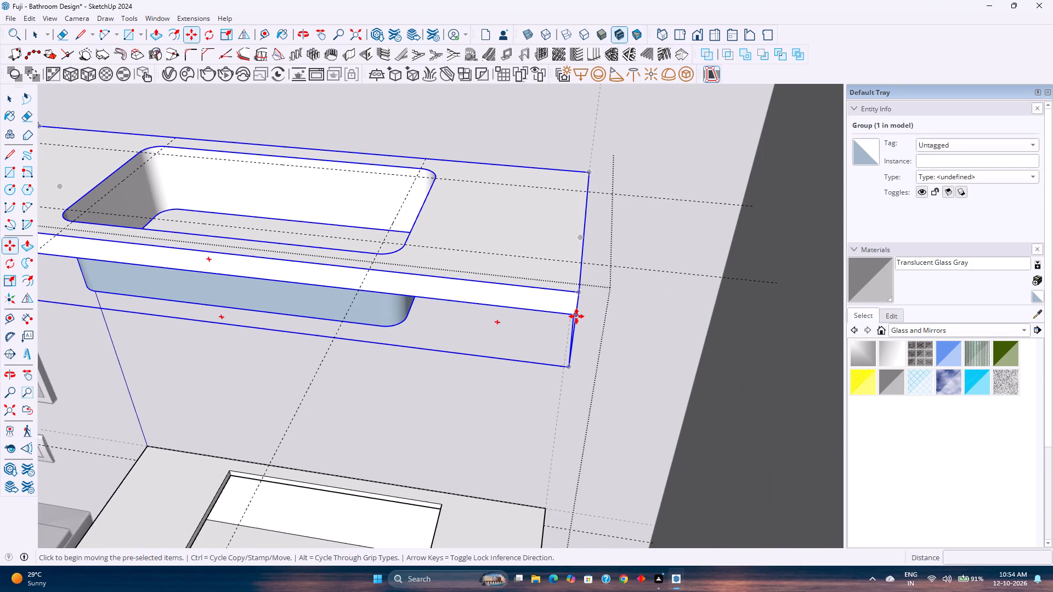
scroll(547, 386, "down", 7)
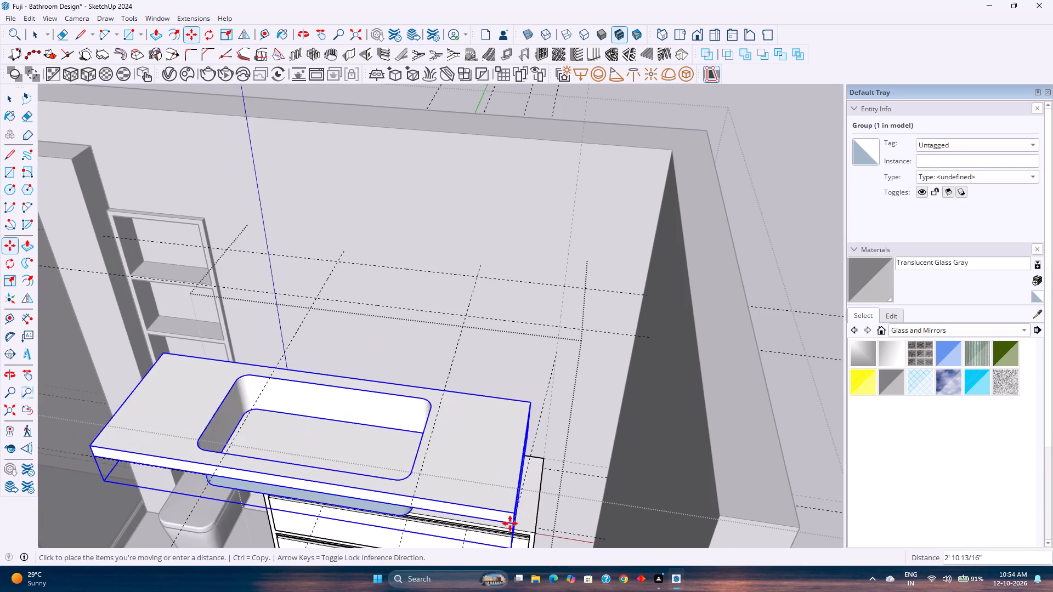
middle_click_drag(508, 523, 561, 356, "shift")
scroll(568, 431, "up", 2)
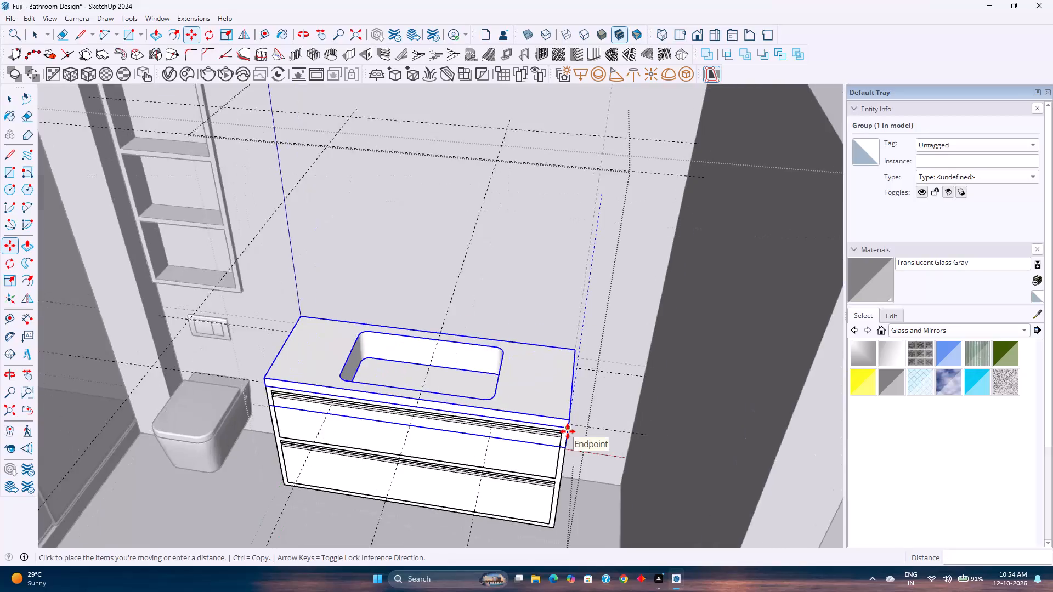
scroll(568, 431, "up", 4)
left_click(568, 431)
Extend the countertop slab's front face outward by 1" inside its group.
middle_click_drag(516, 422, 517, 352)
scroll(515, 422, "up", 1)
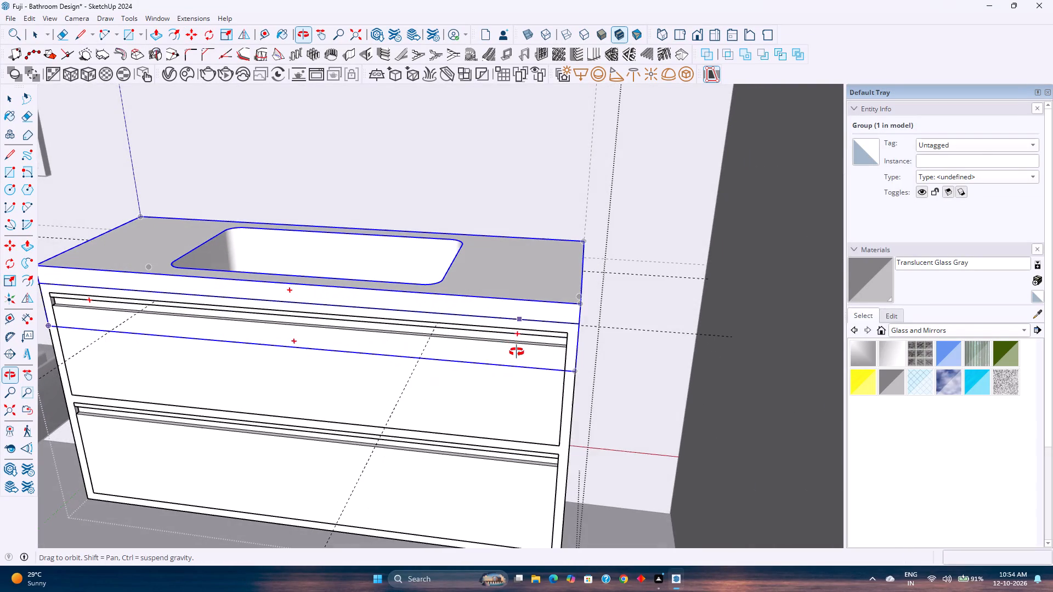
middle_click_drag(517, 352, 513, 355)
middle_click(513, 355)
key("space")
double_click(516, 315)
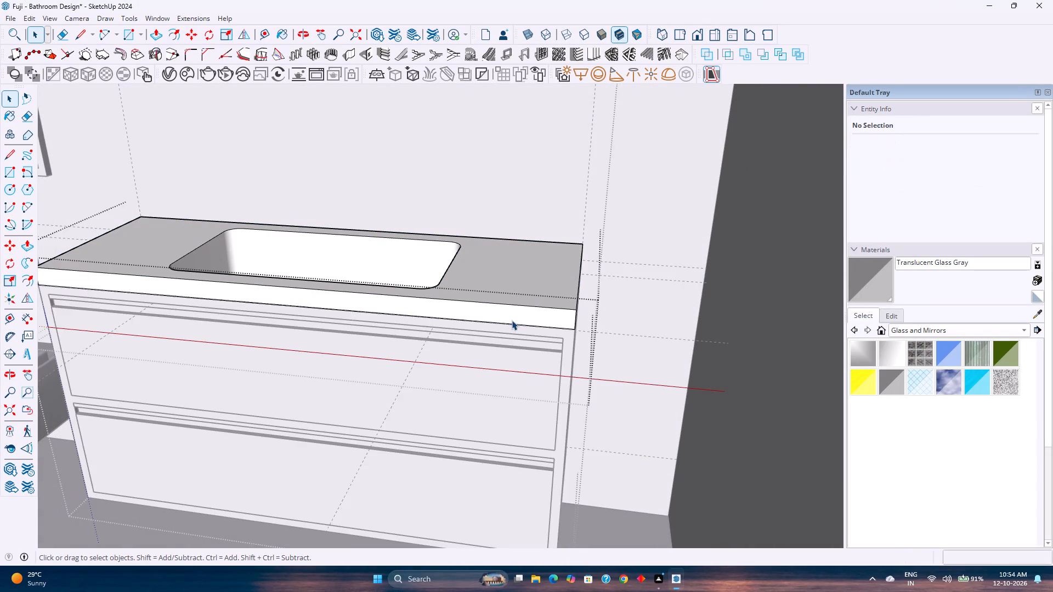
key("p")
left_click(512, 320)
key("1")
key("Return")
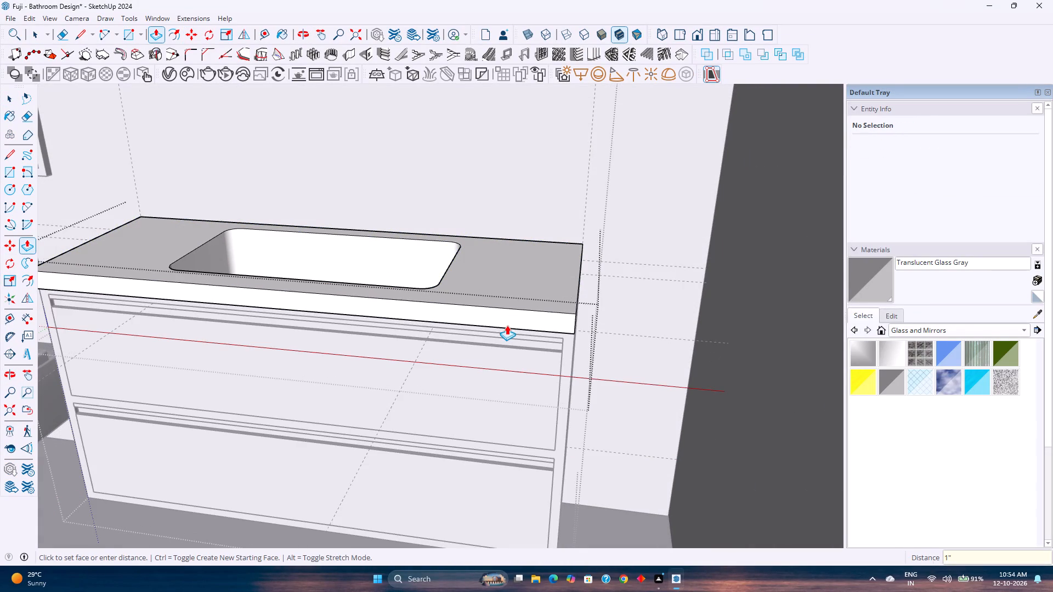
Examine the countertop's ends against the vanity cabinet and leave the open groups.
middle_click_drag(338, 398, 602, 436, "shift")
middle_click_drag(500, 415, 812, 392)
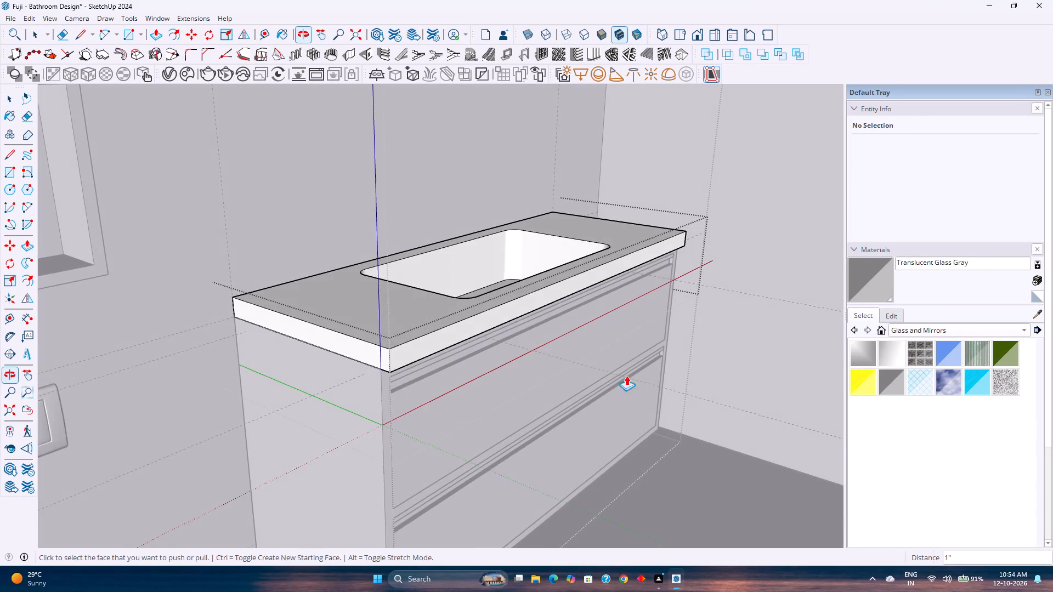
scroll(403, 368, "up", 8)
middle_click_drag(353, 375, 654, 289)
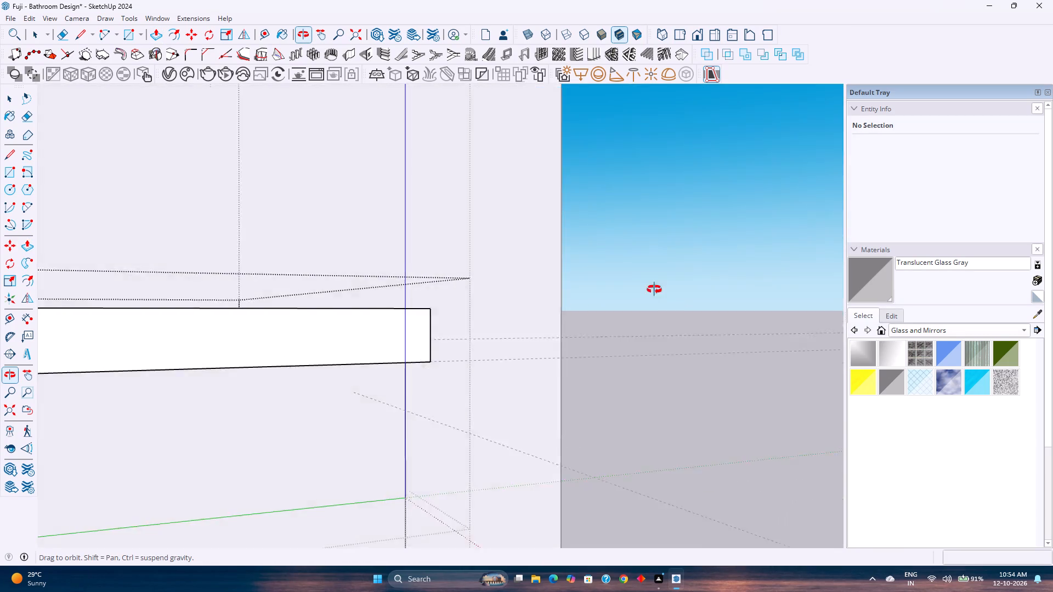
middle_click_drag(654, 289, 123, 402)
scroll(199, 383, "down", 10)
middle_click_drag(451, 424, 267, 378)
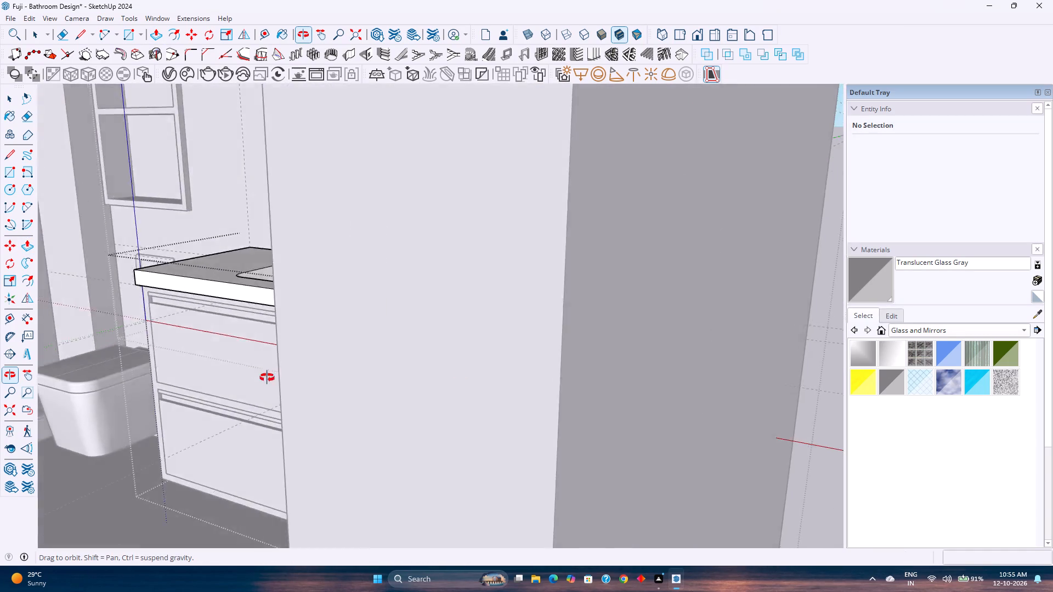
middle_click_drag(267, 378, 347, 386)
key("space")
key("Escape")
key("Escape")
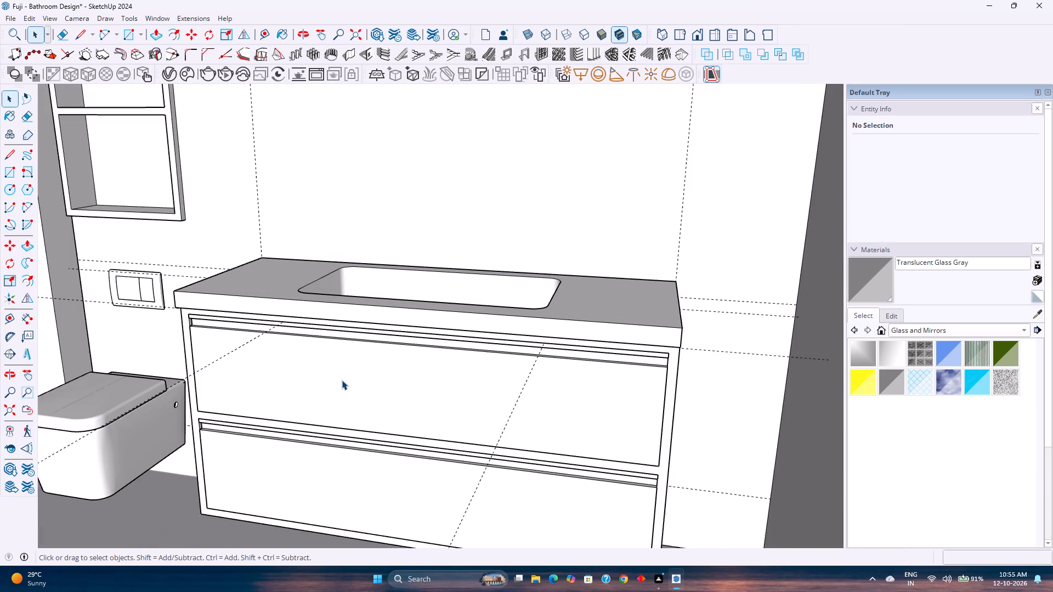
Delete all construction guides from the model.
scroll(342, 380, "down", 2)
left_click(24, 21)
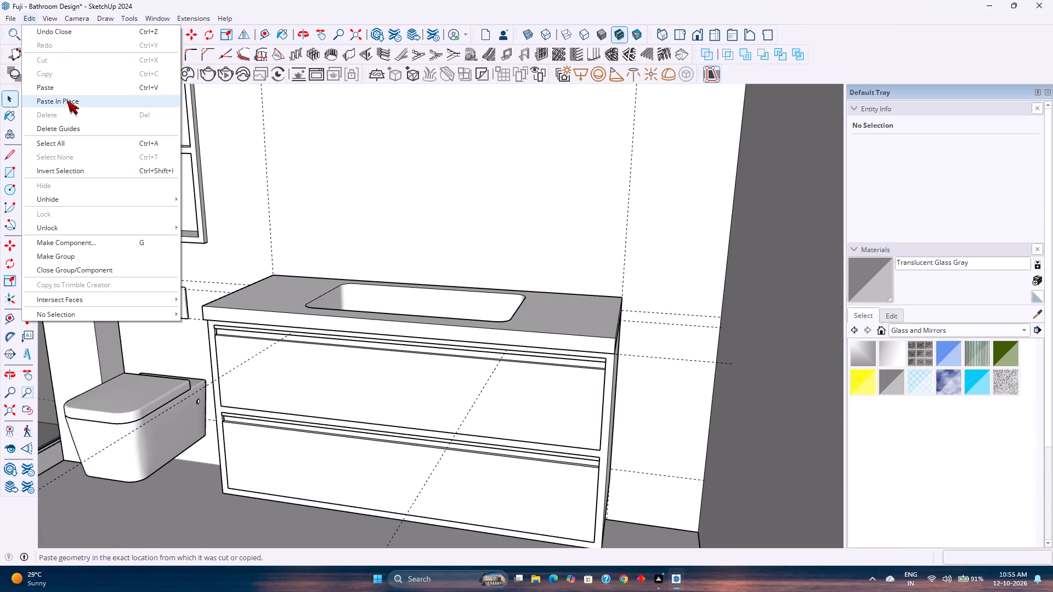
left_click(80, 128)
Check the whole bathroom from the front and save the model.
scroll(284, 293, "down", 2)
middle_click_drag(309, 310, 392, 304)
scroll(393, 302, "down", 2)
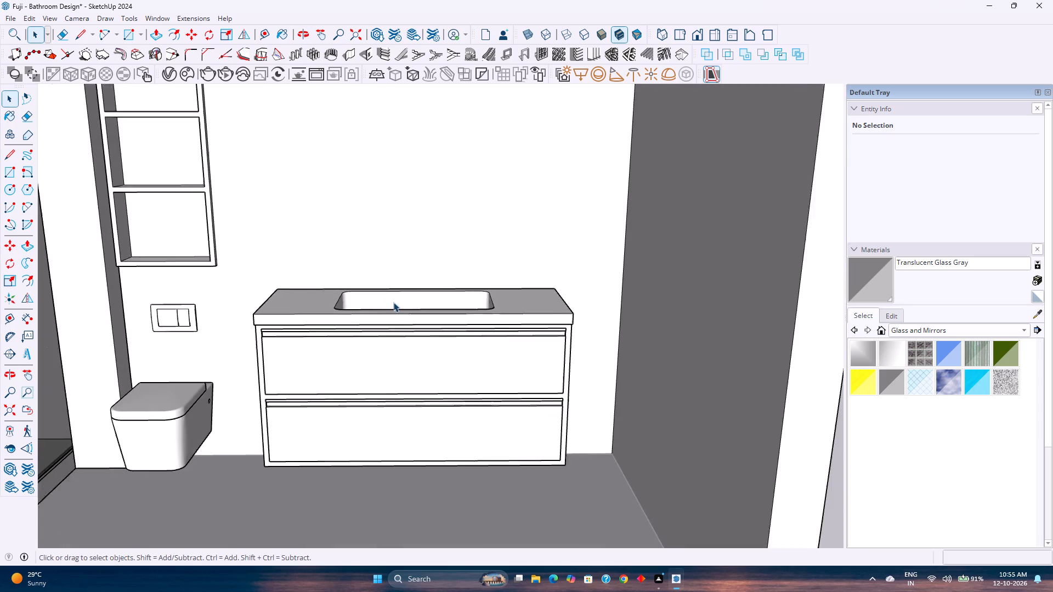
left_click(699, 39)
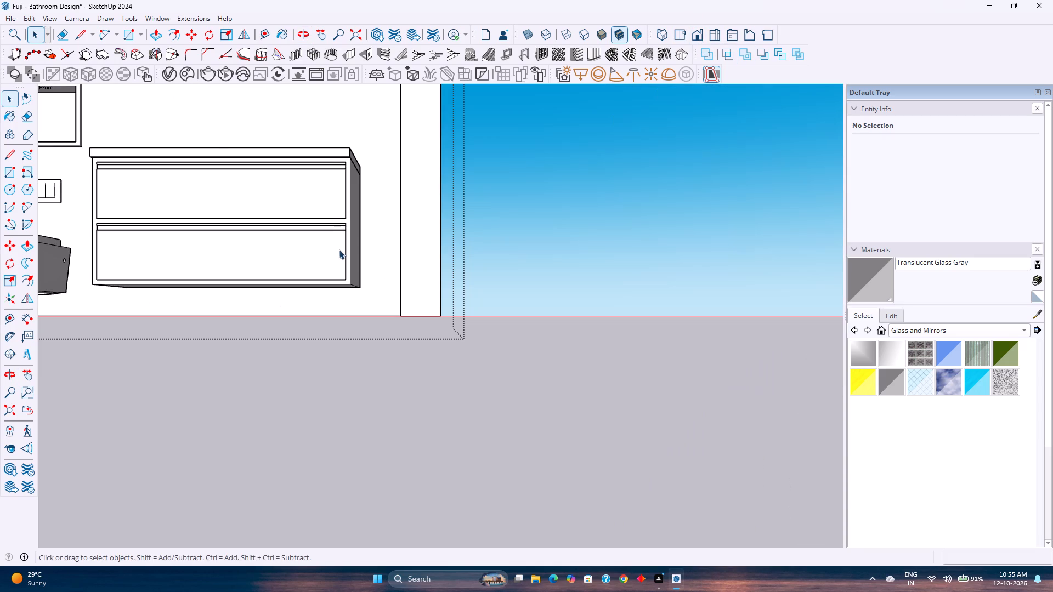
middle_click_drag(339, 249, 535, 435, "shift")
scroll(507, 374, "down", 2)
middle_click_drag(496, 370, 526, 358, "shift")
scroll(488, 372, "up", 2)
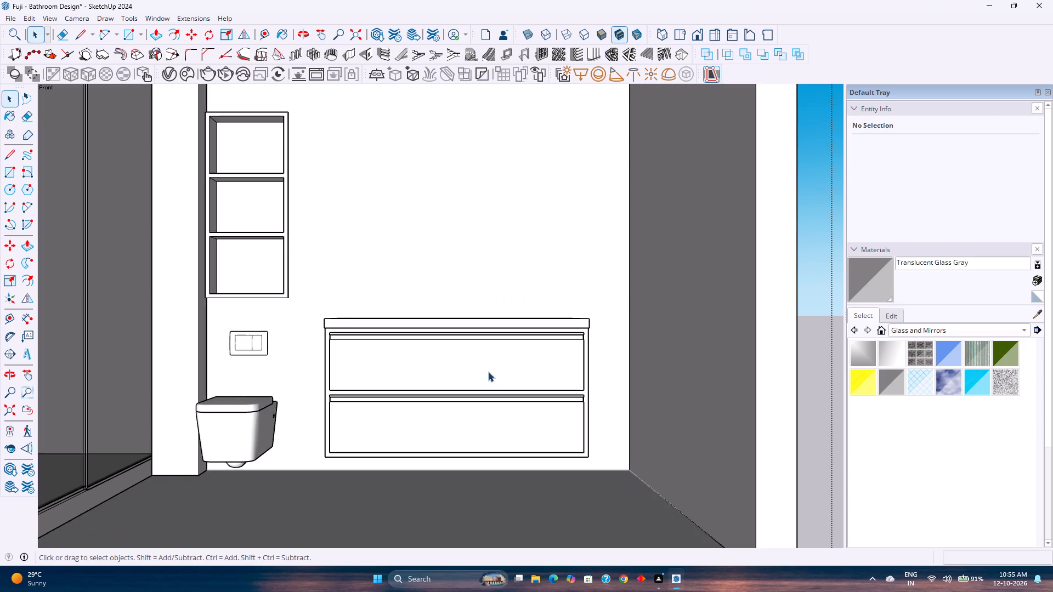
scroll(488, 372, "down", 3)
middle_click_drag(521, 403, 529, 414, "shift")
scroll(472, 380, "down", 2)
middle_click_drag(470, 379, 565, 377, "shift")
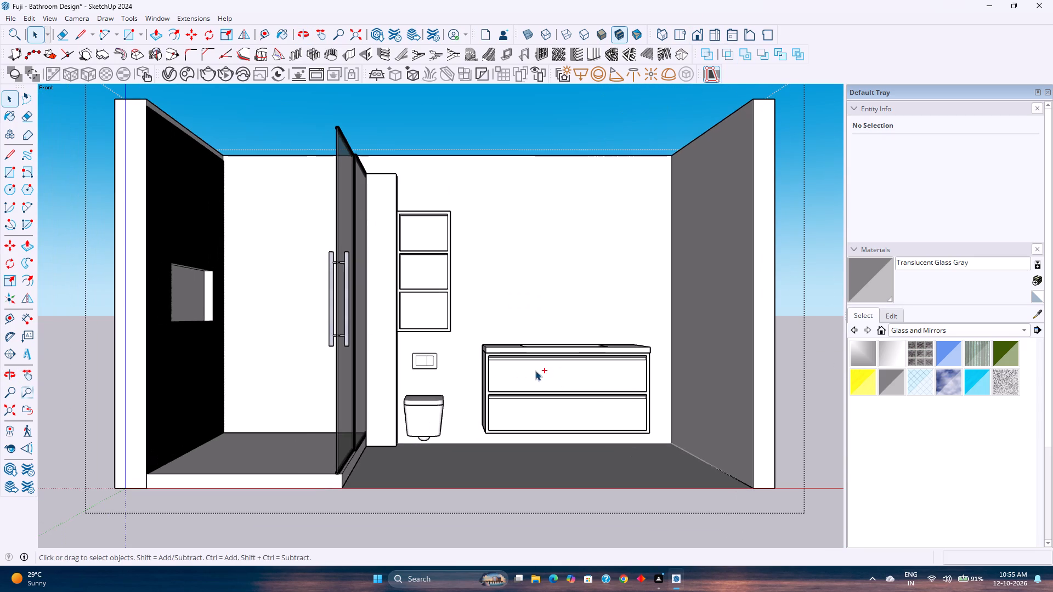
key("ctrl+s")
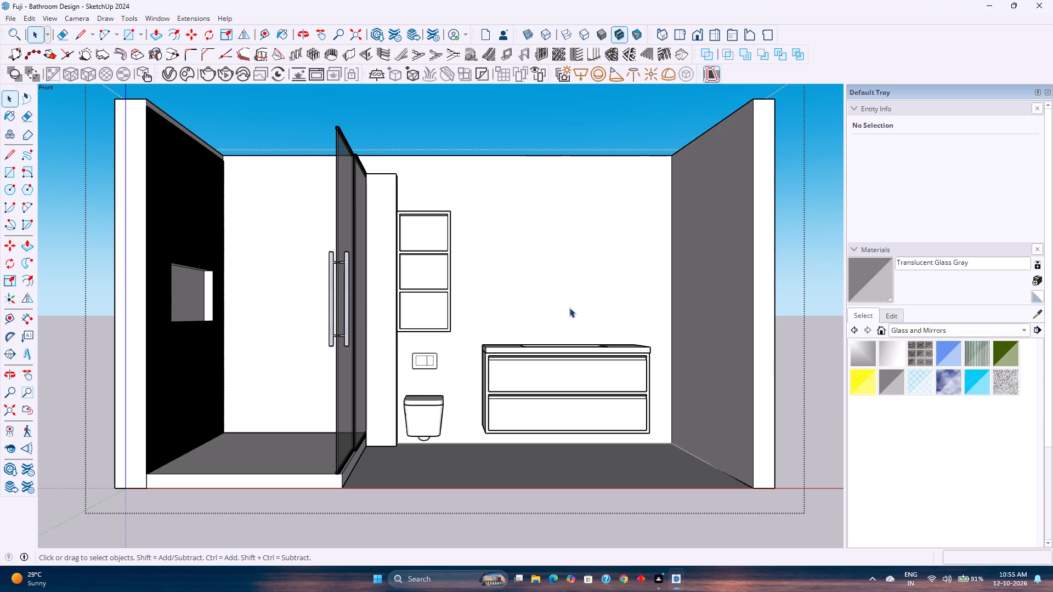
Place a vertical guide on the back wall 1' 2" from the side wall corner, aligned with the countertop's near rear corner.
scroll(534, 280, "down", 1)
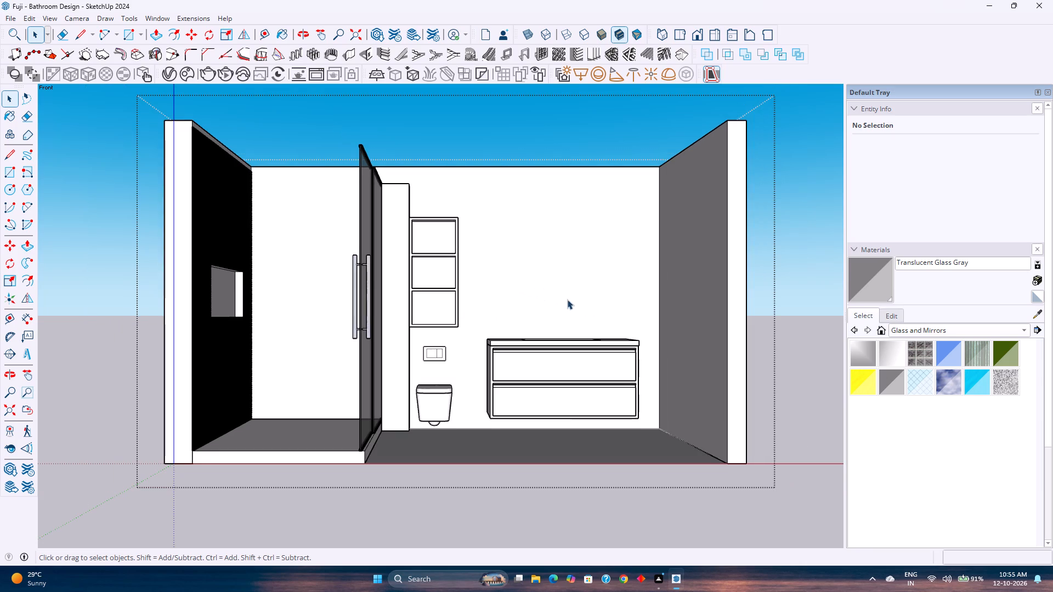
middle_click_drag(567, 299, 508, 383)
scroll(610, 380, "up", 3)
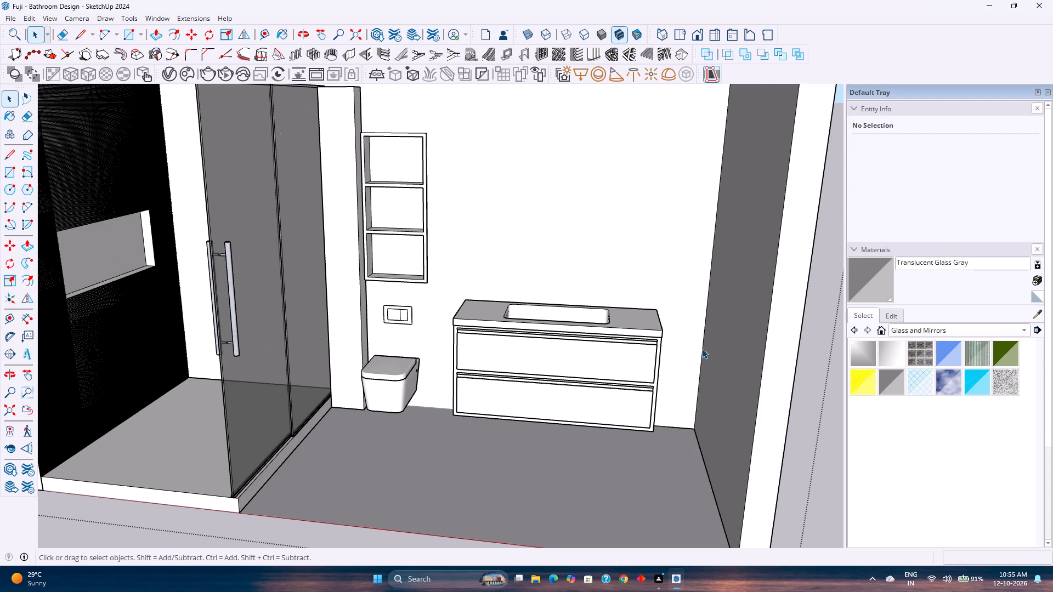
left_click(691, 346)
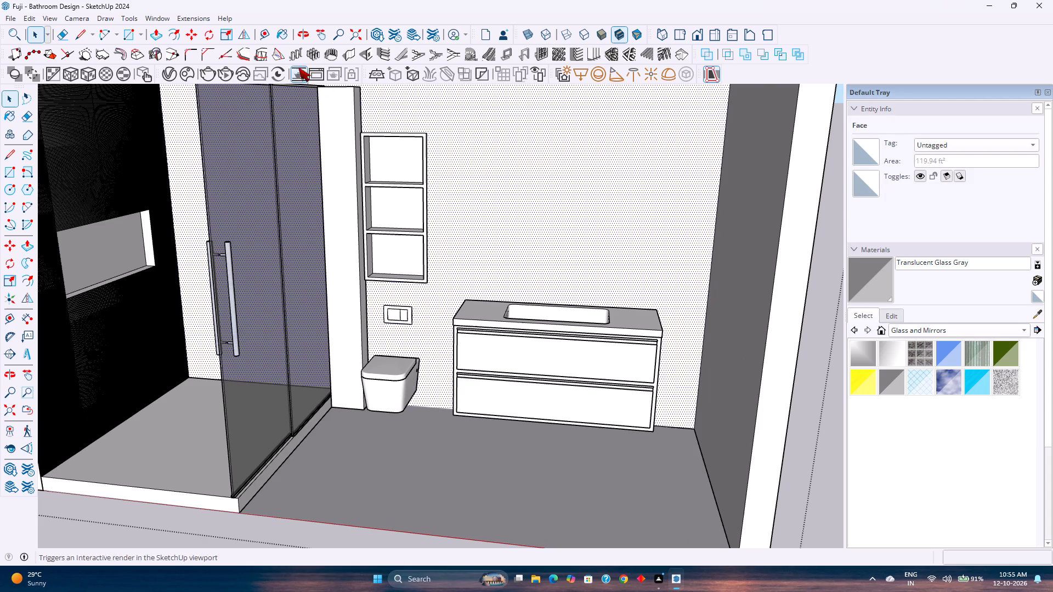
left_click(267, 34)
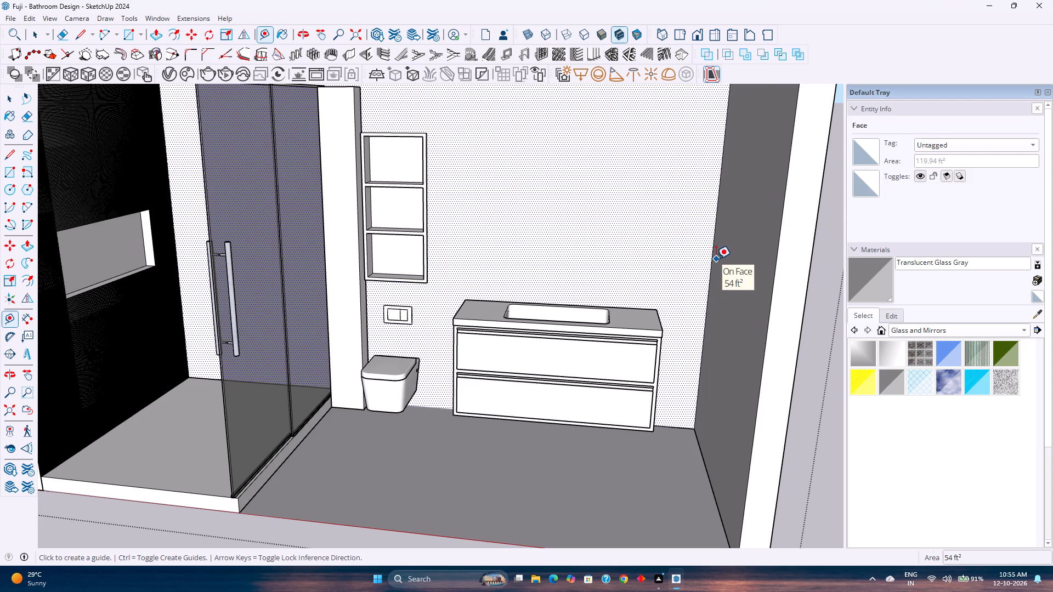
left_click(715, 259)
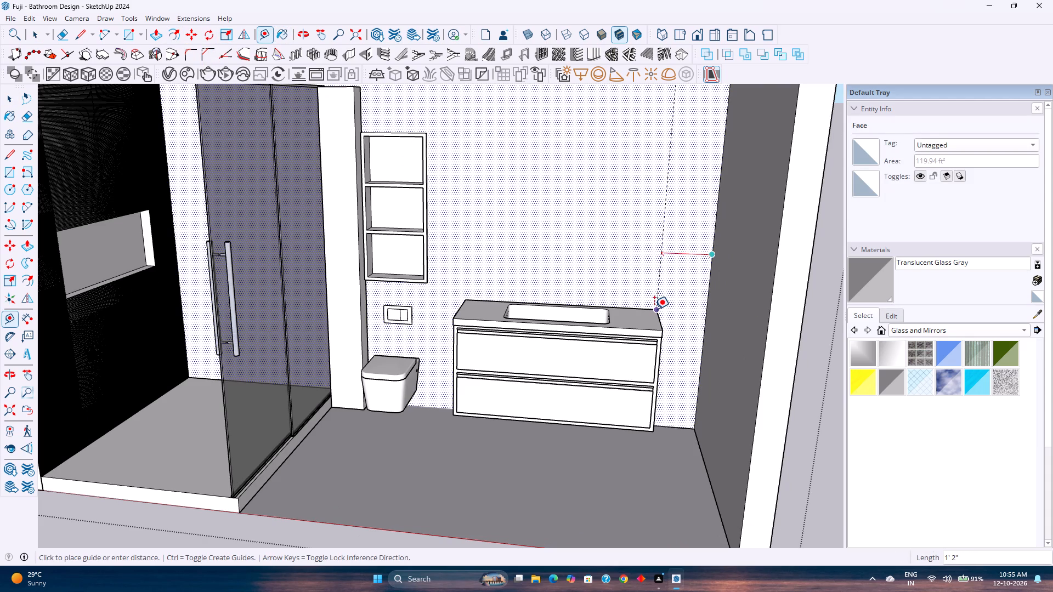
left_click(654, 309)
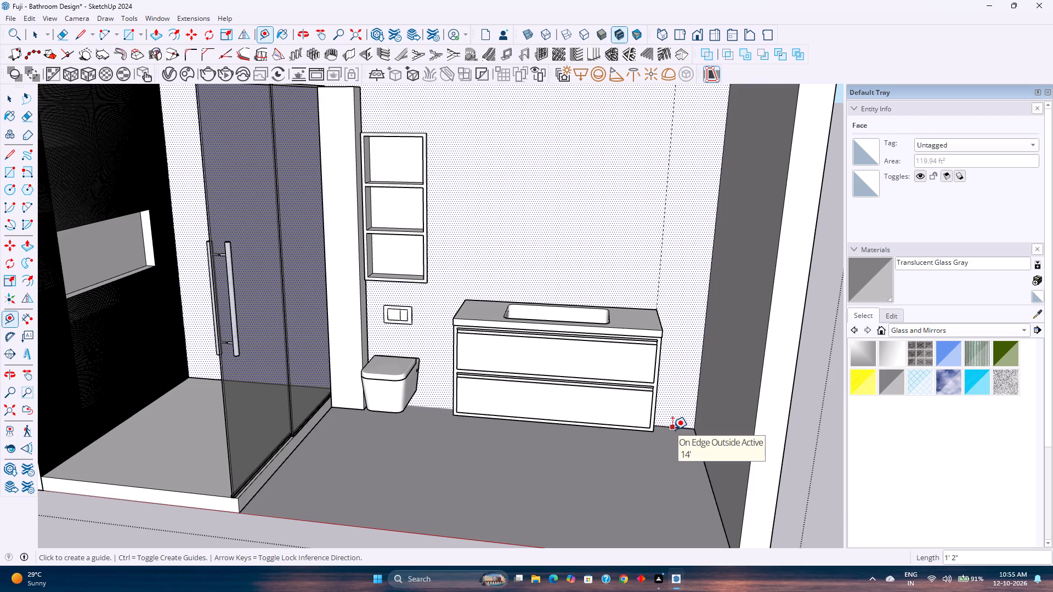
Place a horizontal guide on the back wall 7" above the floor, aligned with the vanity's lower rear corner.
left_click(672, 429)
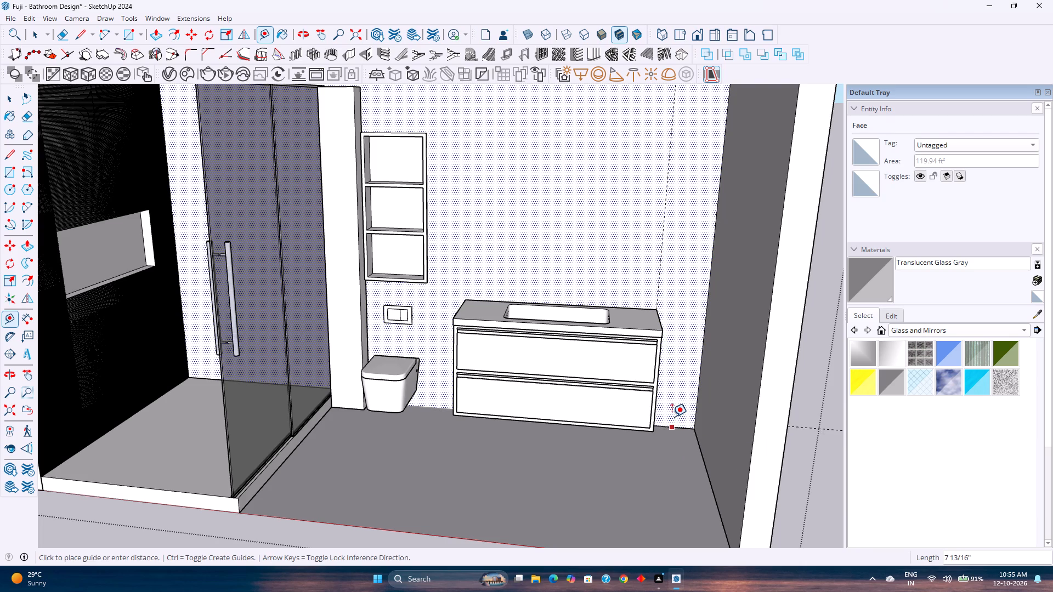
scroll(665, 417, "up", 4)
middle_click_drag(667, 419, 668, 327)
middle_click(668, 327)
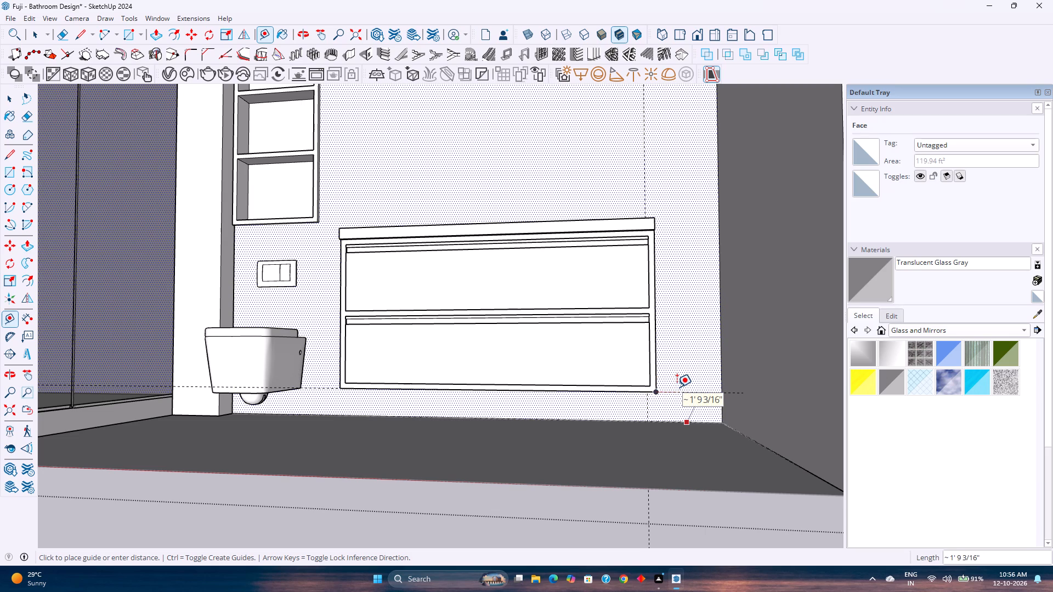
scroll(656, 394, "up", 7)
middle_click_drag(655, 396, 637, 367)
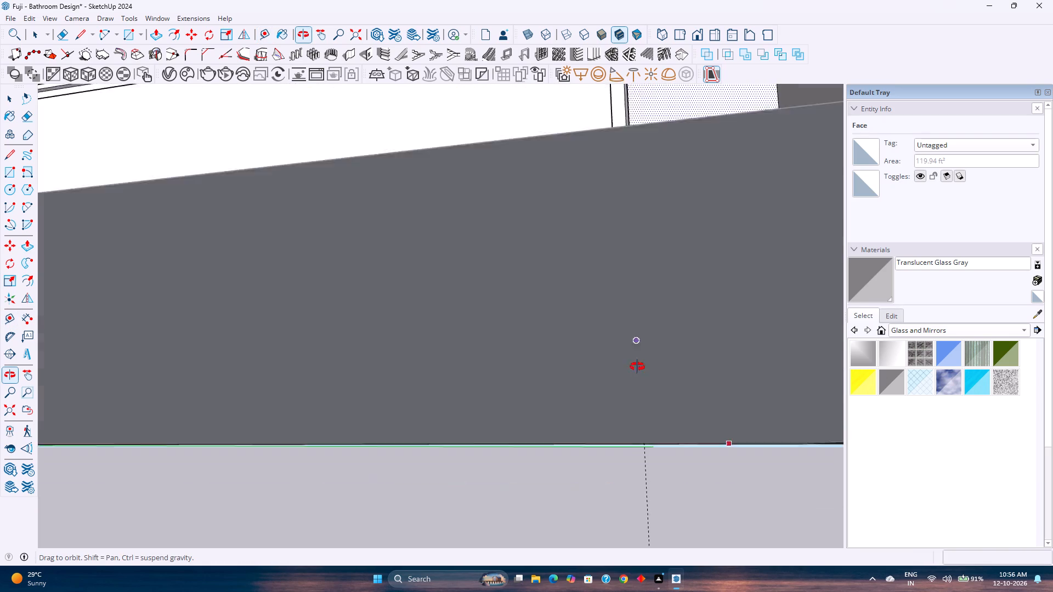
middle_click_drag(637, 367, 641, 374)
scroll(638, 379, "up", 5)
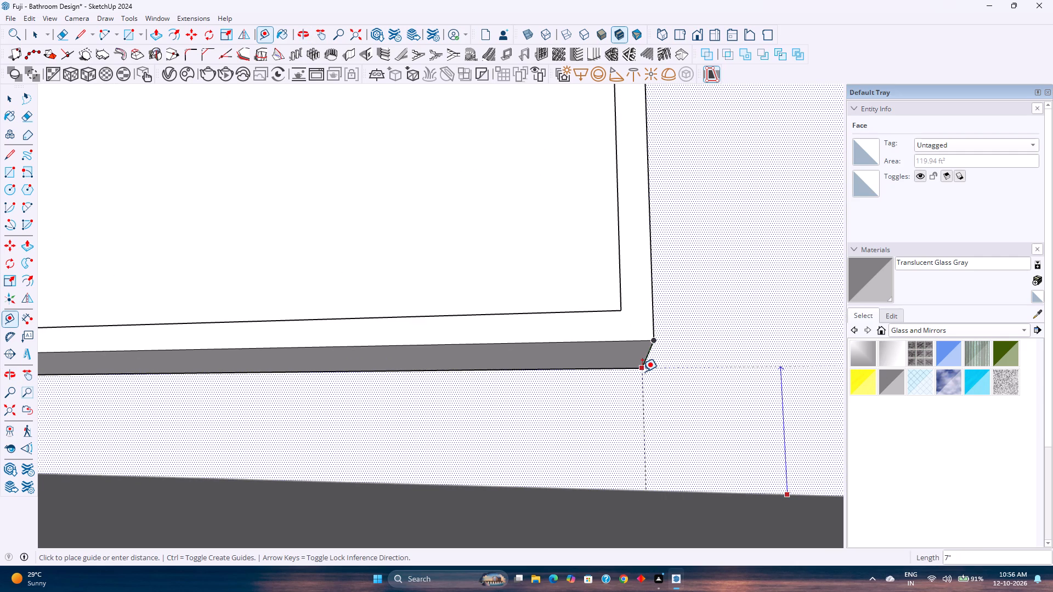
left_click(642, 372)
scroll(642, 372, "down", 4)
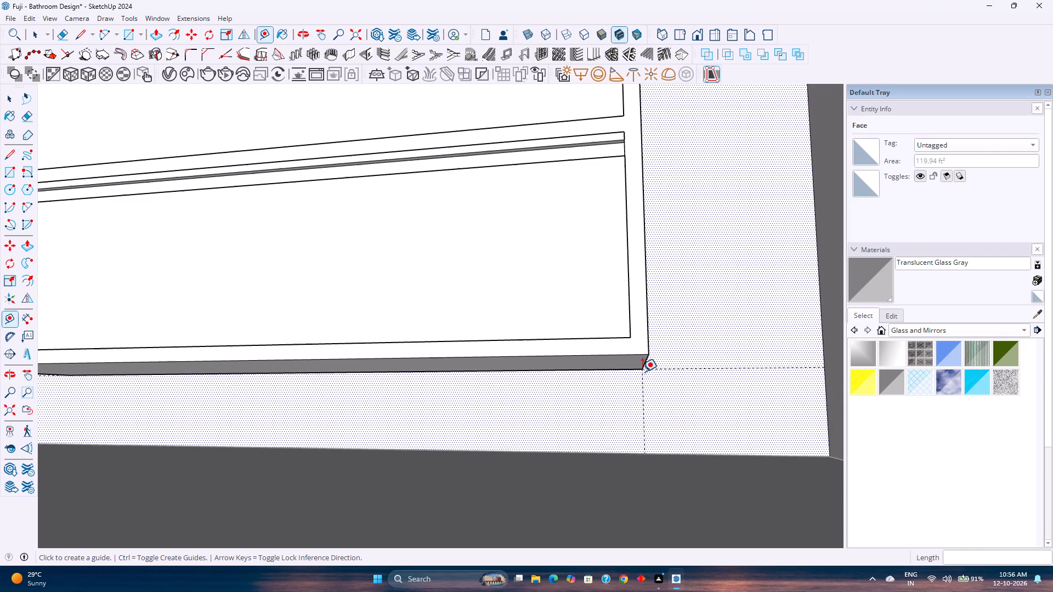
key("space")
Place a horizontal guide 8" below the back wall's top edge, aligned with the top of the partition beside the toilet.
scroll(642, 372, "down", 4)
middle_click_drag(646, 364, 610, 504, "shift")
scroll(627, 459, "down", 7)
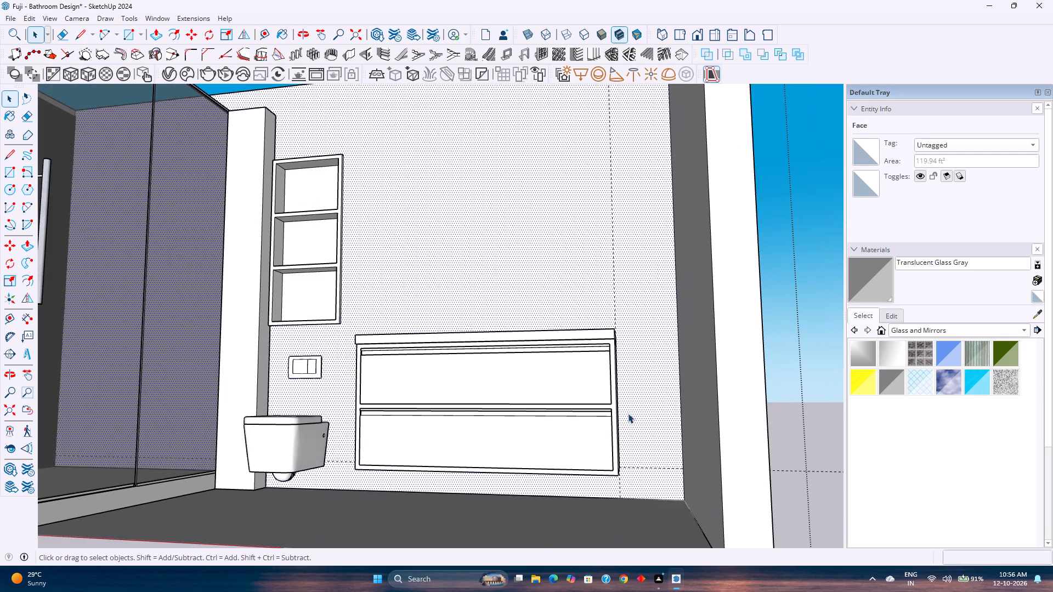
middle_click_drag(625, 401, 627, 432)
scroll(636, 412, "down", 2)
middle_click_drag(640, 415, 652, 459, "shift")
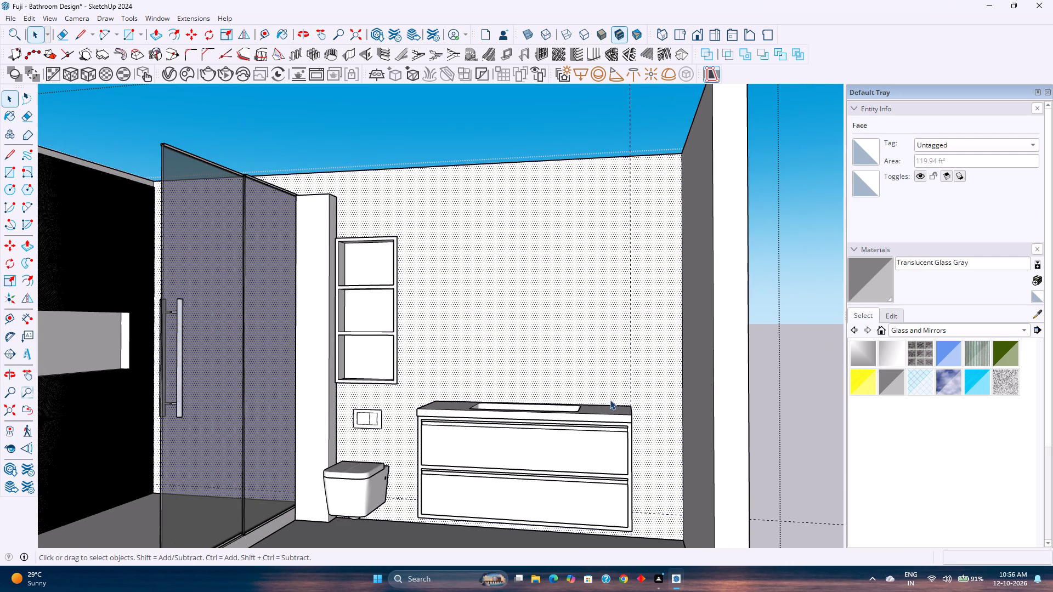
left_click(268, 30)
left_click_drag(300, 59, 308, 66)
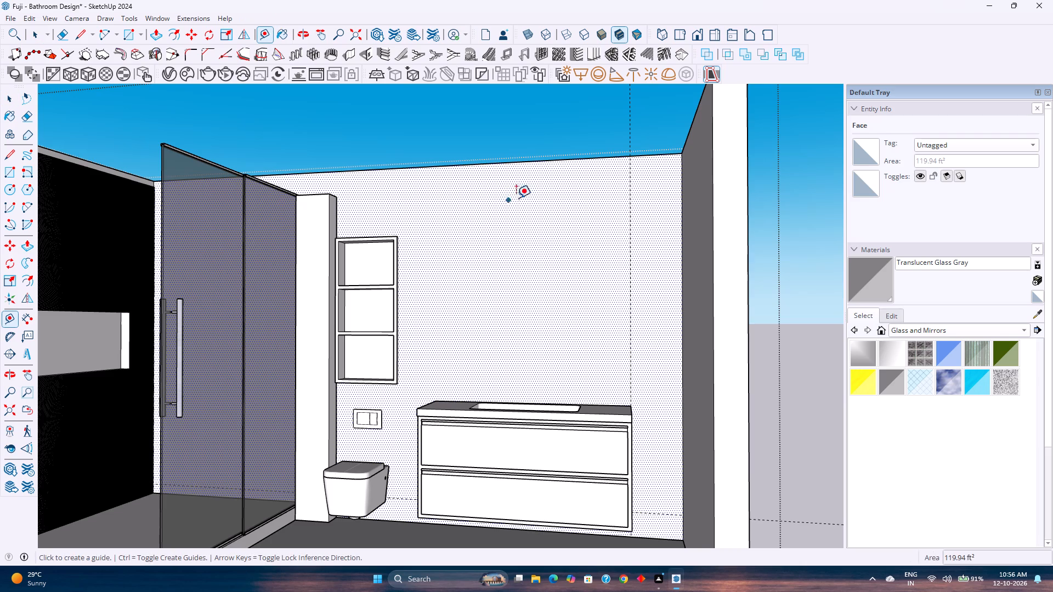
left_click(554, 161)
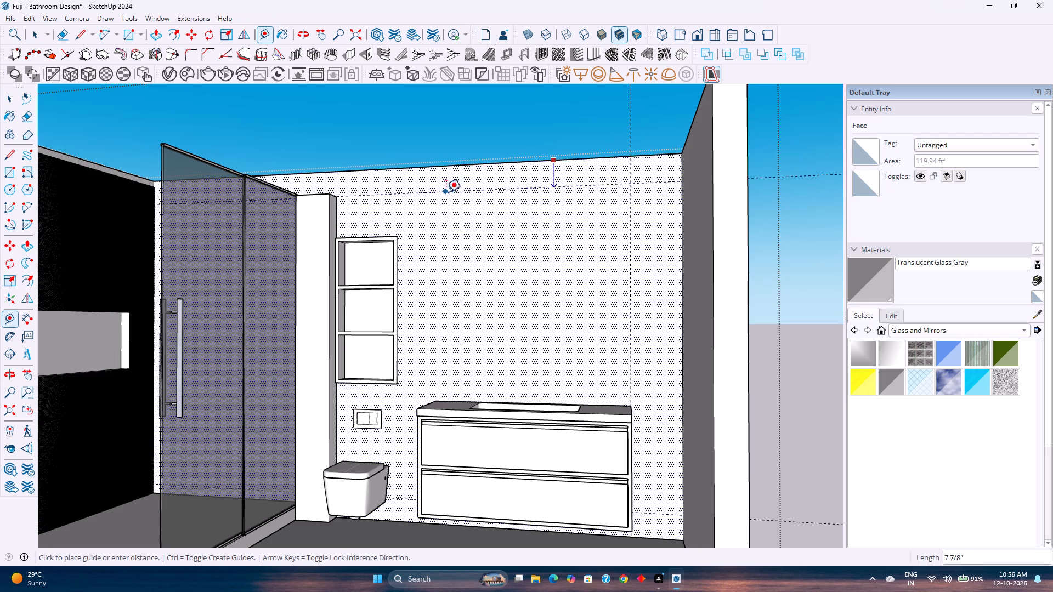
left_click(337, 200)
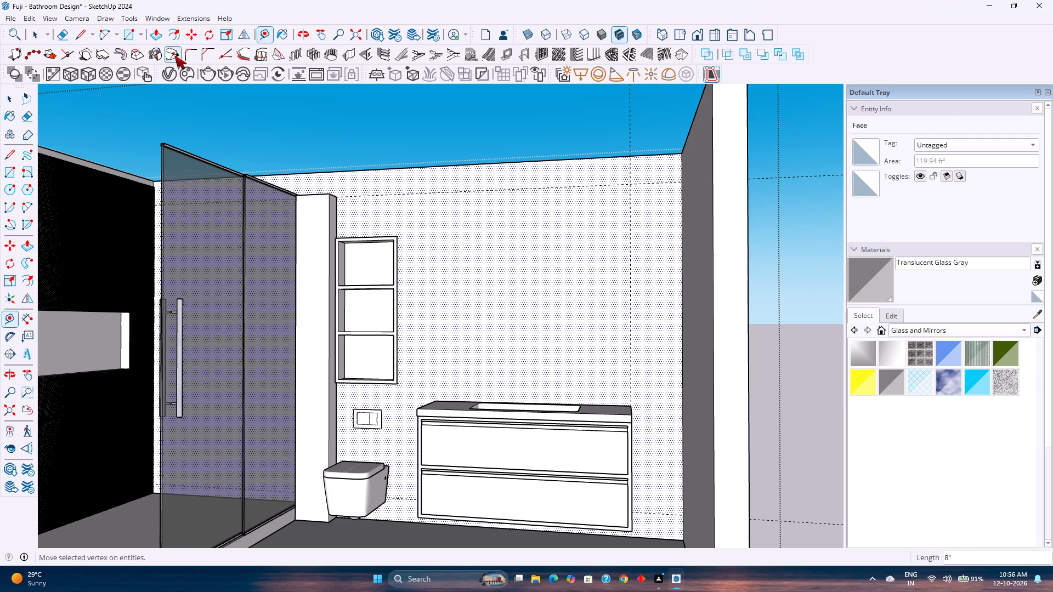
Draw a 1' 2" wide rectangle on the back wall between the upper and lower guides, from the vertical guide to the side wall.
key("r")
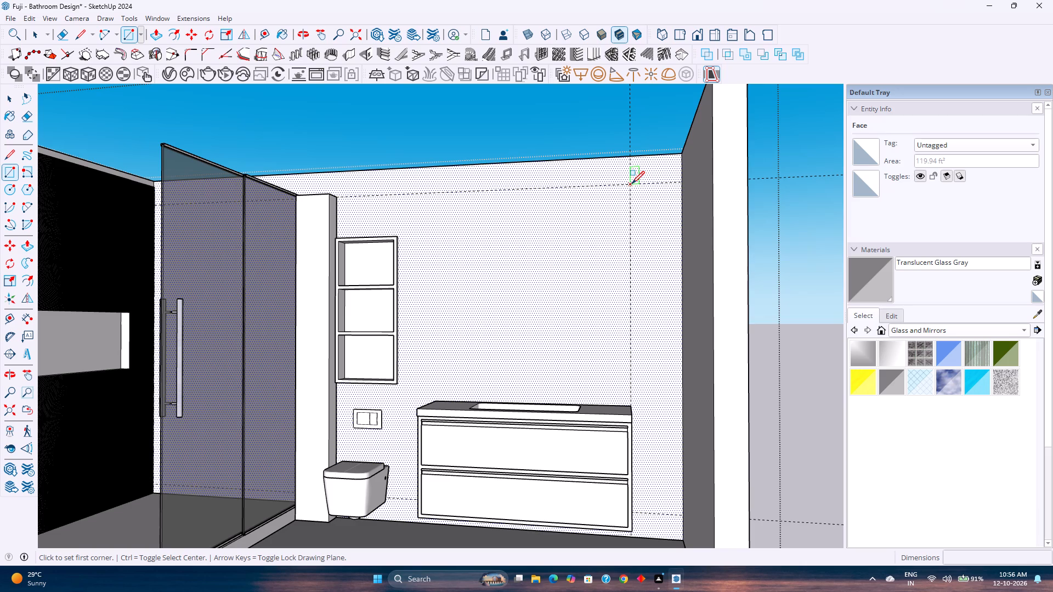
left_click(632, 184)
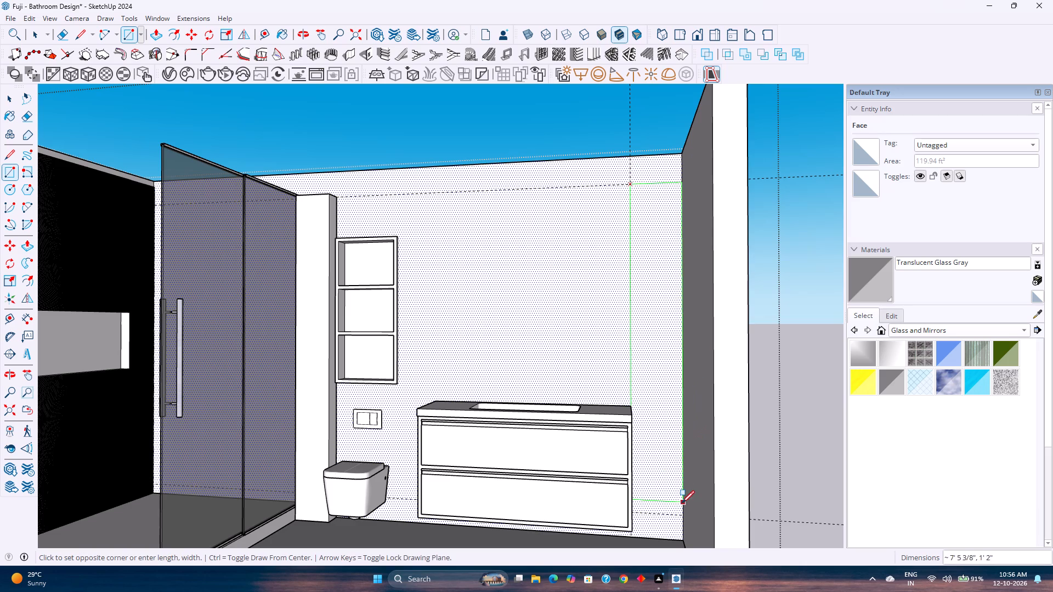
left_click(683, 513)
Extrude the tall rectangle beside the vanity 1' 6" out from the back wall.
key("p")
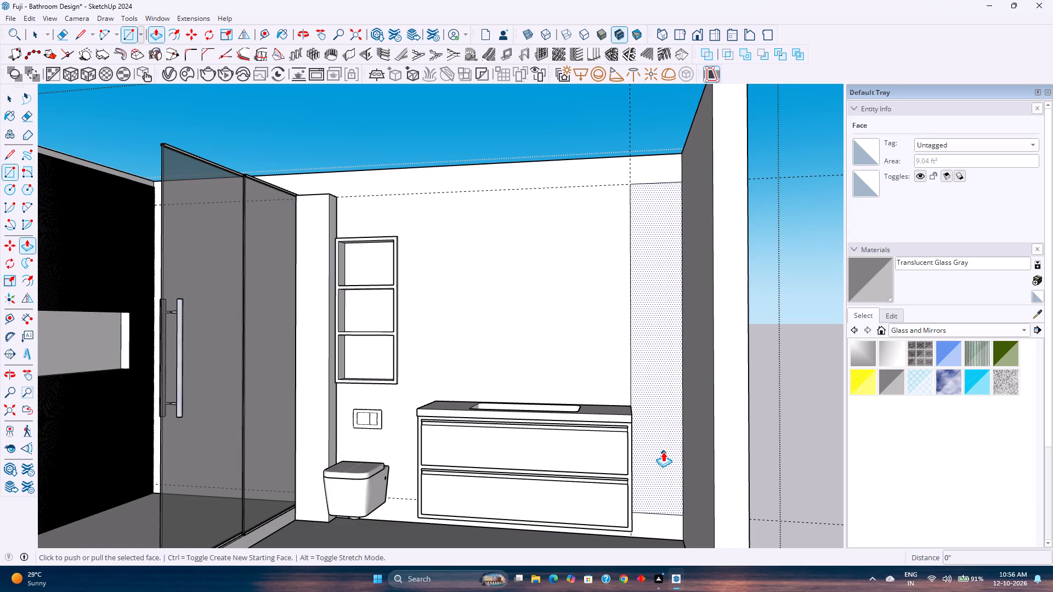
left_click(654, 321)
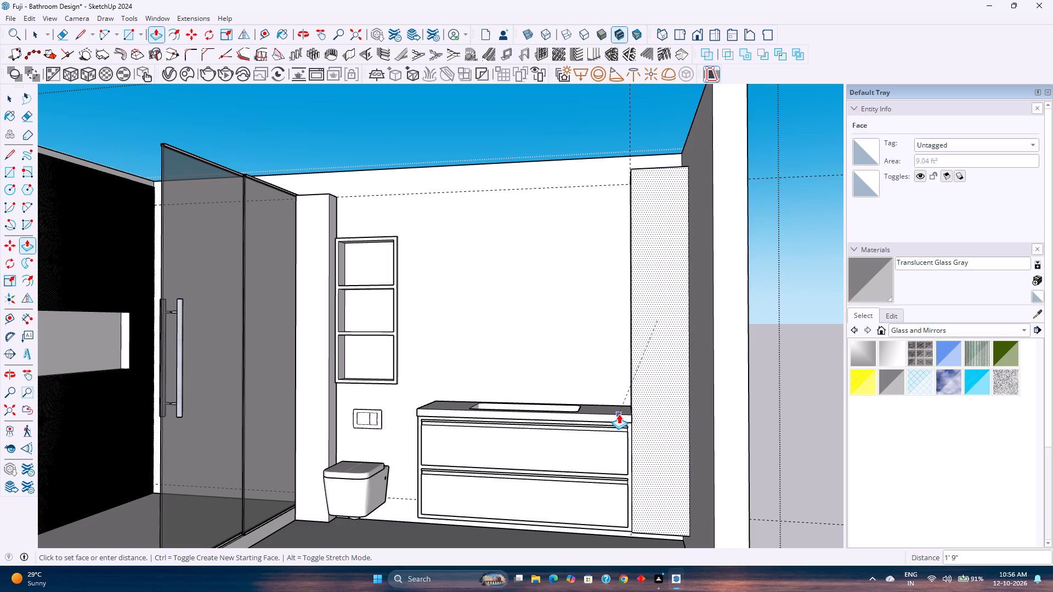
scroll(633, 436, "up", 7)
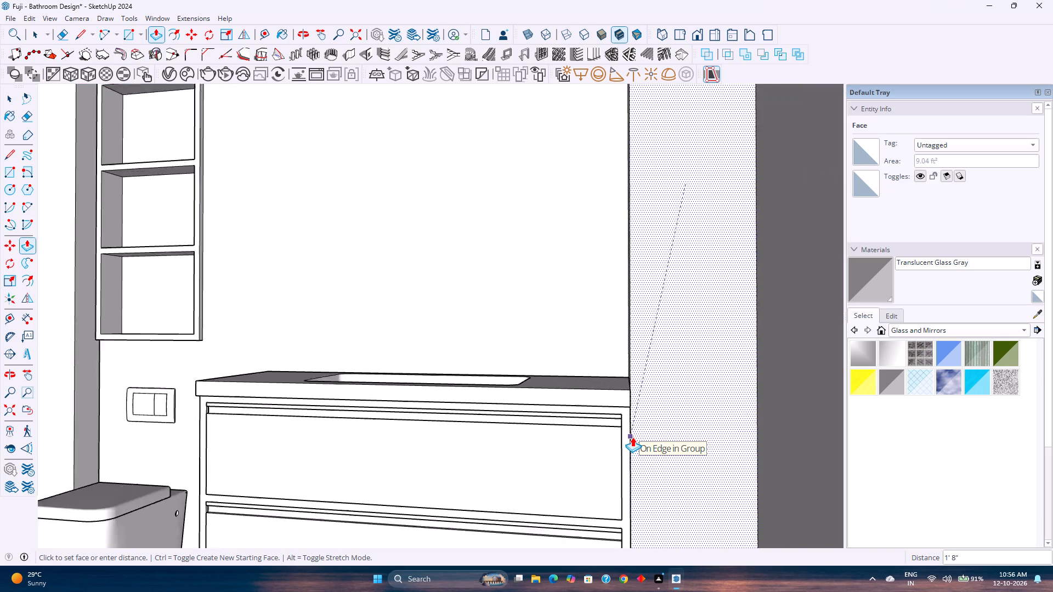
scroll(632, 437, "up", 7)
middle_click_drag(632, 437, 545, 458)
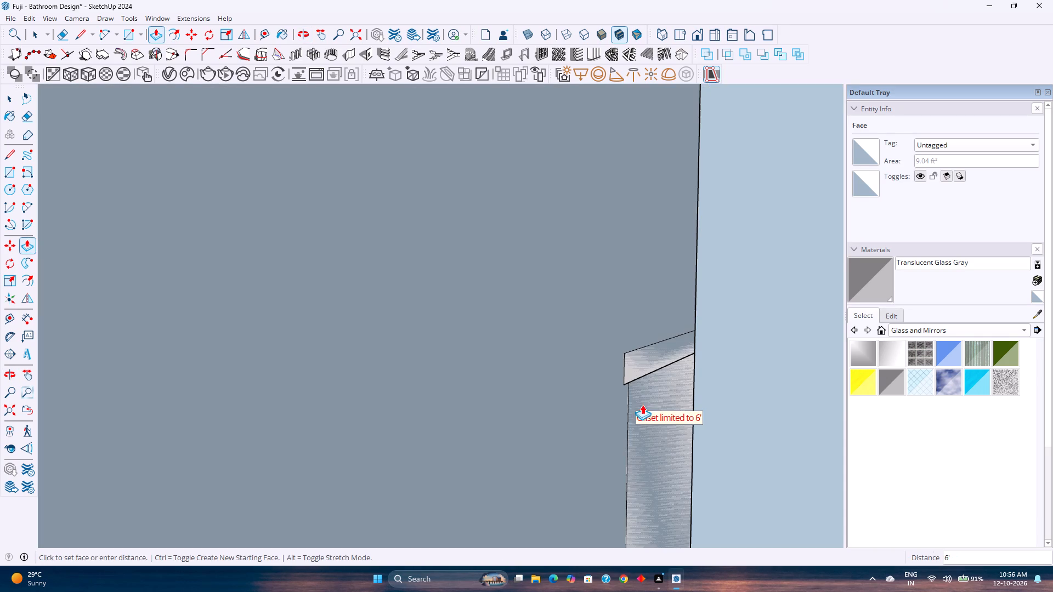
type("1'6")
key("Return")
scroll(630, 413, "down", 2)
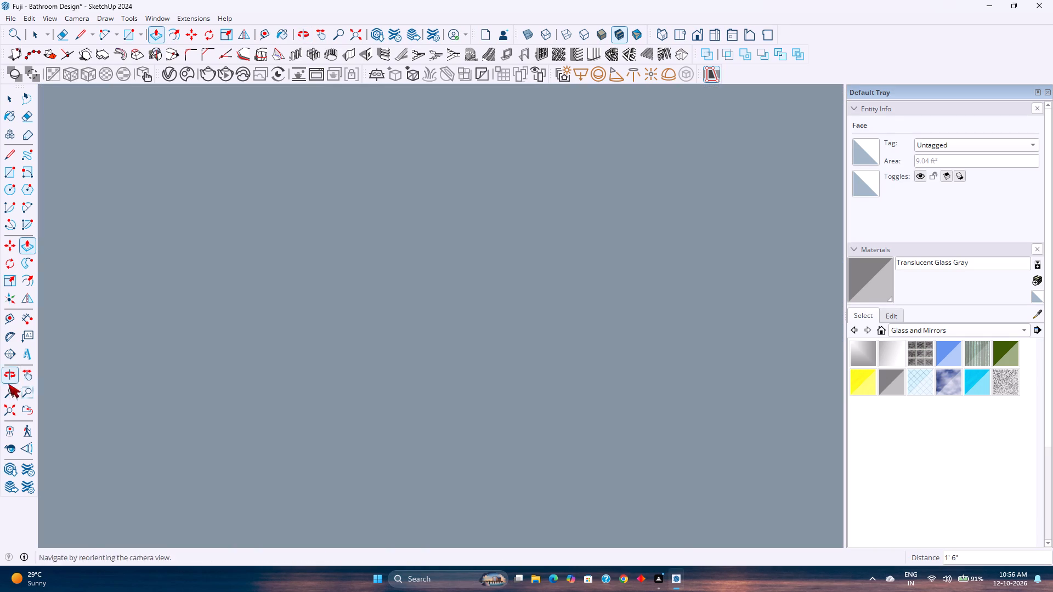
left_click(2, 411)
middle_click_drag(90, 398, 329, 450)
middle_click_drag(792, 312, 674, 461, "shift")
scroll(591, 284, "up", 10)
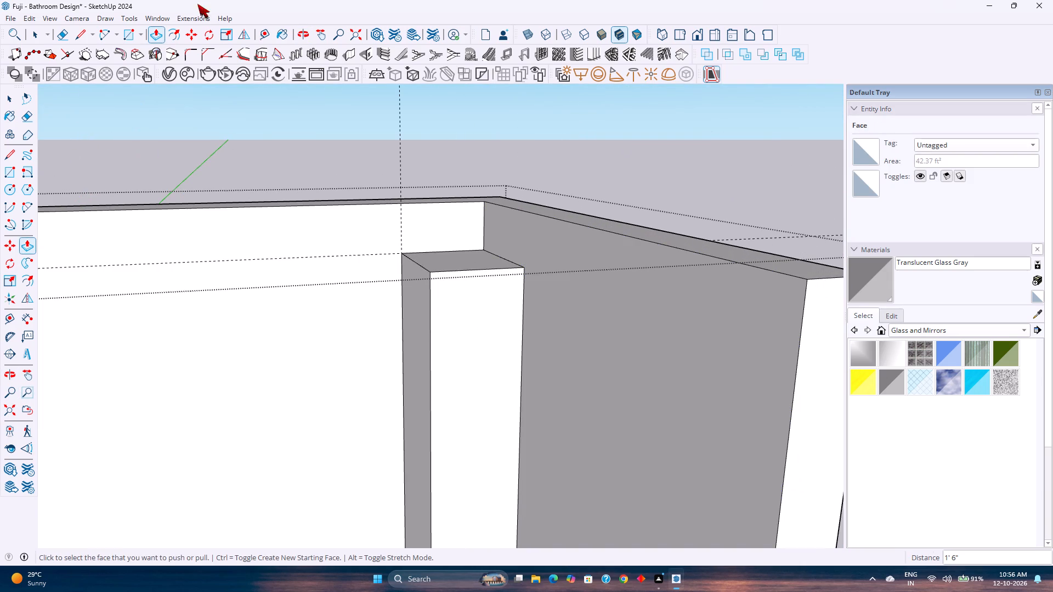
Offset the outline of the tall cabinet's front face inward by 1".
left_click(171, 38)
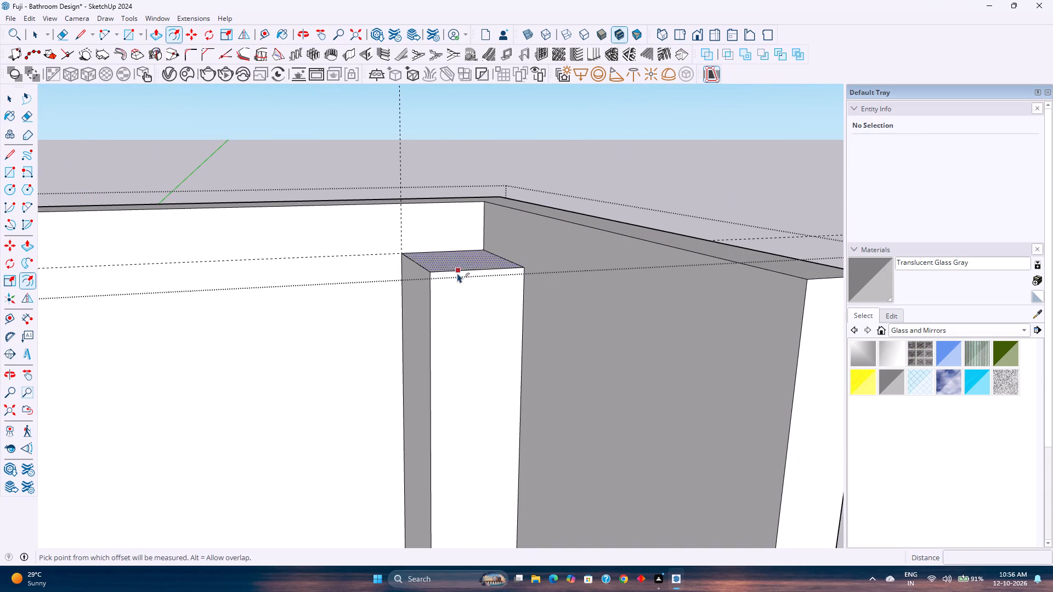
left_click(462, 283)
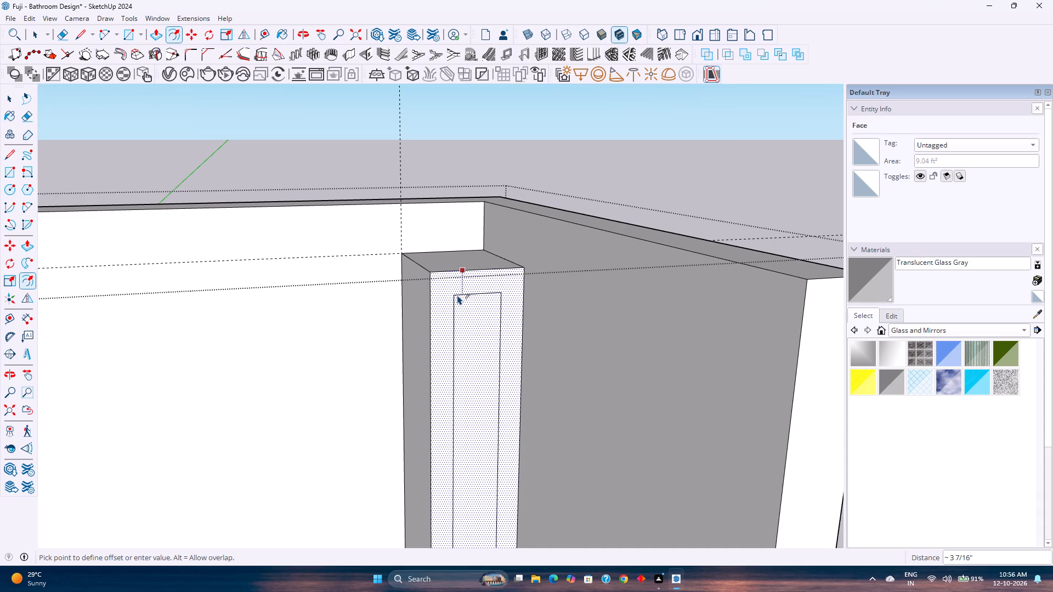
key("1")
key("Return")
Copy the inset outline's top edge down to its bottom edge and divide the distance into 6 equal compartments.
key("space")
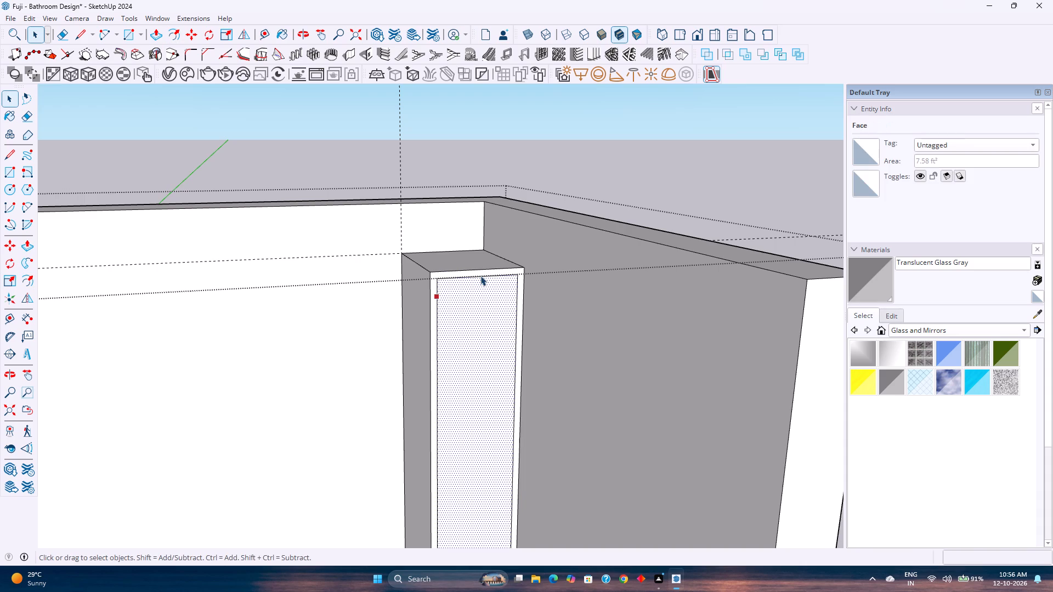
left_click(480, 276)
key("m")
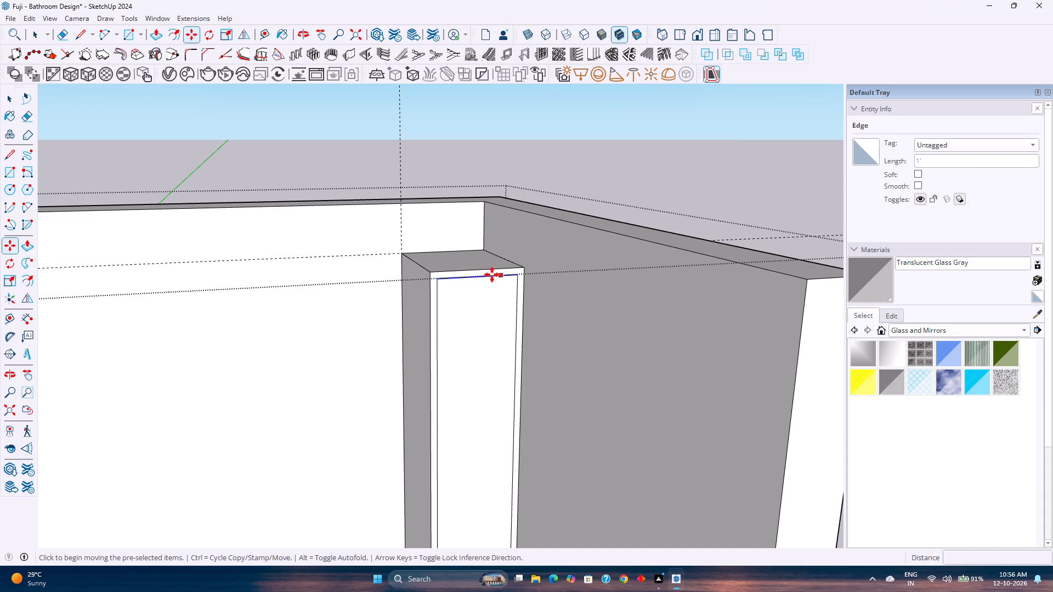
left_click(480, 276)
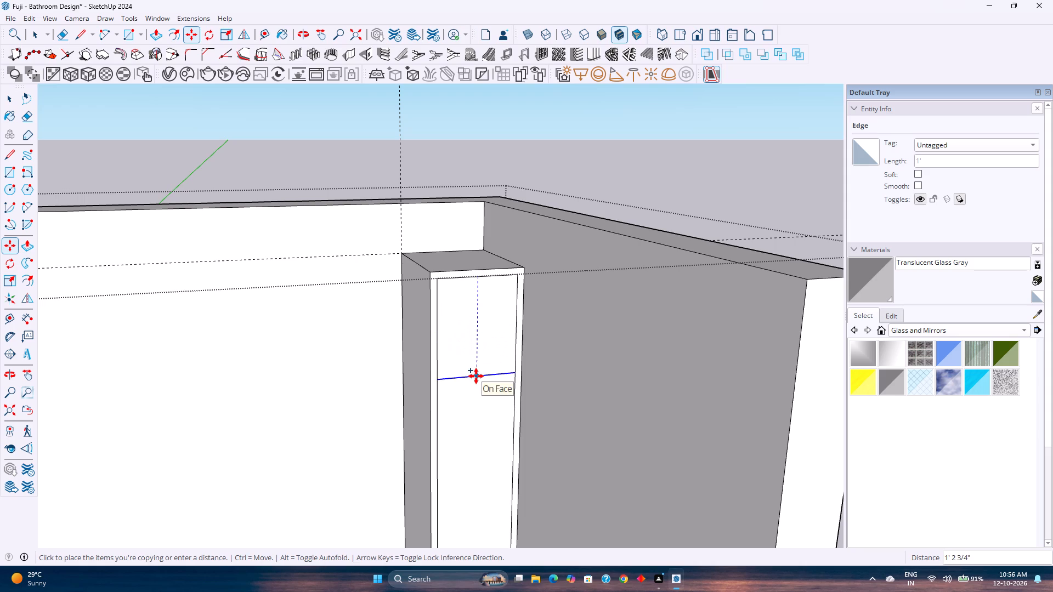
key("Up")
scroll(476, 376, "down", 9)
middle_click_drag(475, 376, 456, 267, "shift")
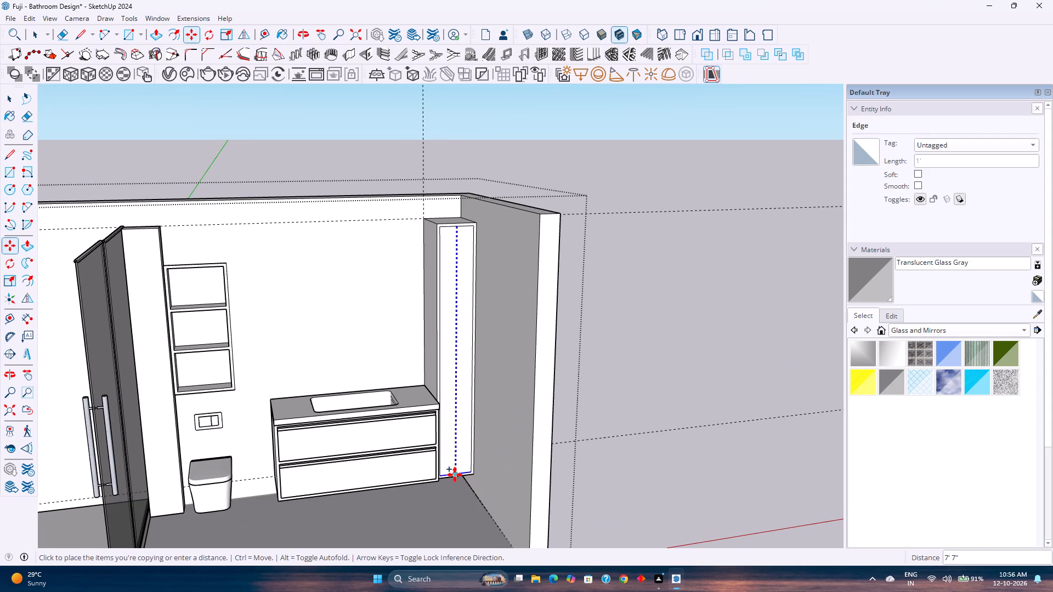
scroll(454, 475, "up", 6)
left_click(455, 475)
scroll(458, 459, "down", 6)
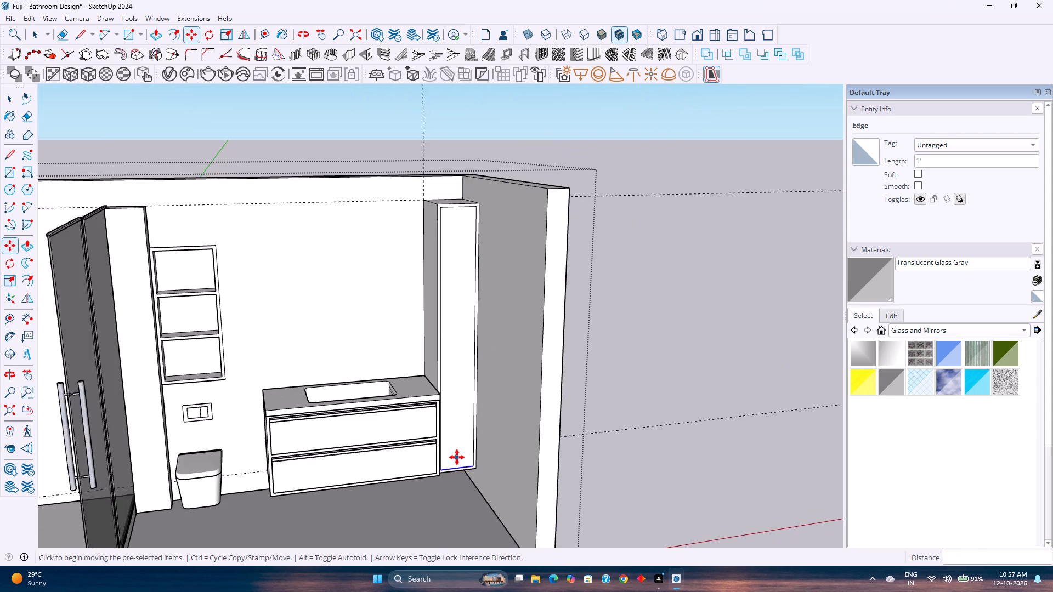
scroll(457, 457, "down", 2)
type("/6")
key("Return")
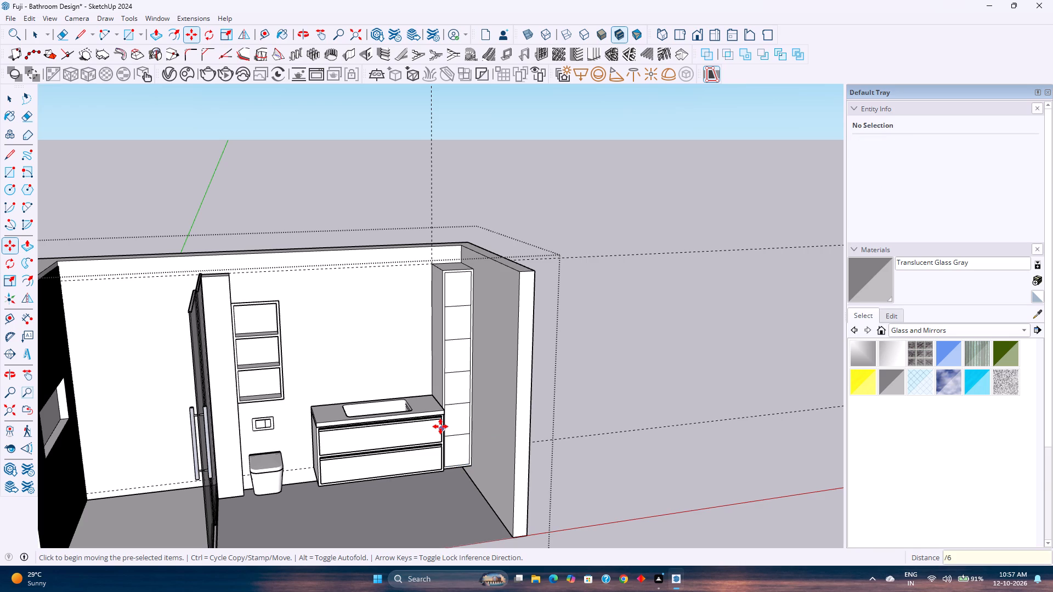
Select the five divider lines on the tall cabinet's front and move them vertically up by 0.5".
key("space")
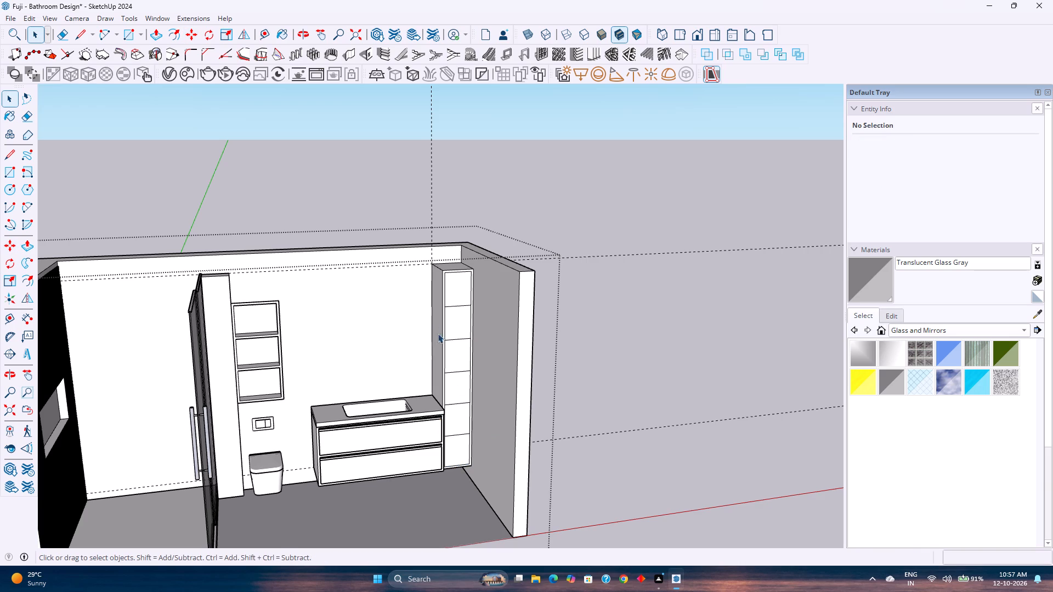
scroll(451, 327, "up", 4)
scroll(457, 346, "down", 3)
middle_click_drag(457, 401, 453, 323, "shift")
middle_click_drag(463, 368, 439, 371)
scroll(463, 368, "up", 4)
middle_click_drag(445, 402, 487, 405)
scroll(487, 402, "up", 2)
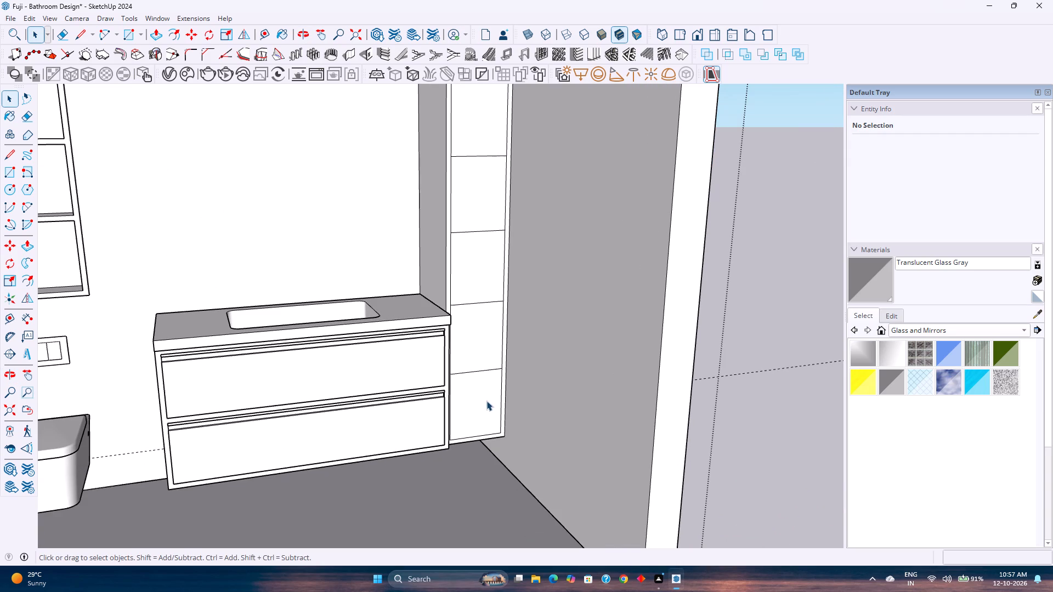
left_click(475, 372)
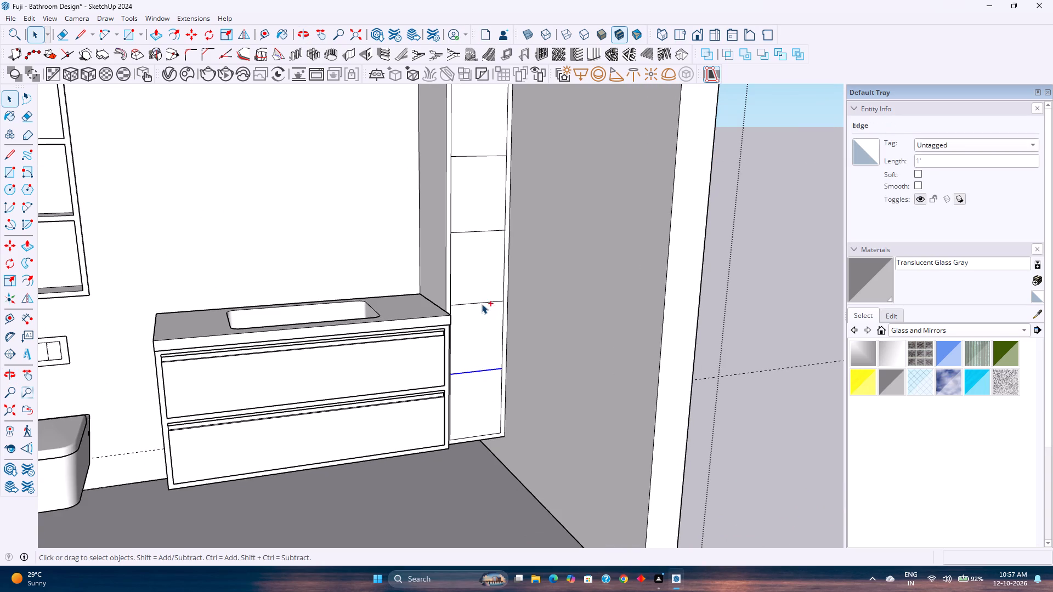
left_click(481, 302, "ctrl")
scroll(481, 302, "down", 3)
middle_click_drag(481, 302, 493, 428, "shift")
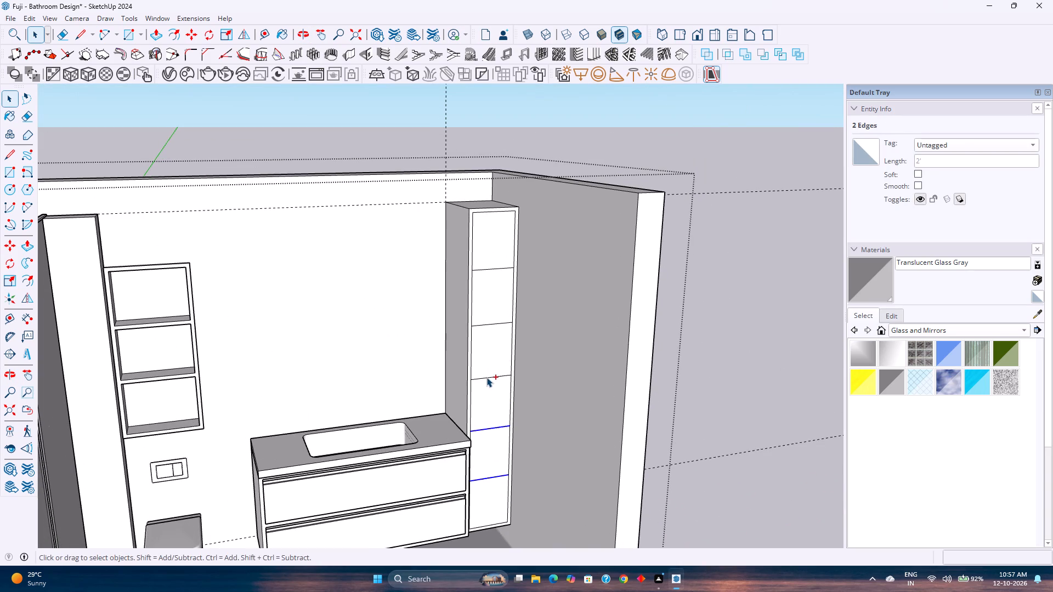
left_click(486, 377, "ctrl")
left_click(488, 324, "ctrl")
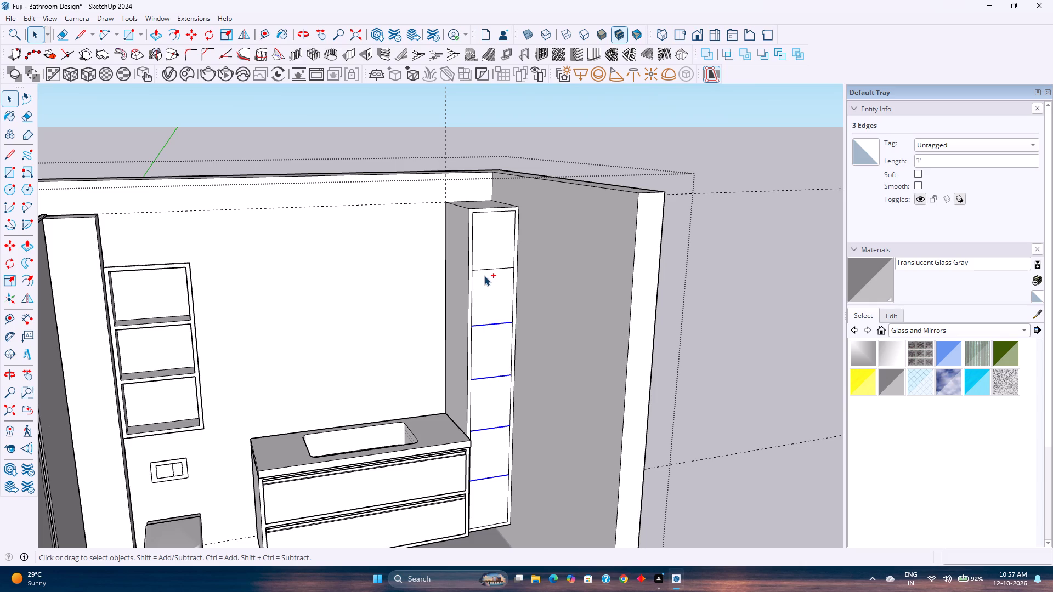
left_click(484, 269, "ctrl")
key("m")
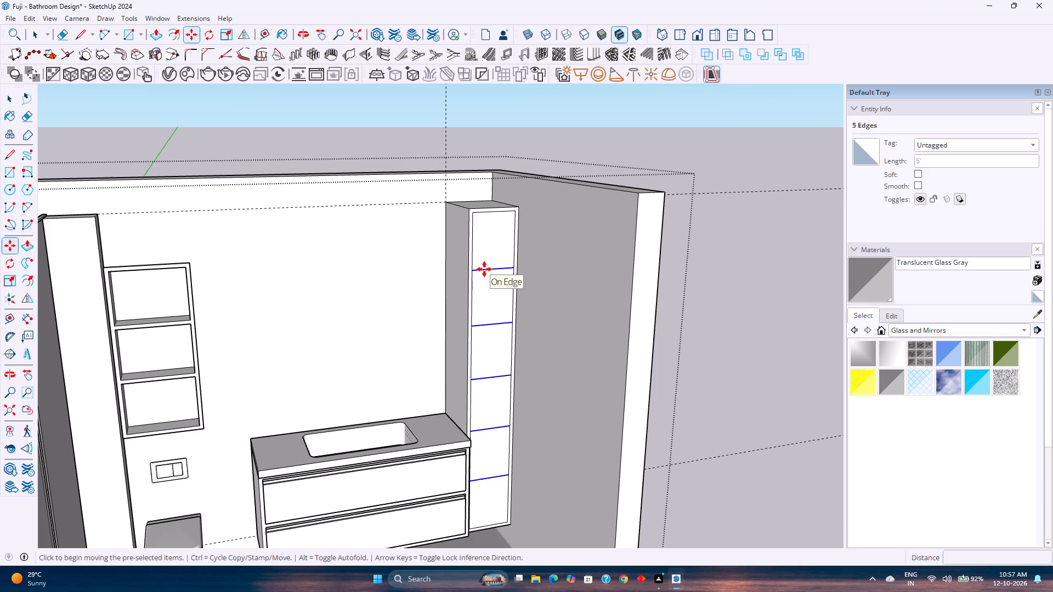
scroll(484, 269, "up", 5)
left_click(484, 269)
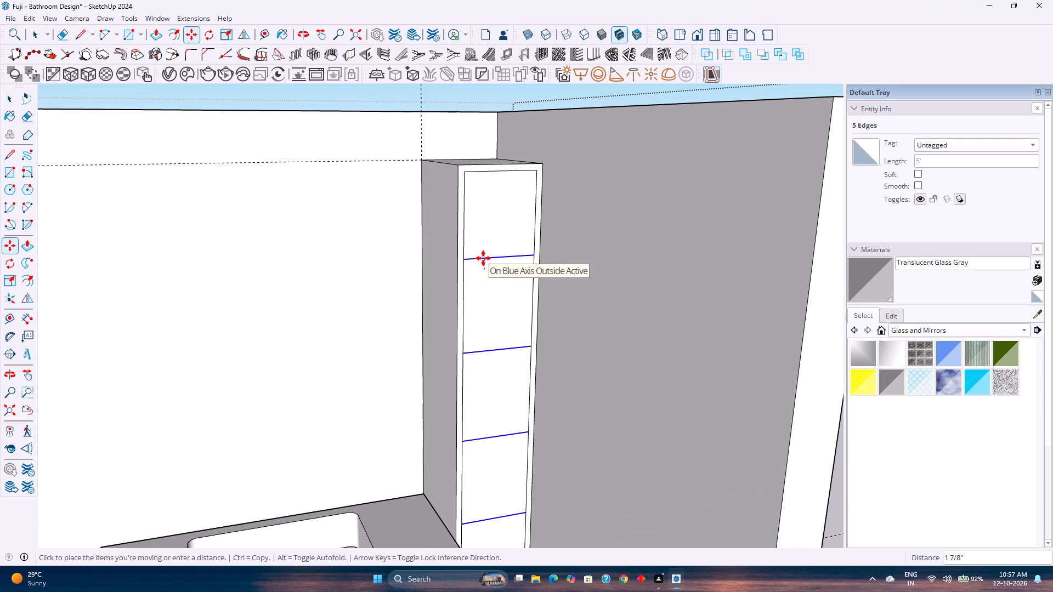
key("Up")
type("0.5")
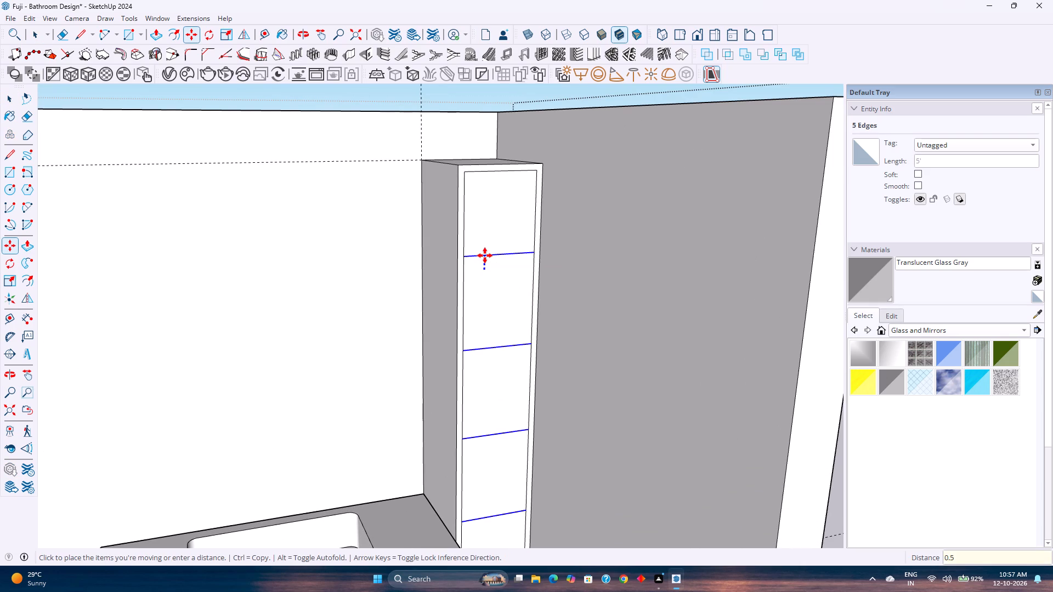
key("Return")
Copy the five divider lines 1" downward to give each shelf its thickness.
left_click(492, 267)
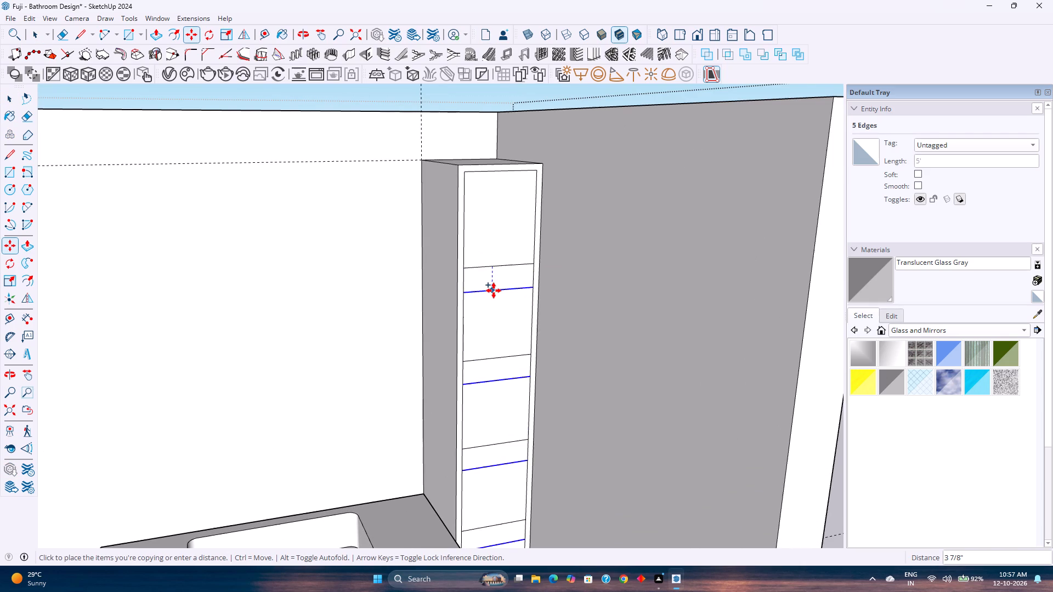
key("1")
key("Return")
Erase the short edges at both ends of the top two shelf dividers so they merge with the frame.
key("e")
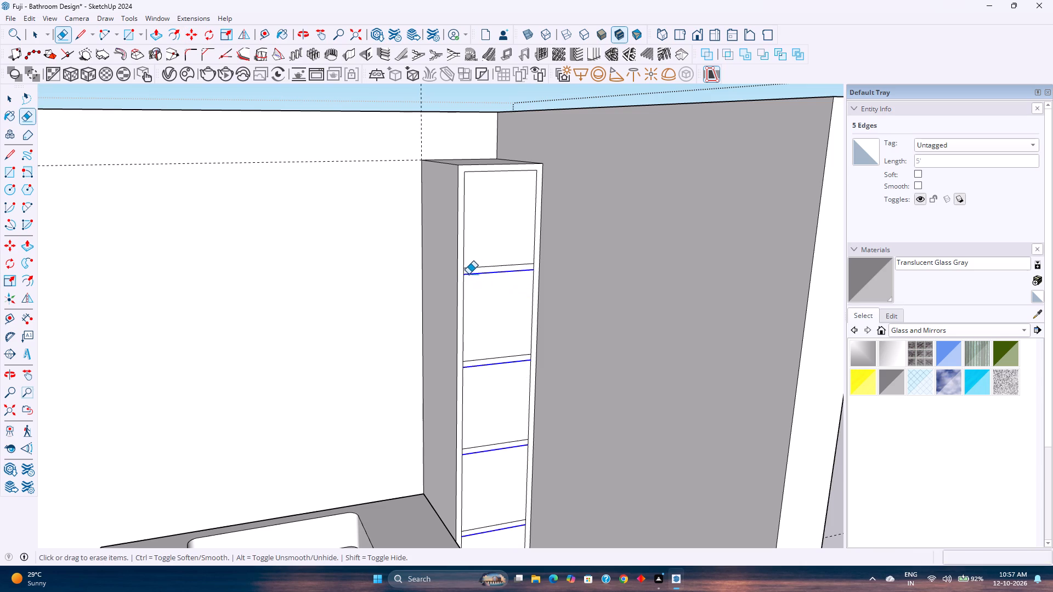
scroll(467, 271, "up", 7)
left_click(461, 272)
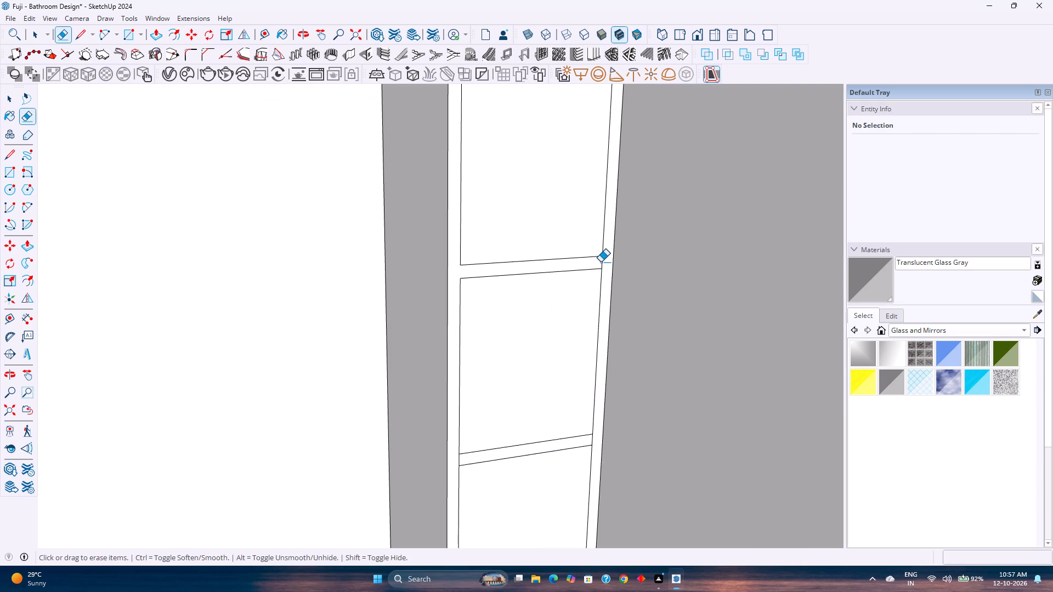
left_click(602, 261)
scroll(502, 390, "down", 2)
scroll(471, 452, "up", 3)
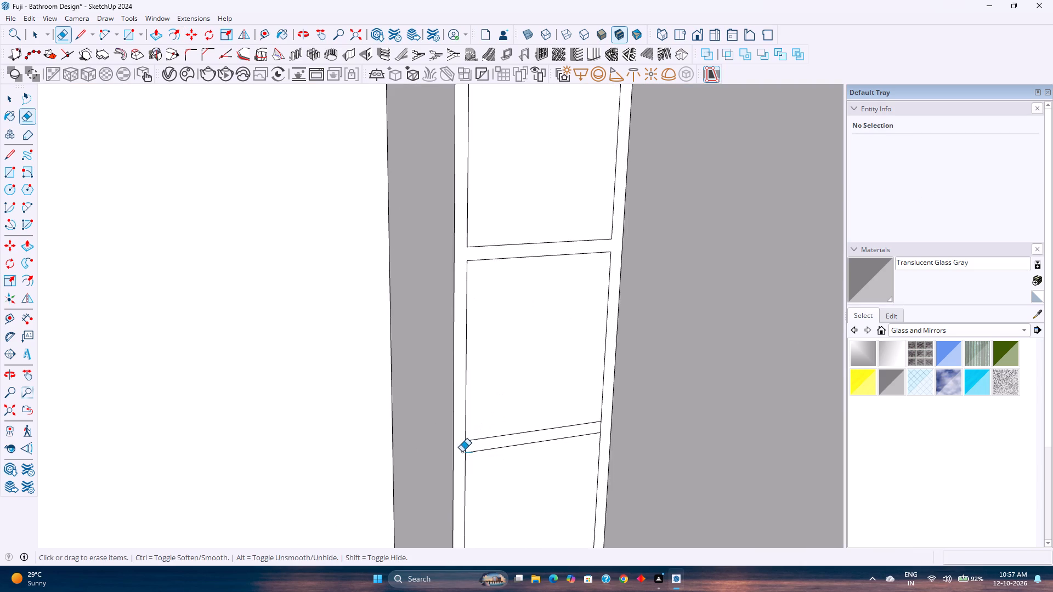
scroll(462, 452, "up", 3)
left_click(468, 446)
left_click(664, 415)
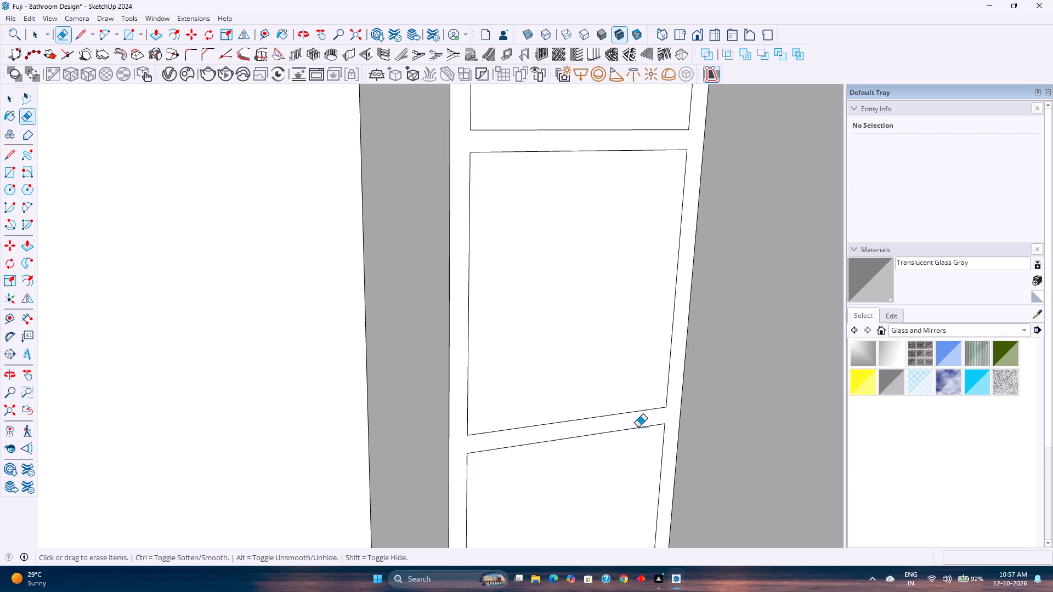
Erase the short end edges of the third and fourth shelf dividers from the top of the tall cabinet.
scroll(573, 433, "down", 4)
middle_click_drag(537, 446, 532, 373, "shift")
scroll(541, 355, "down", 12)
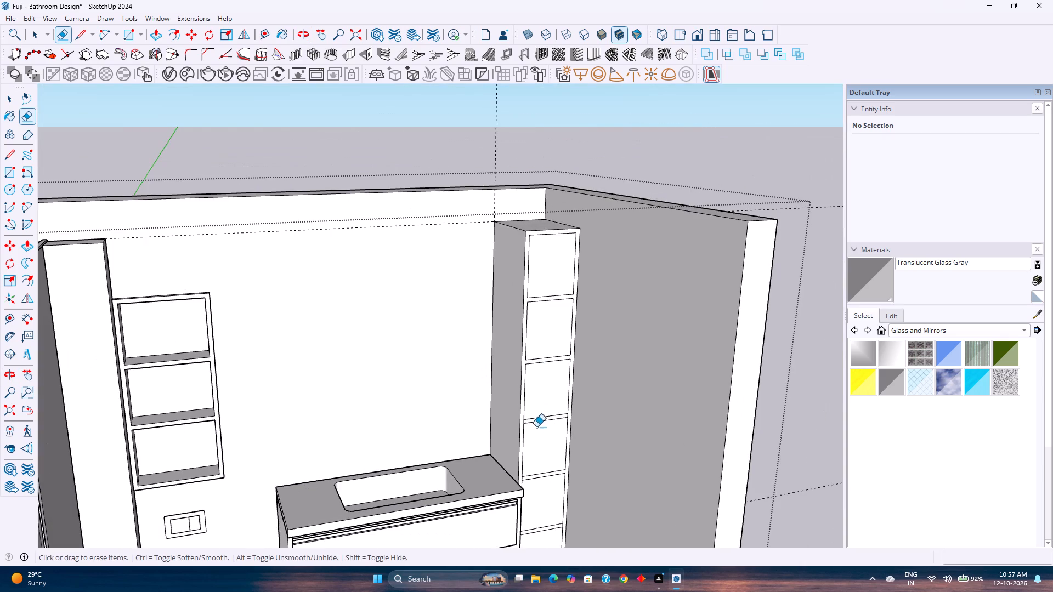
scroll(533, 430, "up", 18)
left_click_drag(522, 406, 518, 400)
left_click(781, 372)
scroll(583, 402, "down", 11)
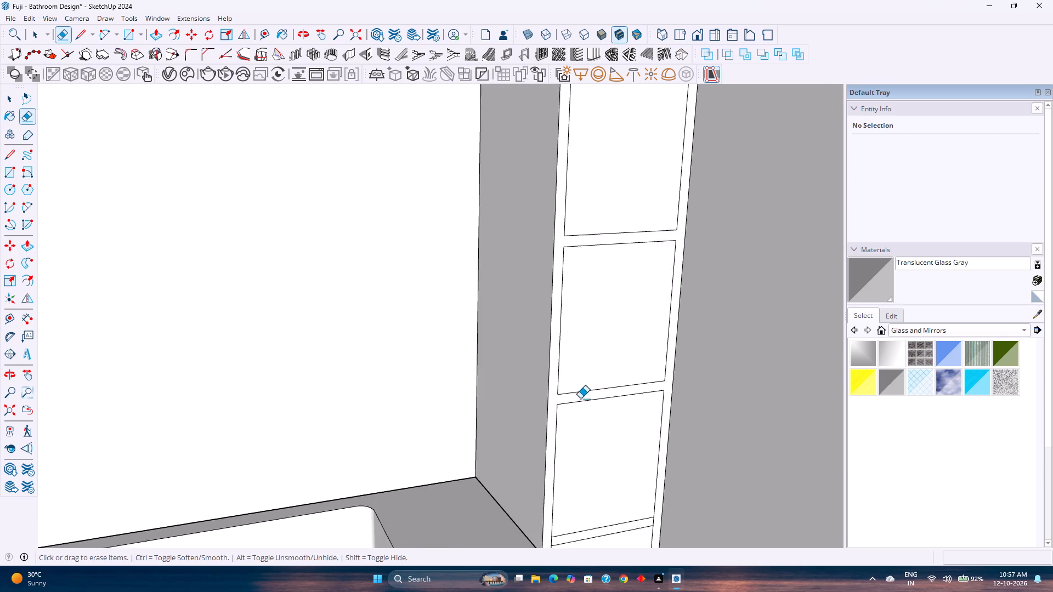
scroll(580, 399, "down", 6)
middle_click_drag(563, 419, 537, 350, "shift")
scroll(545, 411, "up", 12)
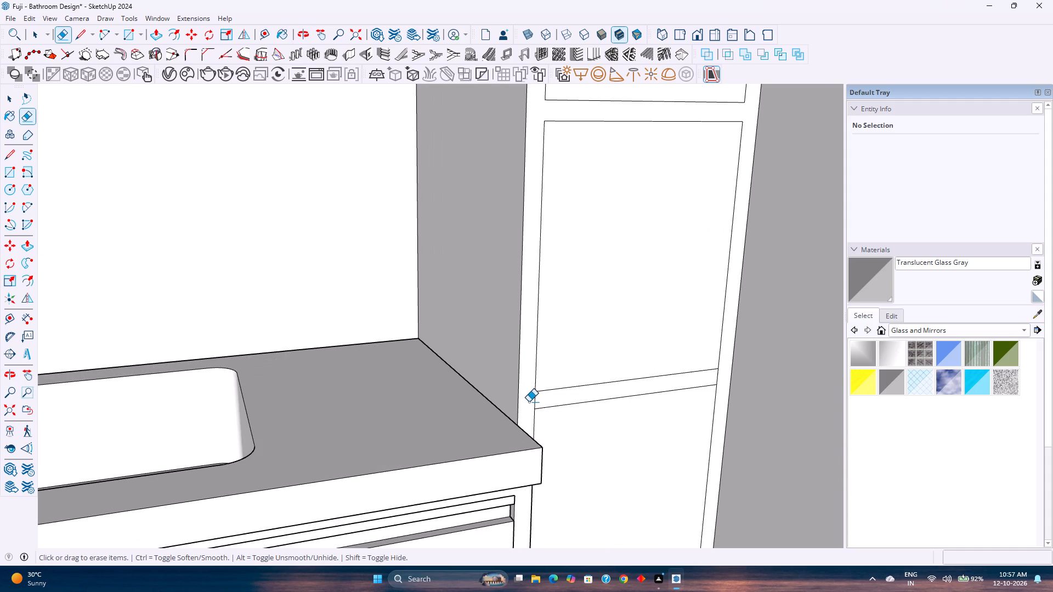
left_click(537, 400)
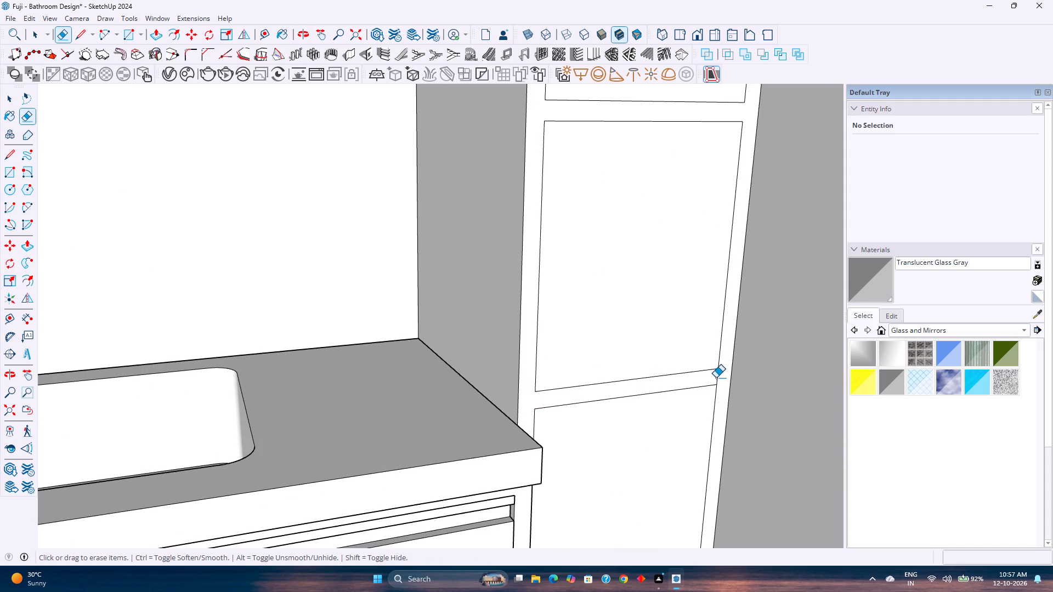
left_click(716, 378)
Erase the short end edges of the lowest shelf divider, beside the vanity drawers.
scroll(542, 417, "down", 7)
middle_click_drag(550, 438, 547, 340, "shift")
scroll(551, 437, "up", 8)
middle_click_drag(535, 445, 426, 434)
scroll(492, 443, "up", 1)
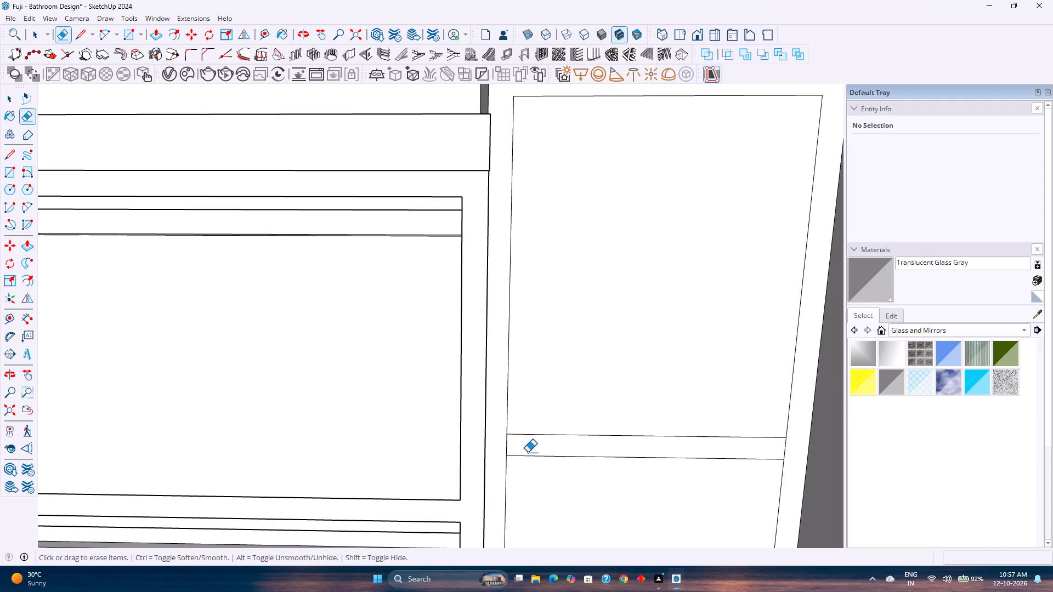
scroll(529, 452, "up", 1)
middle_click_drag(529, 452, 496, 430)
left_click(502, 442)
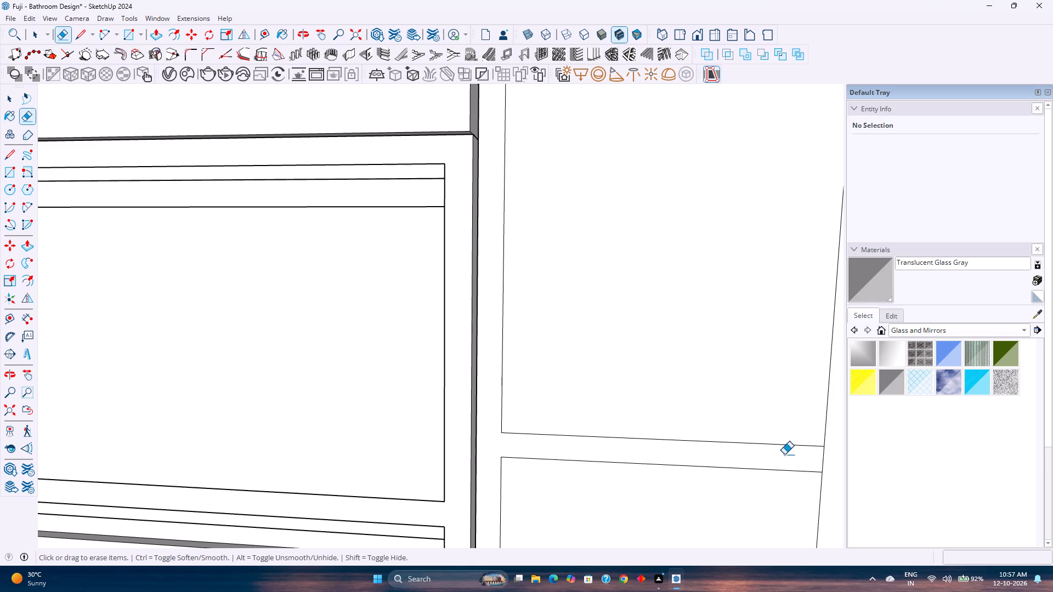
left_click(822, 458)
Push the tall cabinet's lowest compartment face 1' 4" inward.
scroll(662, 427, "down", 3)
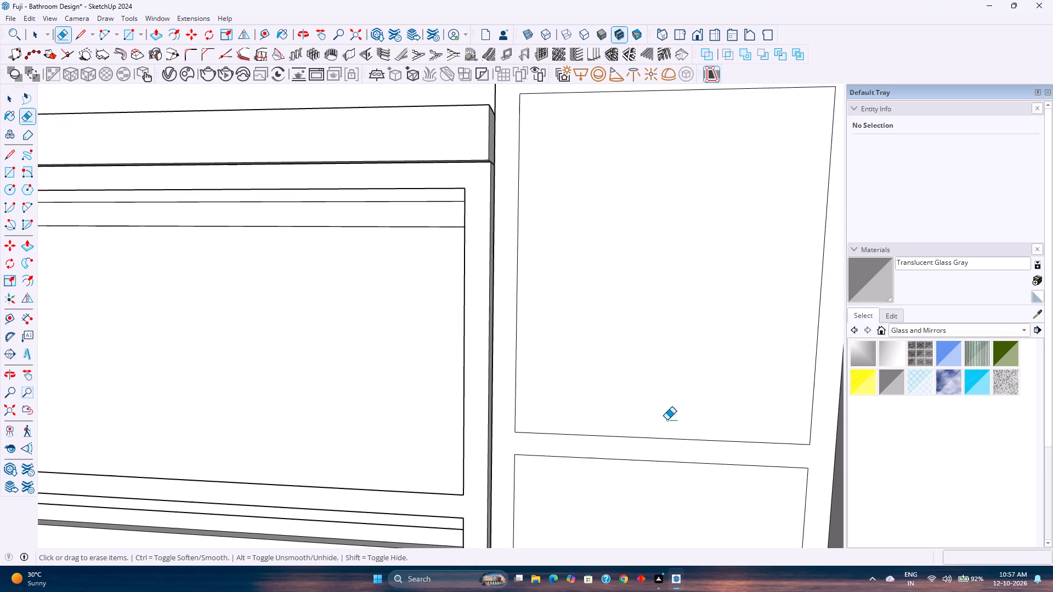
scroll(667, 420, "down", 1)
middle_click_drag(637, 434, 711, 325, "shift")
scroll(709, 357, "down", 3)
middle_click_drag(695, 372, 608, 288, "shift")
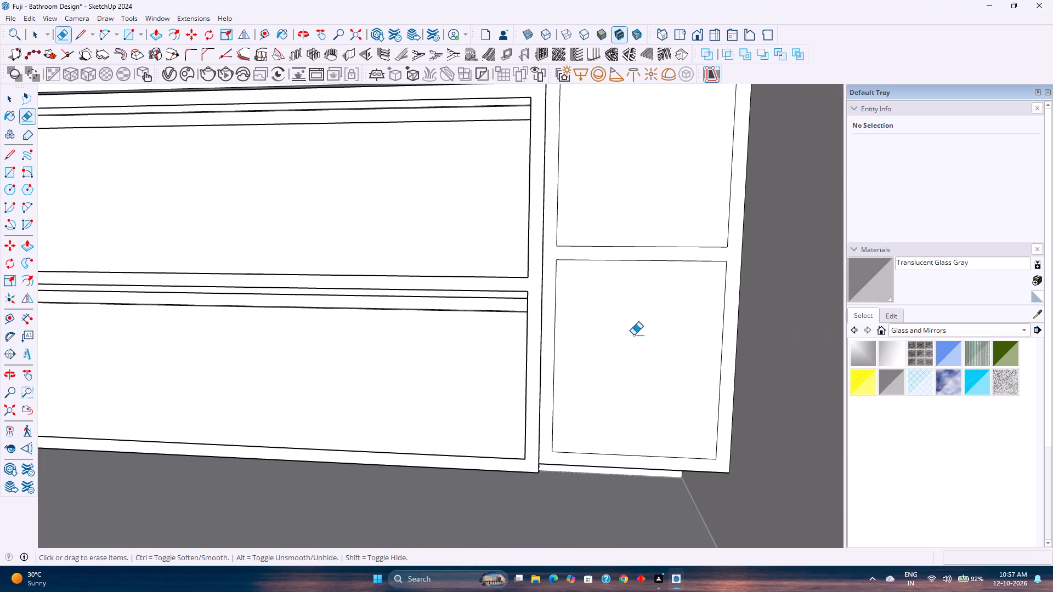
key("space")
type("p")
left_click(624, 347)
key("1")
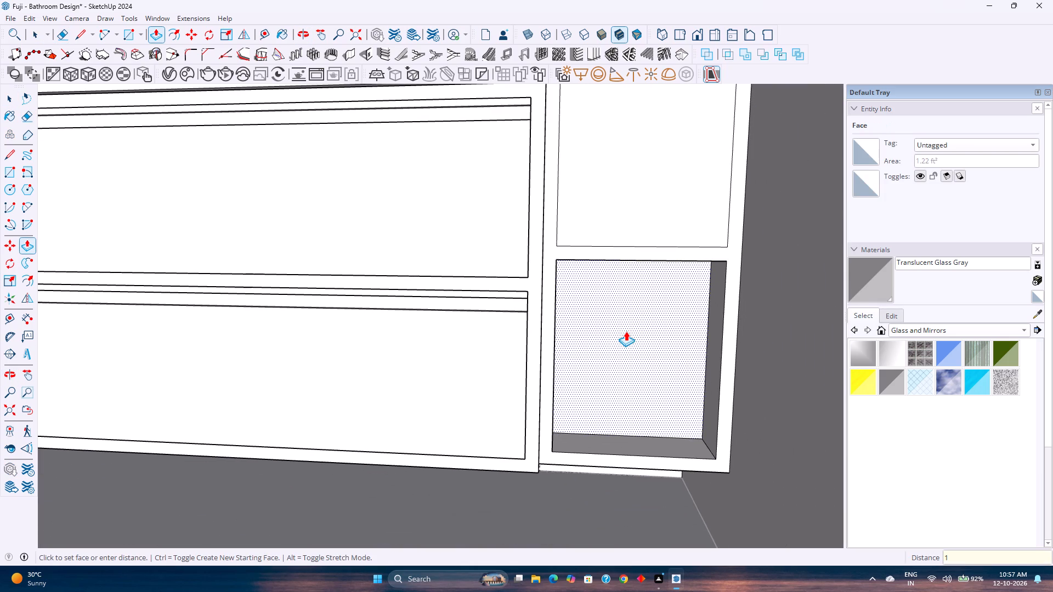
type("'4")
key("Return")
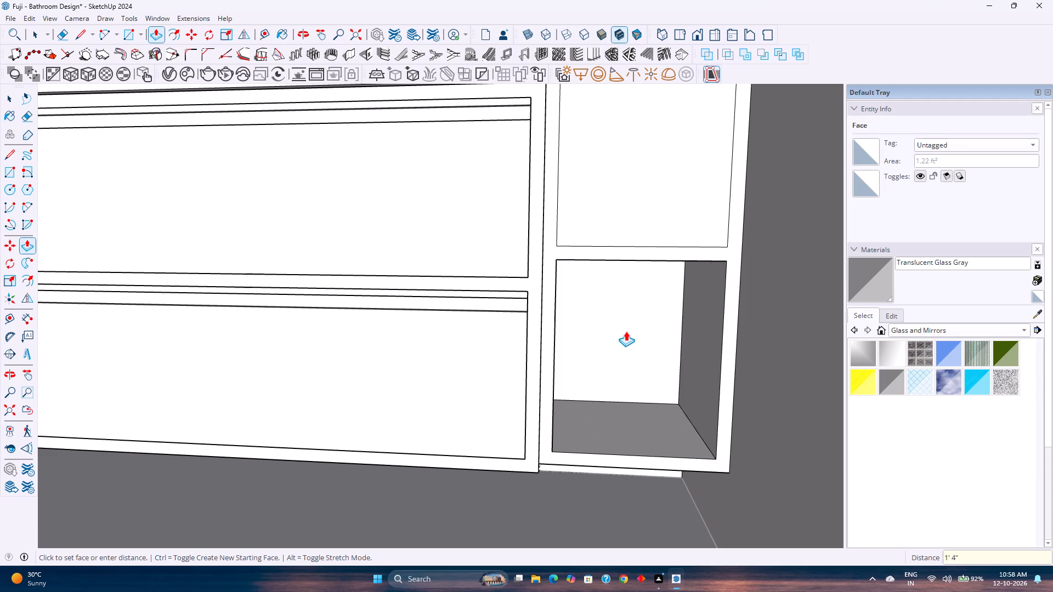
Push the remaining five compartment faces of the tall cabinet inward by the same 1' 4".
double_click(627, 198)
scroll(558, 269, "down", 2)
middle_click_drag(558, 269, 598, 396, "shift")
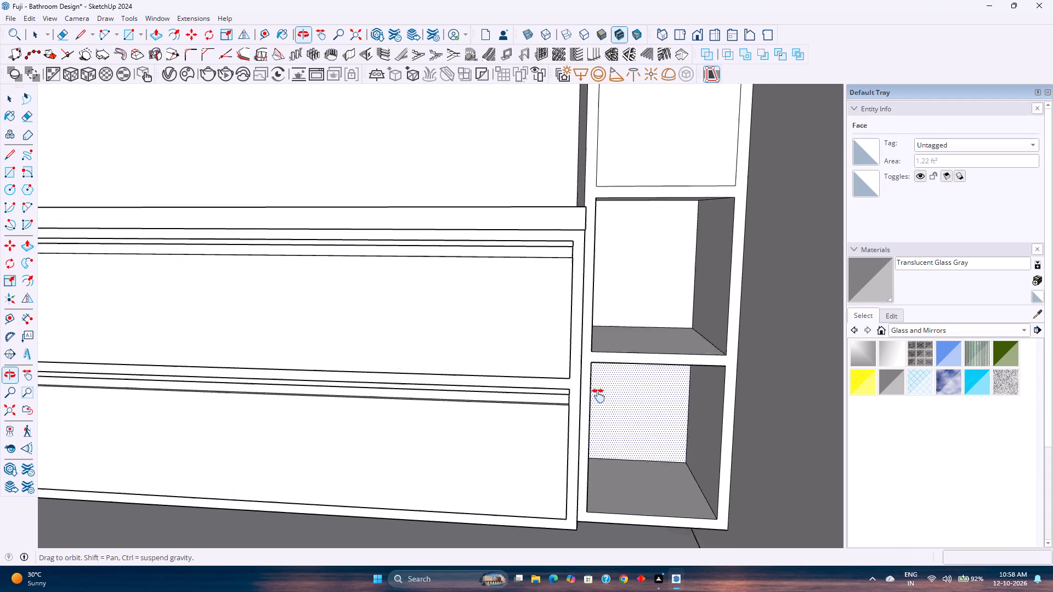
middle_click_drag(598, 396, 607, 435, "shift")
scroll(592, 350, "down", 2)
middle_click_drag(590, 345, 592, 542, "shift")
scroll(598, 378, "down", 2)
middle_click_drag(591, 364, 670, 518)
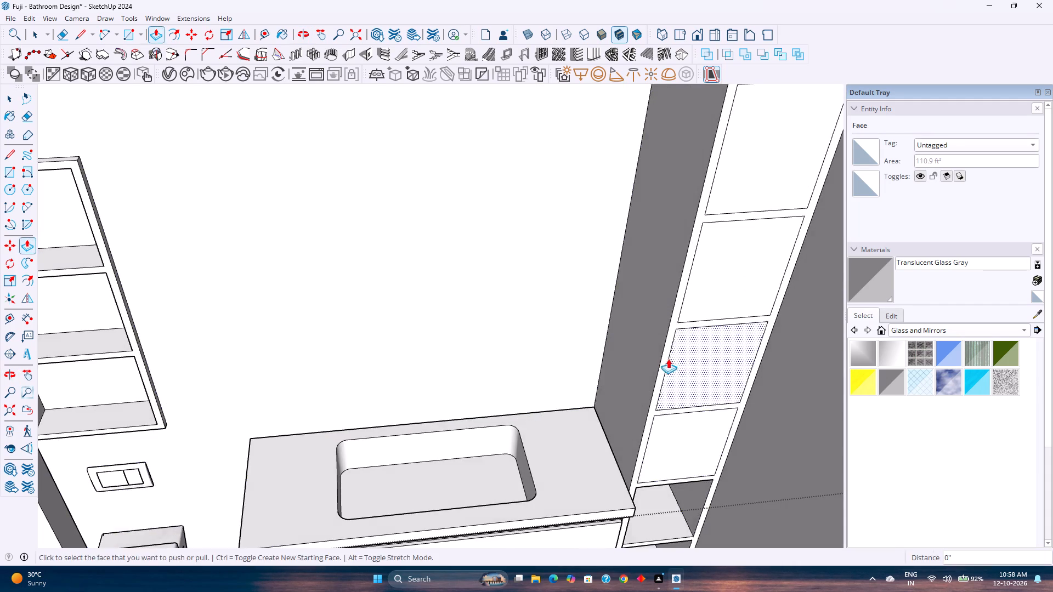
middle_click_drag(668, 358, 474, 477, "shift")
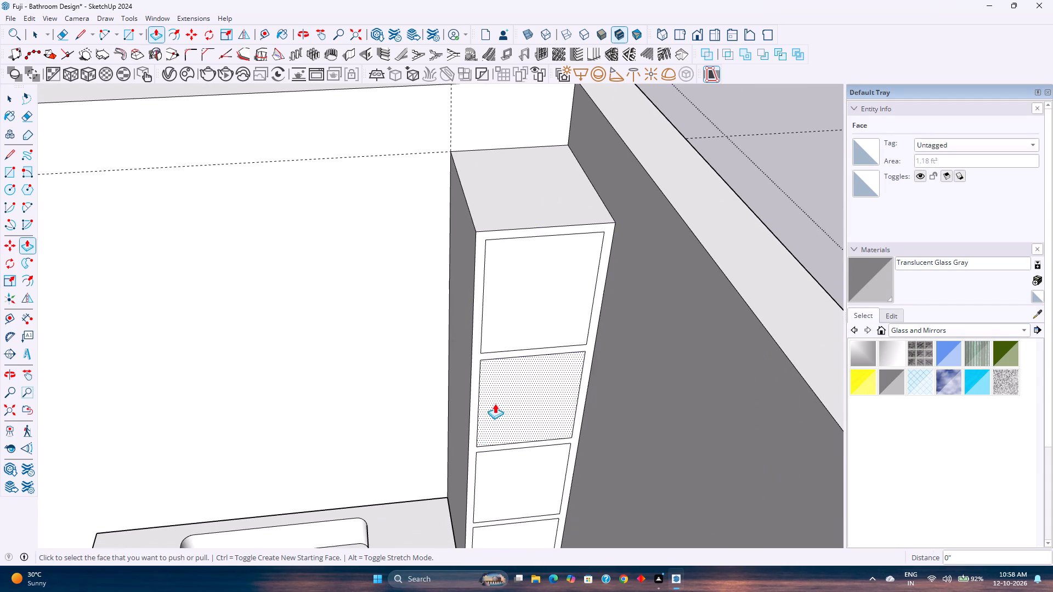
double_click(513, 404)
double_click(516, 476)
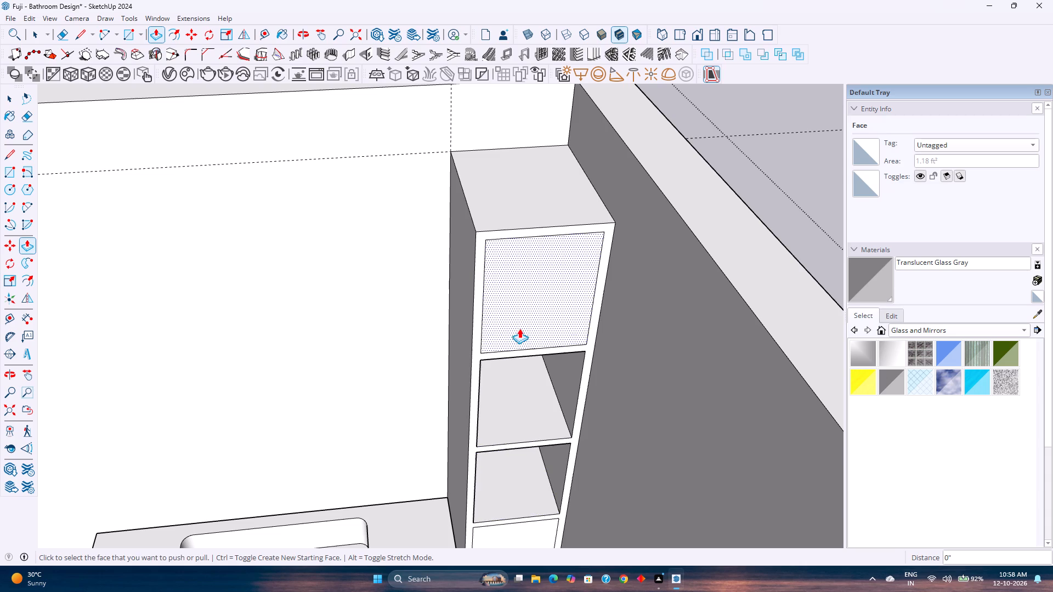
double_click(521, 317)
middle_click_drag(511, 411, 522, 296, "shift")
double_click(526, 456)
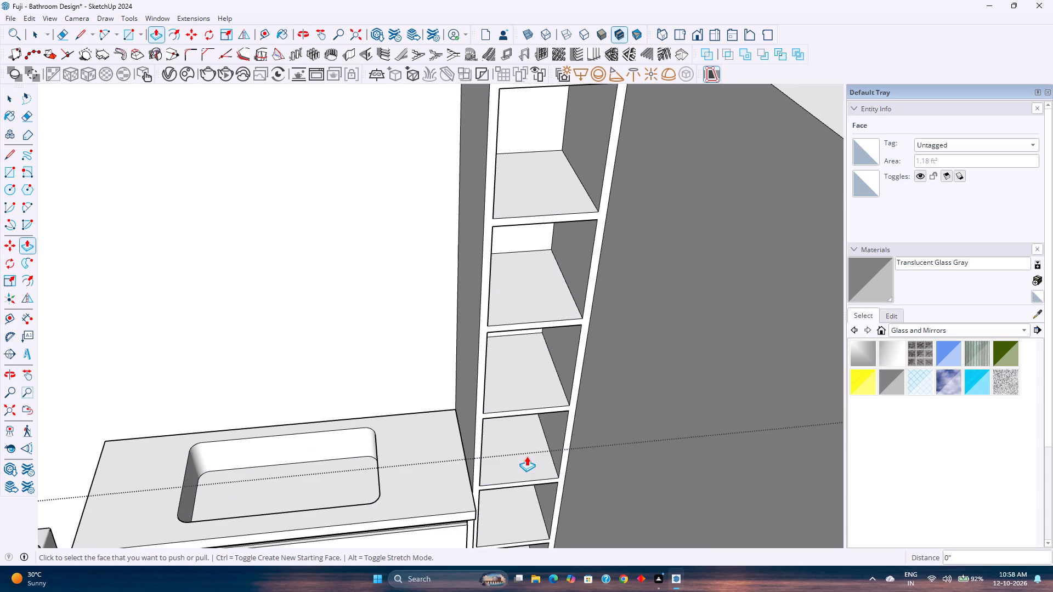
middle_click_drag(507, 460, 500, 392)
key("space")
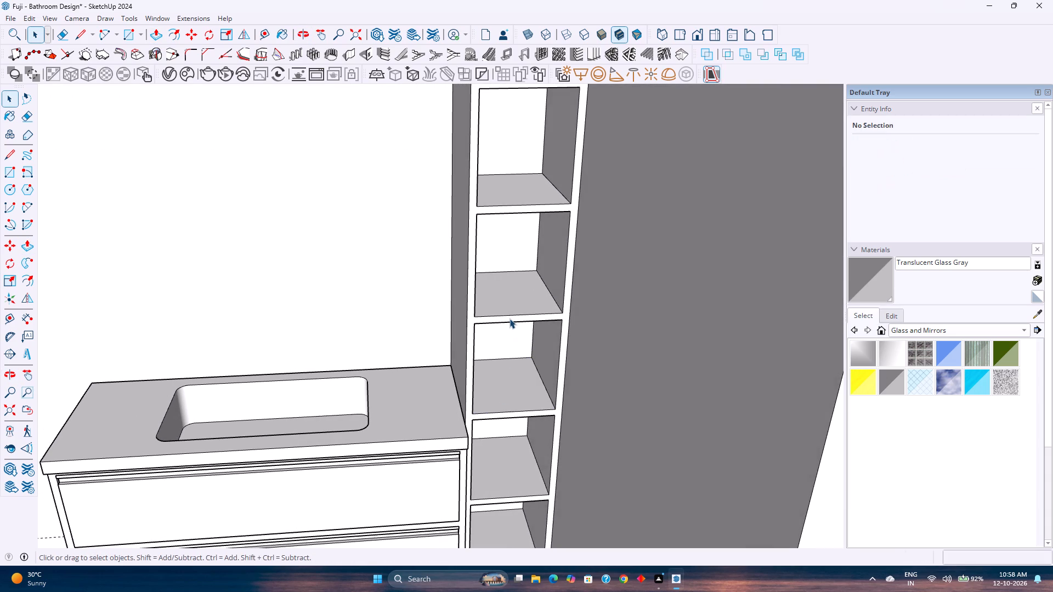
Undo the tall cabinet's recesses, shelf dividers, frame and extrusion, back to the flat rectangle on the rear wall.
double_click(509, 318)
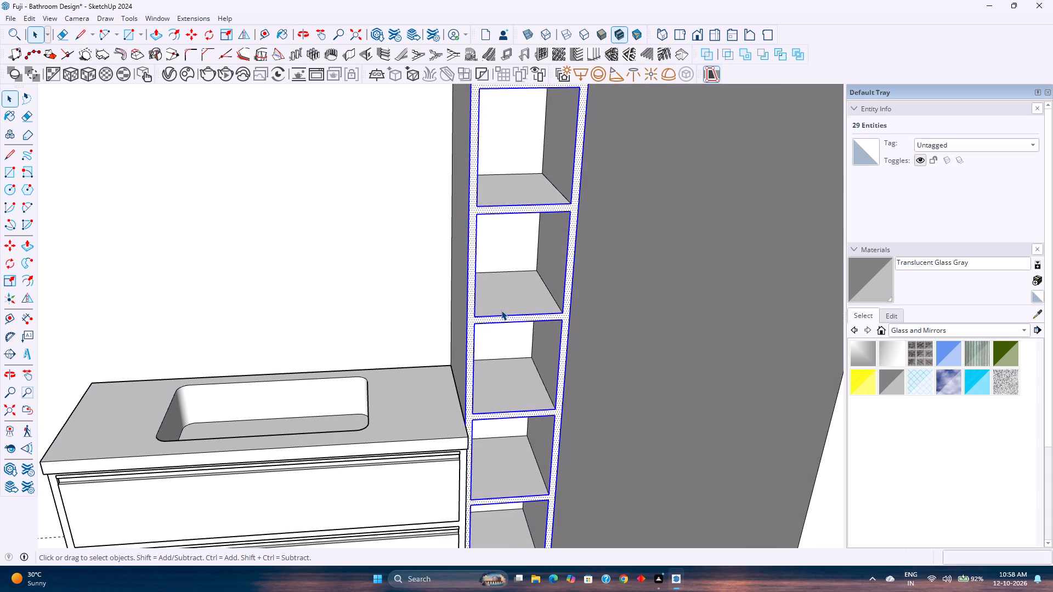
triple_click(502, 320)
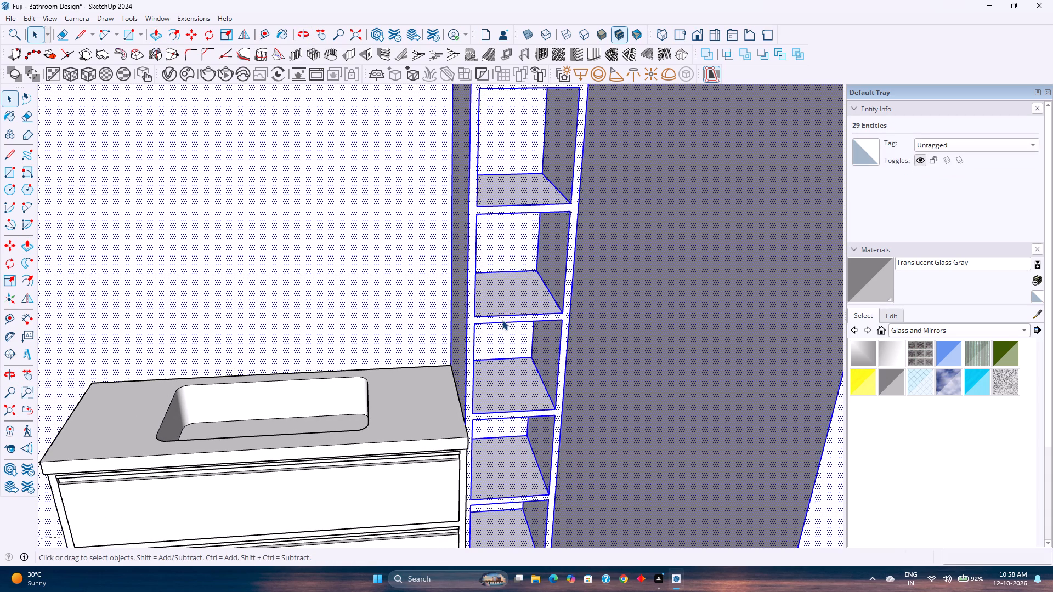
key("ctrl+z")
key("ctrl+z")
key("ctrl+z")
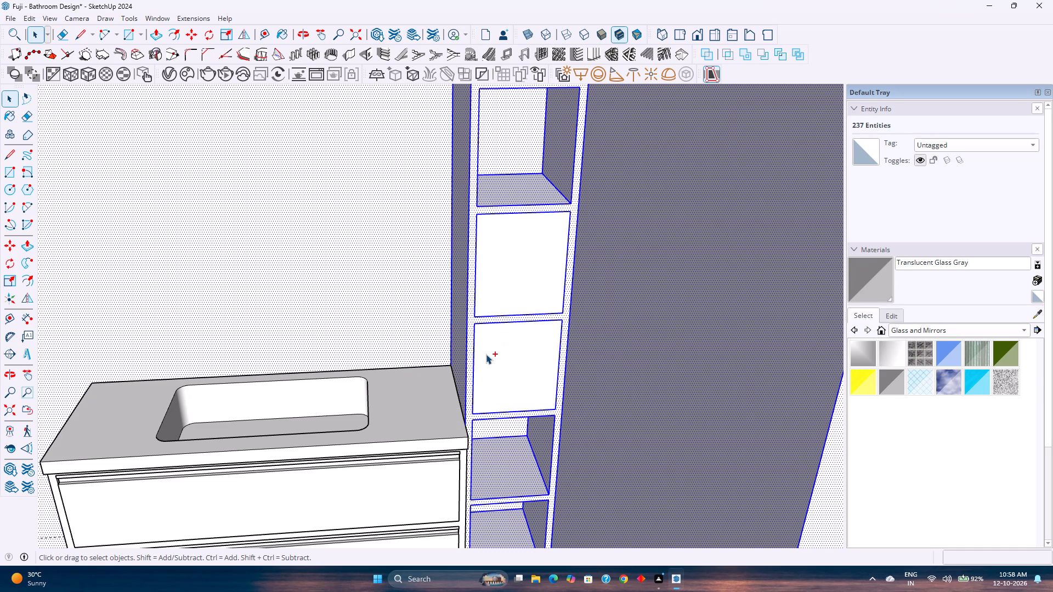
key("ctrl+z")
key("ctrl+z")
key("ctrl+z")
key("ctrl+z")
key("ctrl+z")
key("ctrl+z")
key("ctrl+z")
key("ctrl+z")
key("ctrl+z")
key("ctrl+z")
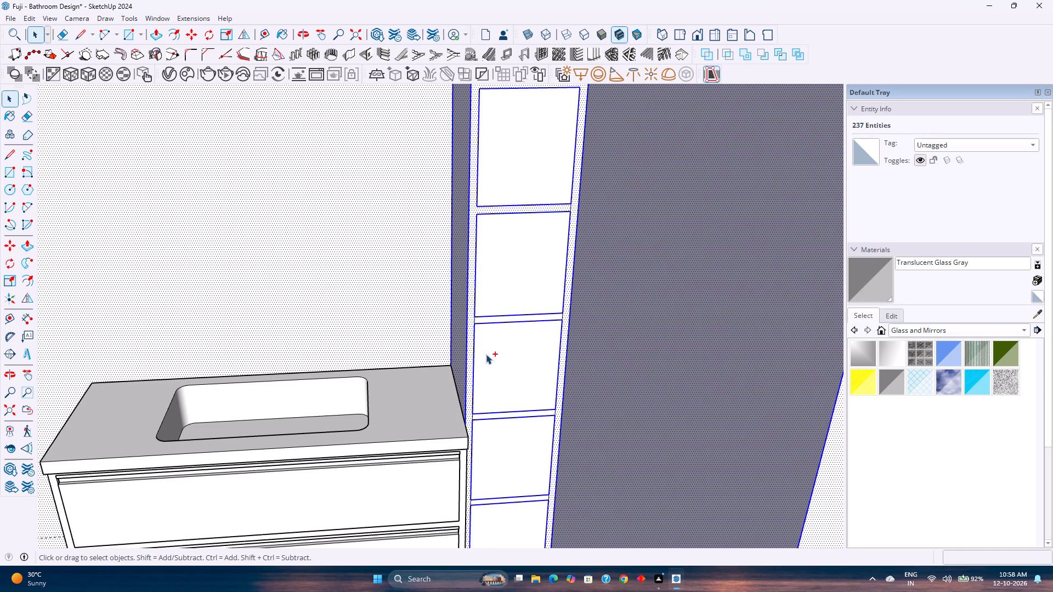
key("ctrl+z")
key("ctrl+z")
key("ctrl+z")
key("ctrl+z")
key("ctrl+z")
key("ctrl+z")
key("ctrl+z")
key("ctrl+z")
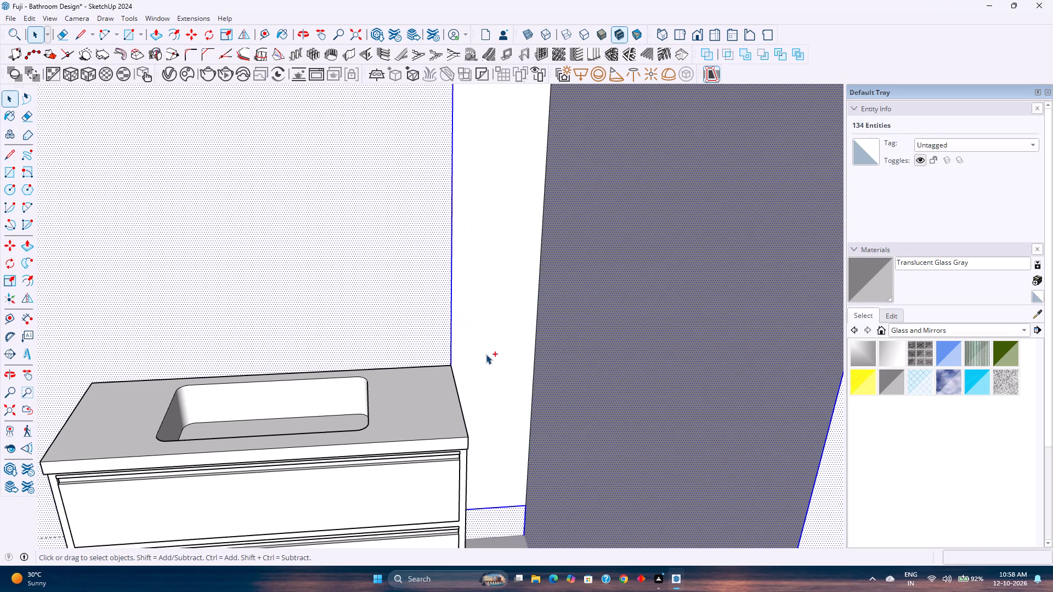
Copy the cabinet rectangle with its edges about 3' 9" along the rear wall's direction, past the side wall.
left_click(488, 345)
double_click(488, 345)
scroll(488, 345, "down", 3)
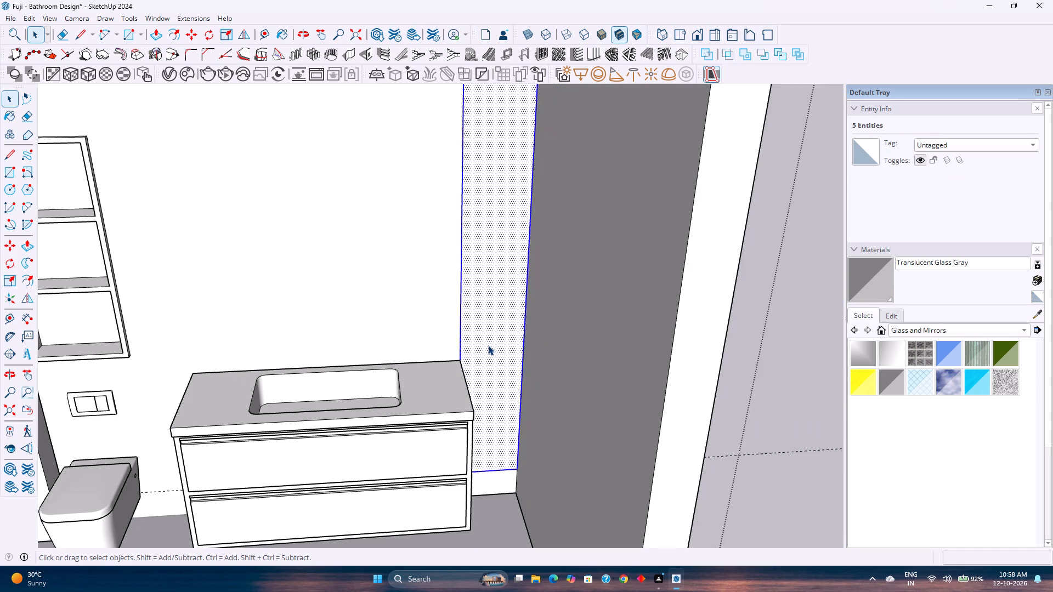
middle_click_drag(488, 345, 585, 494)
key("m")
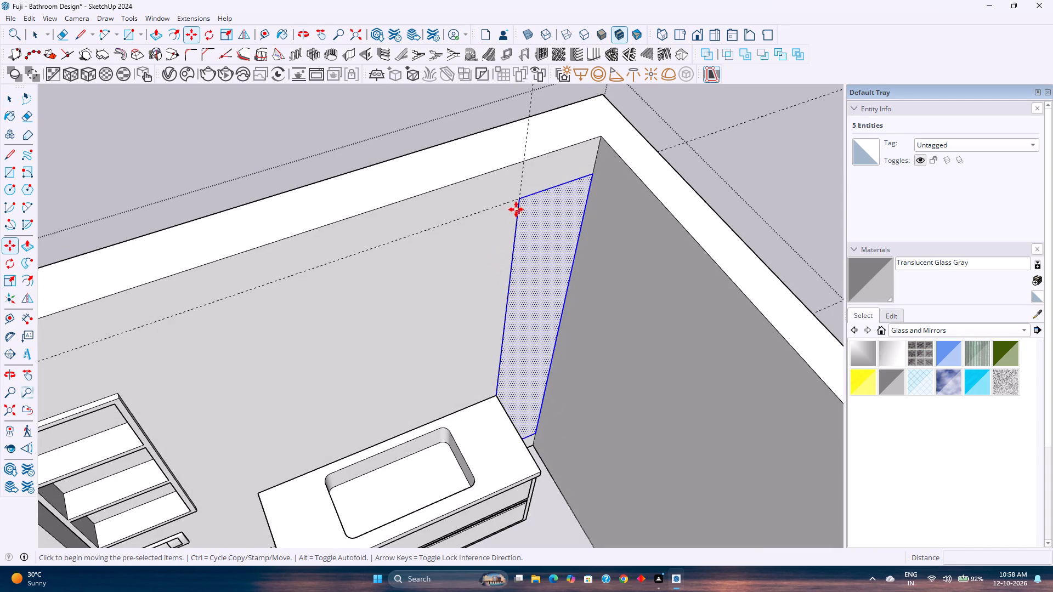
left_click(518, 201)
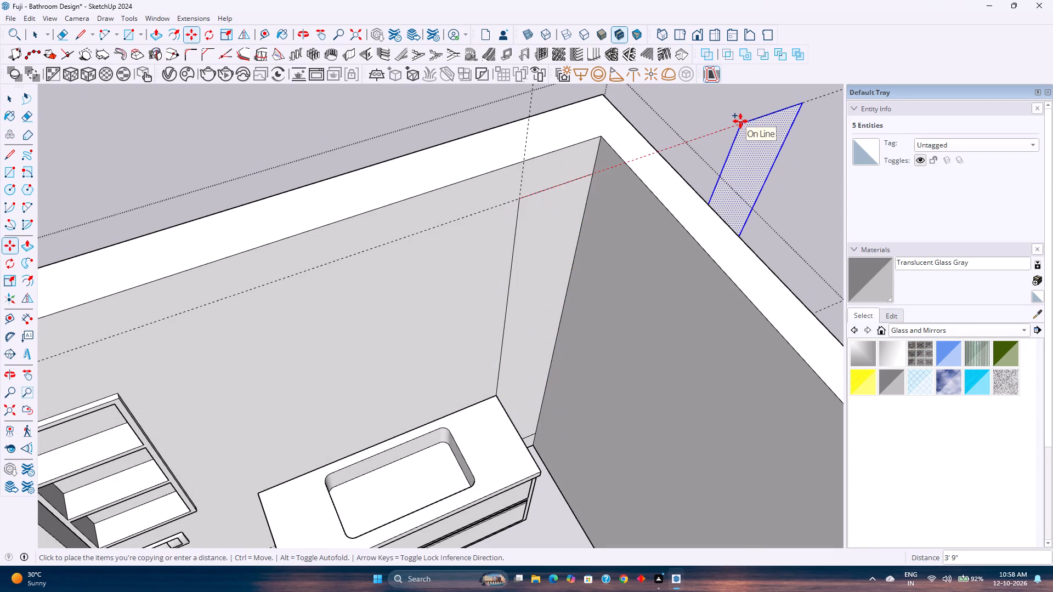
left_click(743, 122)
Erase the original rectangle's leftover edges from the rear wall beside the vanity.
key("e")
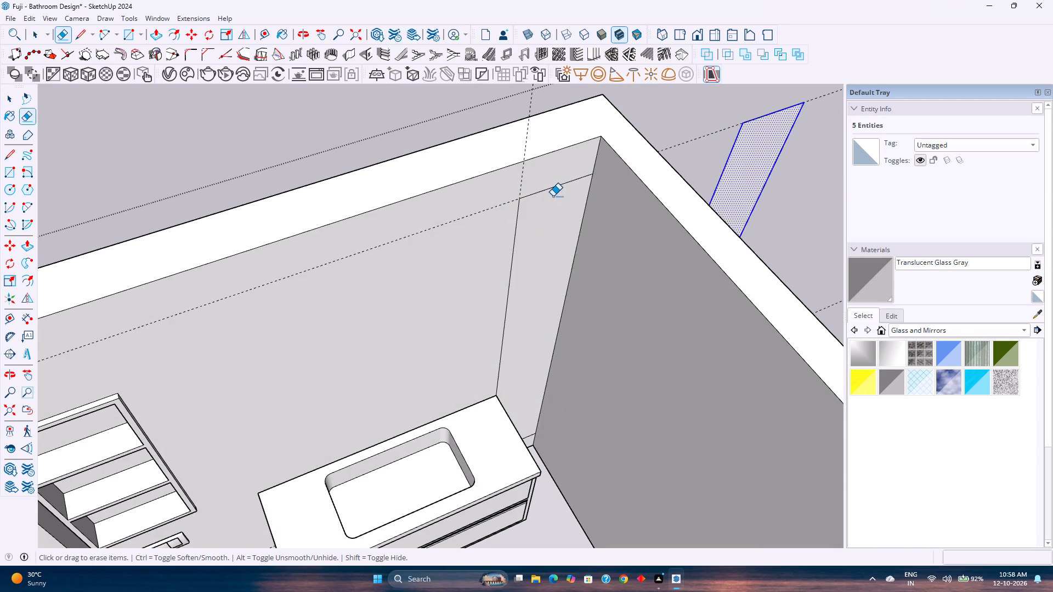
left_click(553, 186)
left_click(517, 227)
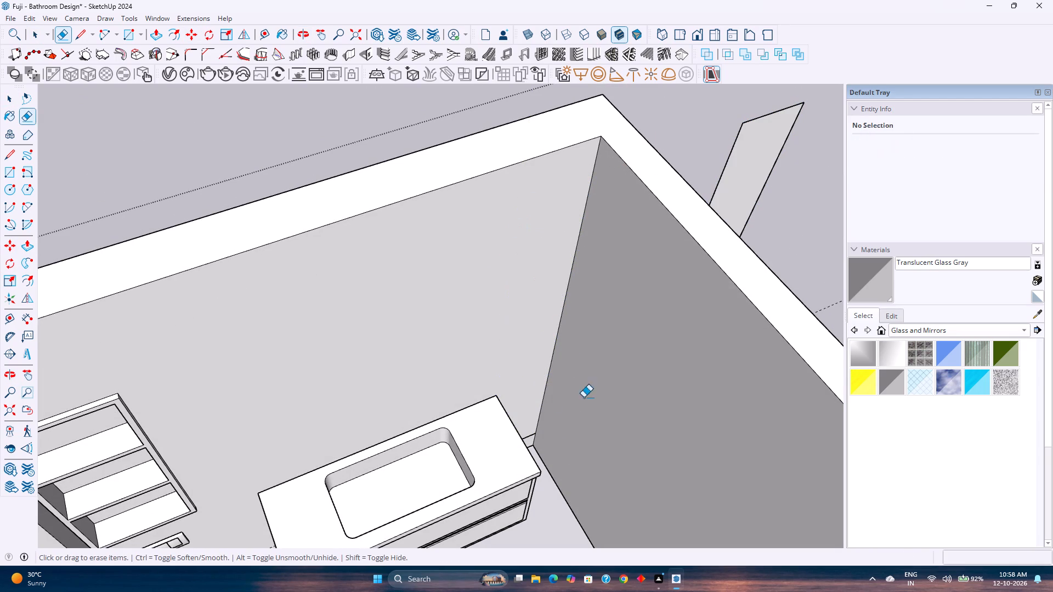
middle_click_drag(545, 469, 500, 423)
scroll(500, 411, "down", 1)
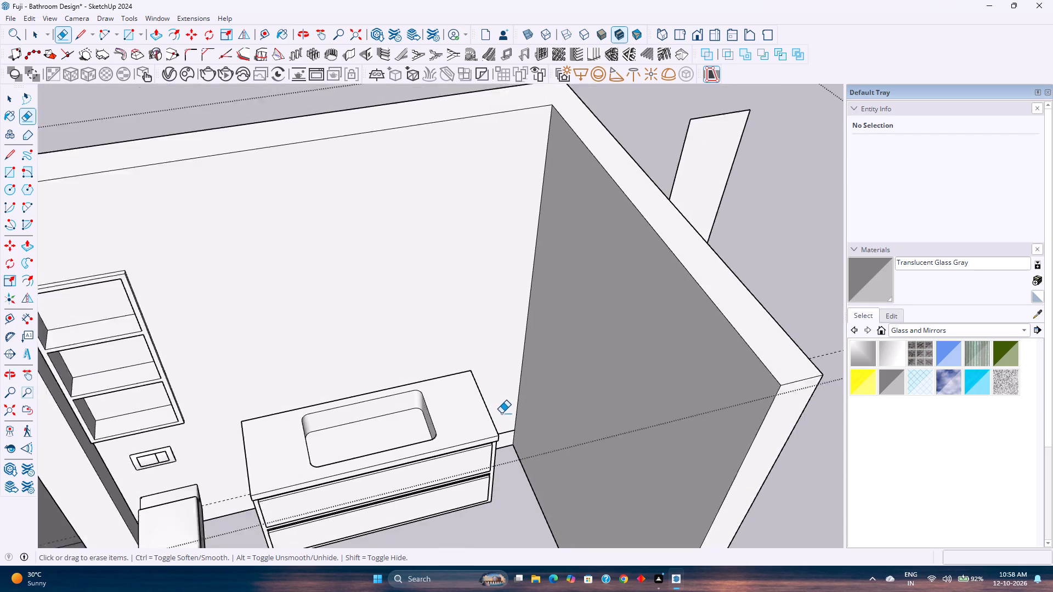
scroll(503, 428, "up", 2)
left_click(508, 432)
middle_click_drag(507, 441, 462, 374)
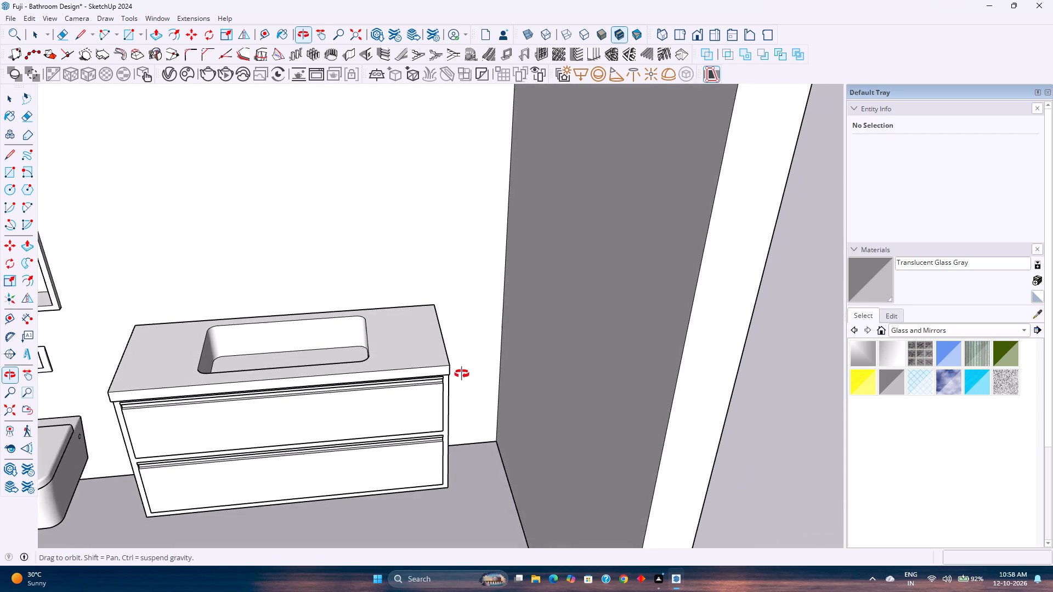
middle_click_drag(462, 374, 460, 375)
Make the copied cabinet rectangle outside the side wall a group.
key("space")
scroll(470, 388, "down", 5)
middle_click_drag(470, 388, 416, 487, "shift")
double_click(554, 305)
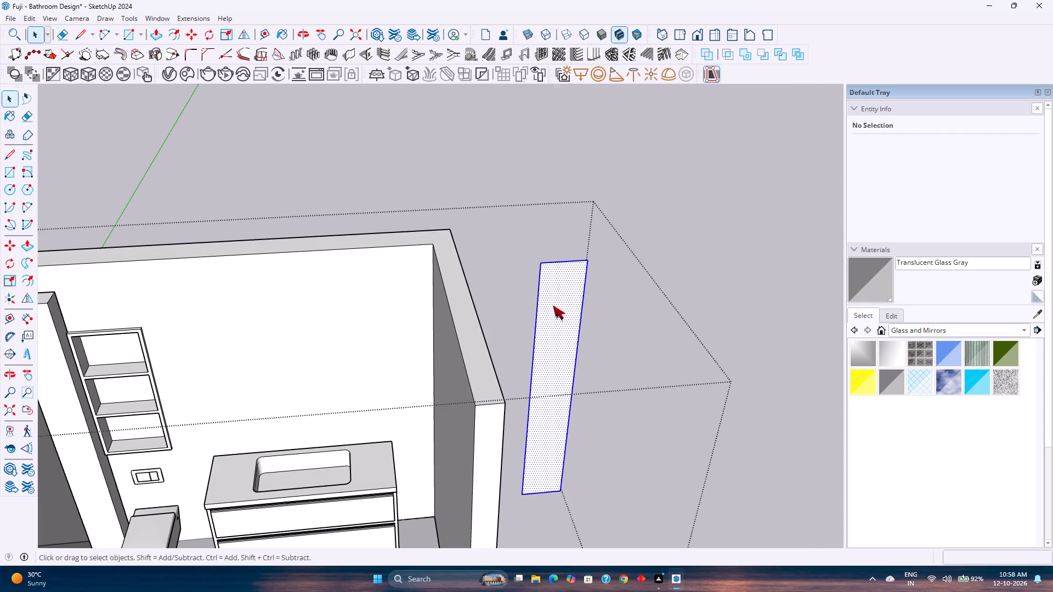
right_click(553, 305)
left_click(596, 104)
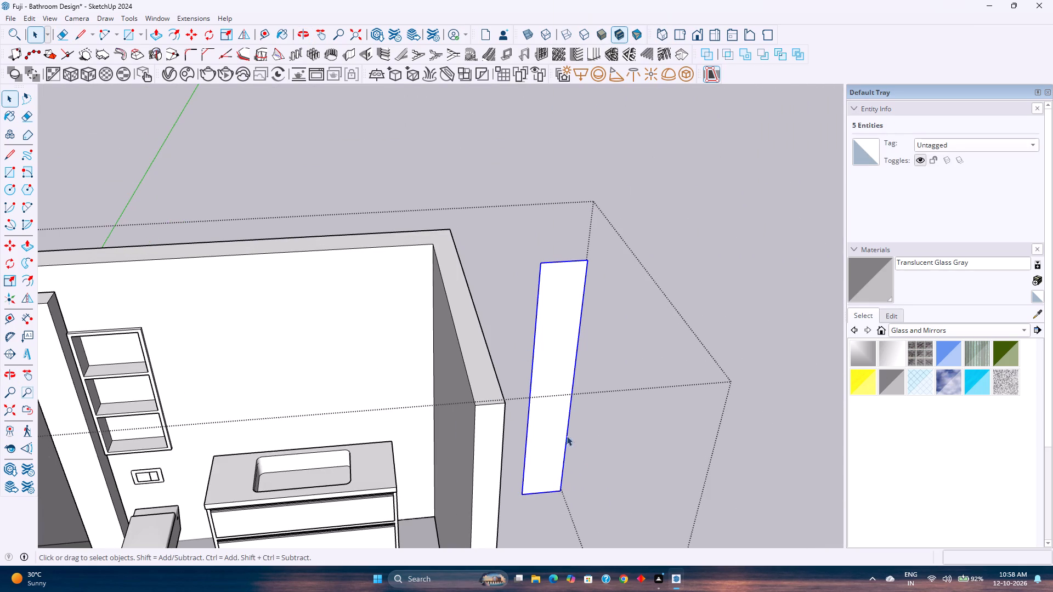
Move the grouped rectangle about 3' 9 3/8" back onto the rear wall, between the vanity and side wall.
key("m")
middle_click_drag(554, 511, 553, 446)
middle_click_drag(539, 479, 559, 412, "shift")
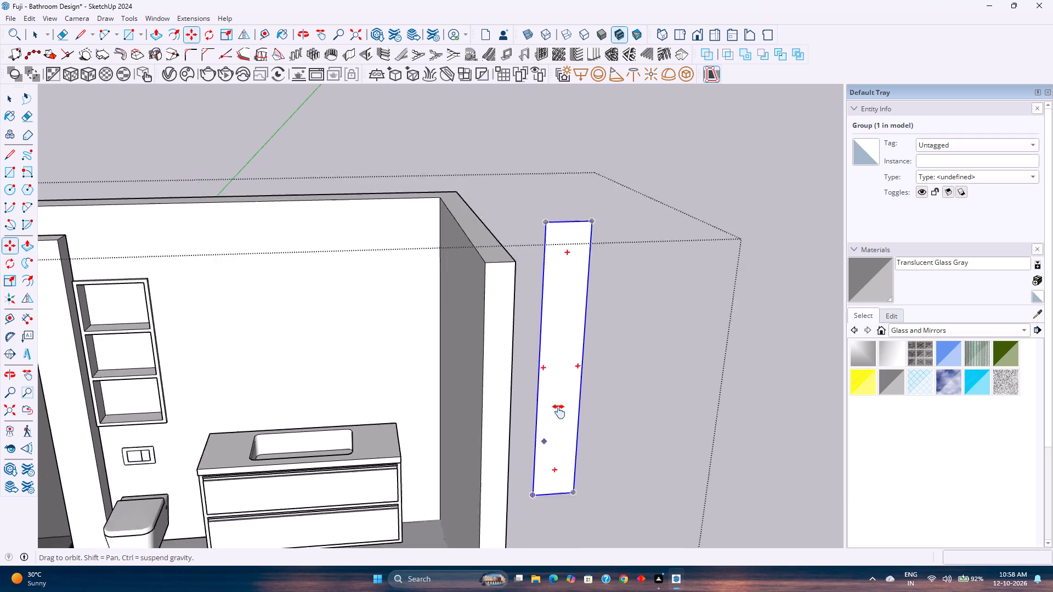
middle_click_drag(559, 412, 596, 350, "shift")
left_click(584, 407)
scroll(486, 430, "up", 5)
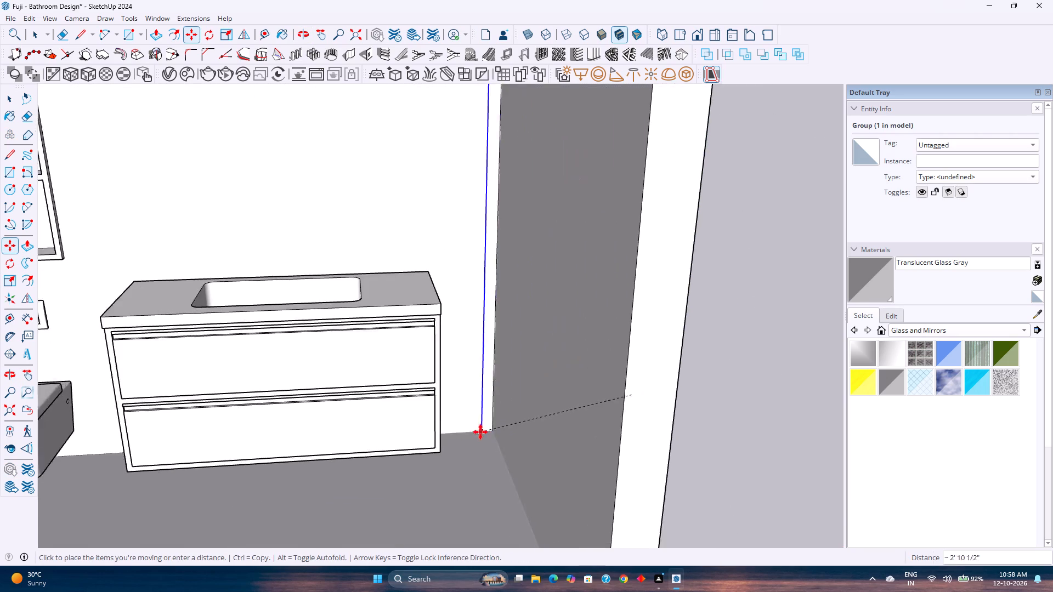
scroll(480, 432, "up", 2)
middle_click_drag(476, 434, 432, 400)
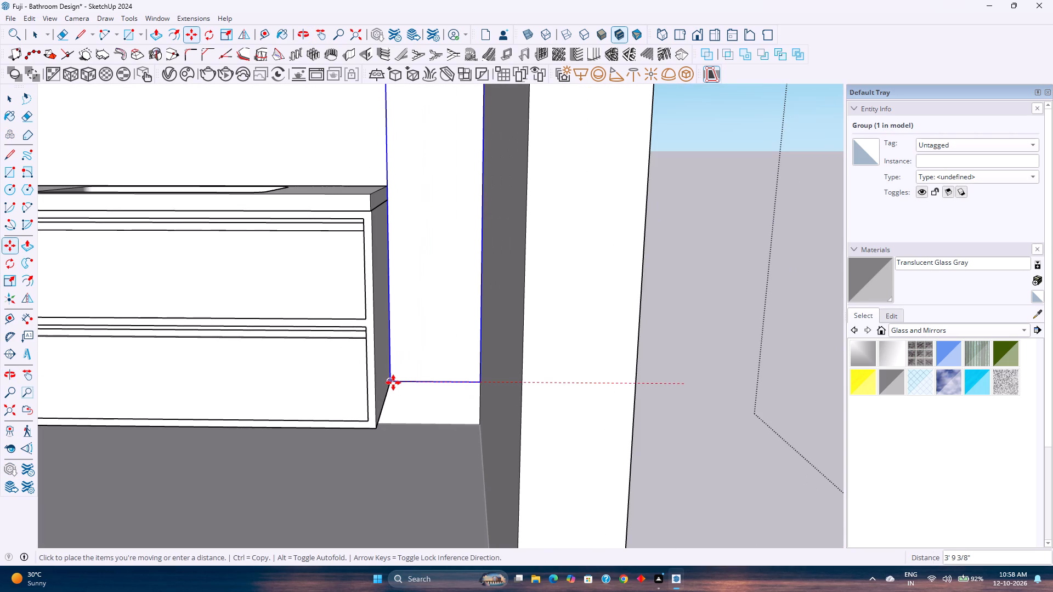
left_click(393, 383)
scroll(428, 373, "down", 3)
middle_click_drag(428, 373, 529, 561, "shift")
scroll(525, 517, "down", 3)
key("space")
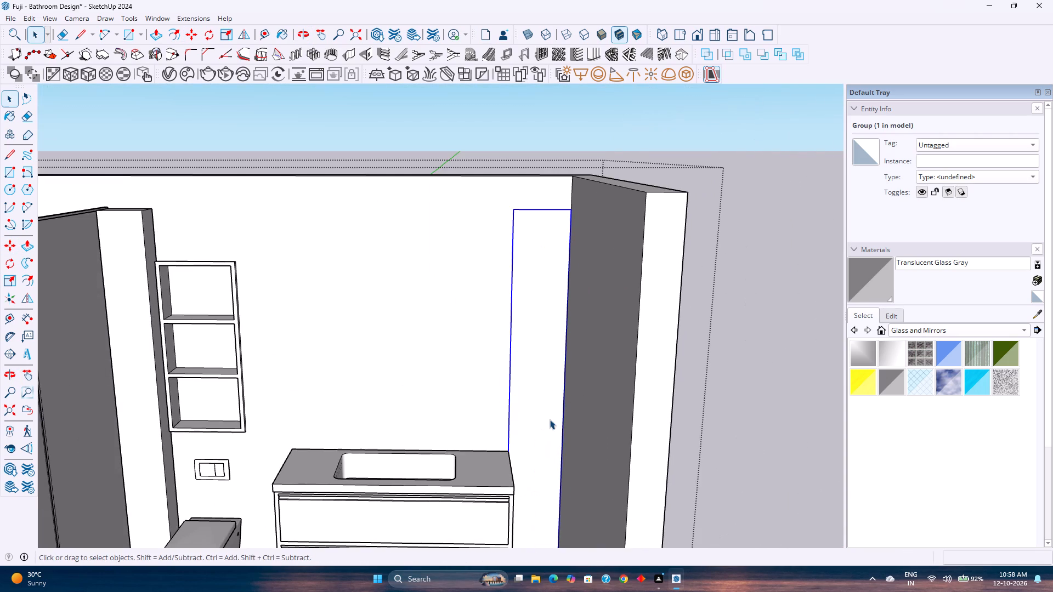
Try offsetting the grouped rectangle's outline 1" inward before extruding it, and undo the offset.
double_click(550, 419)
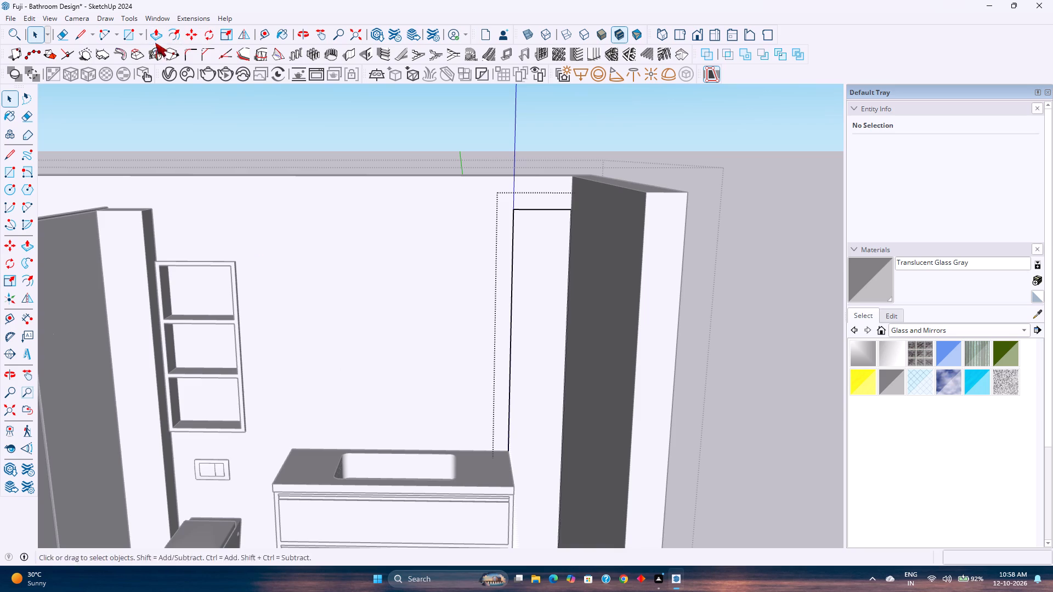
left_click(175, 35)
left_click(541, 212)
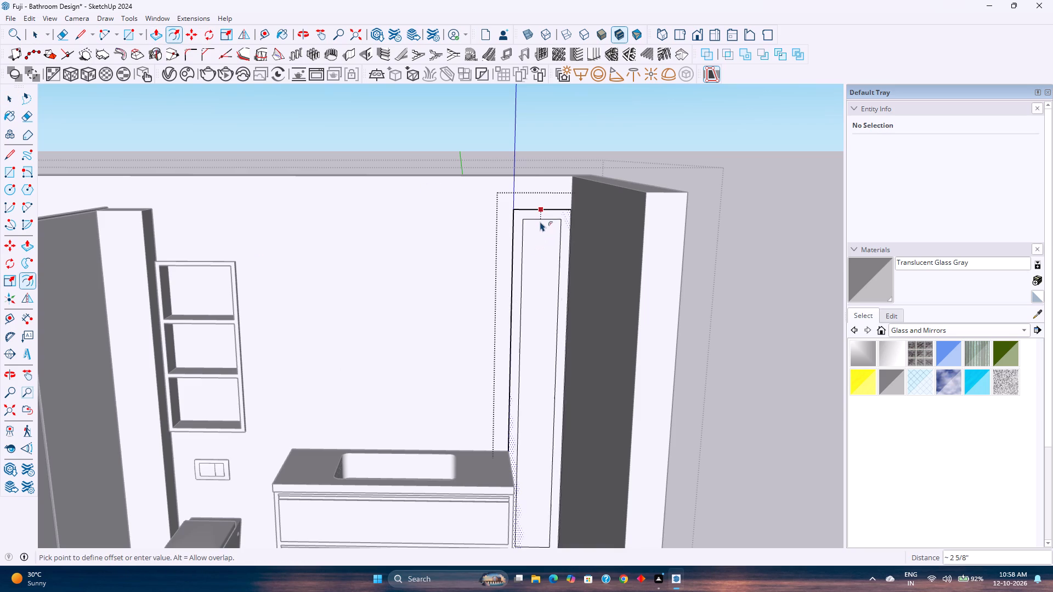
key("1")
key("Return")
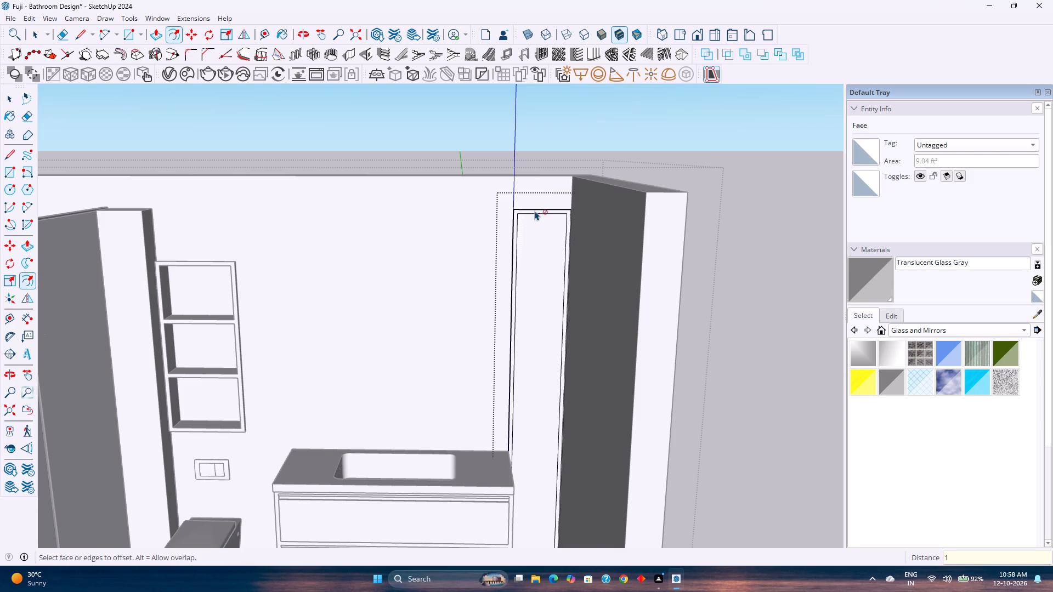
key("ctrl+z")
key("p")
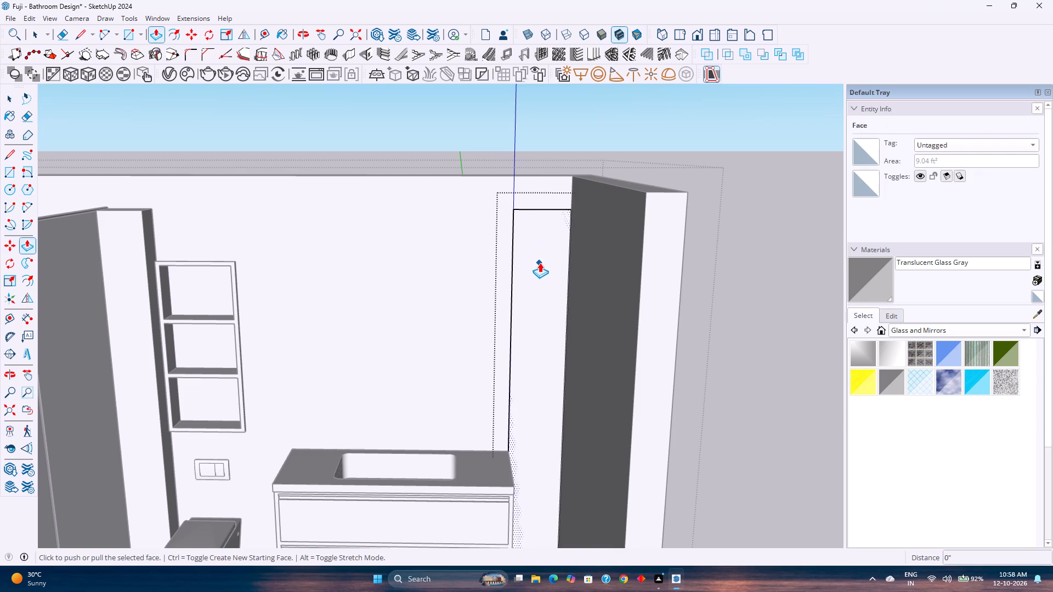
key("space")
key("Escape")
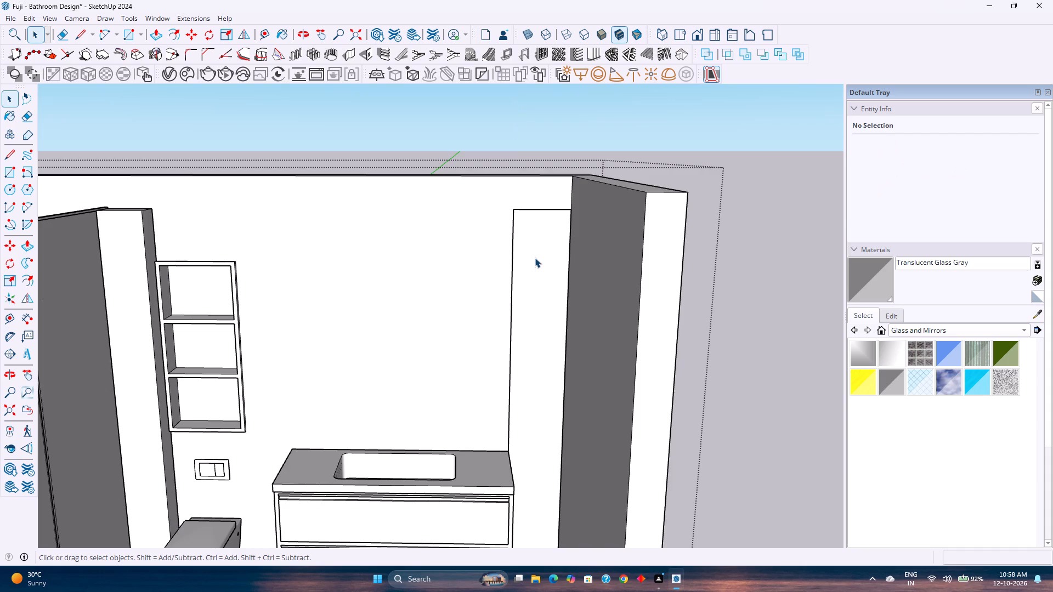
Inside the group, extrude the rectangle out from the rear wall to a cabinet depth of 1' 6".
double_click(535, 258)
left_click(535, 257)
double_click(534, 257)
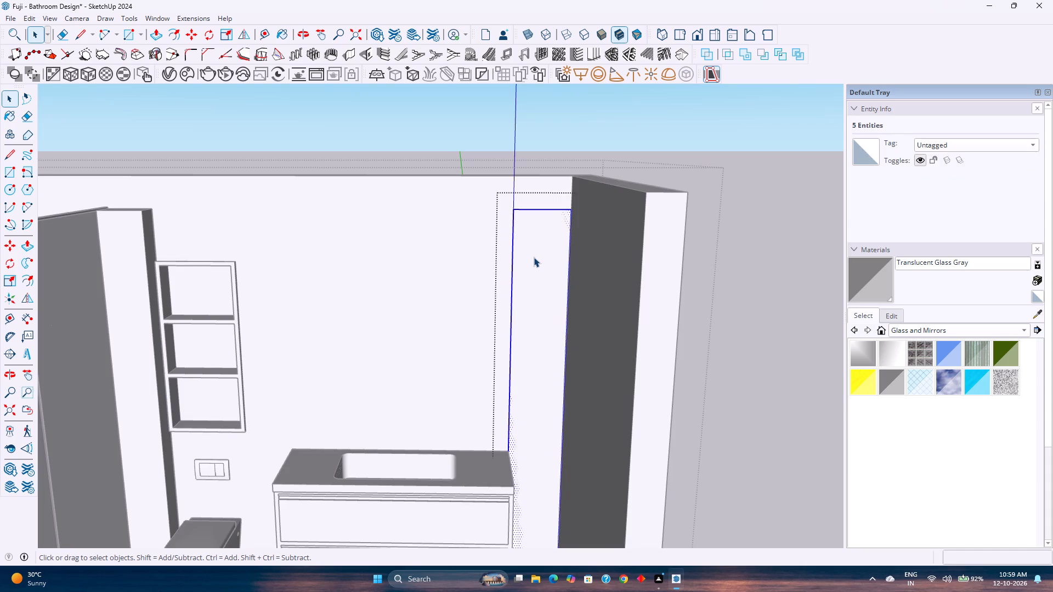
key("p")
left_click(533, 257)
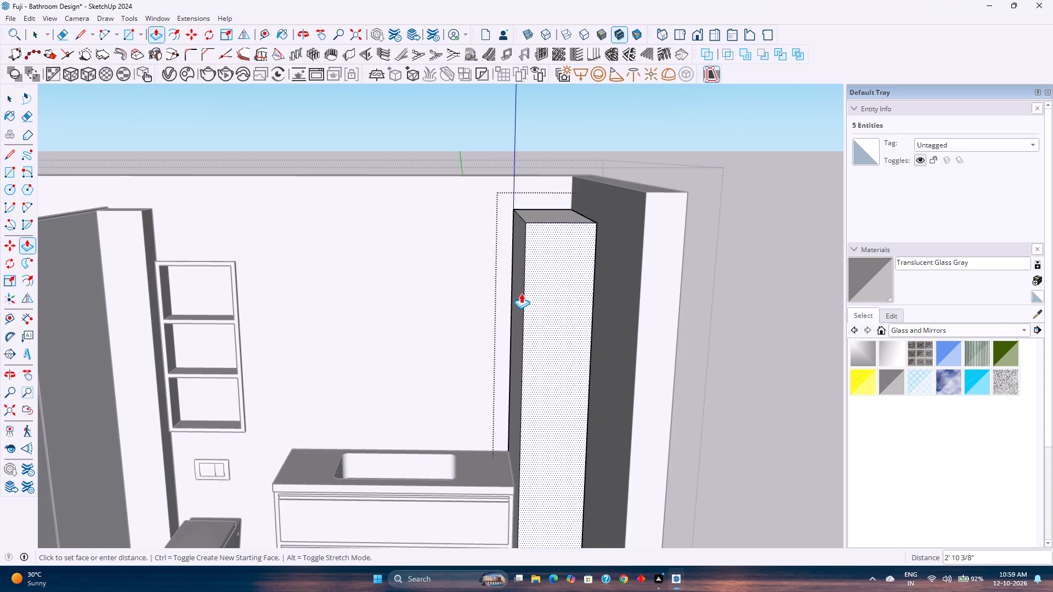
scroll(528, 409, "down", 1)
scroll(518, 502, "up", 11)
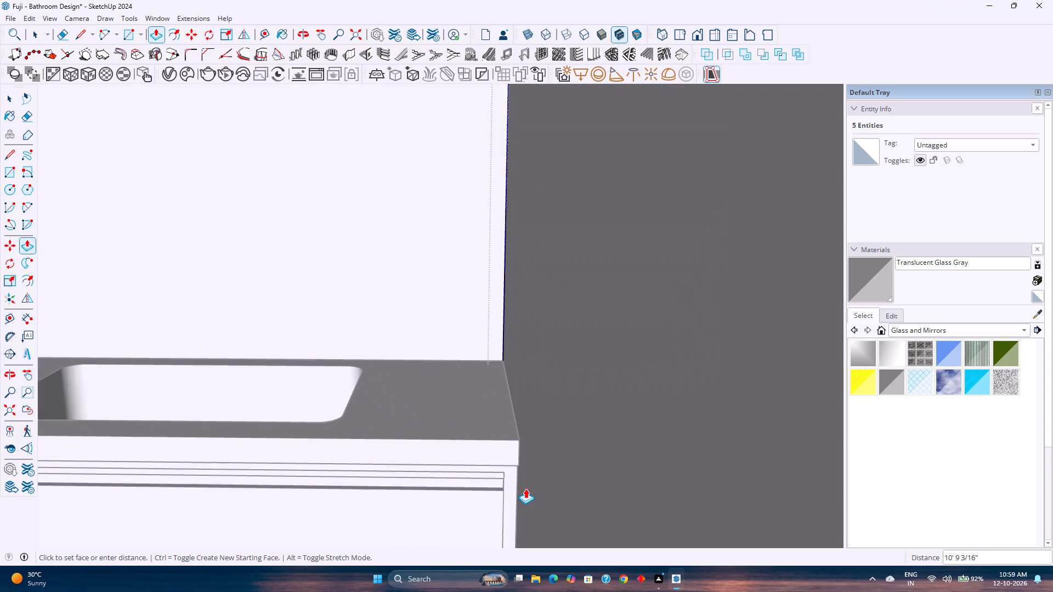
scroll(525, 488, "up", 3)
key("1")
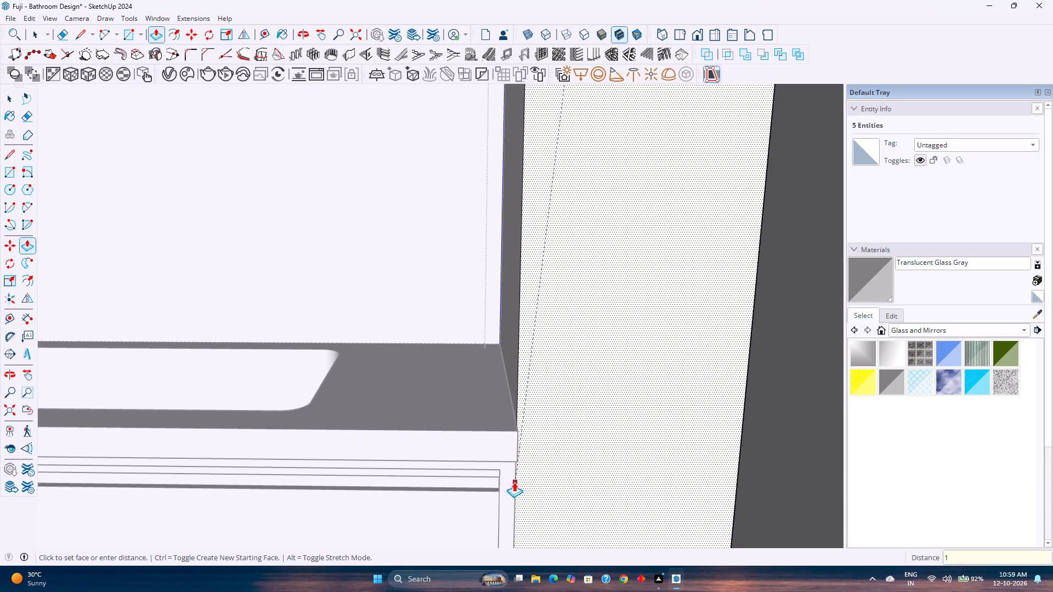
type("'7")
key("Return")
scroll(513, 481, "up", 2)
middle_click_drag(513, 481, 401, 426)
key("1")
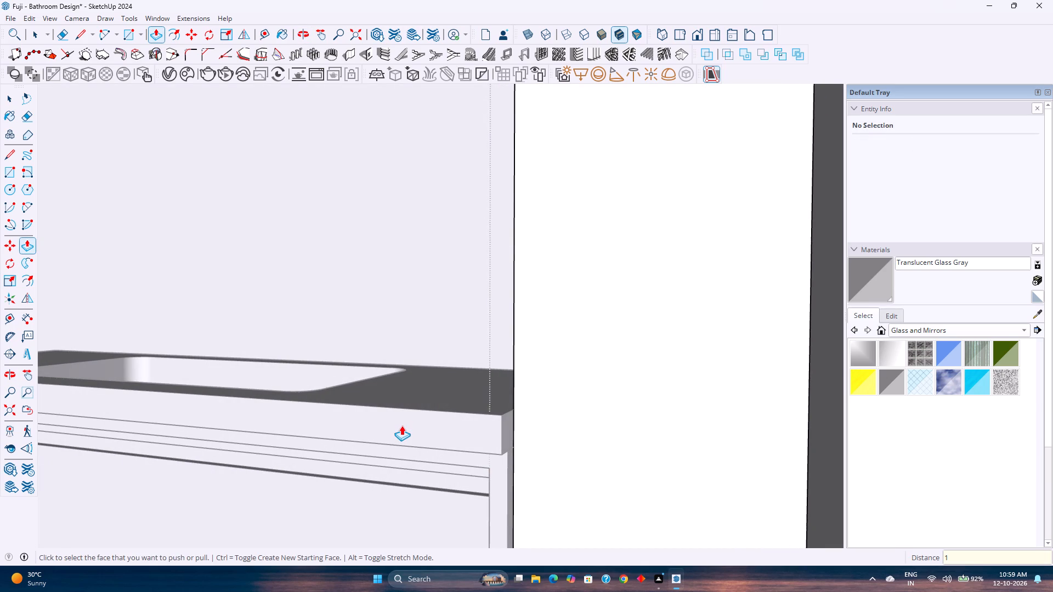
type("'6")
key("Return")
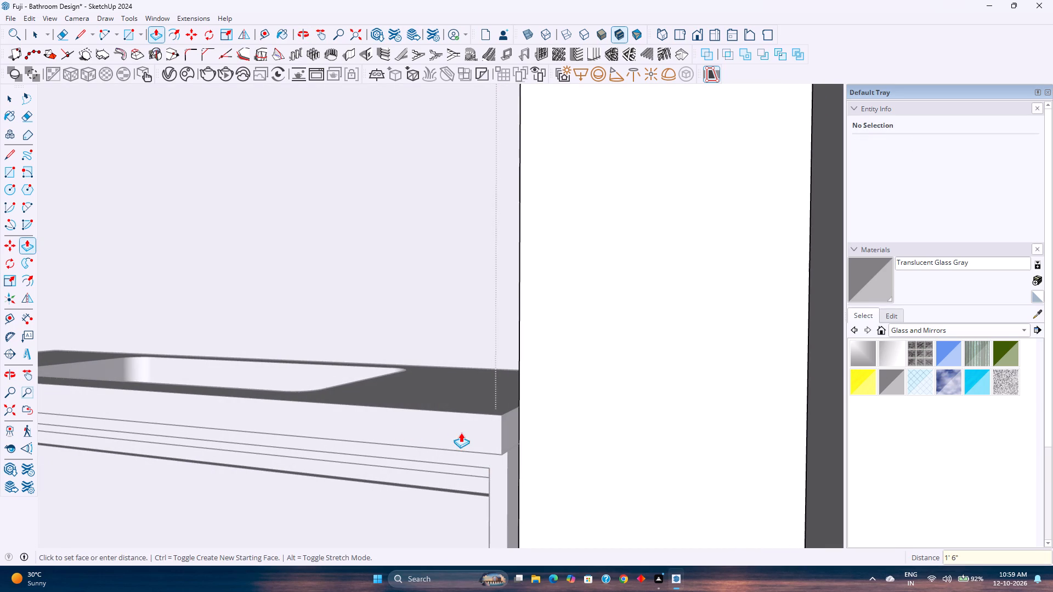
middle_click_drag(461, 432, 643, 479)
scroll(661, 477, "down", 17)
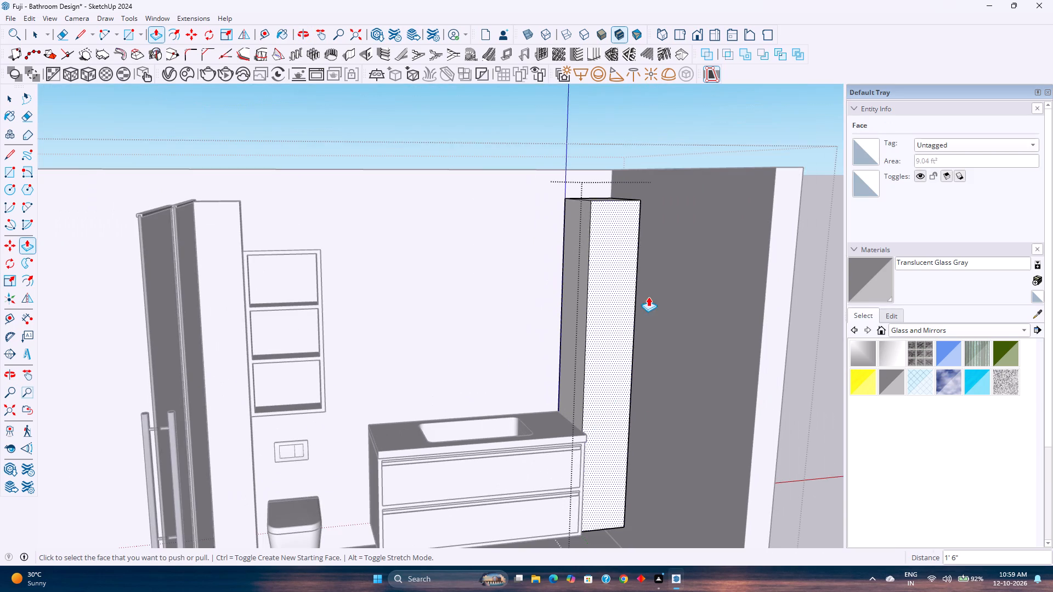
Offset the tall cabinet's front face outline 1" inward to form its frame.
left_click(180, 35)
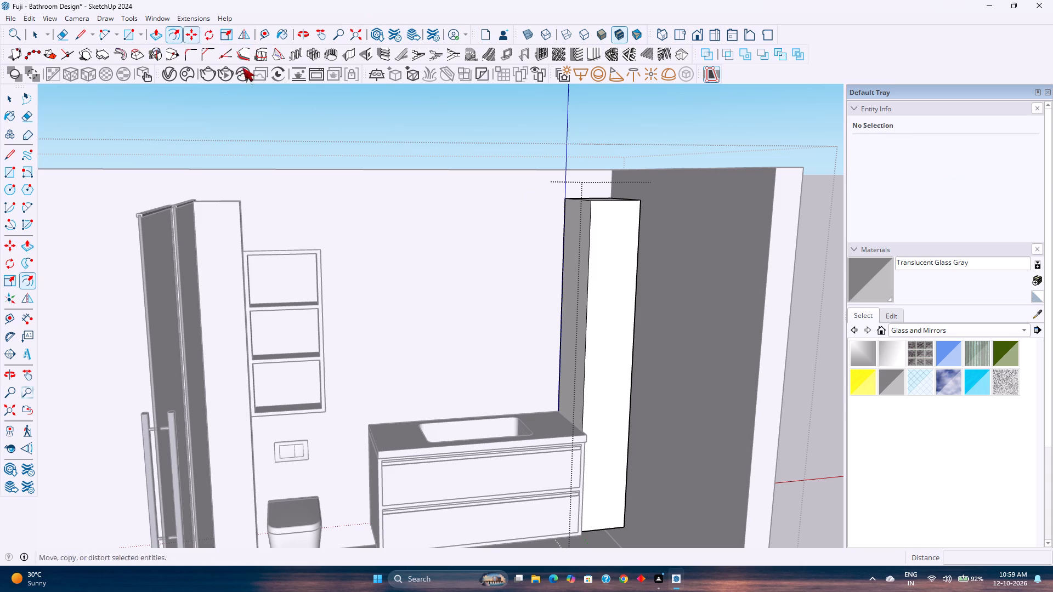
left_click(627, 219)
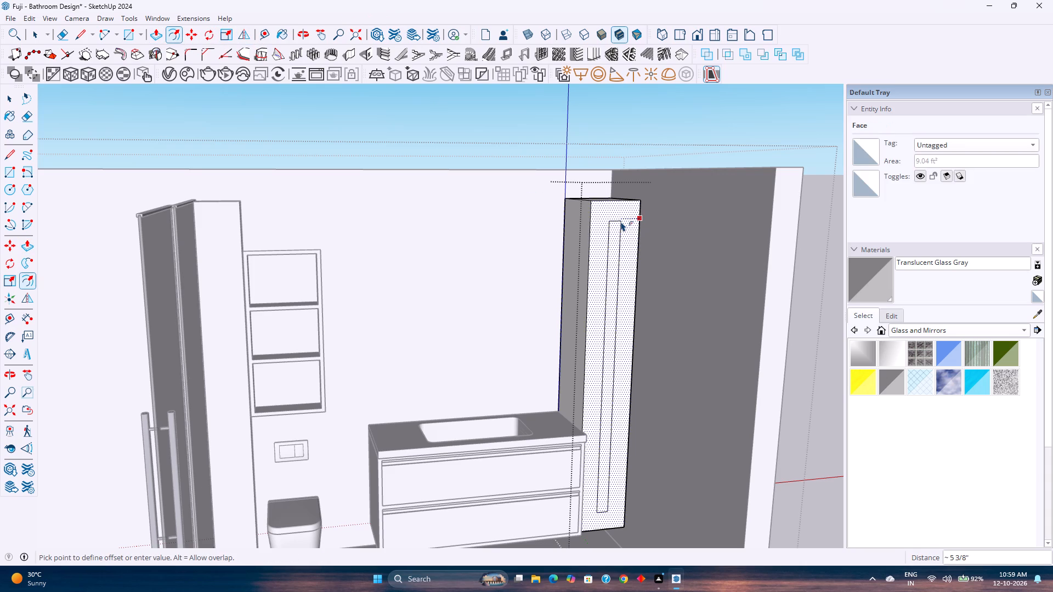
key("1")
key("Return")
key("space")
Copy the frame's top inner edge straight down to its bottom inner edge and divide the distance into 6 equal compartments.
scroll(562, 217, "up", 2)
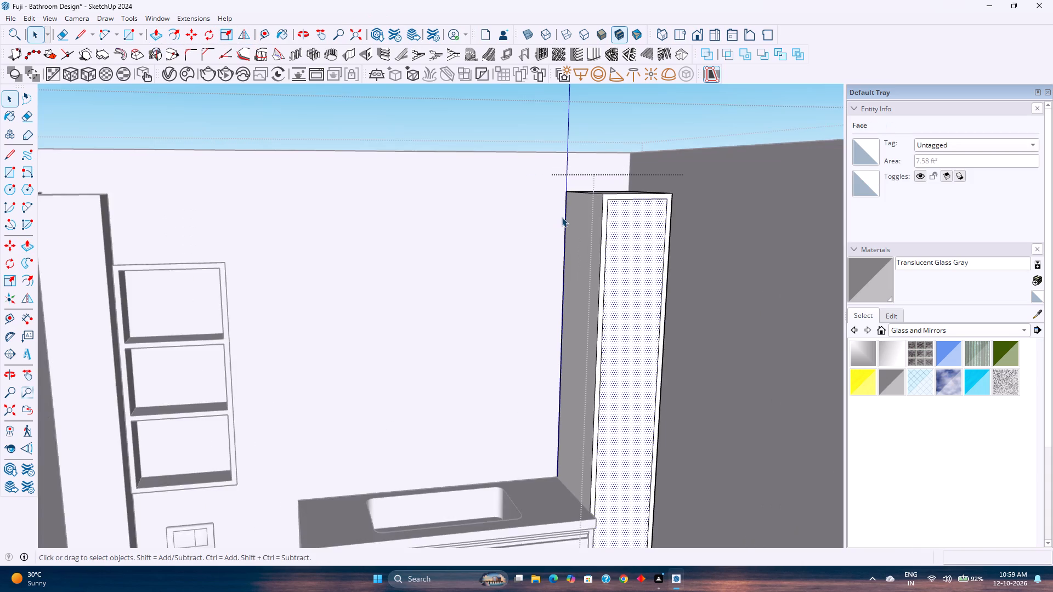
scroll(562, 217, "up", 4)
left_click(638, 196)
key("m")
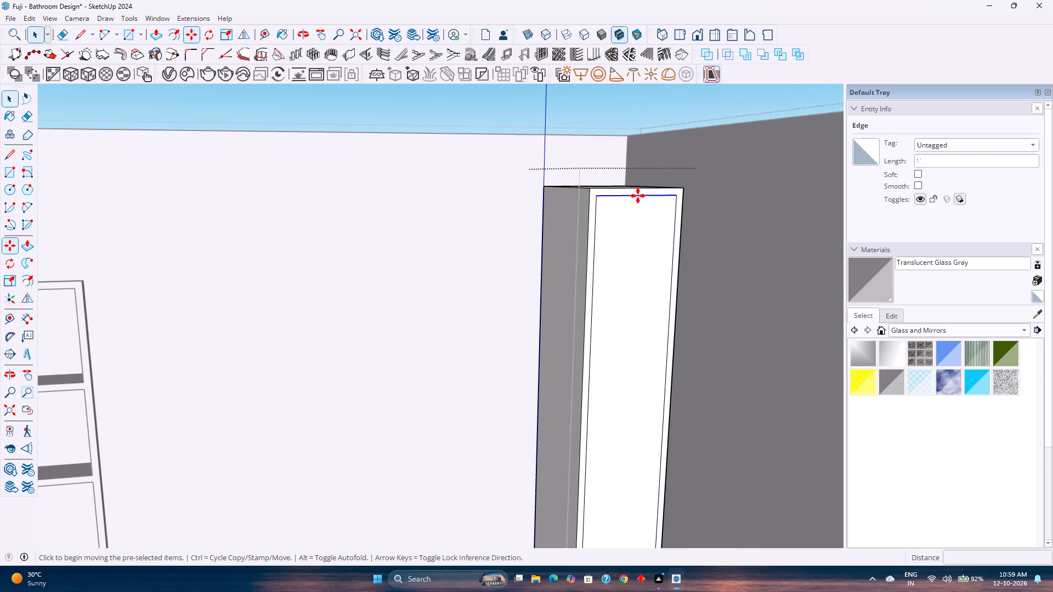
left_click(638, 196)
scroll(615, 268, "down", 8)
middle_click_drag(614, 352, 605, 155, "shift")
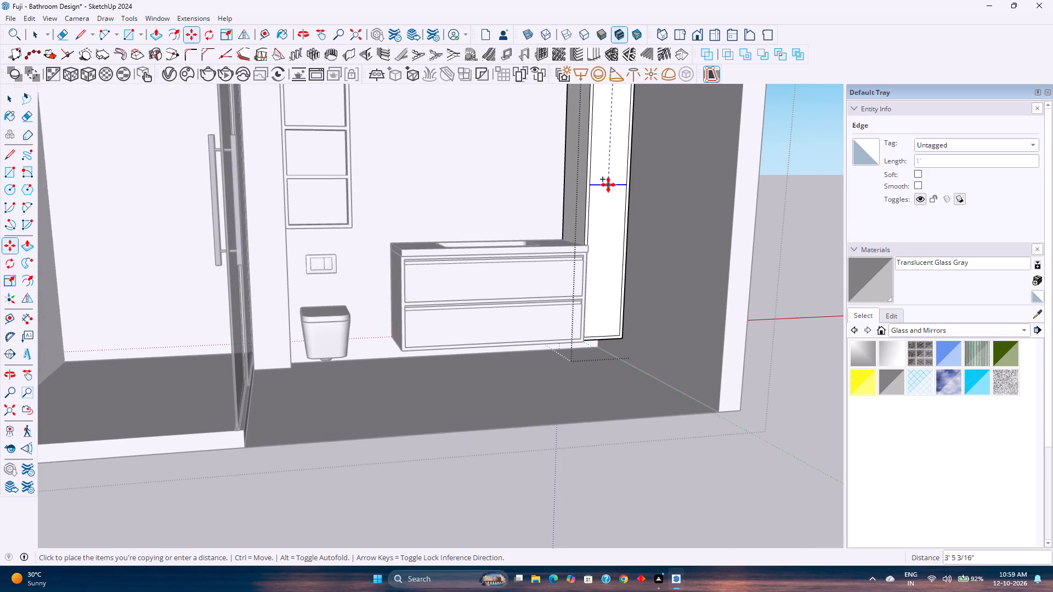
key("Up")
scroll(599, 337, "up", 2)
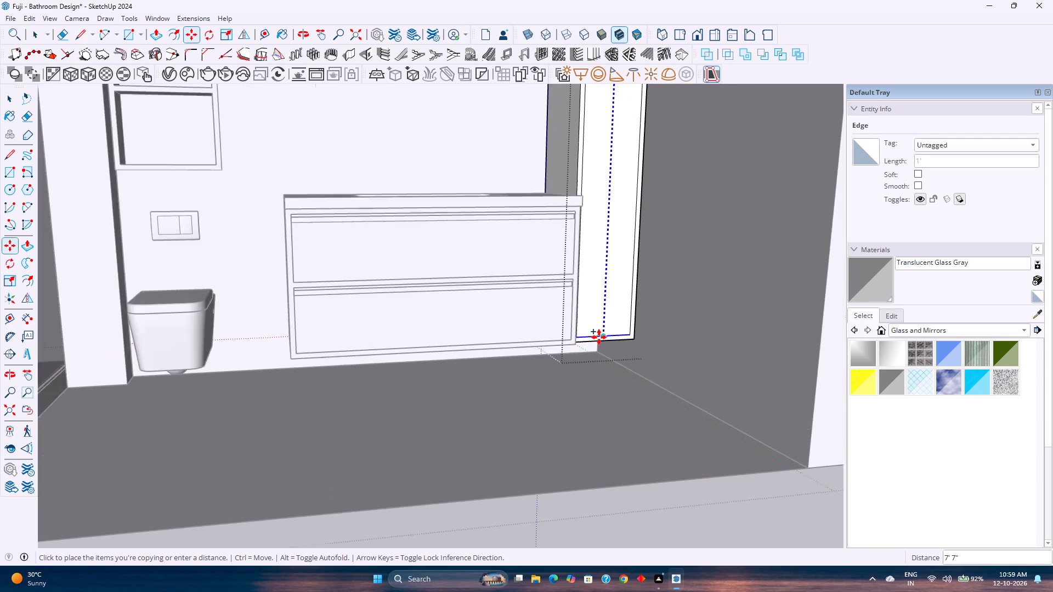
scroll(599, 337, "up", 11)
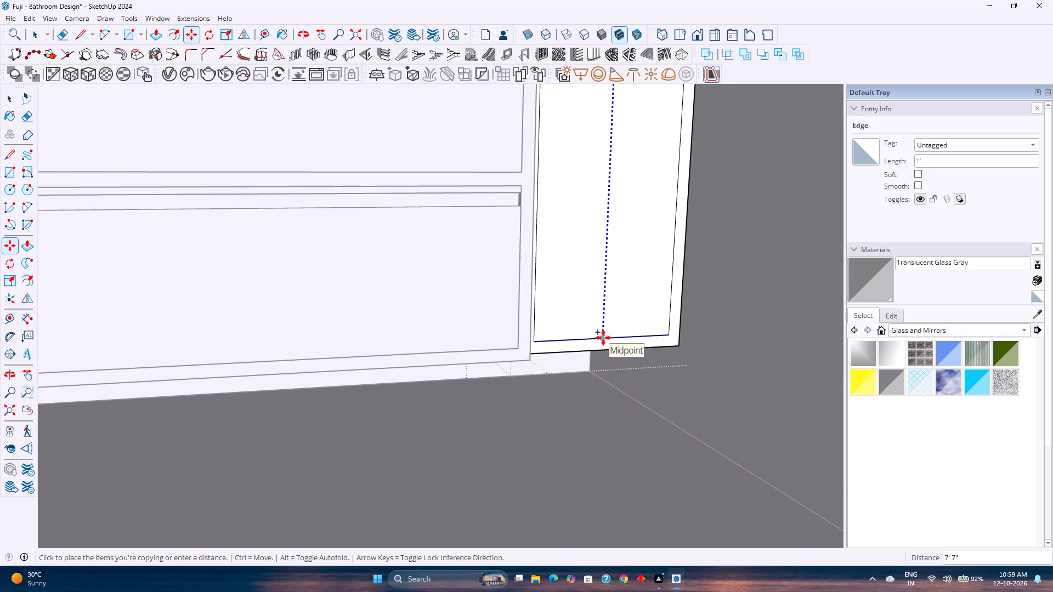
left_click(603, 338)
type("/6")
key("Return")
key("space")
Select all five intermediate divider edges on the tall cabinet's front and move them 0.5" up along the blue axis.
scroll(613, 326, "down", 3)
middle_click_drag(588, 271, 580, 379, "shift")
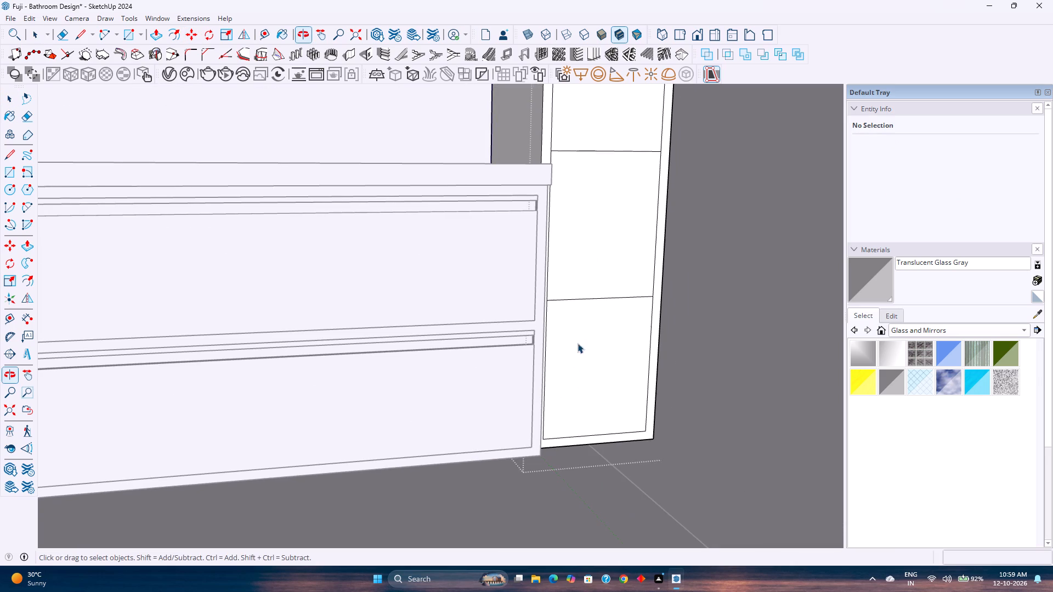
left_click(583, 298)
scroll(583, 289, "down", 4)
middle_click_drag(581, 281, 576, 335, "shift")
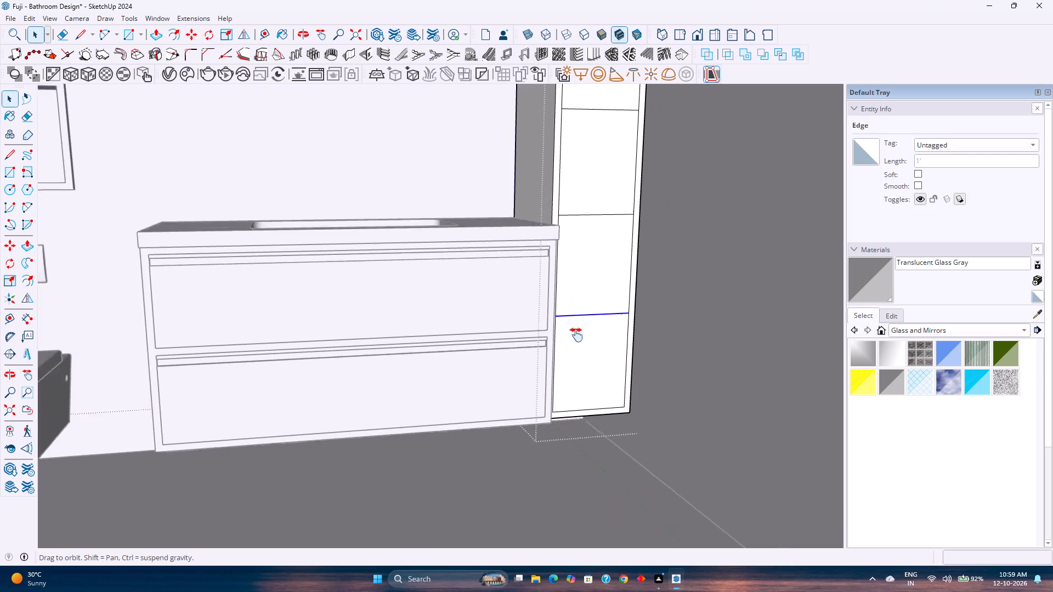
middle_click_drag(576, 335, 577, 455, "shift")
left_click(580, 373, "ctrl")
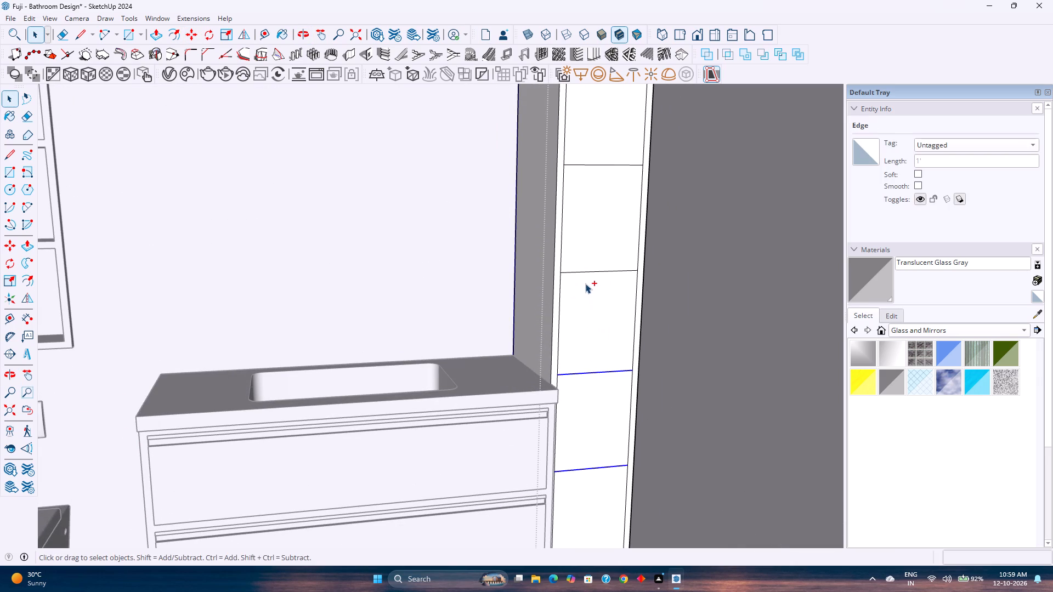
left_click(584, 271, "ctrl")
left_click(590, 164, "ctrl")
scroll(600, 205, "down", 5)
middle_click_drag(599, 253, 599, 447, "shift")
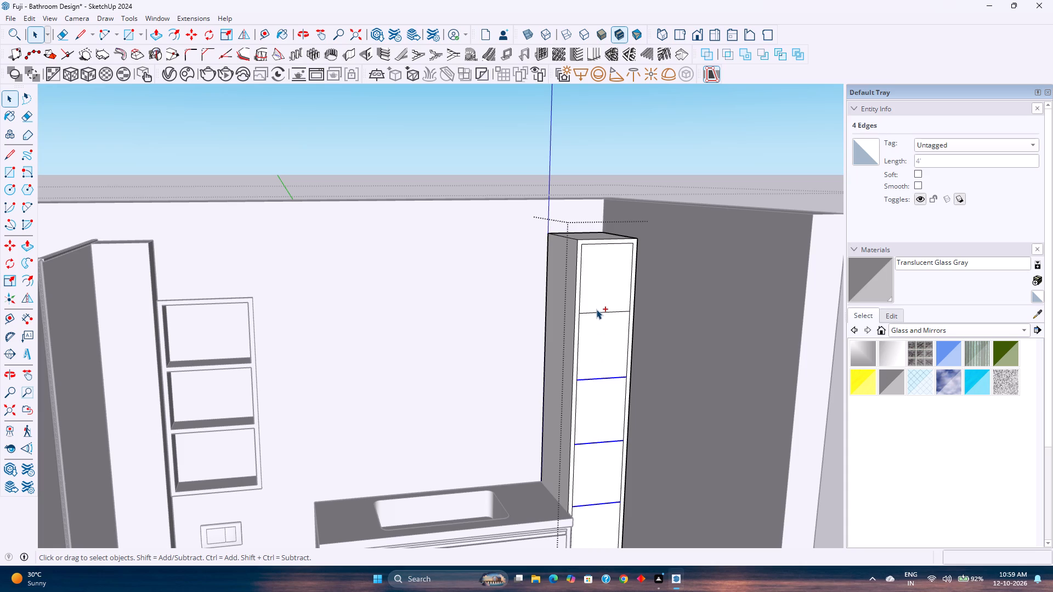
left_click(596, 312, "ctrl")
key("m")
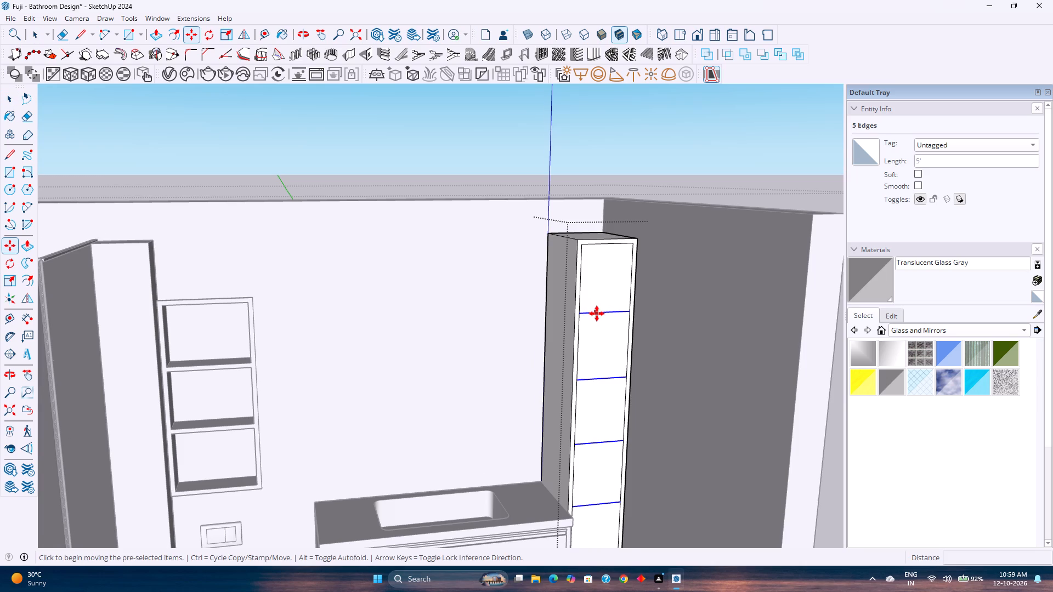
scroll(597, 314, "up", 8)
left_click(565, 309)
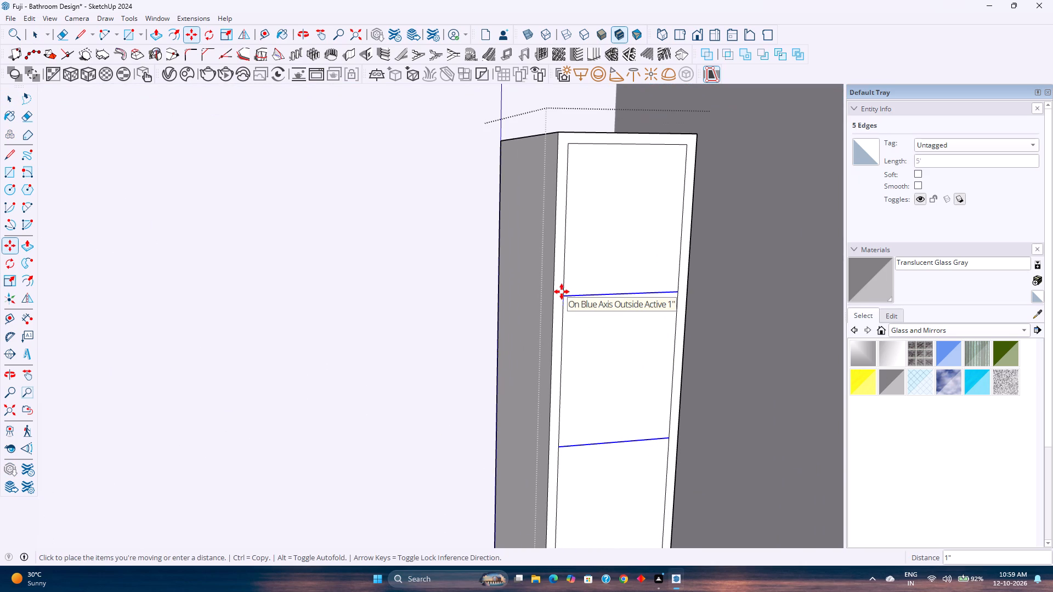
key("Up")
type("0.5")
key("Return")
Copy the five divider edges 1" downward to outline the shelf thickness.
left_click(562, 300)
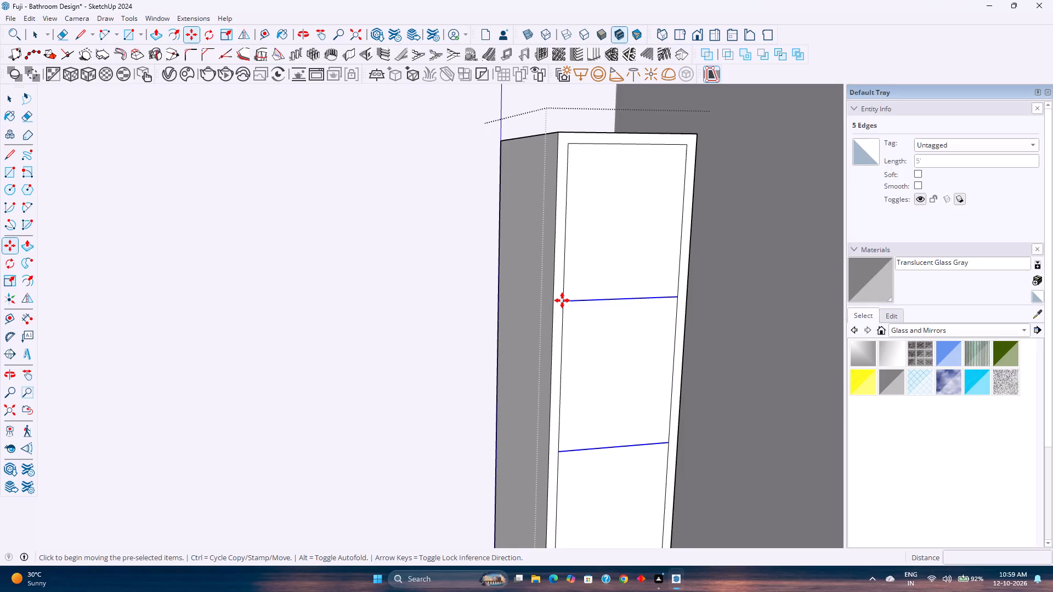
key("1")
key("Return")
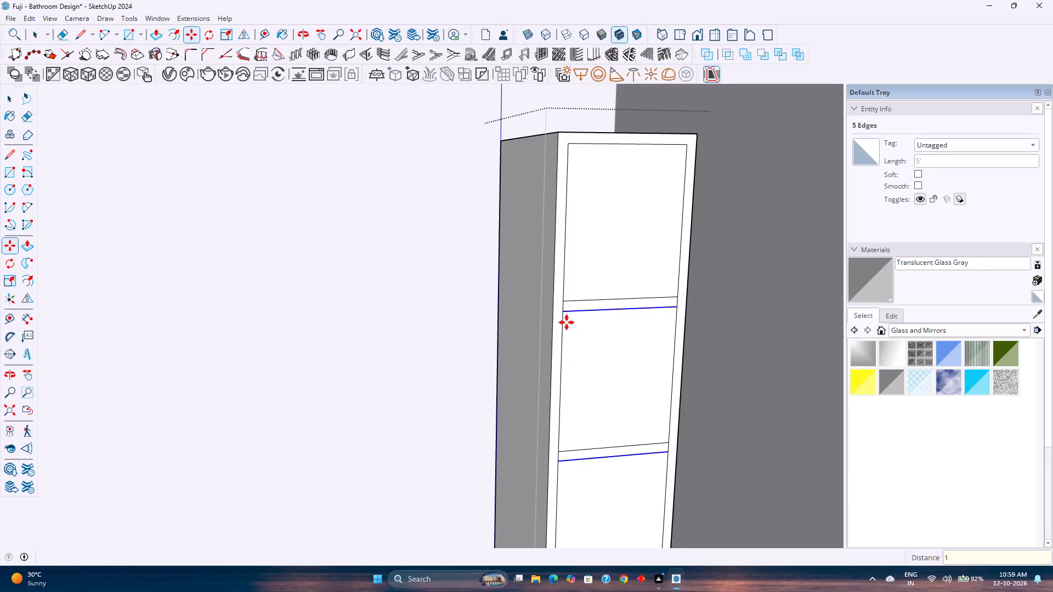
Erase the short vertical edge segments at both ends of the two uppermost shelves so they join the frame.
key("e")
scroll(567, 312, "up", 9)
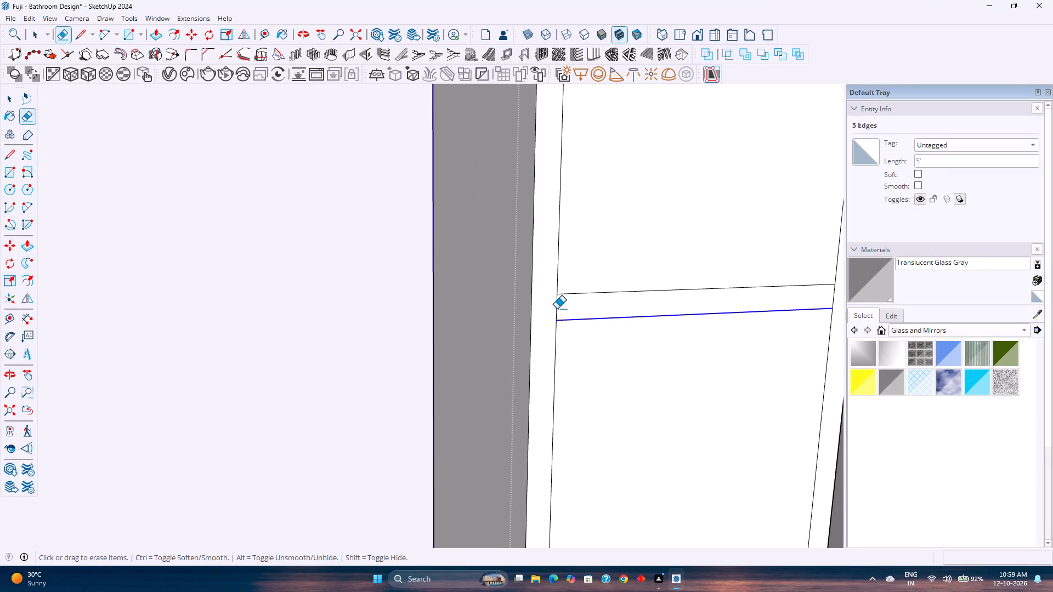
left_click(557, 309)
scroll(557, 309, "down", 9)
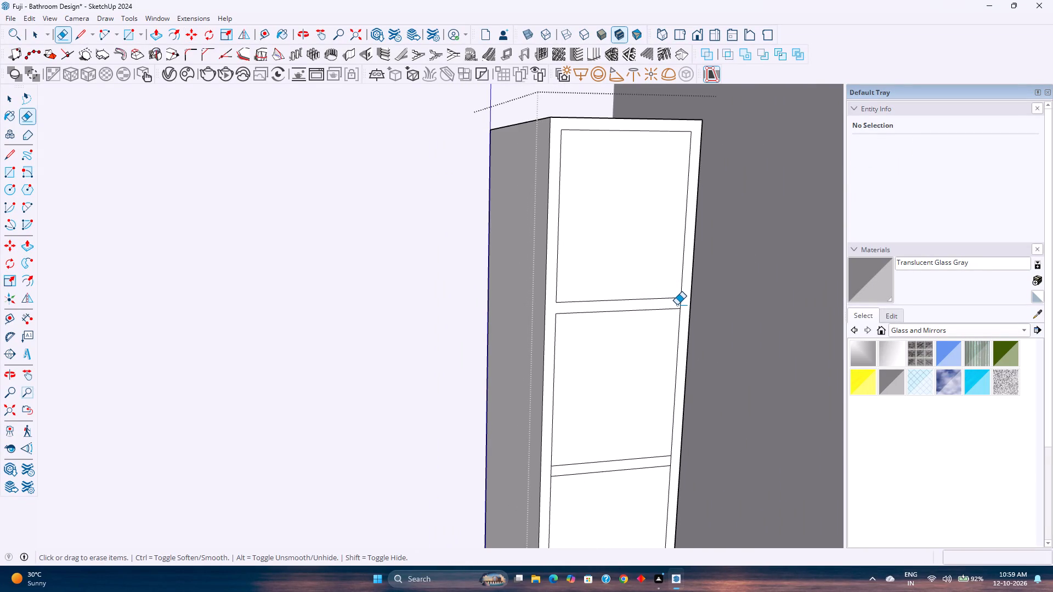
left_click(681, 304)
scroll(577, 344, "down", 2)
middle_click_drag(535, 412, 534, 311, "shift")
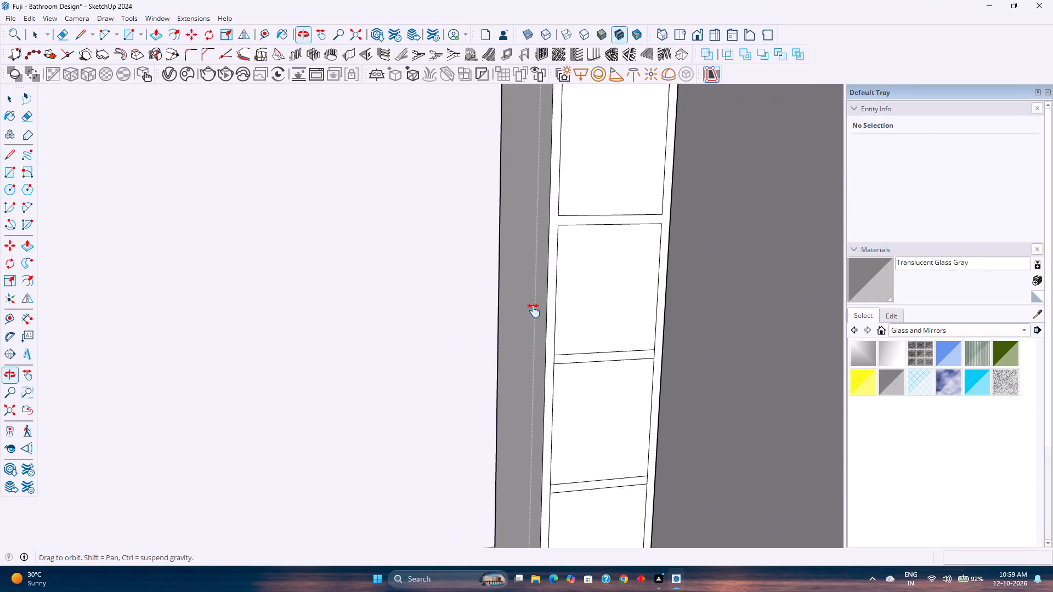
middle_click_drag(534, 311, 534, 301, "shift")
scroll(551, 343, "up", 7)
left_click_drag(559, 330, 552, 329)
left_click(757, 321)
Erase the short vertical edge segments at both ends of the third and fourth shelves from the top.
scroll(580, 341, "down", 5)
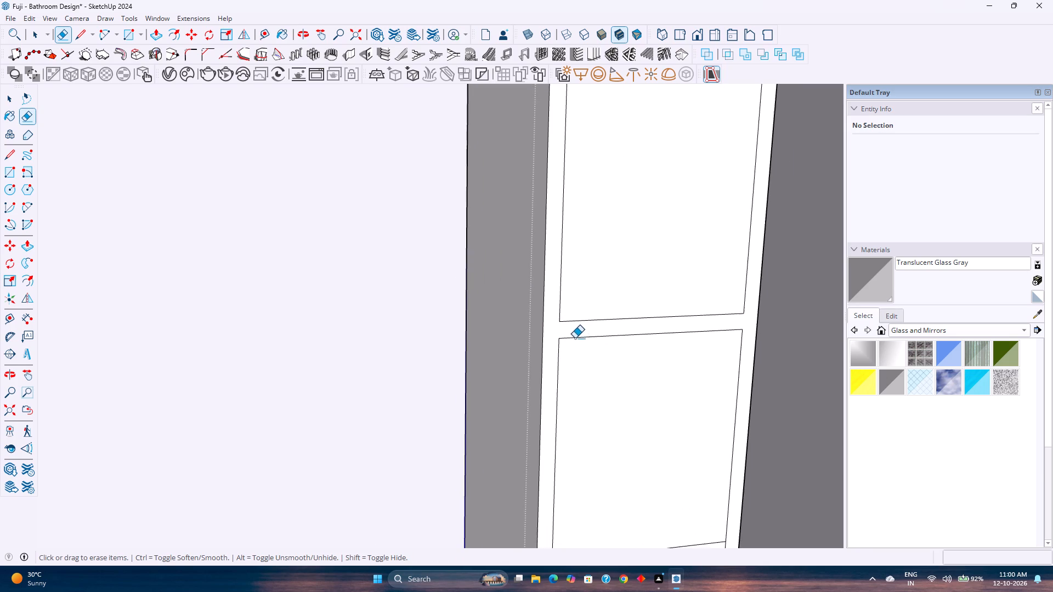
scroll(575, 338, "down", 2)
middle_click_drag(582, 379, 524, 249, "shift")
scroll(508, 360, "up", 5)
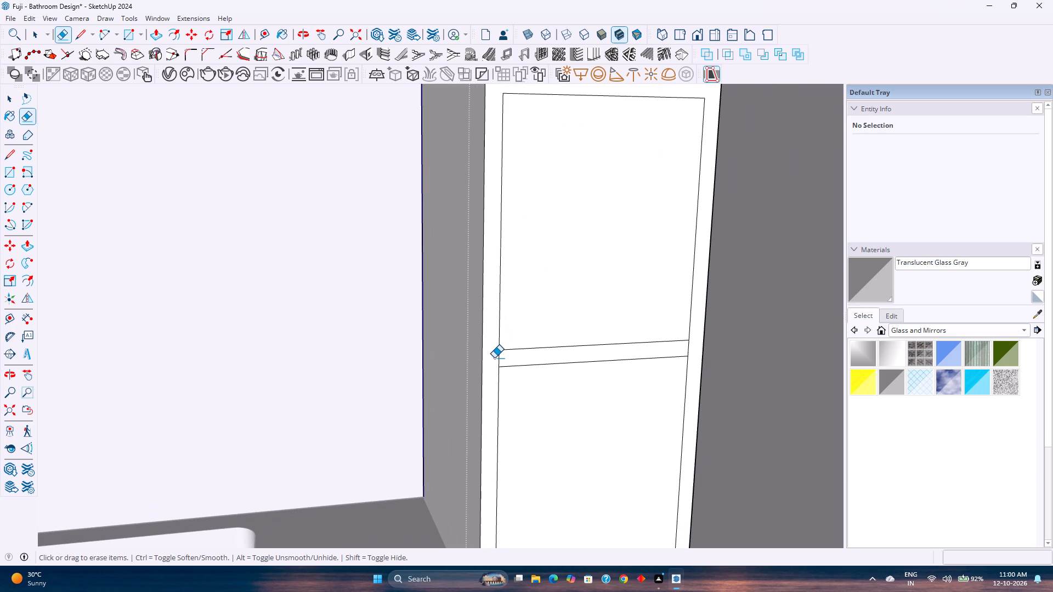
left_click(497, 358)
left_click(498, 358)
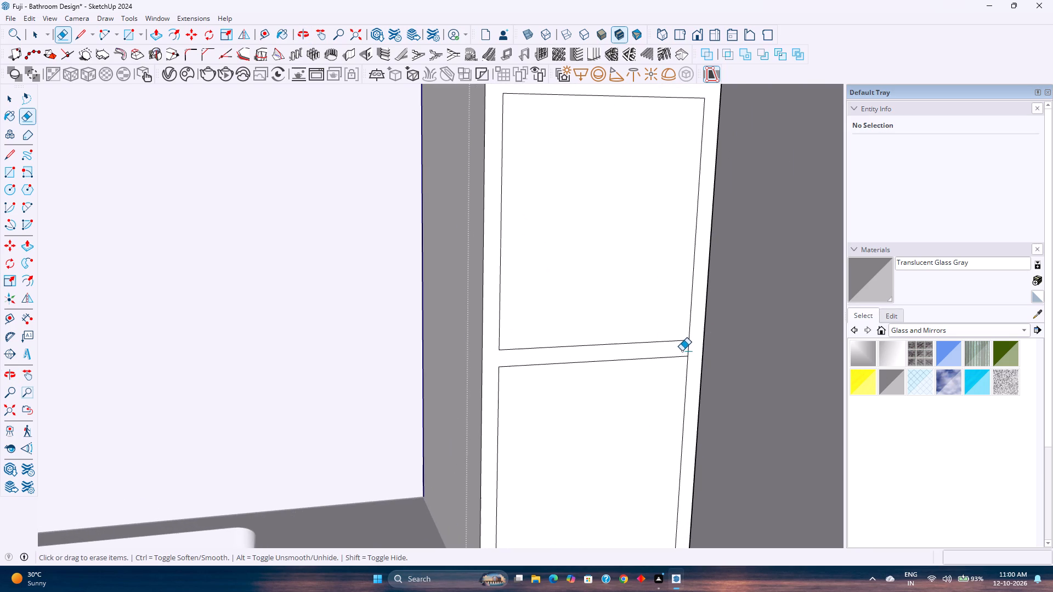
left_click(688, 349)
scroll(546, 351, "down", 5)
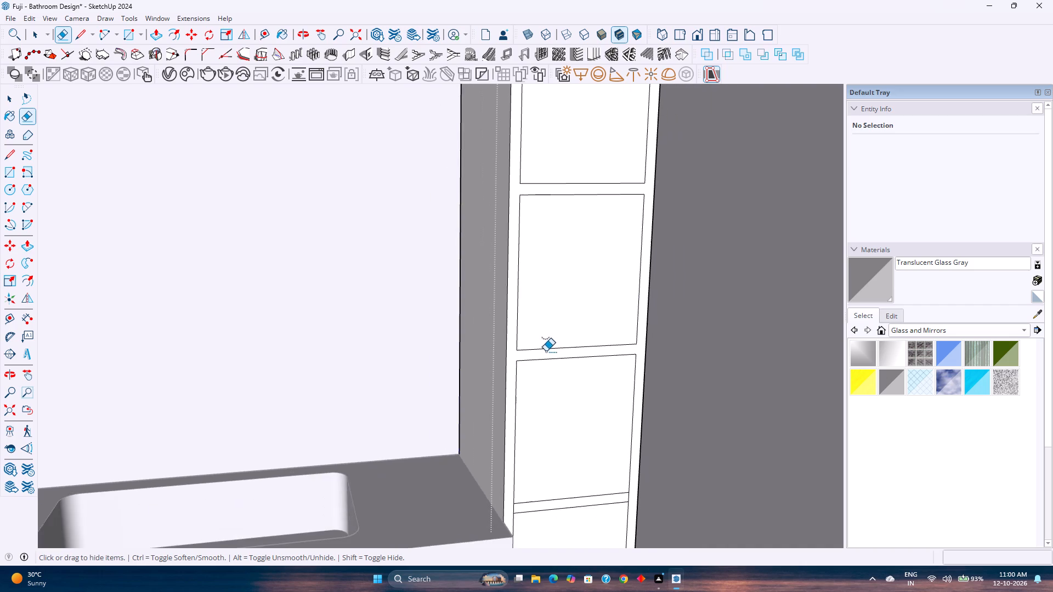
middle_click_drag(546, 357, 485, 255, "shift")
scroll(559, 400, "up", 11)
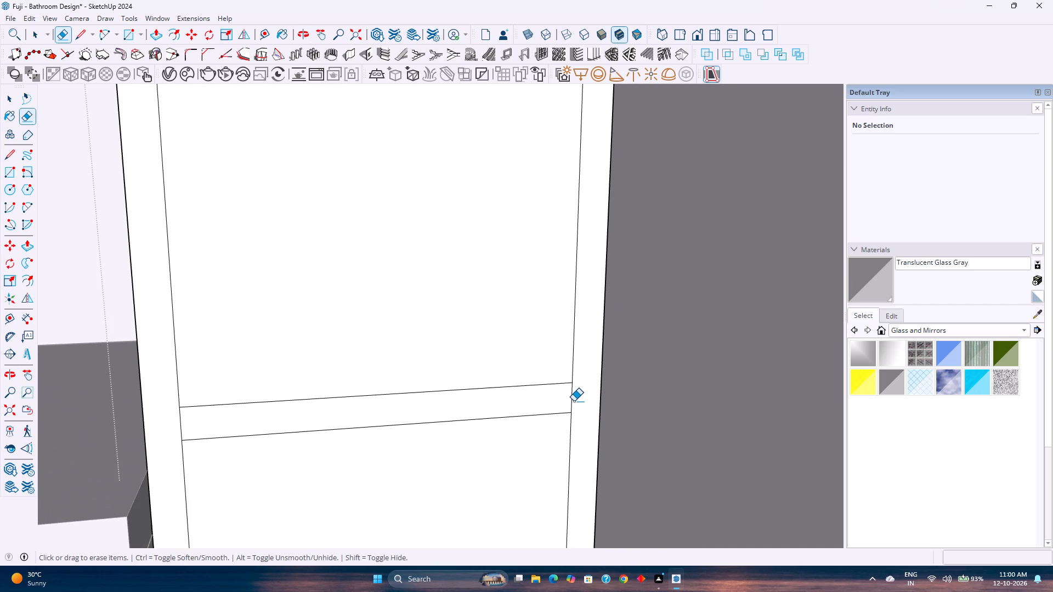
left_click(574, 401)
double_click(573, 400)
middle_click_drag(414, 374, 466, 341, "shift")
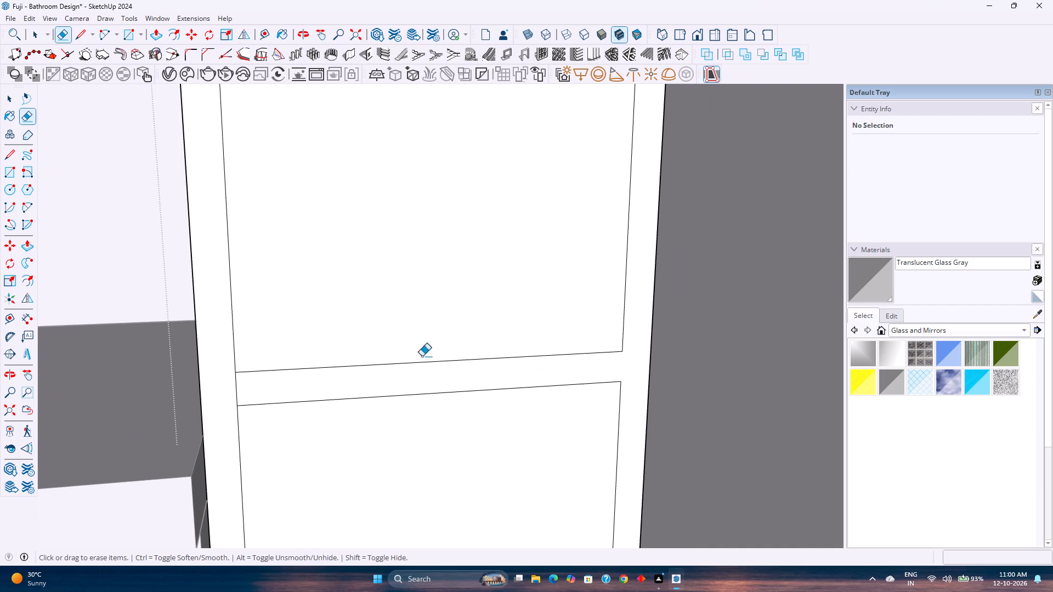
left_click(234, 389)
left_click_drag(242, 387, 234, 390)
Erase the short vertical edge segments at both ends of the lowest shelf.
scroll(234, 390, "down", 11)
middle_click_drag(274, 408, 341, 306, "shift")
middle_click_drag(364, 440, 356, 343, "shift")
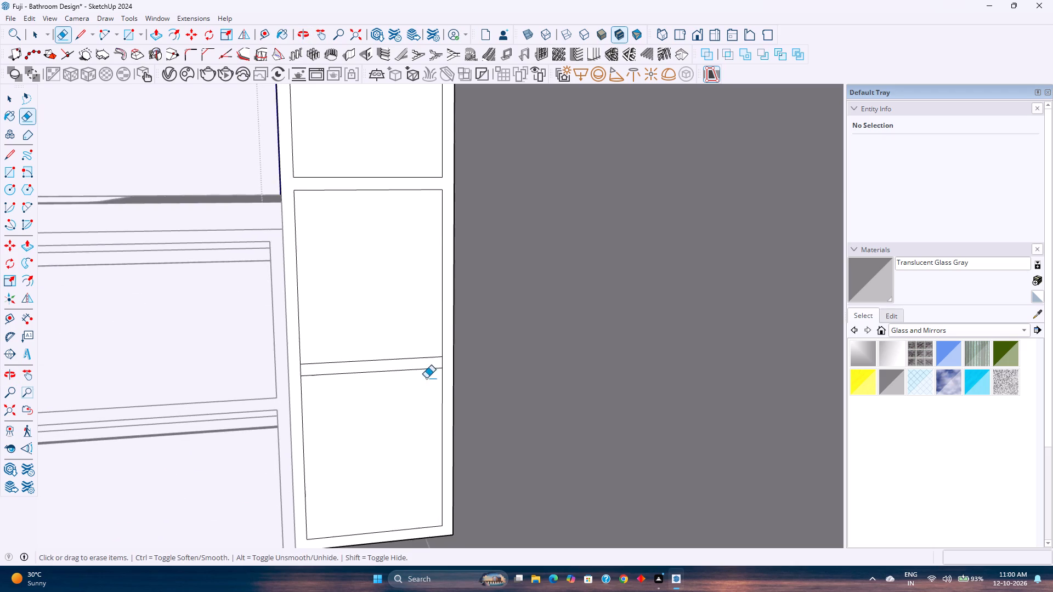
scroll(427, 378, "up", 7)
left_click(445, 354)
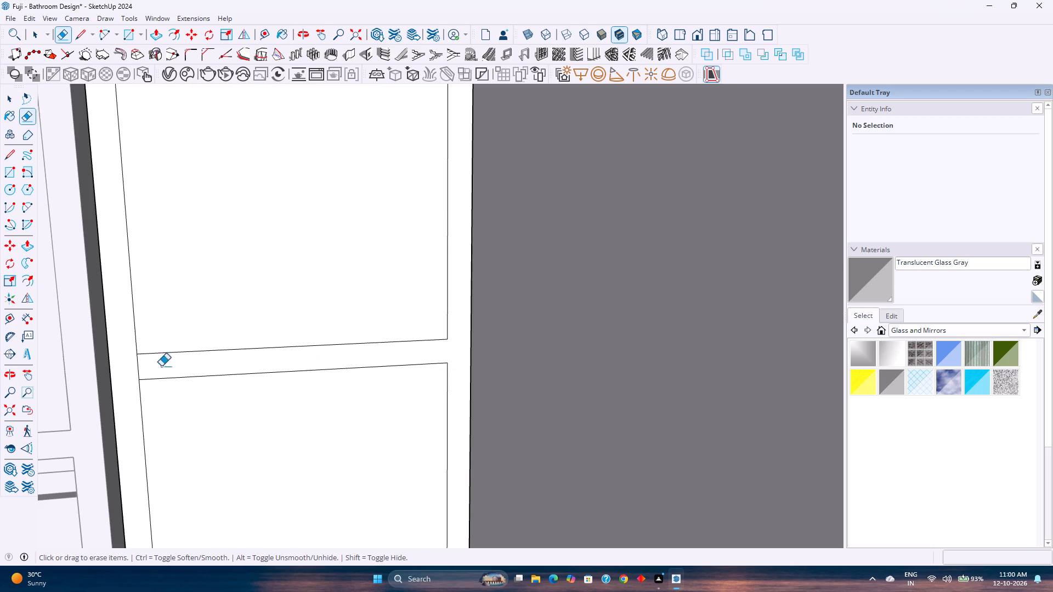
left_click(139, 366)
Push the lowest compartment's front face 1' 5" into the tall cabinet.
key("p")
left_click(231, 437)
type("1'5")
key("Return")
Recess the remaining five compartment faces of the tall cabinet by the same 1' 5" depth.
scroll(227, 422, "down", 5)
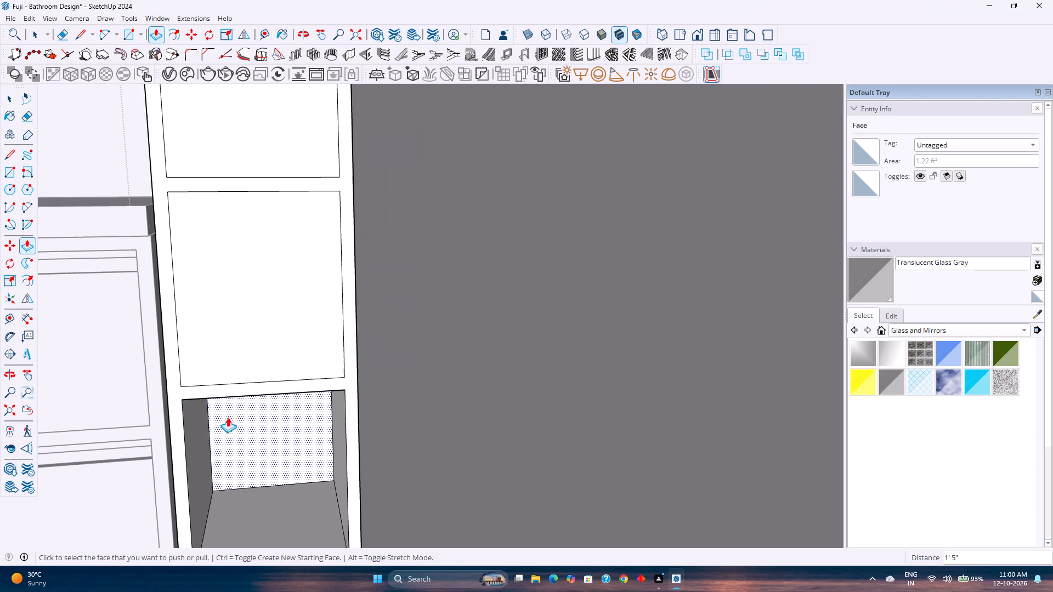
middle_click_drag(228, 417, 298, 526)
double_click(338, 460)
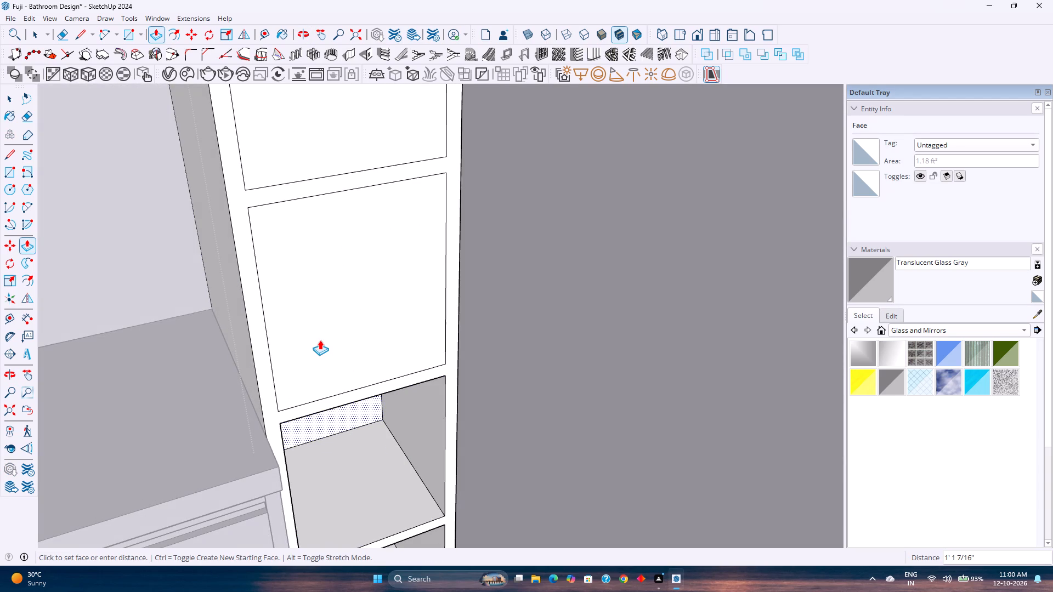
key("Escape")
double_click(352, 457)
double_click(327, 341)
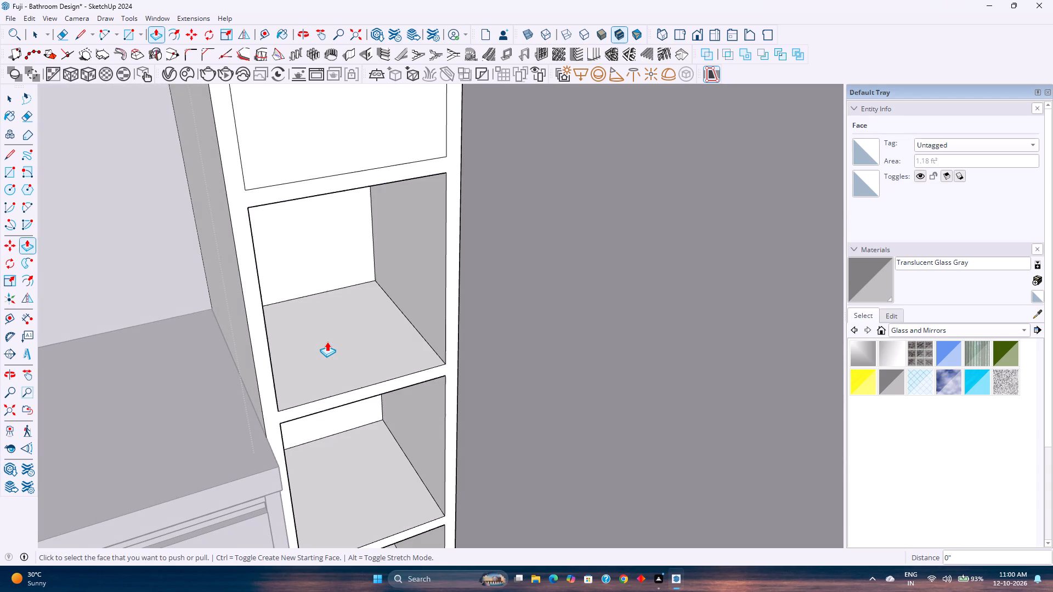
scroll(327, 341, "down", 3)
middle_click_drag(325, 342, 405, 511, "shift")
double_click(406, 369)
middle_click_drag(406, 368, 464, 520, "shift")
double_click(466, 406)
middle_click_drag(470, 396, 431, 563, "shift")
double_click(469, 418)
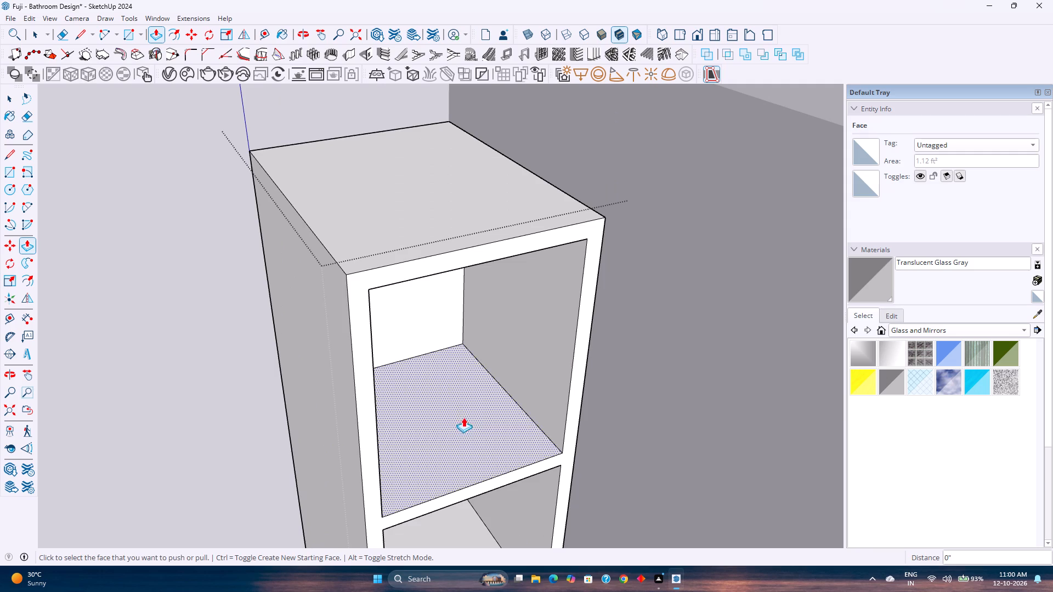
key("space")
Finish editing inside the tall cabinet group and return to the enclosing room group.
scroll(462, 417, "down", 1)
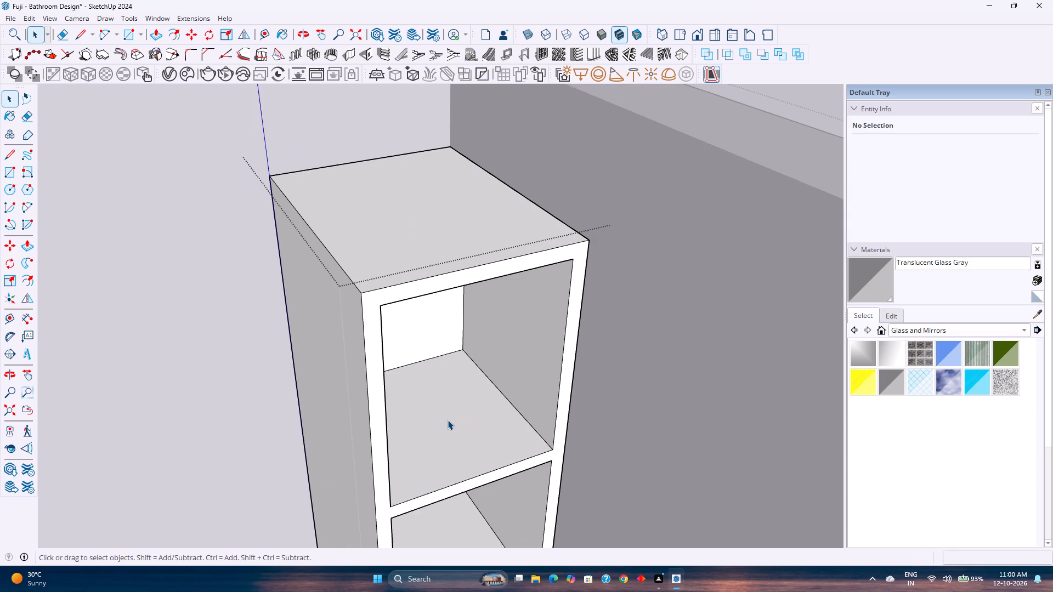
scroll(448, 420, "down", 8)
middle_click_drag(445, 440, 410, 361)
scroll(409, 360, "down", 13)
middle_click_drag(408, 360, 387, 290)
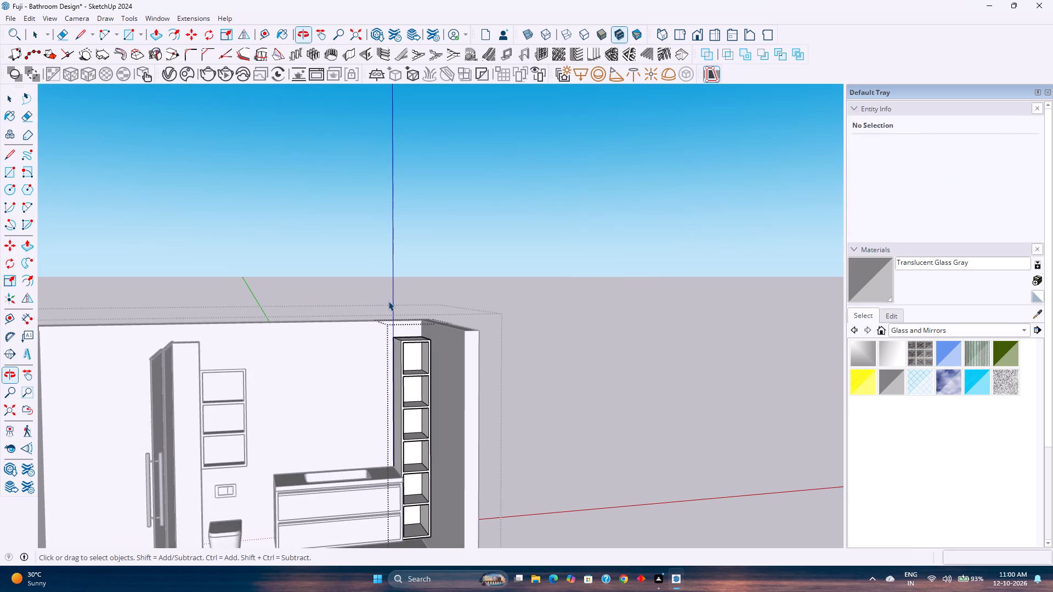
key("Escape")
Examine the open-shelved tall cabinet beside the vanity within the whole bathroom from several viewpoints.
scroll(401, 345, "down", 1)
middle_click_drag(321, 457, 410, 370, "shift")
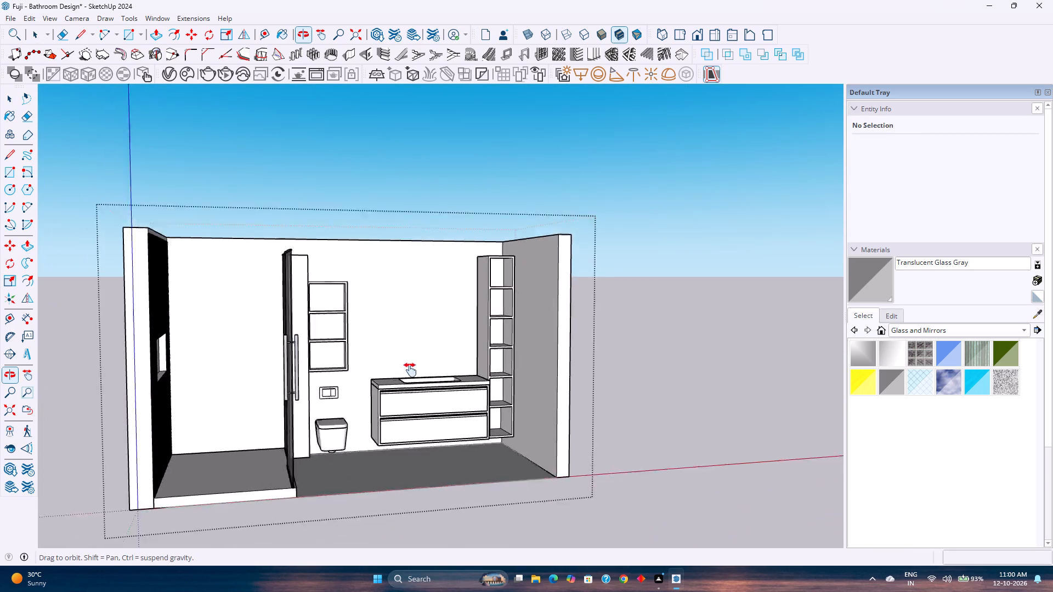
middle_click_drag(410, 370, 407, 382, "shift")
middle_click_drag(486, 427, 462, 437)
middle_click_drag(474, 404, 415, 463, "shift")
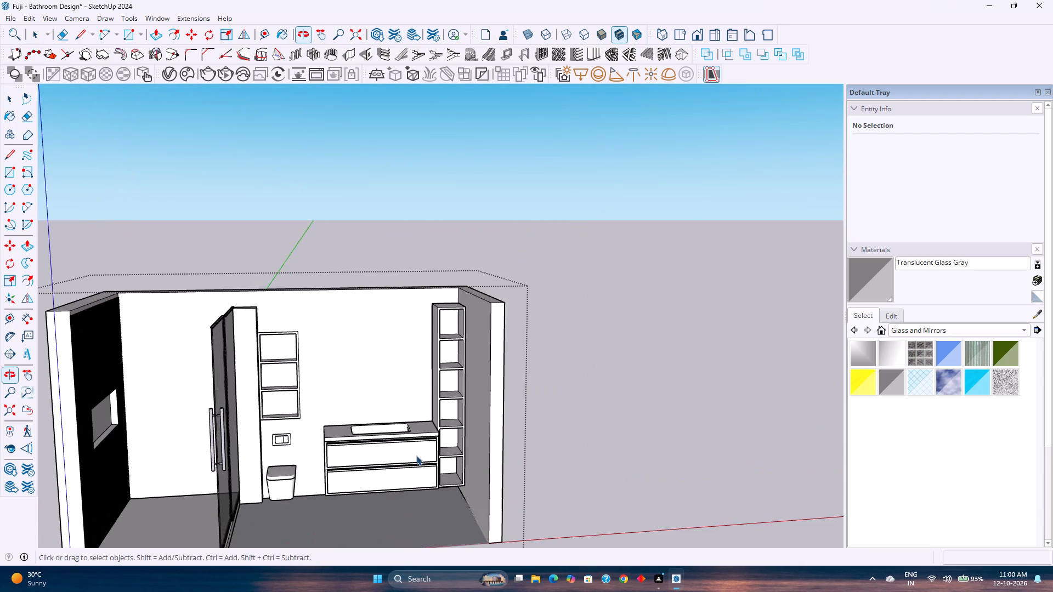
middle_click_drag(424, 438, 431, 413)
middle_click_drag(396, 476, 371, 432)
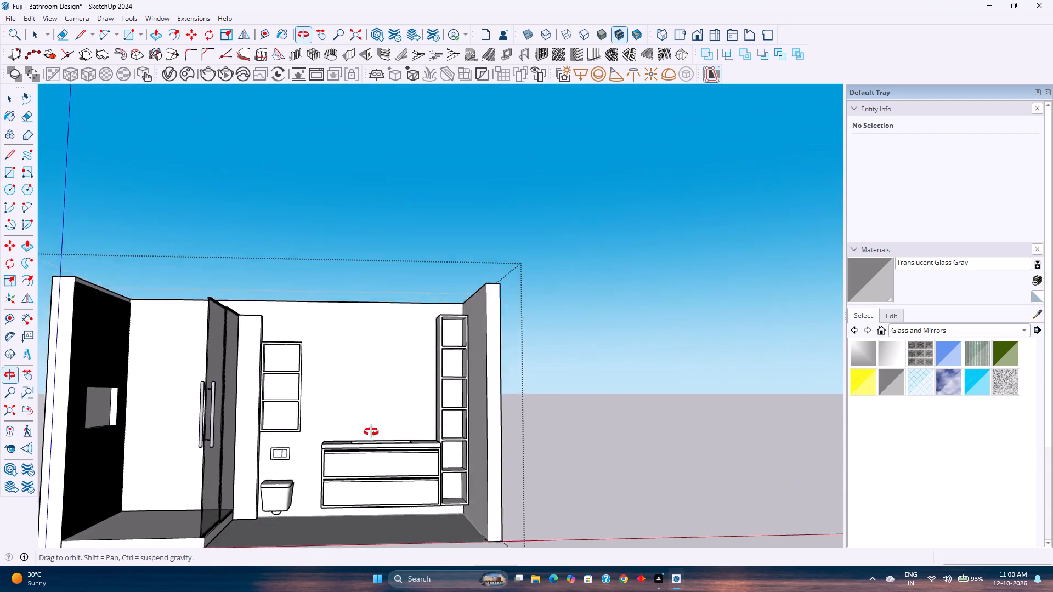
Place a vertical guide on the back wall, 1' from the wall shelf's side edge, aligned with the vanity's near end.
middle_click_drag(371, 432, 382, 398)
scroll(379, 401, "up", 4)
middle_click_drag(379, 401, 366, 474)
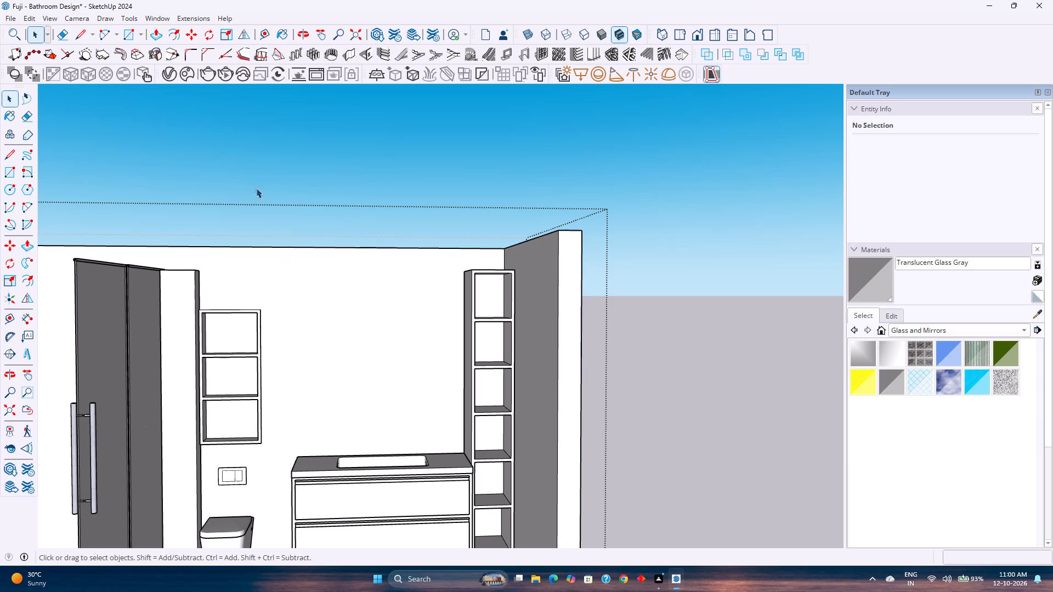
left_click(257, 33)
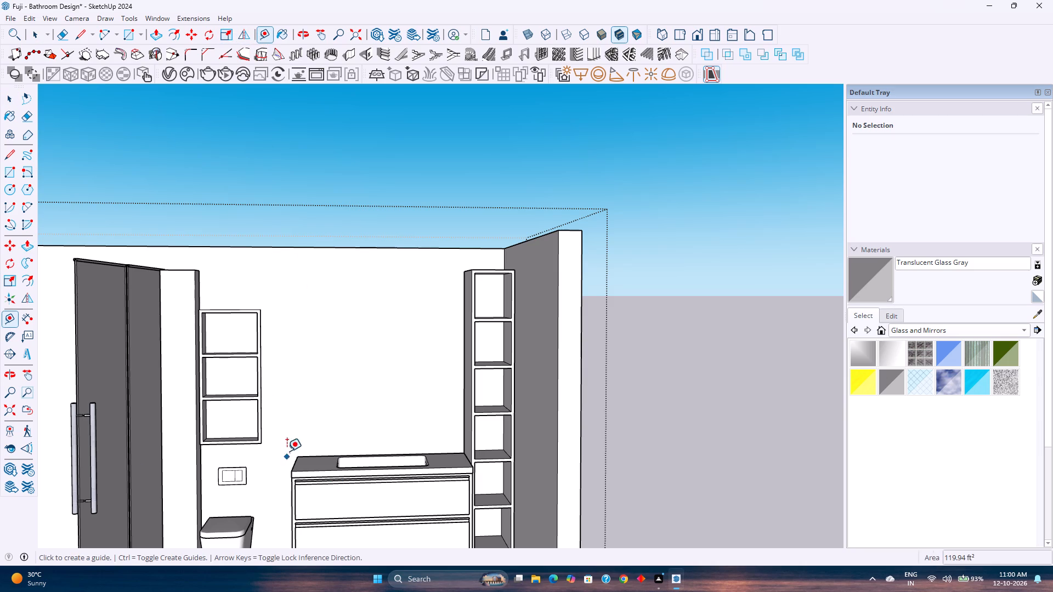
scroll(296, 415, "up", 5)
key("space")
double_click(322, 379)
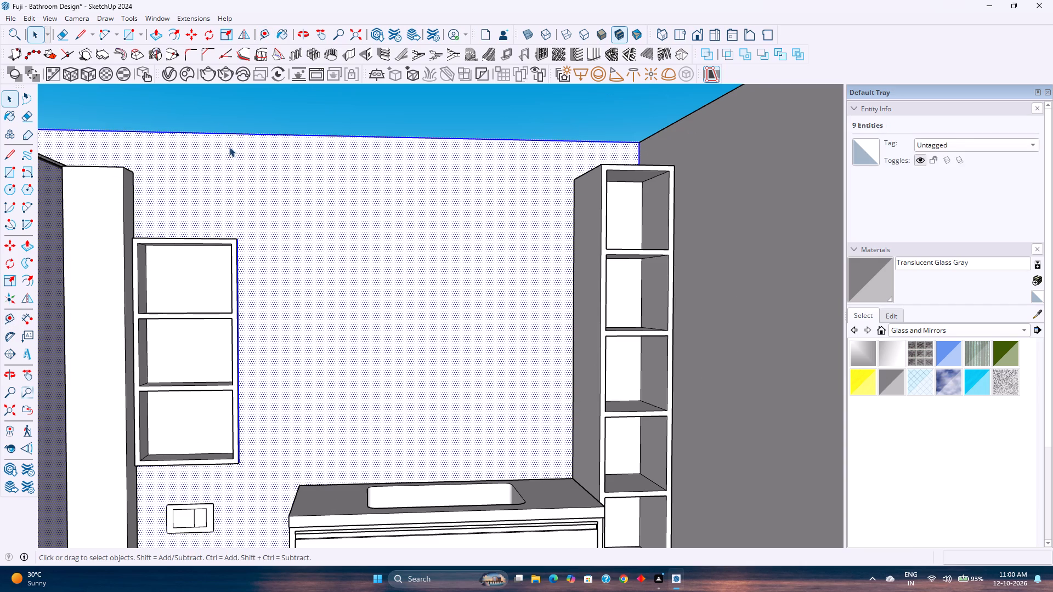
left_click(258, 37)
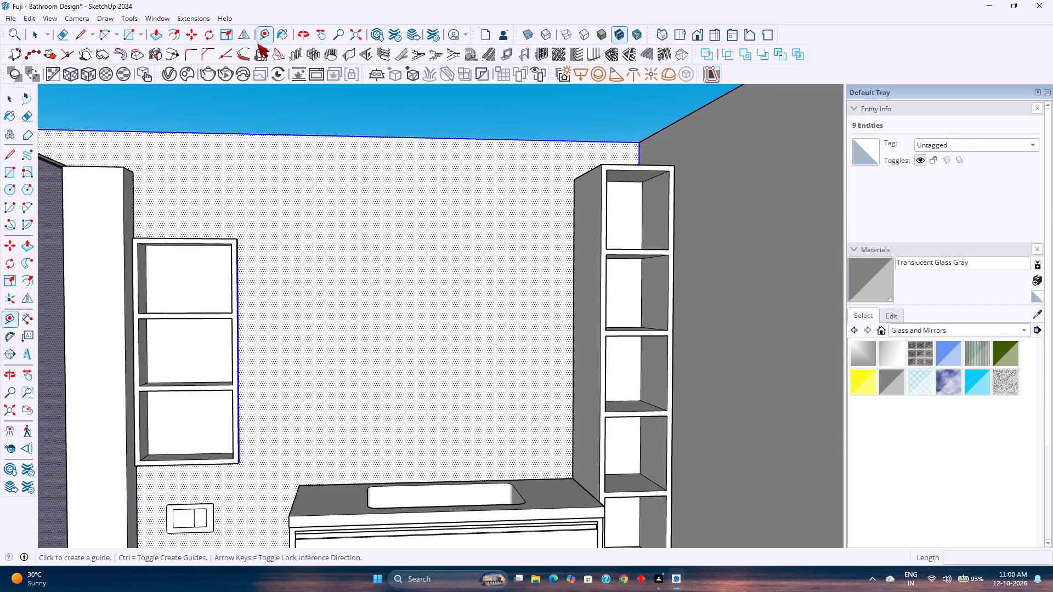
scroll(252, 312, "up", 8)
middle_click_drag(237, 308, 224, 314)
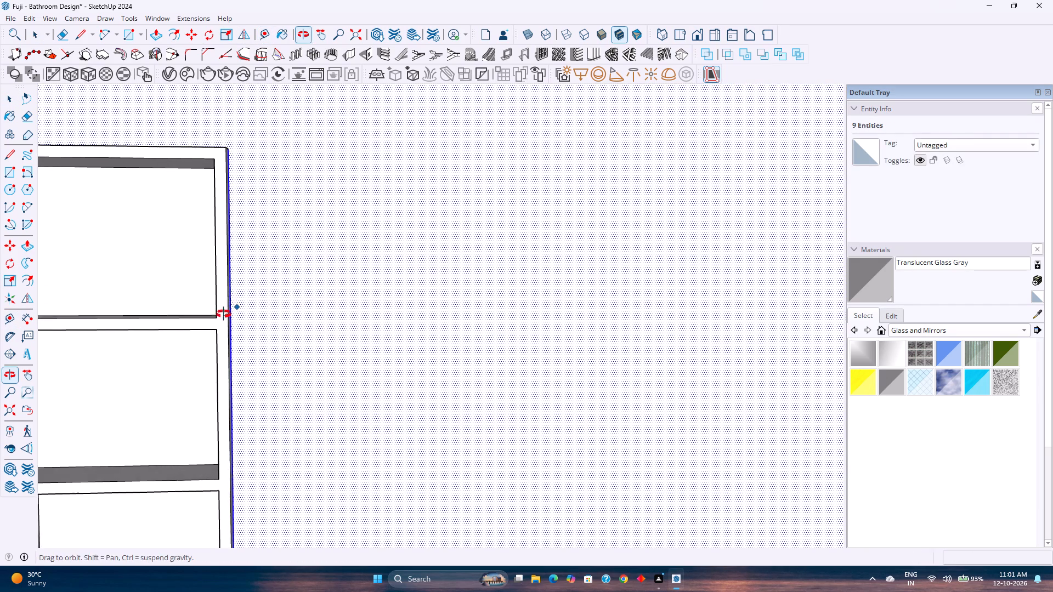
middle_click_drag(224, 314, 222, 314)
left_click(233, 299)
scroll(313, 284, "down", 11)
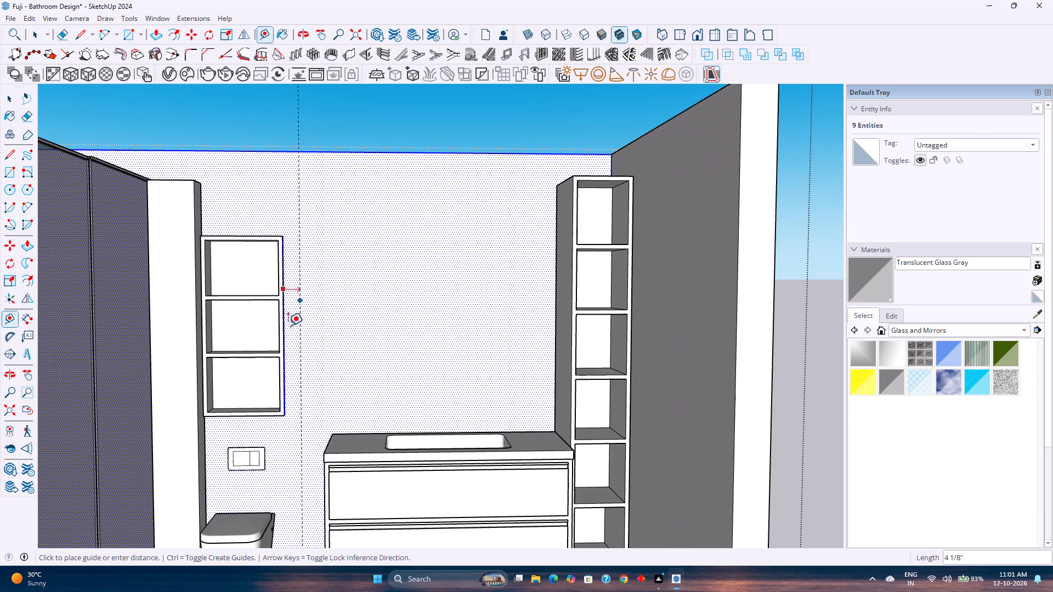
left_click(333, 433)
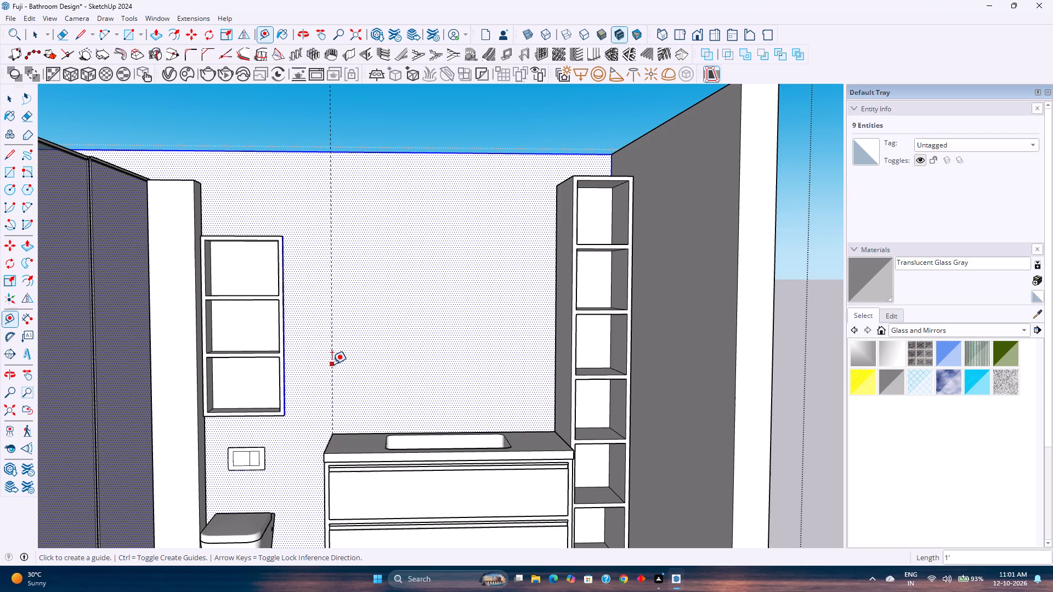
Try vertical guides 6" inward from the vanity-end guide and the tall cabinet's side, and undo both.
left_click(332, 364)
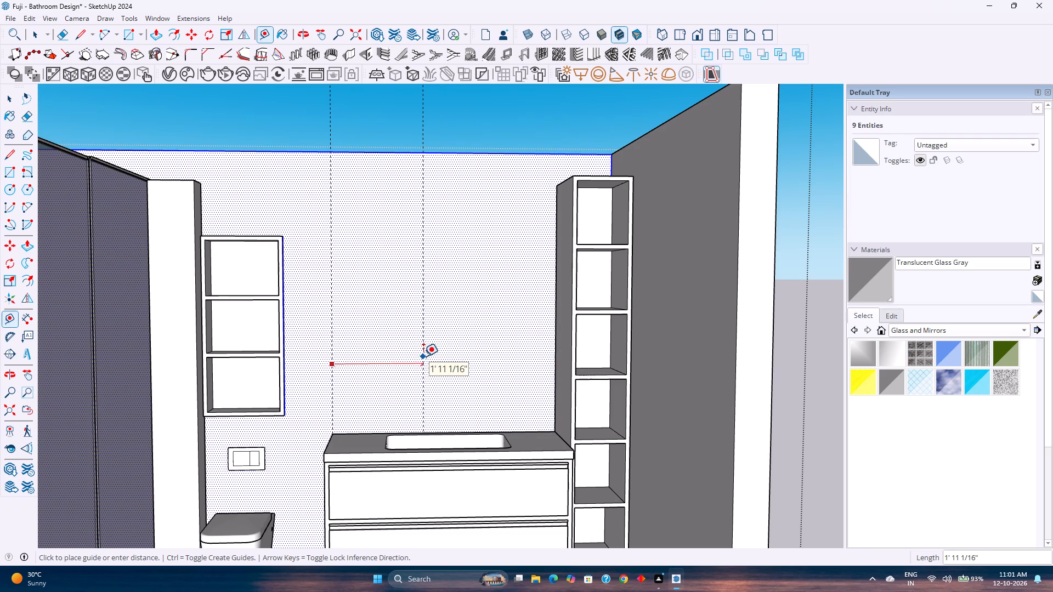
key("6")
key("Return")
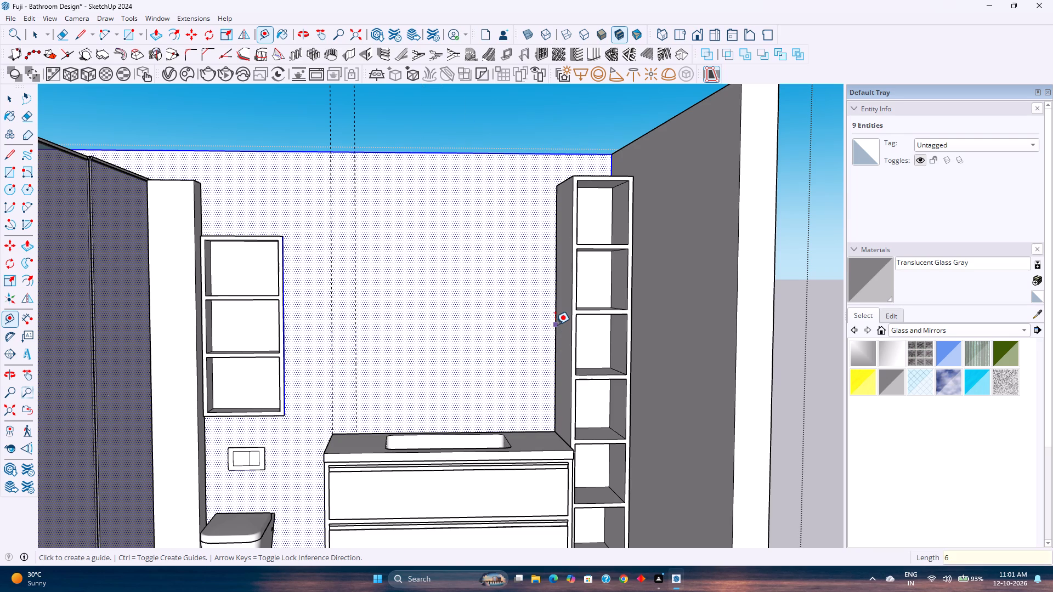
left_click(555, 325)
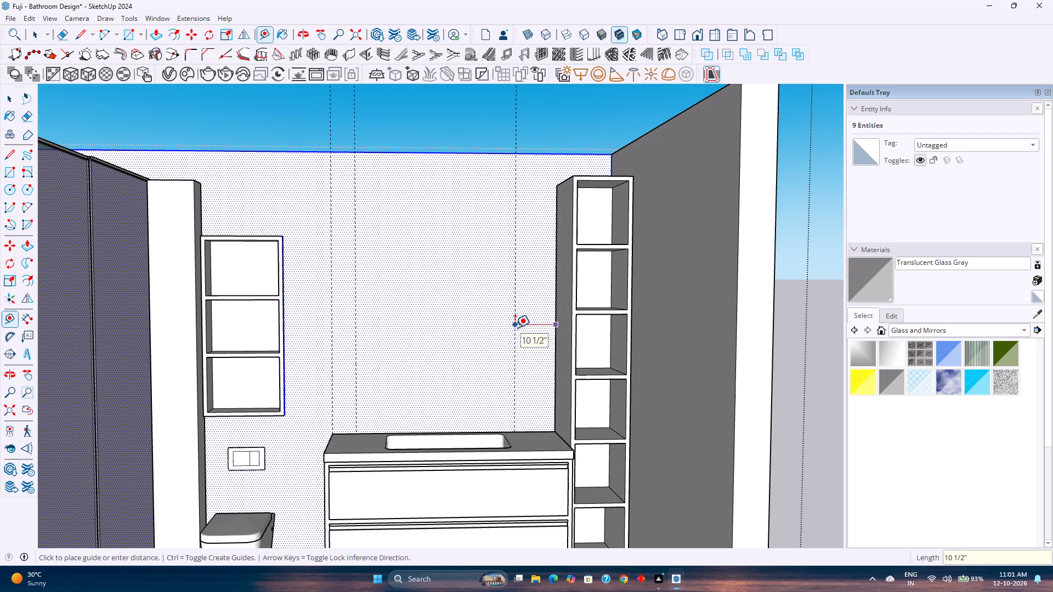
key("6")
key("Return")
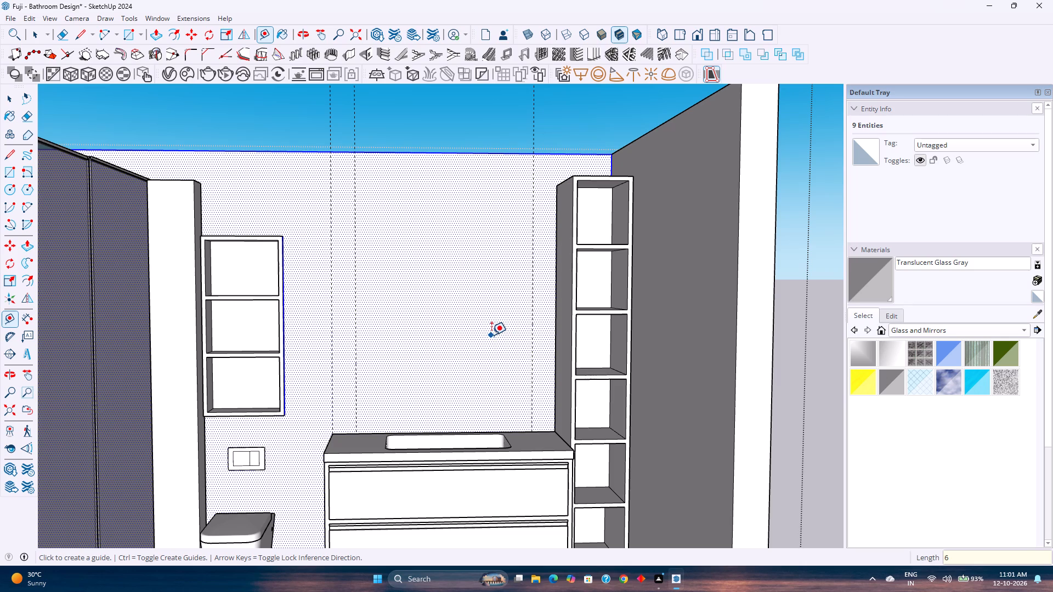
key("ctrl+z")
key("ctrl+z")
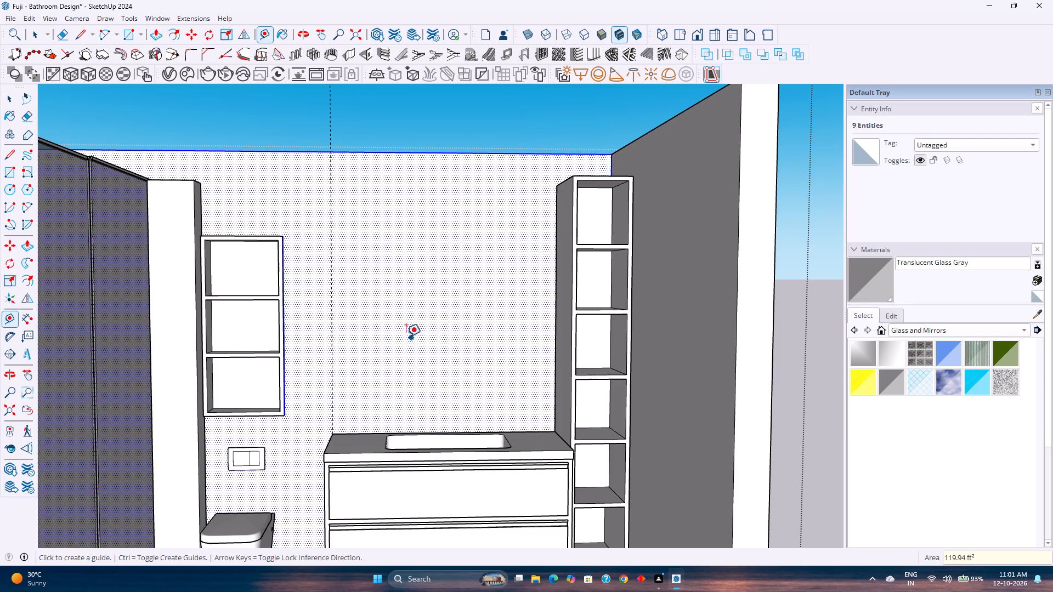
Place vertical guides 9" inward from the tall cabinet's side and from the vanity-end guide.
left_click(554, 286)
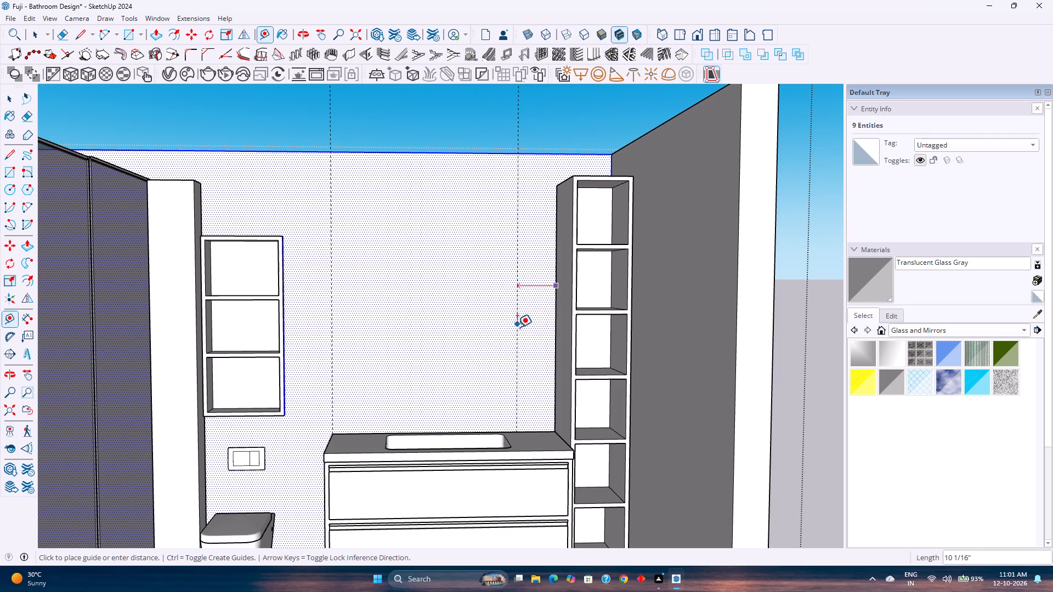
key("9")
key("Return")
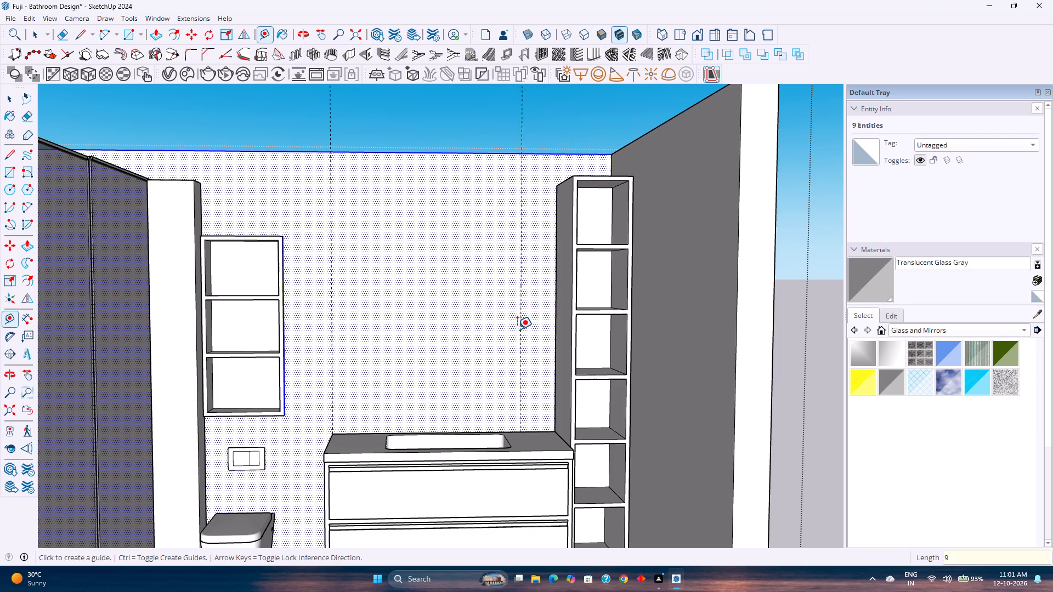
left_click(334, 322)
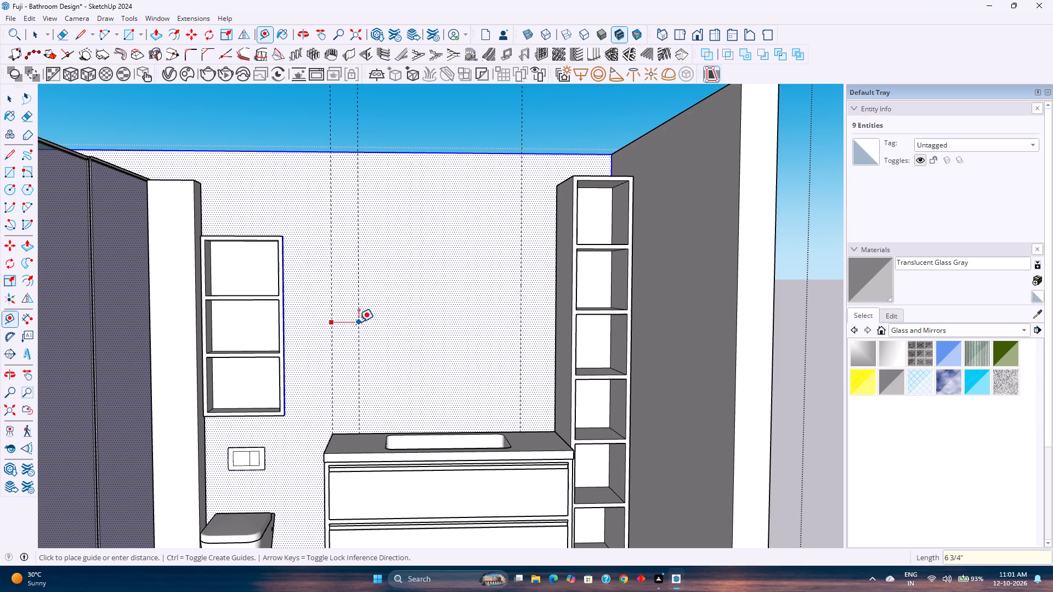
key("9")
key("Return")
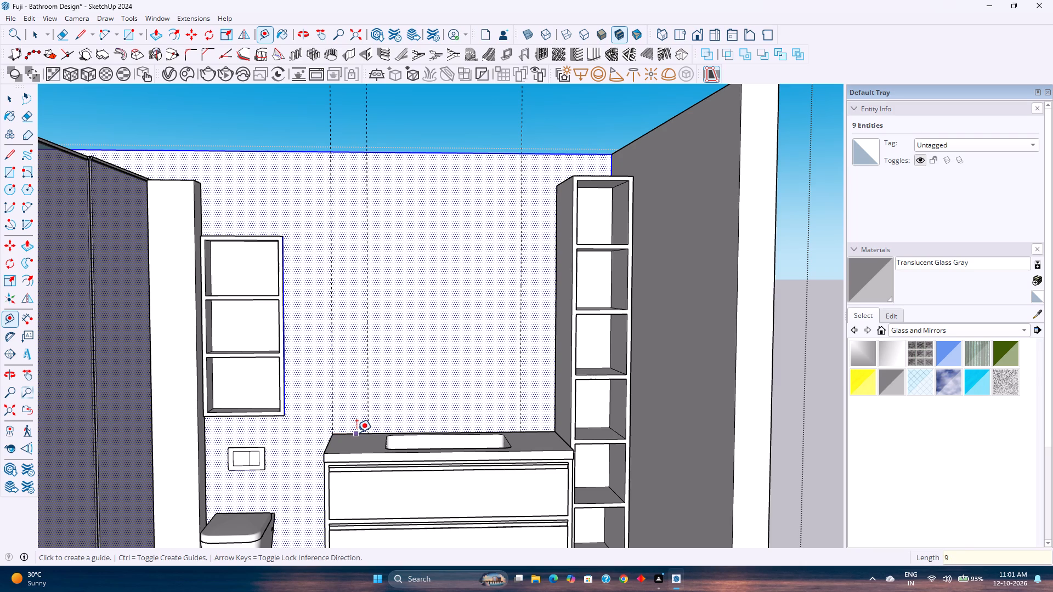
Place a horizontal guide 10" above the vanity countertop's back edge and revise its offset to 9".
left_click(354, 431)
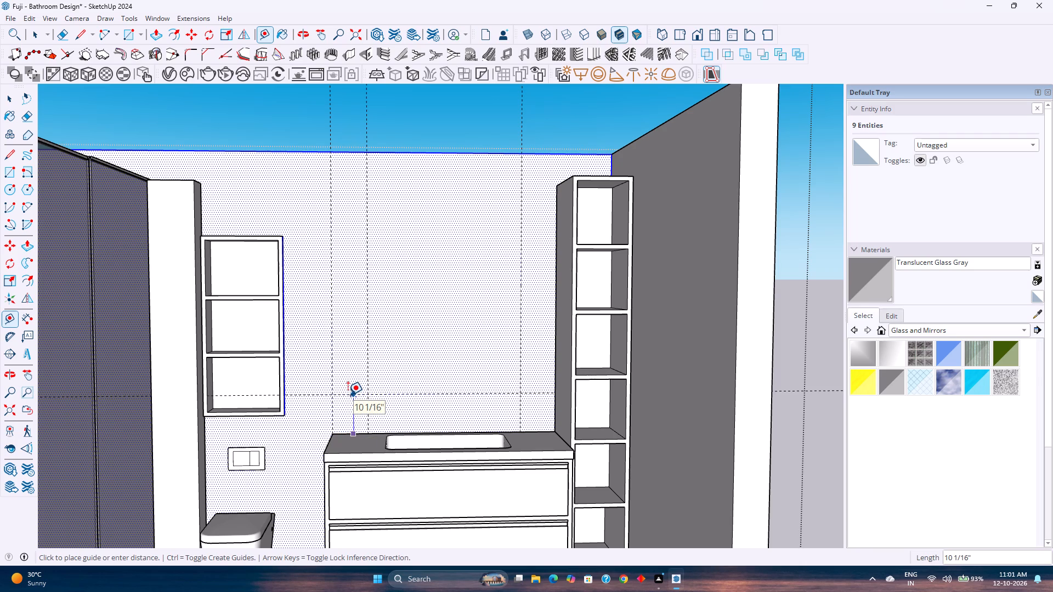
type("10")
key("Return")
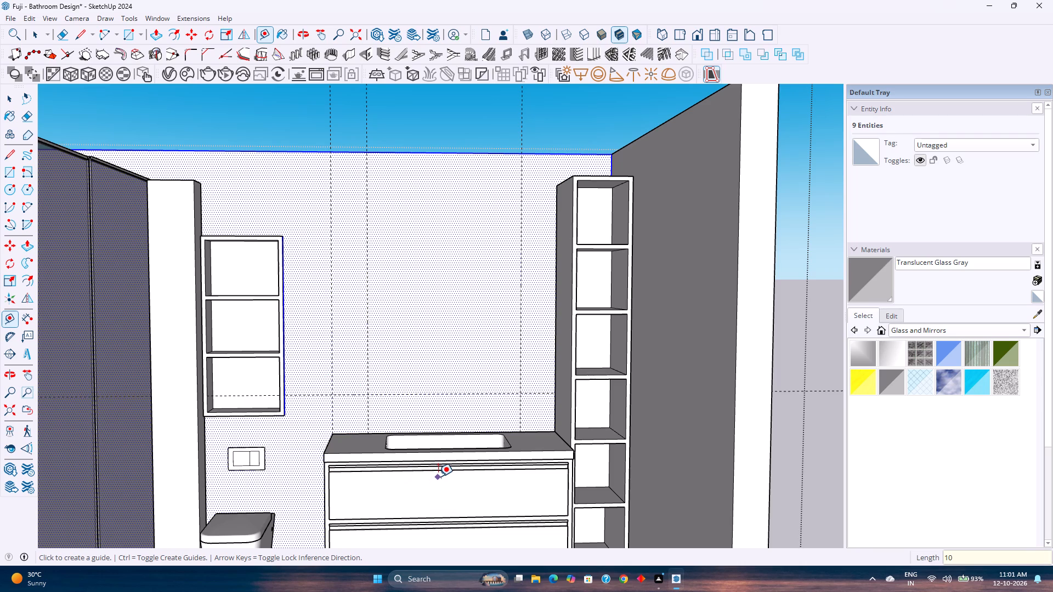
scroll(448, 494, "down", 2)
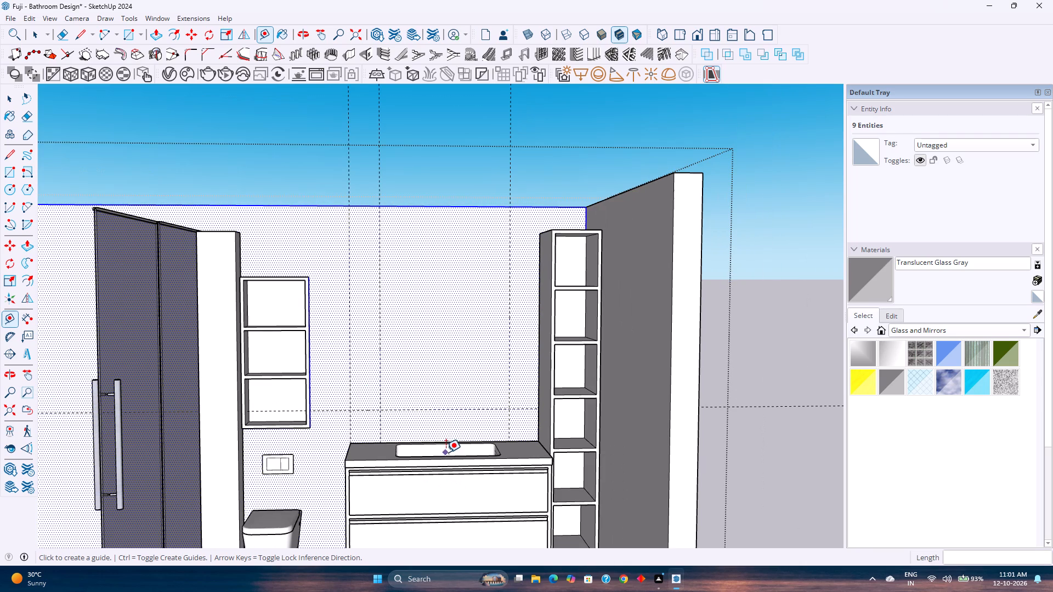
key("9")
key("Return")
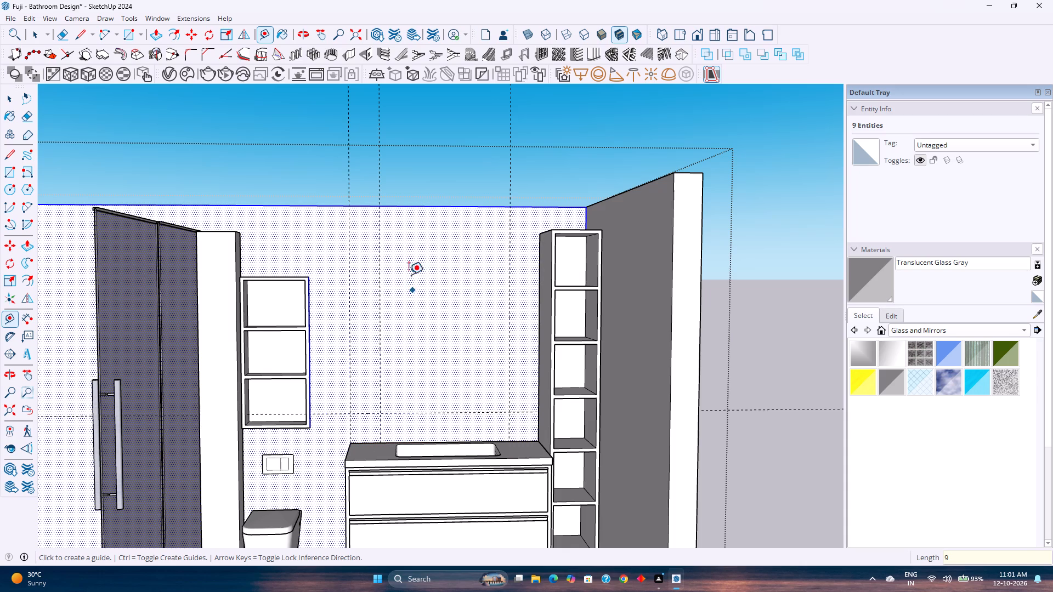
Add a second horizontal guide on the back wall, level with the top of the wall shelf.
left_click(427, 413)
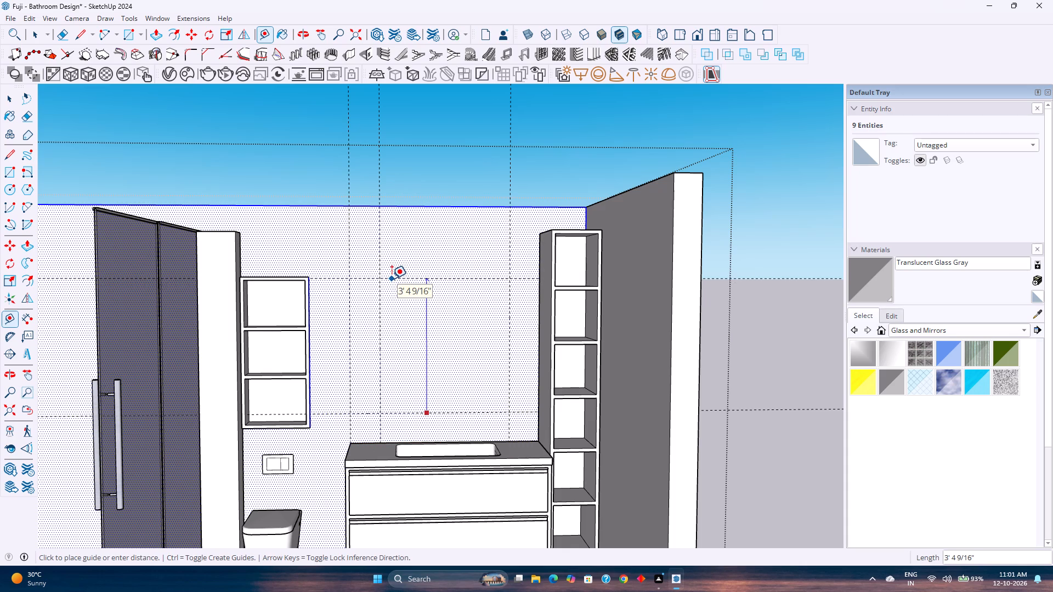
scroll(307, 282, "up", 3)
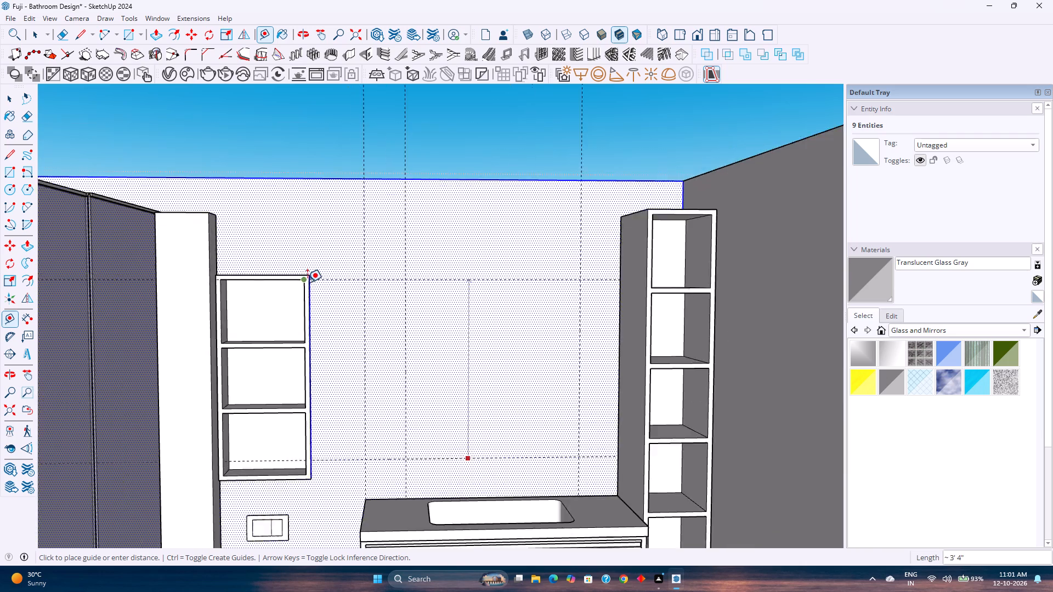
scroll(307, 282, "up", 12)
middle_click_drag(315, 274, 234, 318)
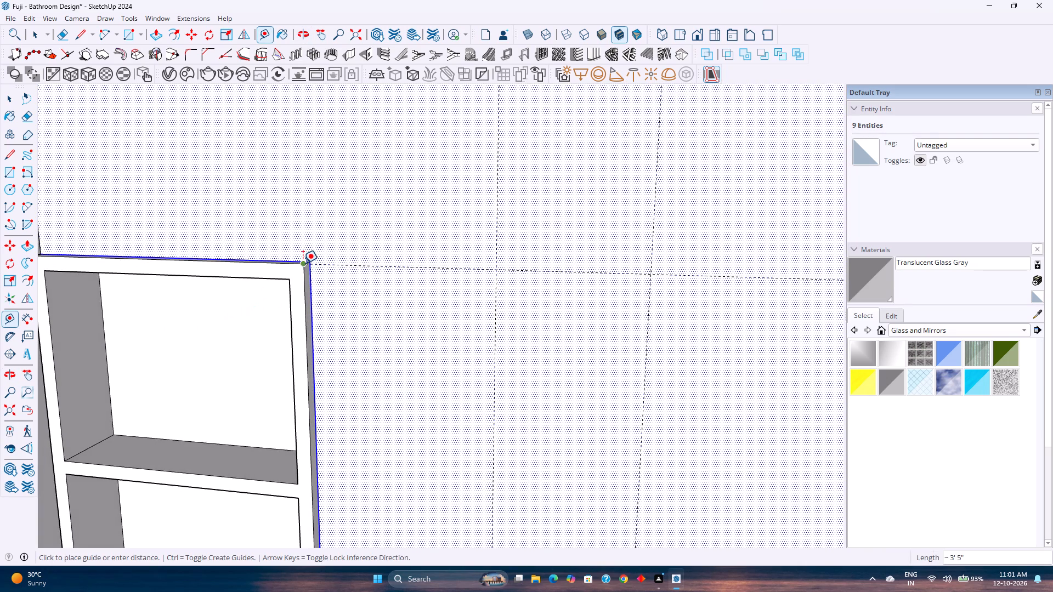
left_click(310, 259)
Draw a rectangle on the wall above the vanity between the inner vertical guides and the two horizontal guides.
scroll(388, 280, "down", 7)
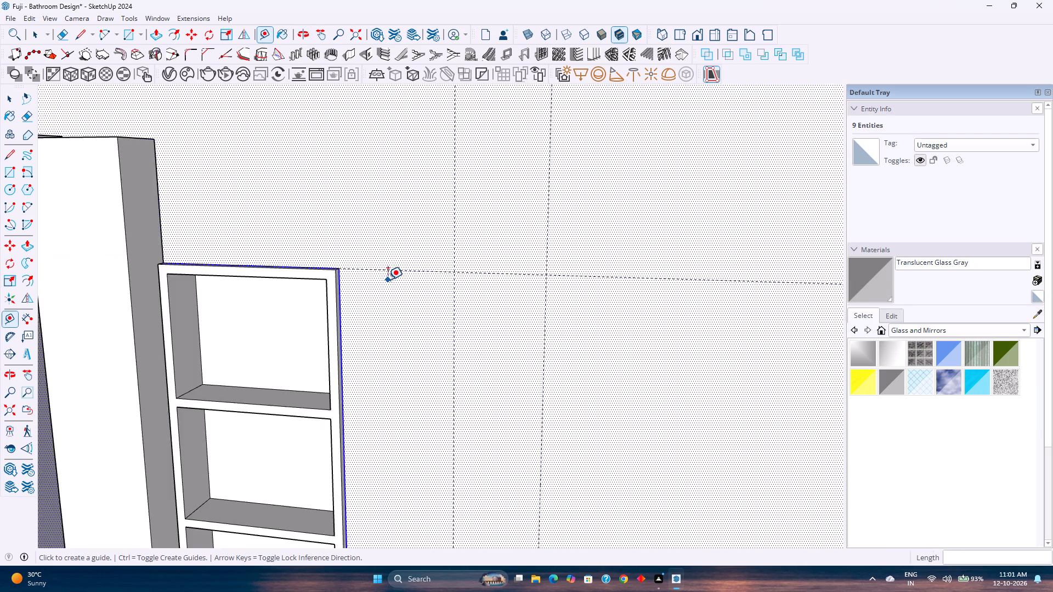
scroll(388, 280, "down", 8)
middle_click_drag(439, 325, 481, 265)
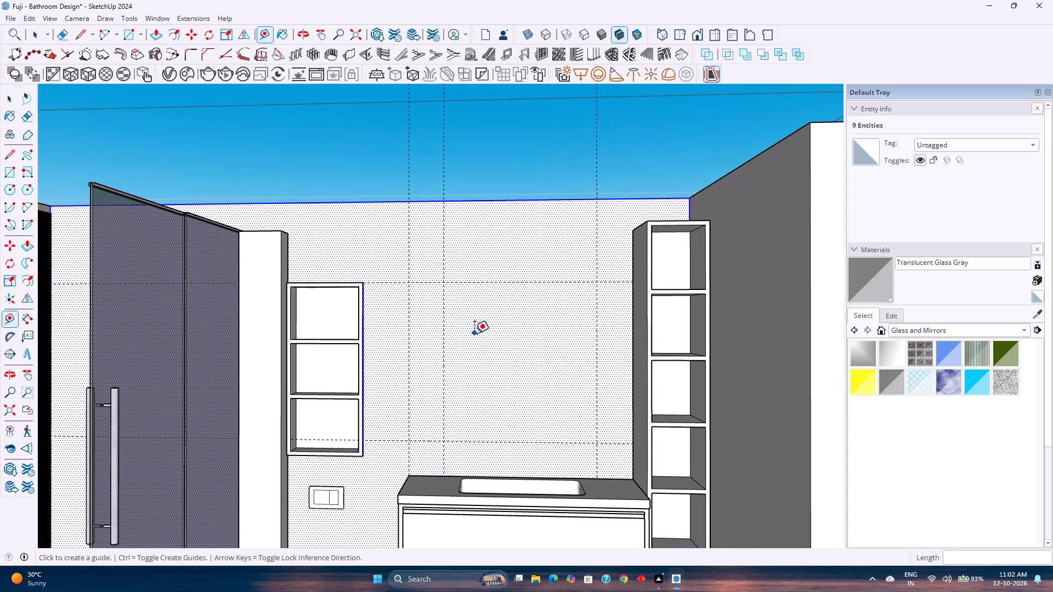
middle_click_drag(473, 330, 478, 305)
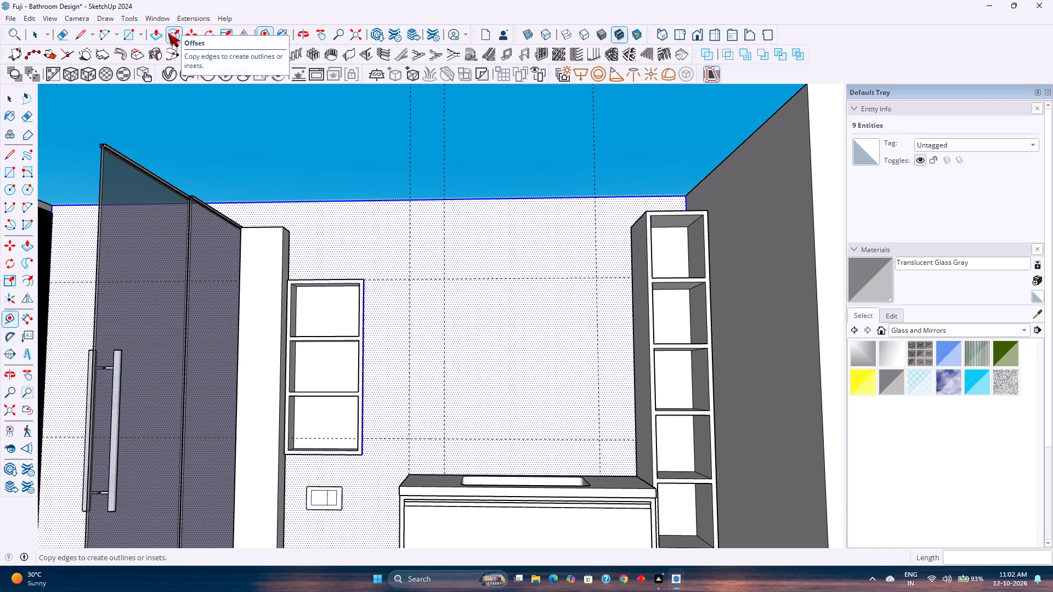
left_click(129, 34)
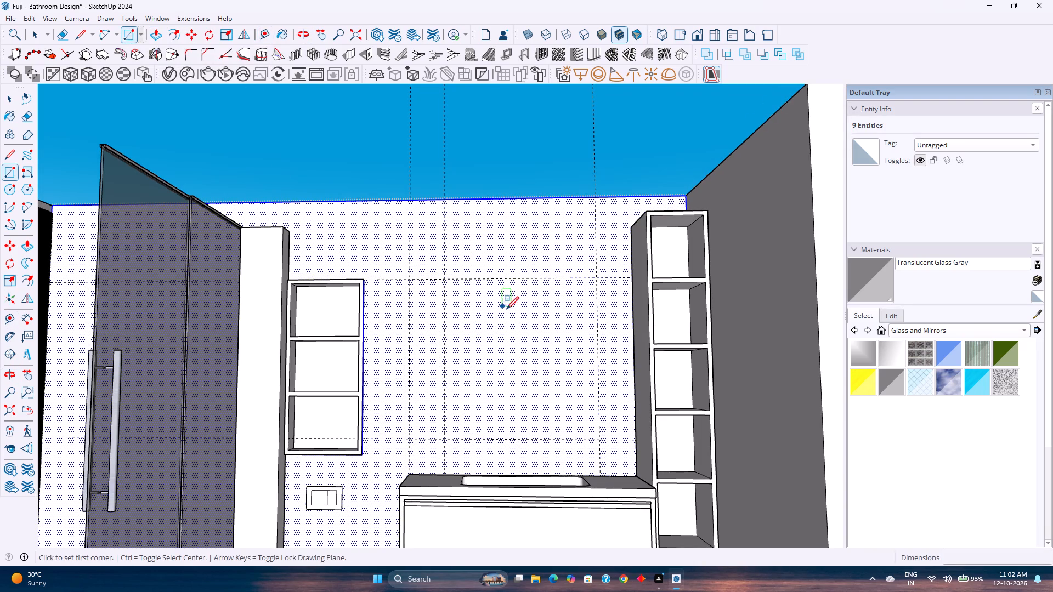
left_click(444, 282)
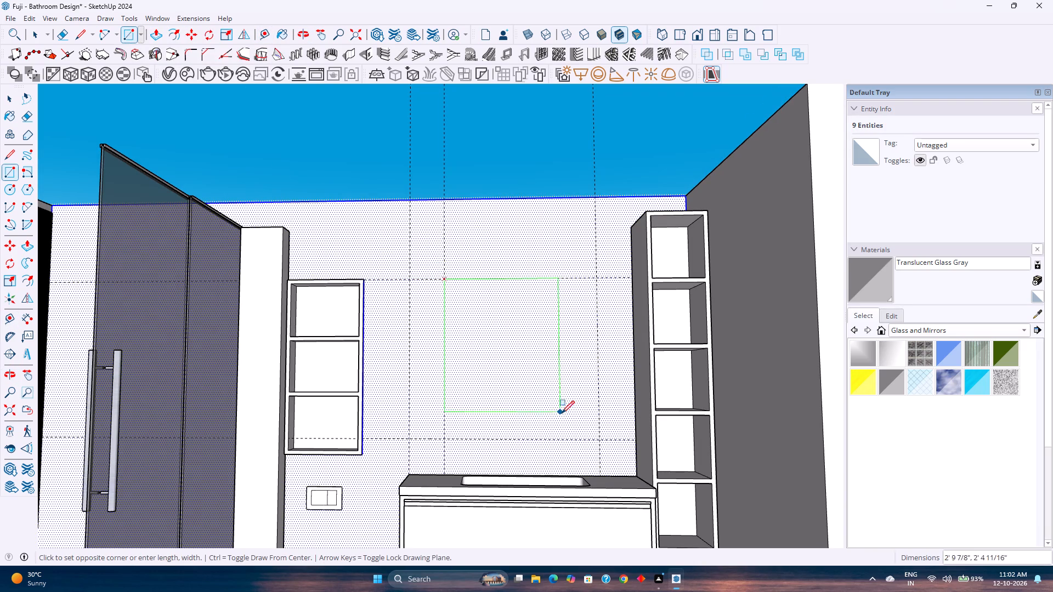
left_click(600, 438)
key("space")
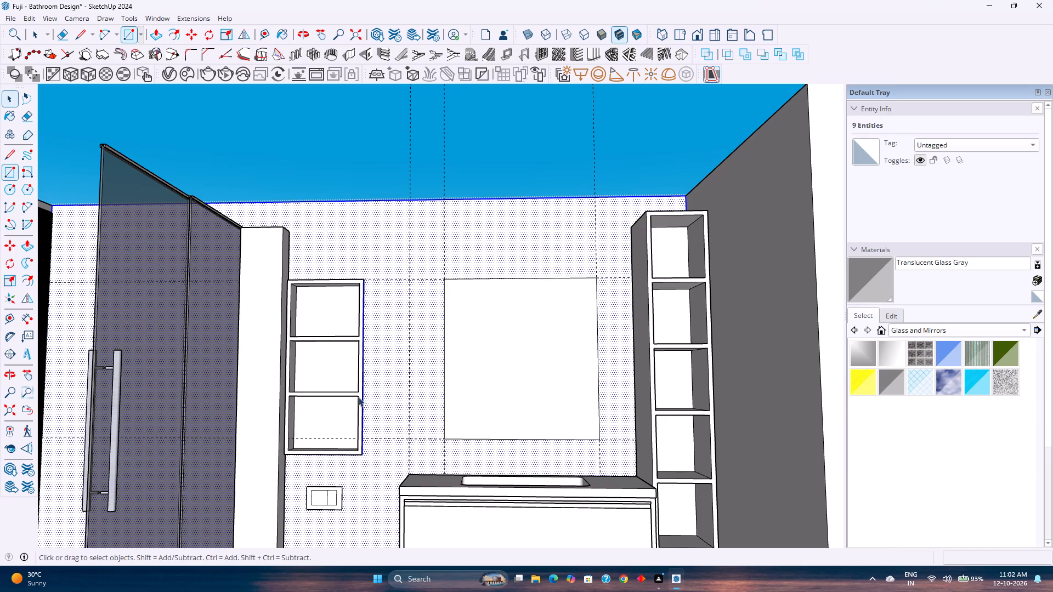
Delete all construction guides and clear the wall selection.
left_click(12, 15)
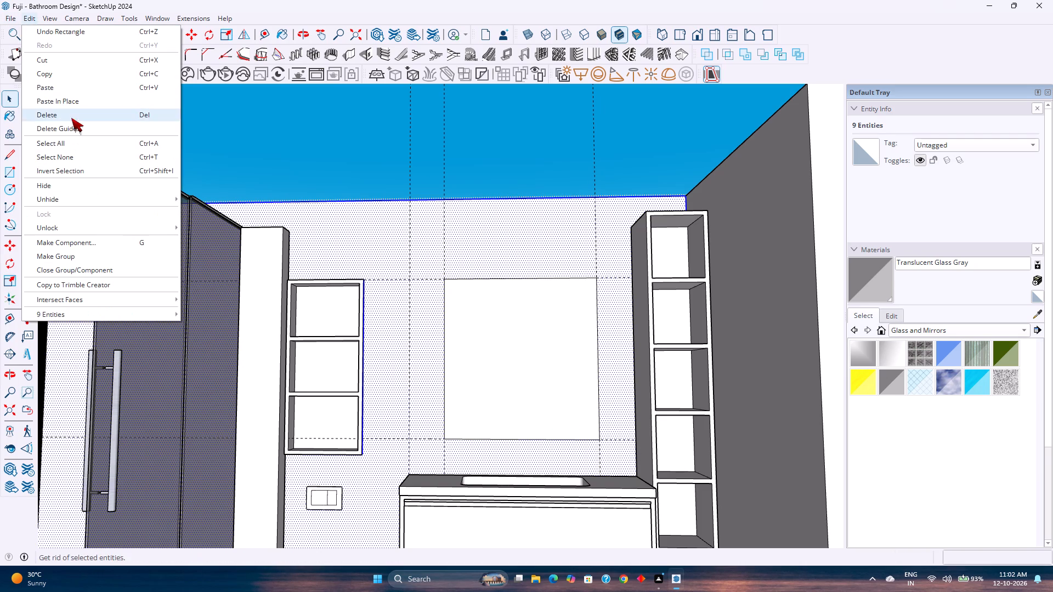
left_click(75, 126)
key("Escape")
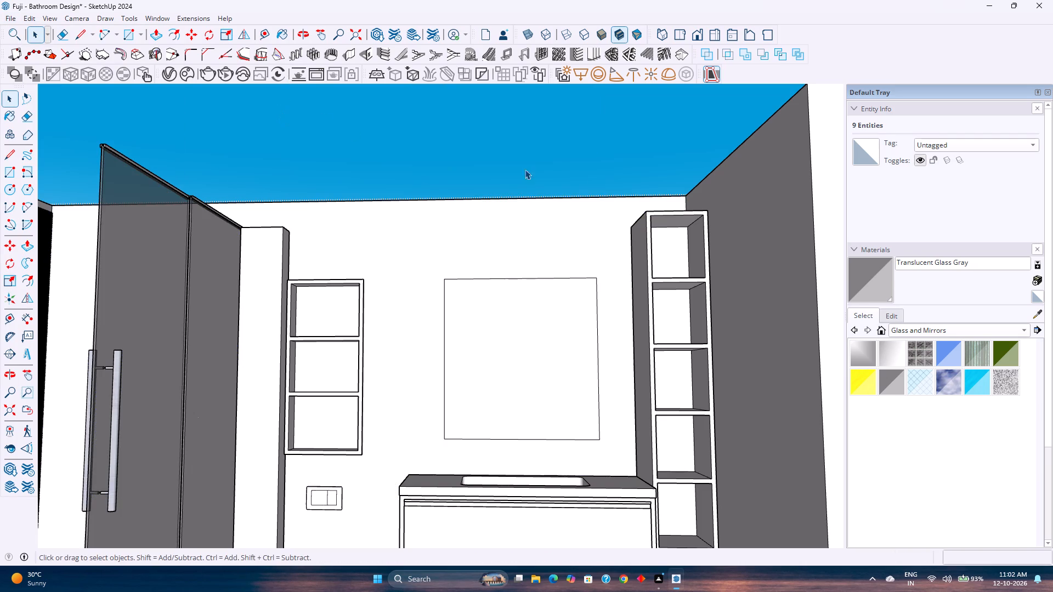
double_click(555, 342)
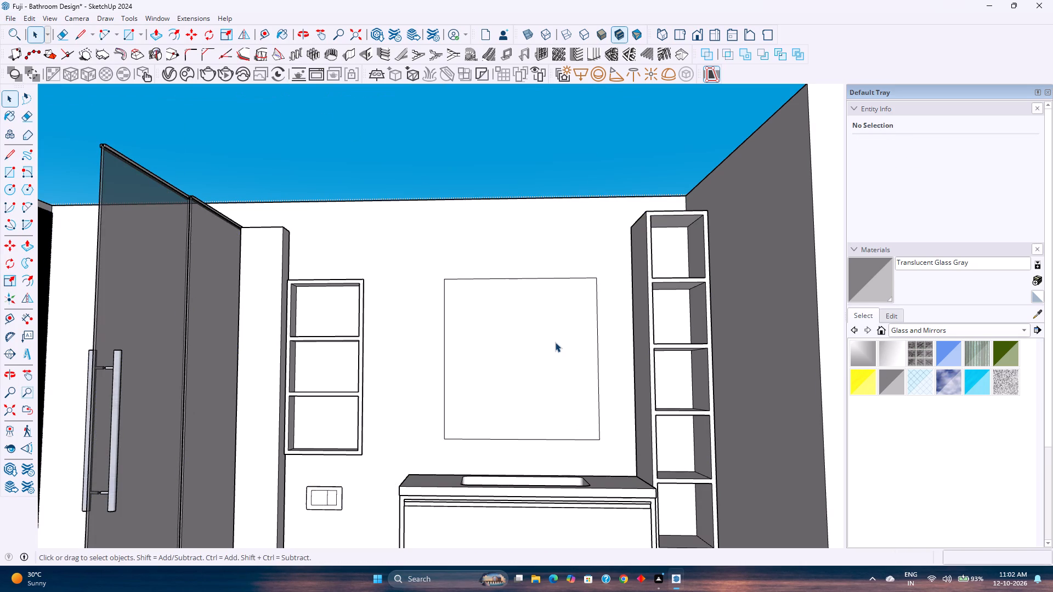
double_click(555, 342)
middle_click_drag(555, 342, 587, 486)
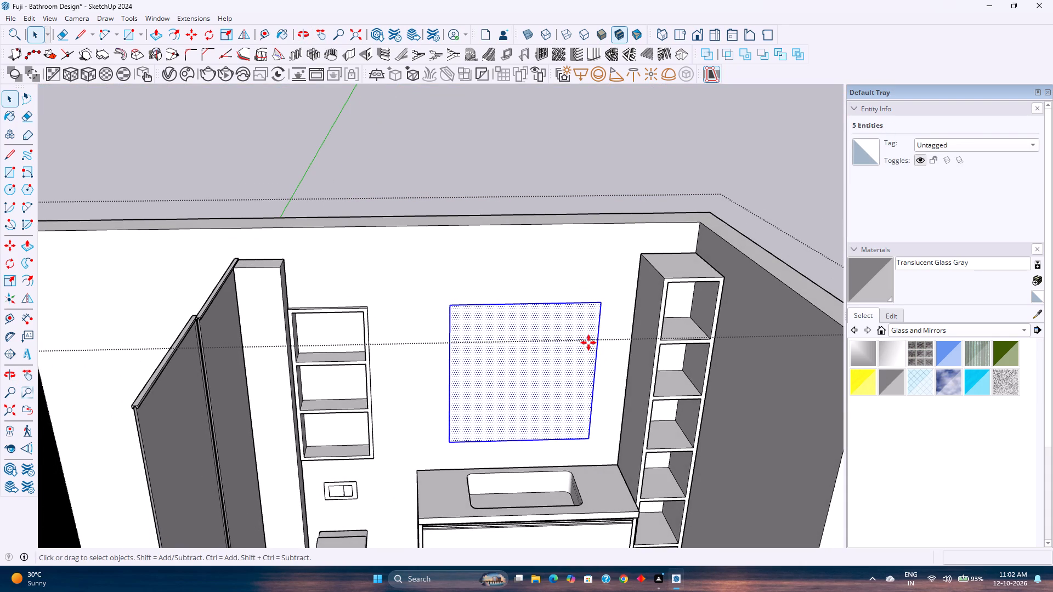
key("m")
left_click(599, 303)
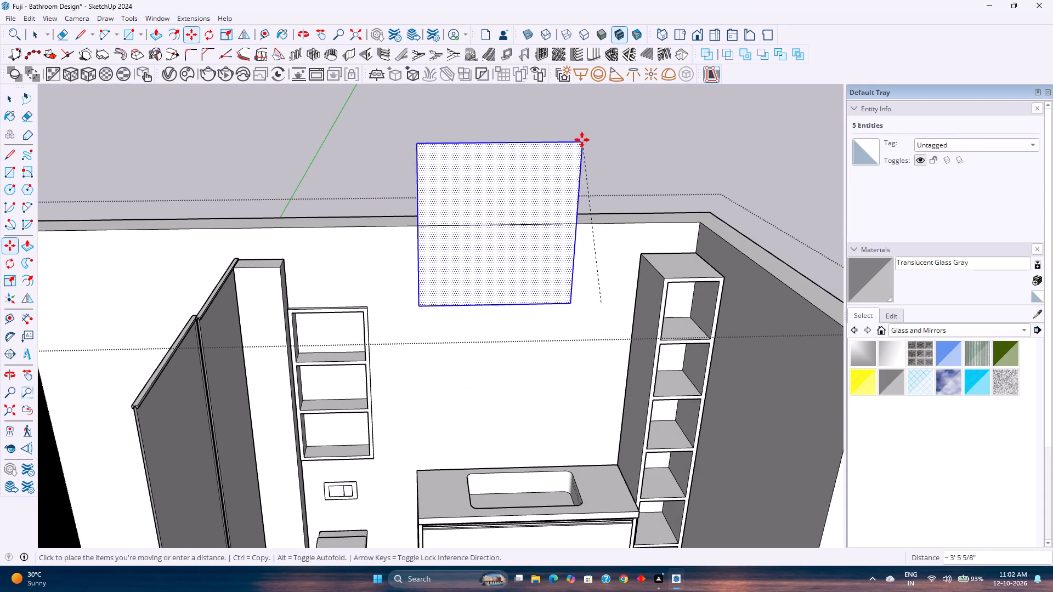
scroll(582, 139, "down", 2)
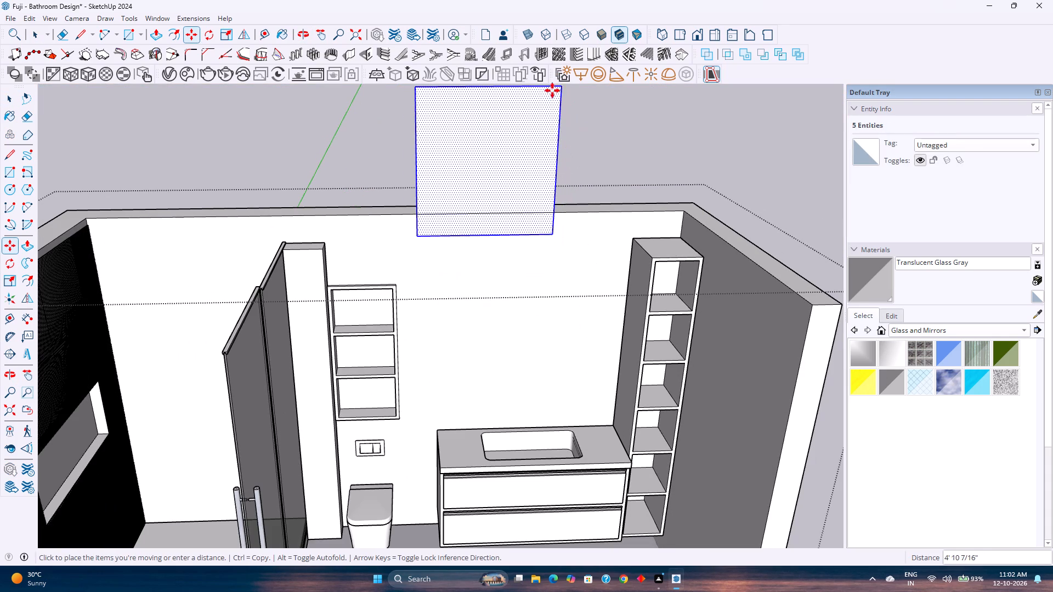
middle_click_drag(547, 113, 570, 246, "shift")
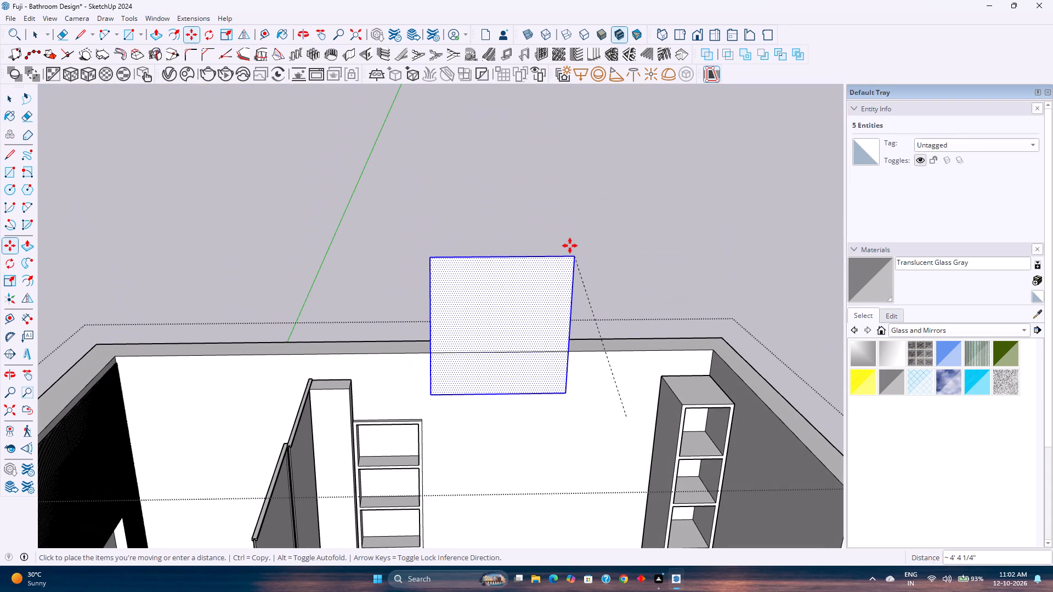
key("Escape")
Undo the deletion of the construction guides around the rectangle above the vanity.
key("ctrl+z")
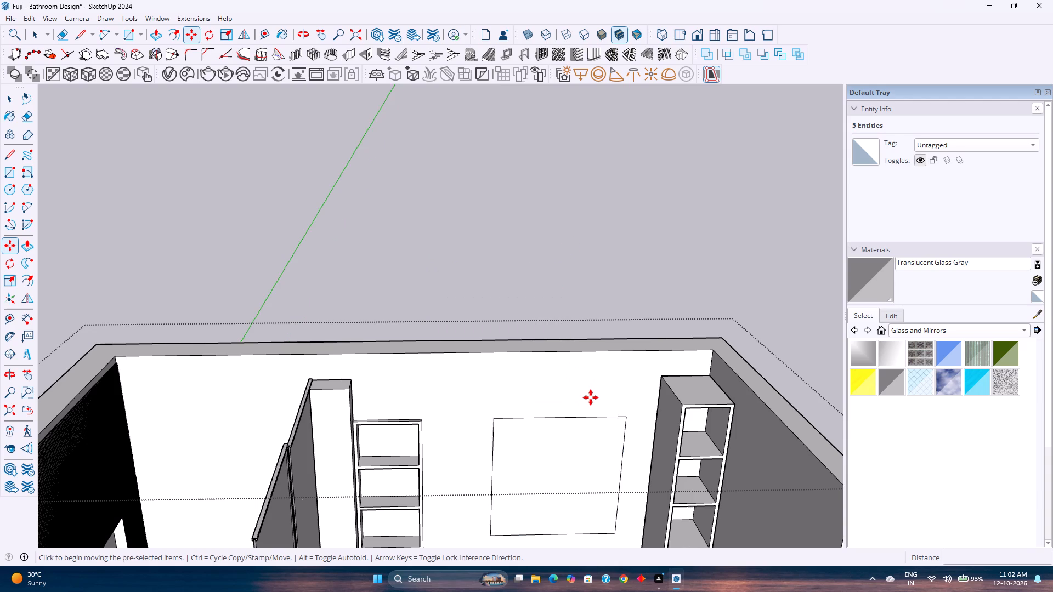
key("ctrl+z")
key("ctrl+z")
Move the rectangle above the vanity, face and edges together, about 6' 11" straight up clear of the wall and make it a group.
key("space")
double_click(601, 463)
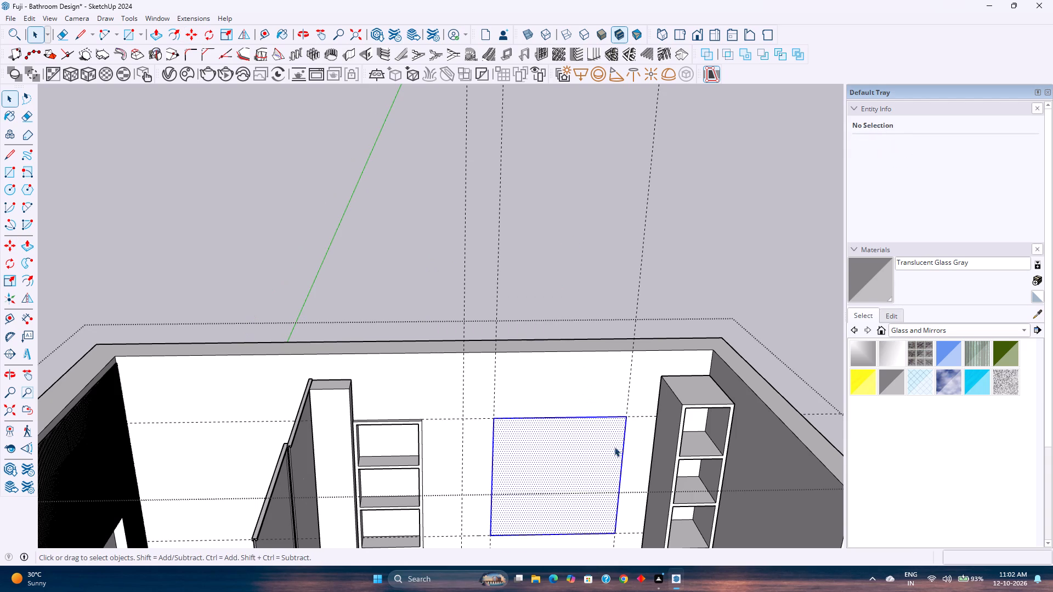
key("m")
left_click(628, 415)
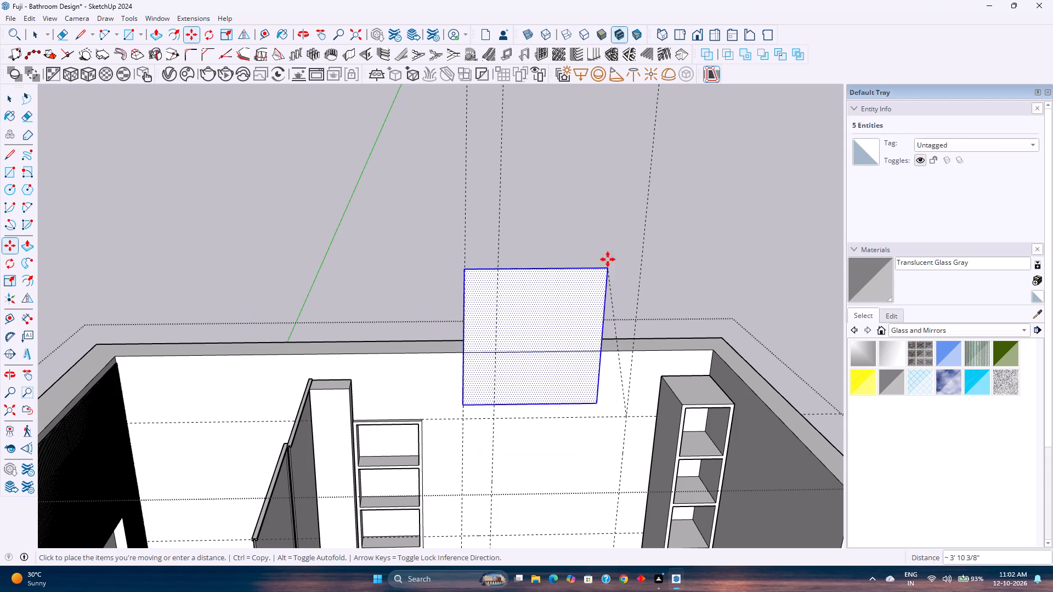
left_click(656, 127)
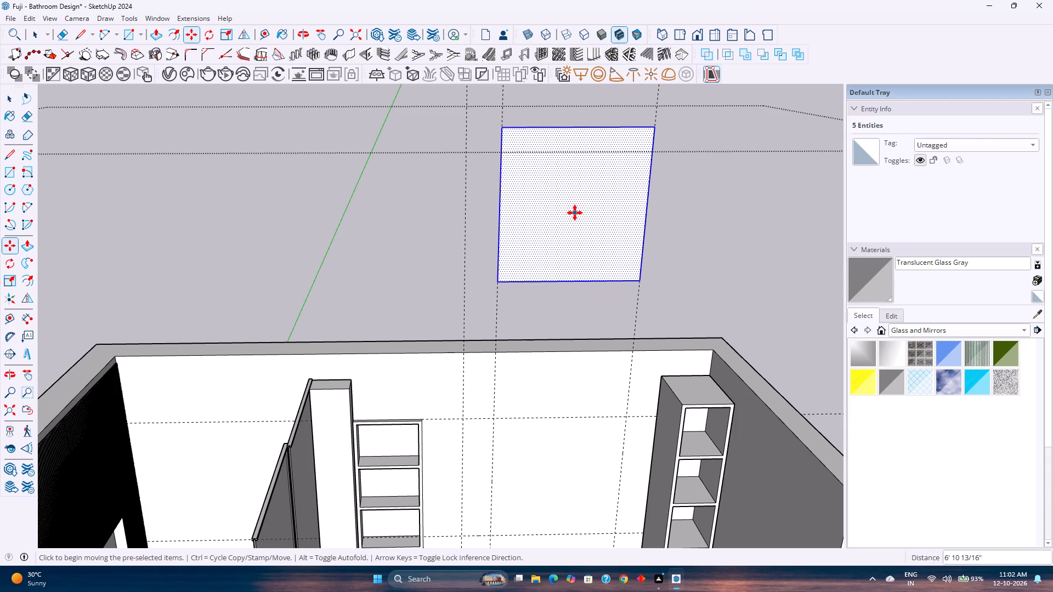
right_click(575, 213)
left_click(634, 319)
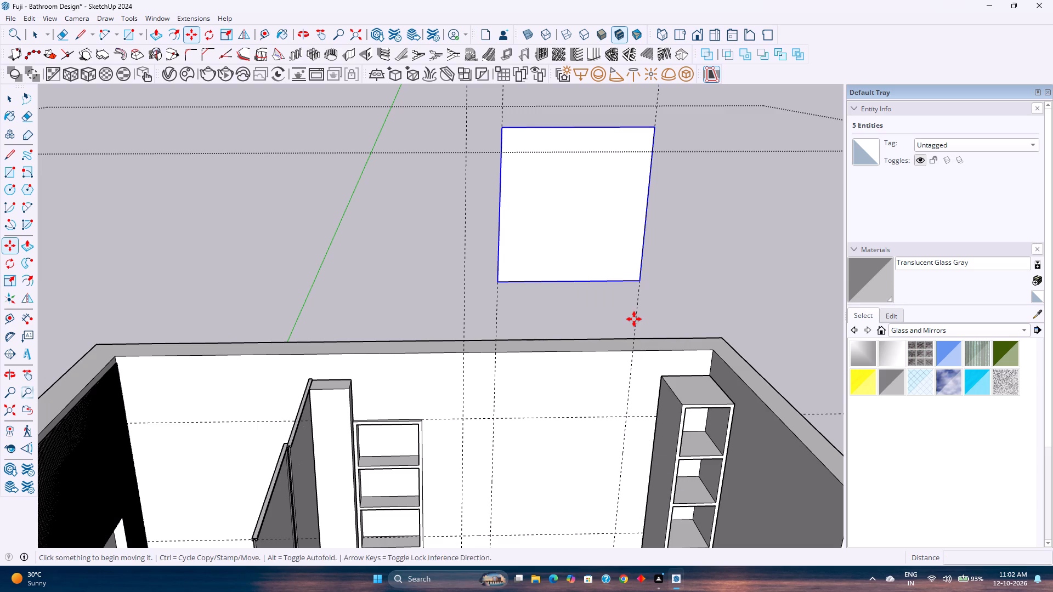
Move the grouped panel by its upper-right corner back to the guide intersection on the wall above the vanity.
key("m")
left_click(655, 128)
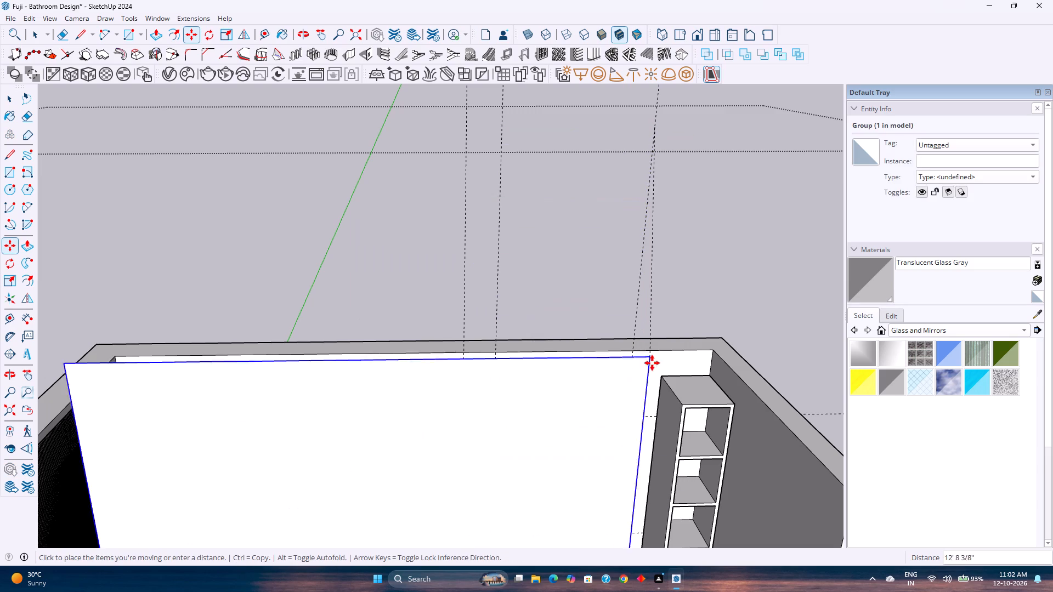
left_click(625, 416)
key("space")
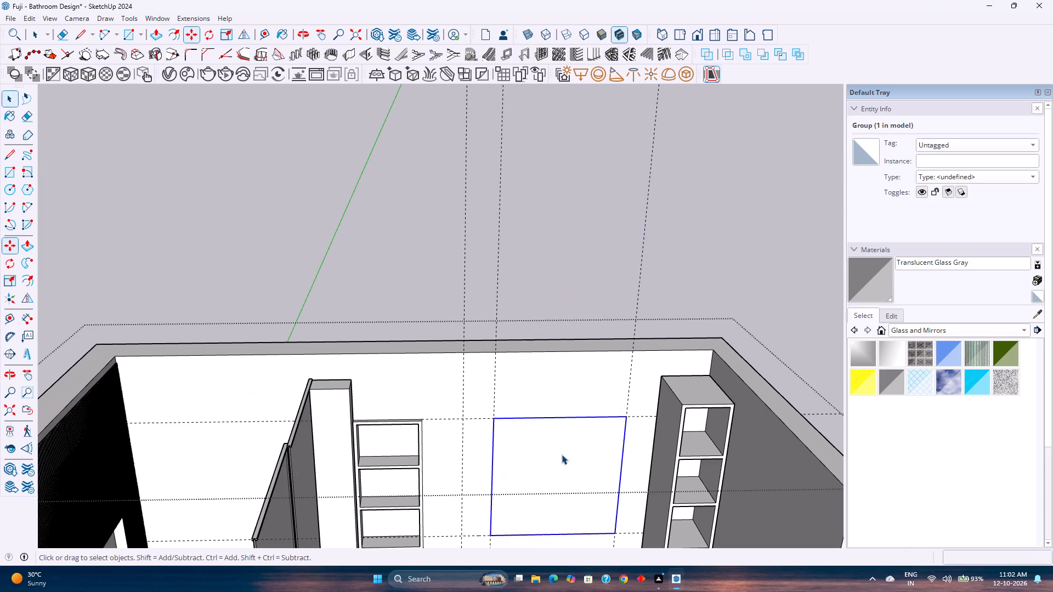
Open the panel group and place a vertical guide 5" in from its left edge, revising the offset to 6".
double_click(557, 460)
key("p")
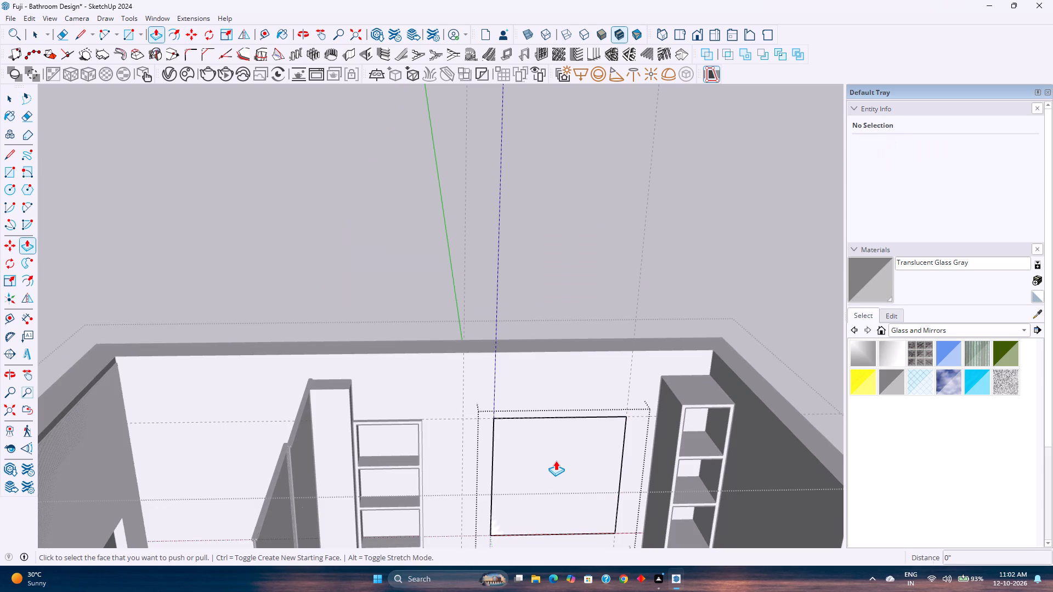
key("Escape")
middle_click_drag(541, 446, 514, 384)
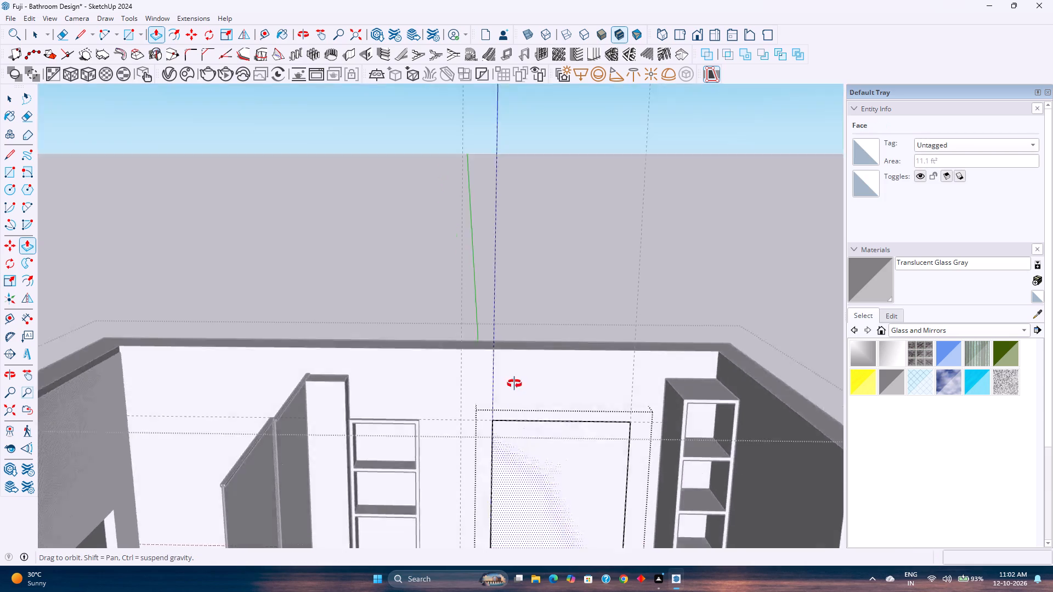
middle_click_drag(514, 384, 512, 373)
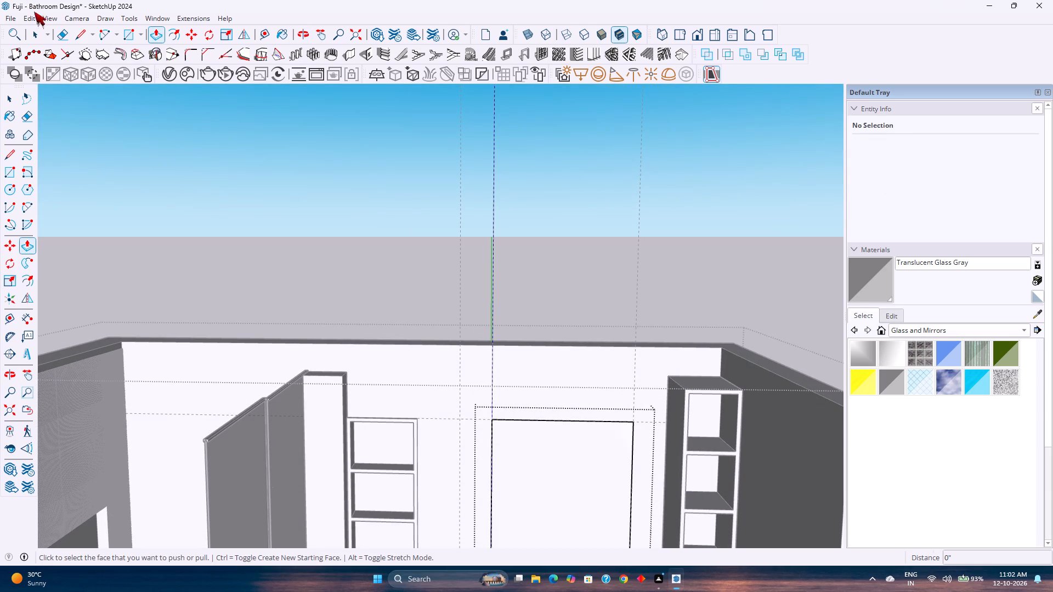
left_click(269, 36)
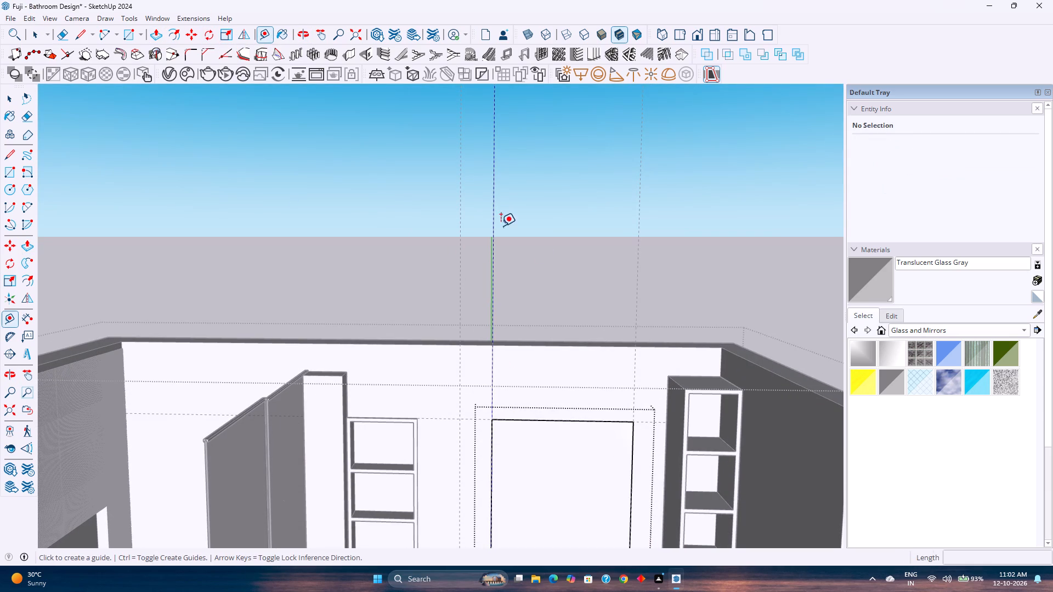
middle_click_drag(494, 533, 484, 451, "shift")
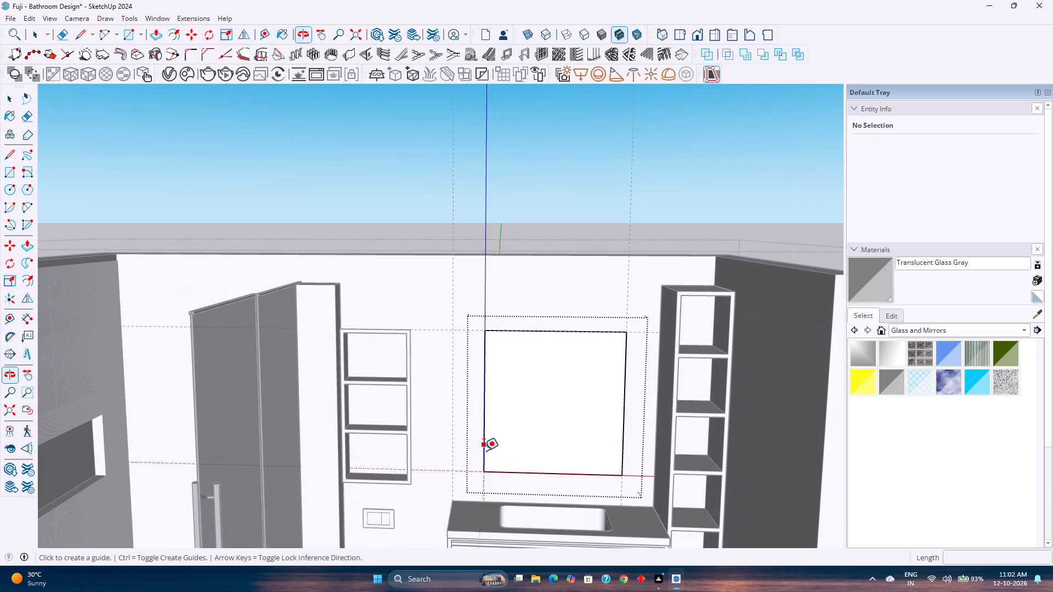
left_click(482, 409)
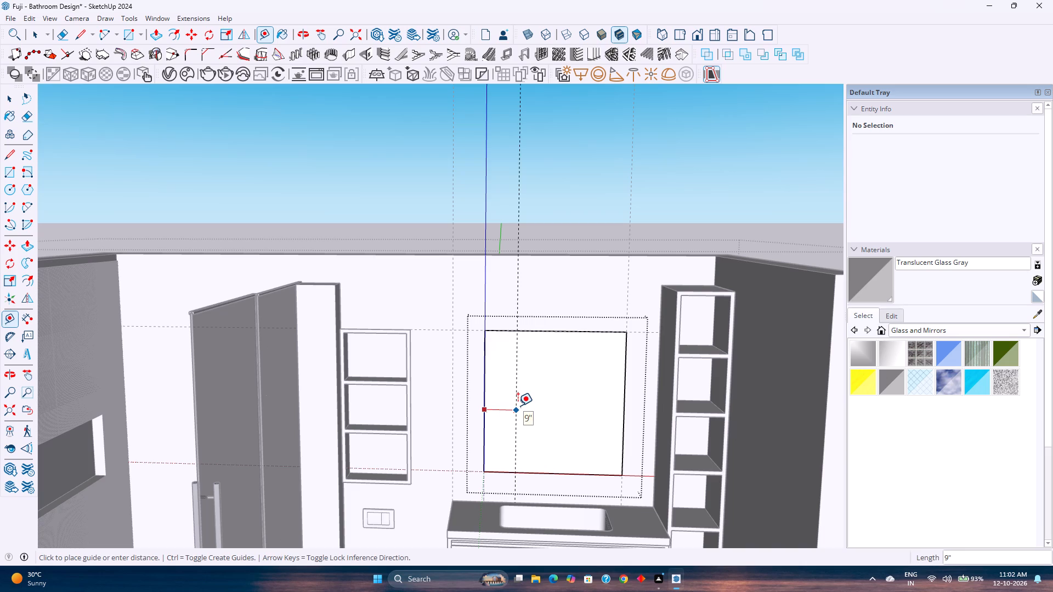
key("5")
key("Return")
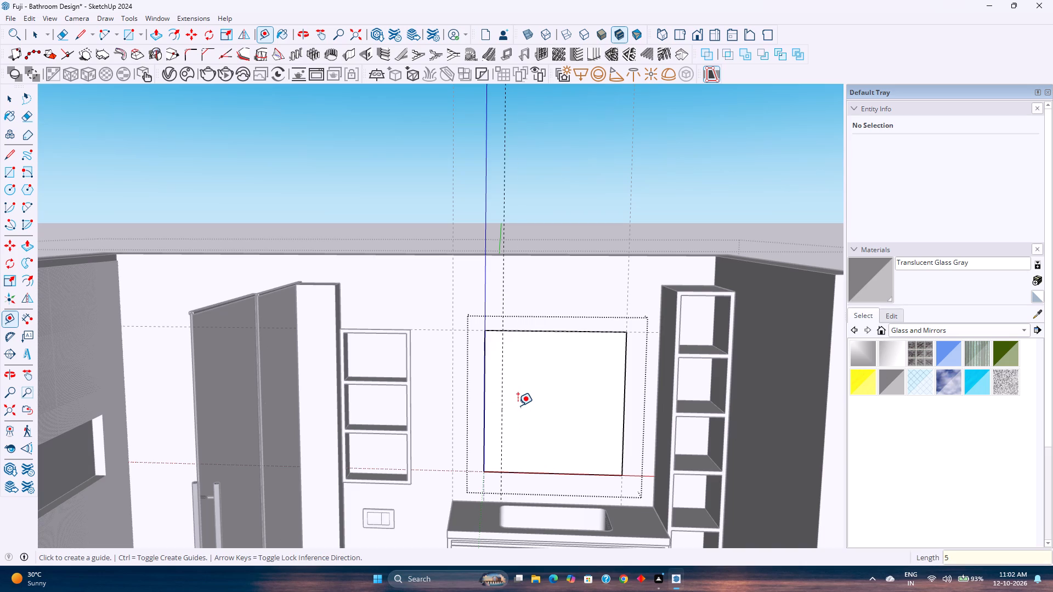
key("6")
key("Return")
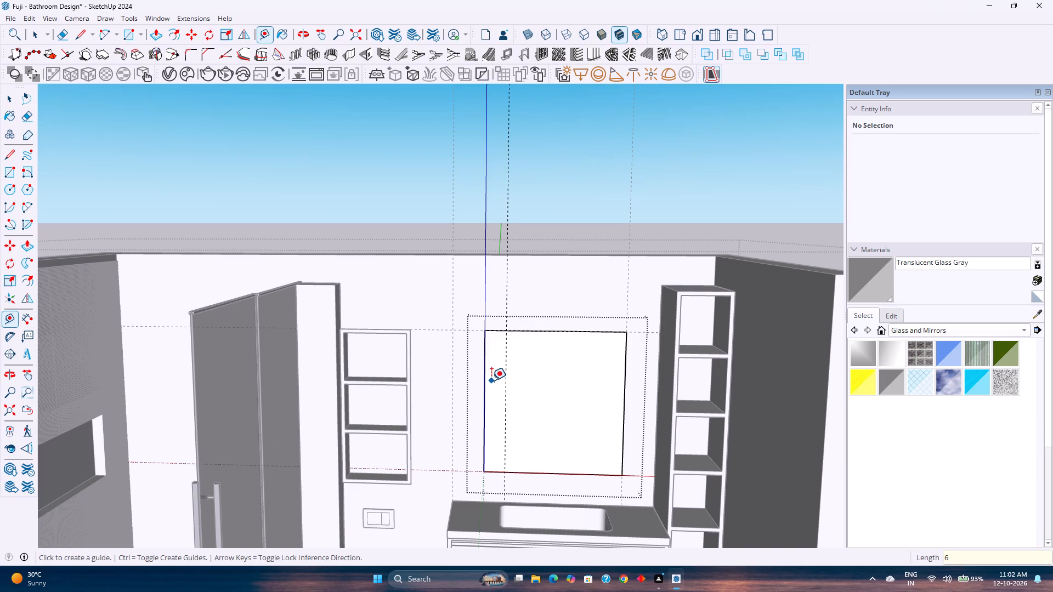
Place guides 6" inside the panel's right, bottom and top edges.
left_click(624, 409)
key("6")
key("Return")
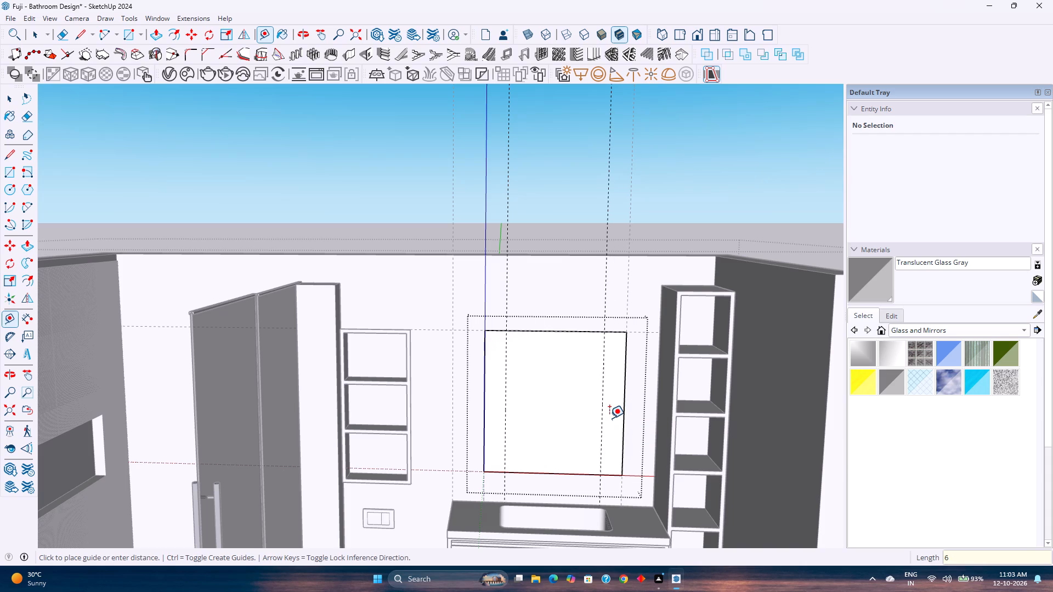
left_click(550, 471)
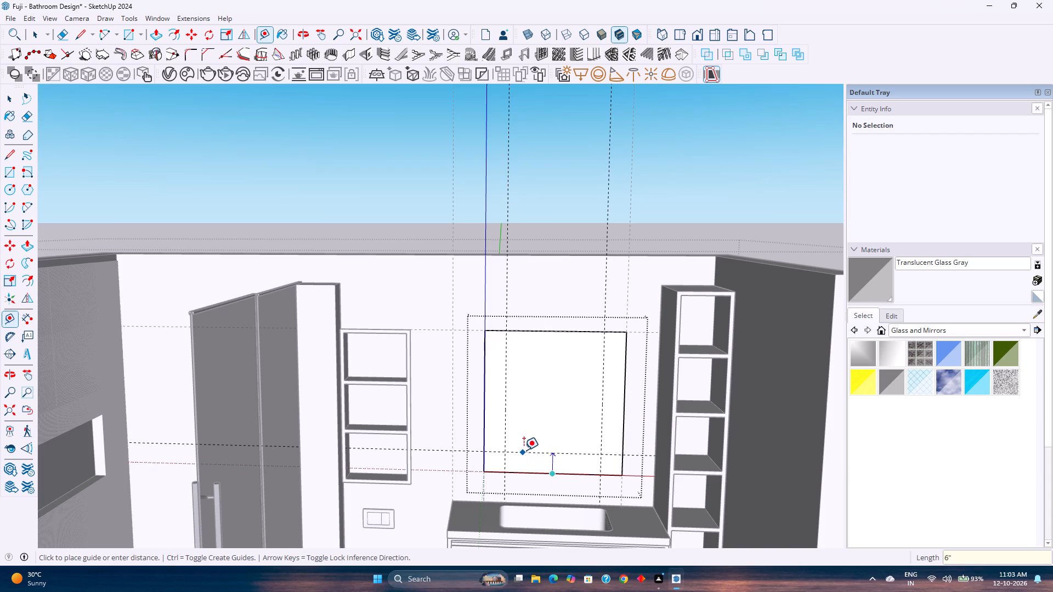
key("6")
key("Return")
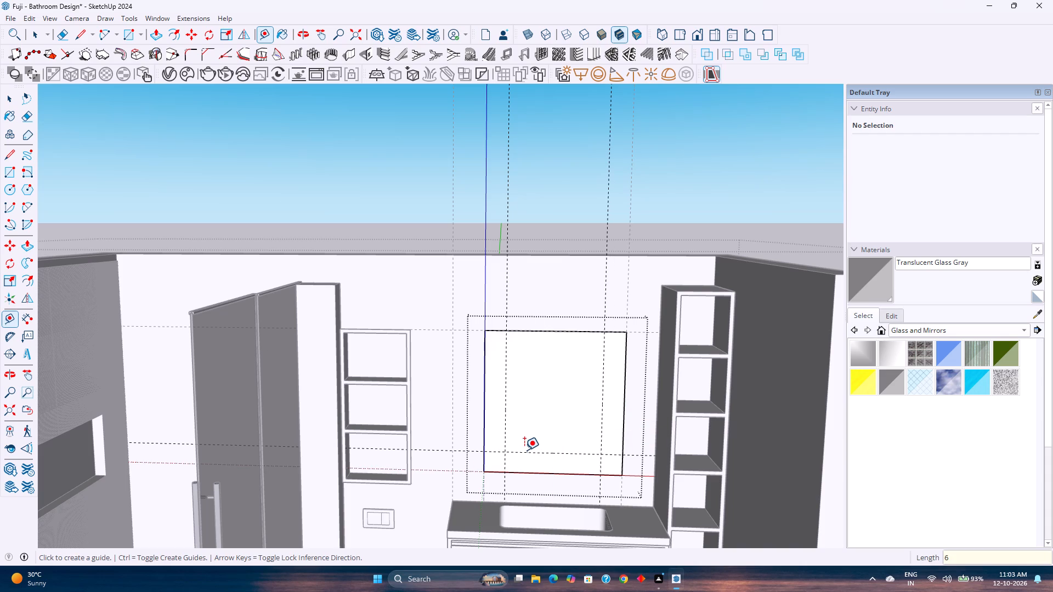
left_click(553, 334)
key("6")
key("Return")
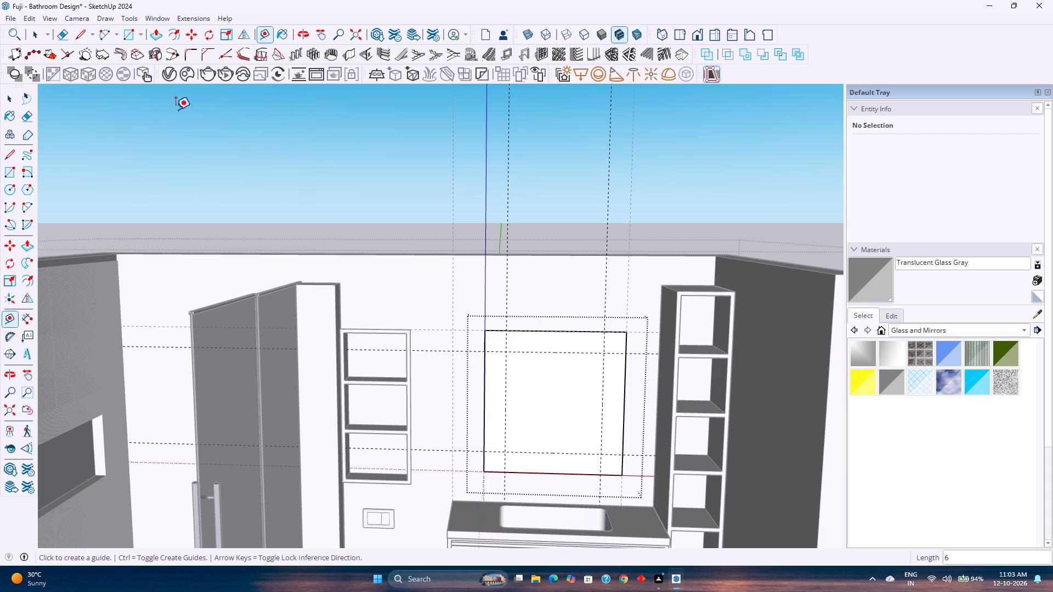
Round the panel's two bottom corners with tangent arcs of 6" radius between the guide intersections, trimming the corners.
left_click(103, 41)
scroll(493, 351, "up", 3)
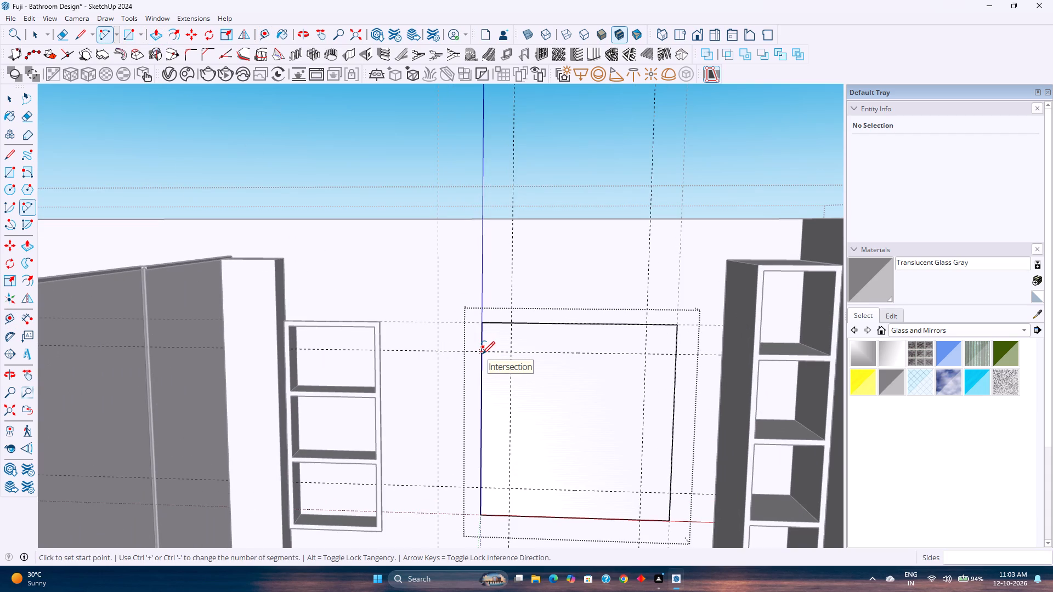
left_click(482, 487)
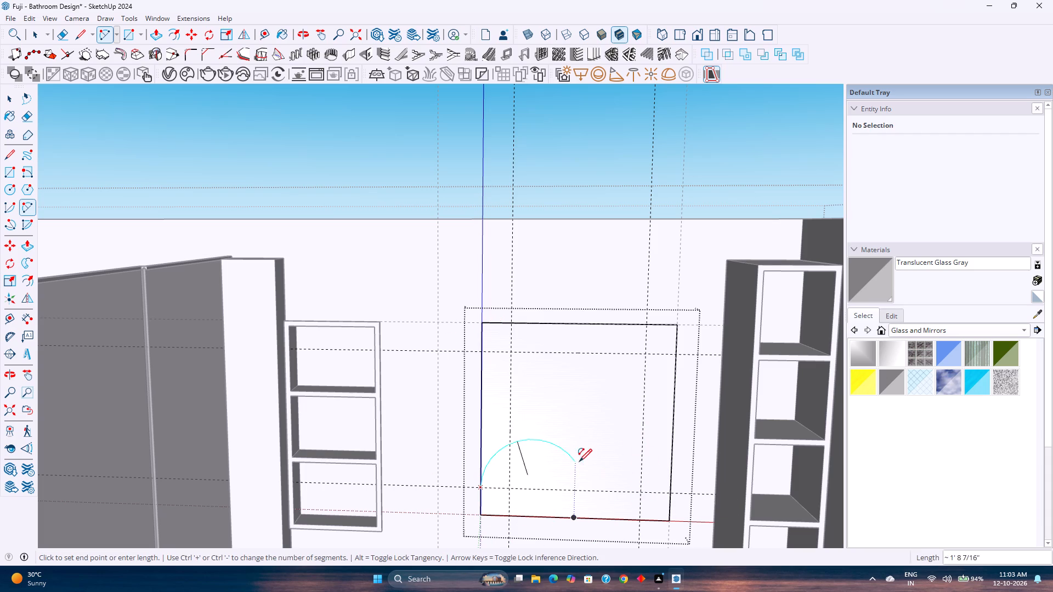
double_click(510, 516)
left_click(641, 521)
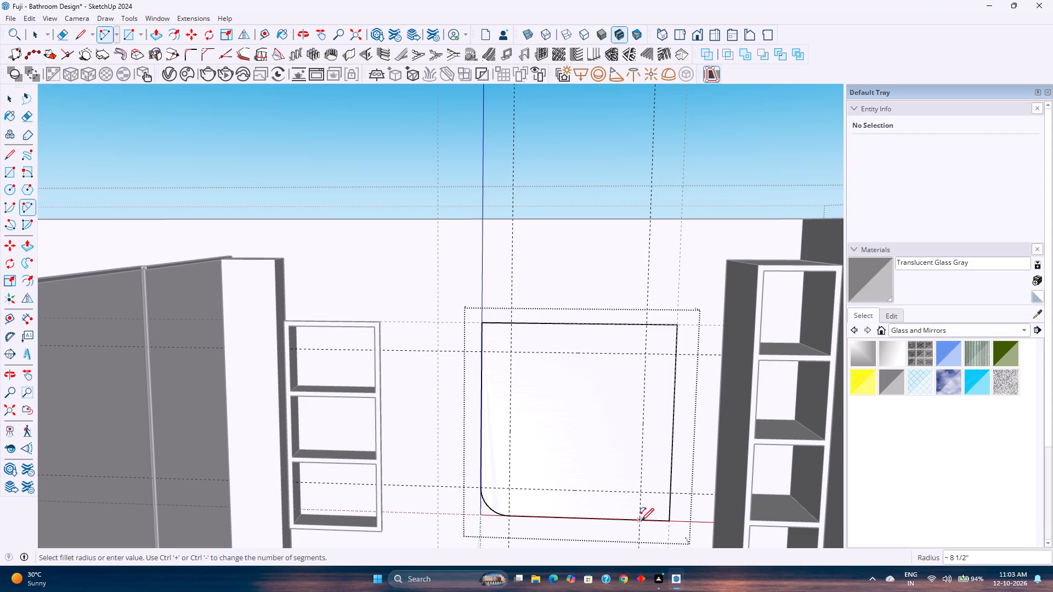
double_click(669, 494)
Round the panel's two top corners with matching 6" radius tangent arcs, redrawing the right one between its guide intersections.
left_click(479, 350)
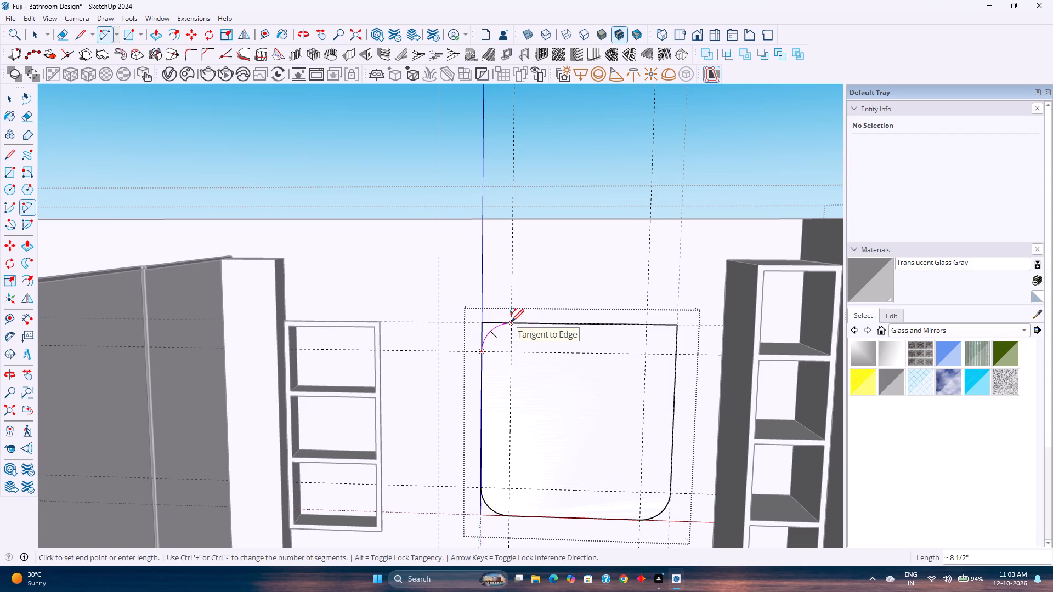
double_click(511, 322)
left_click(646, 323)
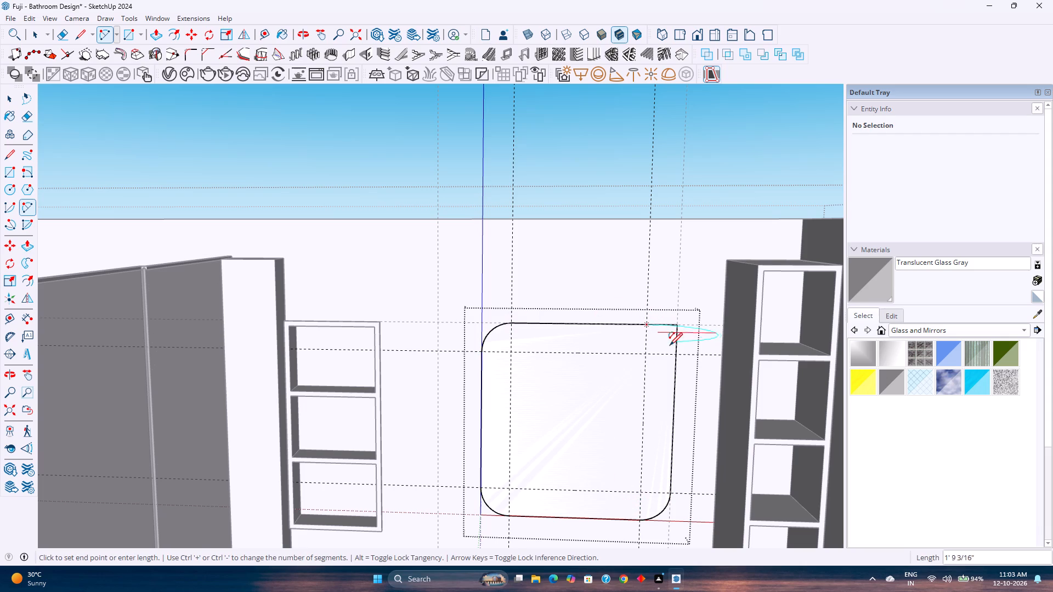
left_click(676, 354)
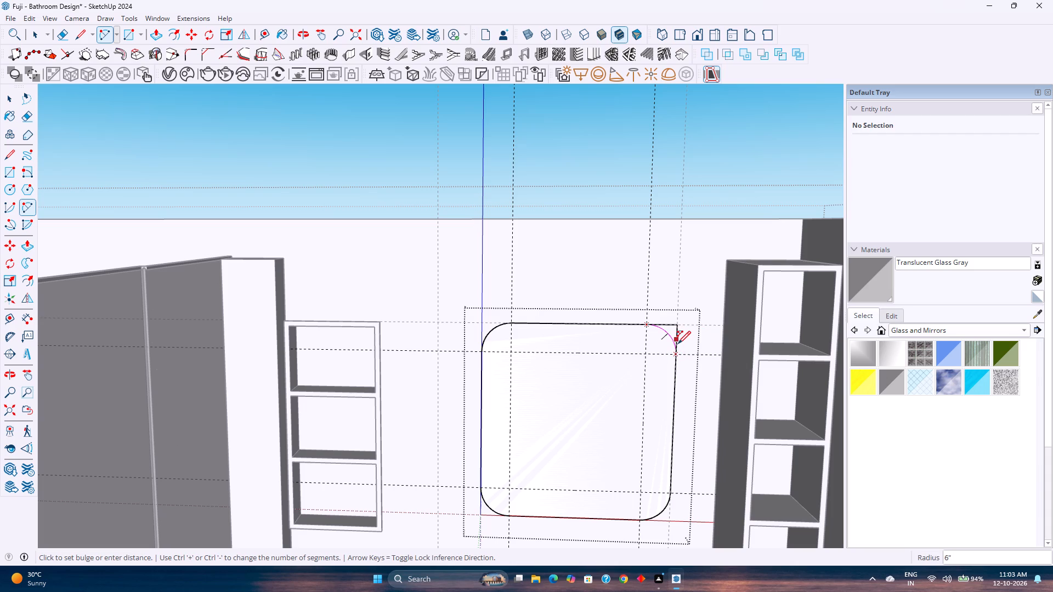
double_click(676, 340)
key("ctrl+z")
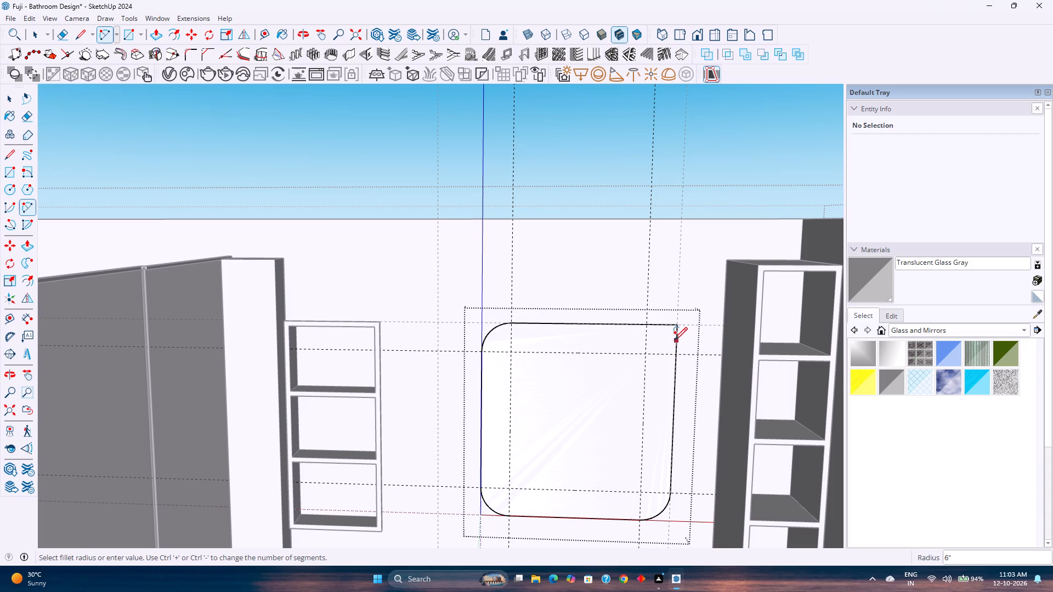
left_click(647, 326)
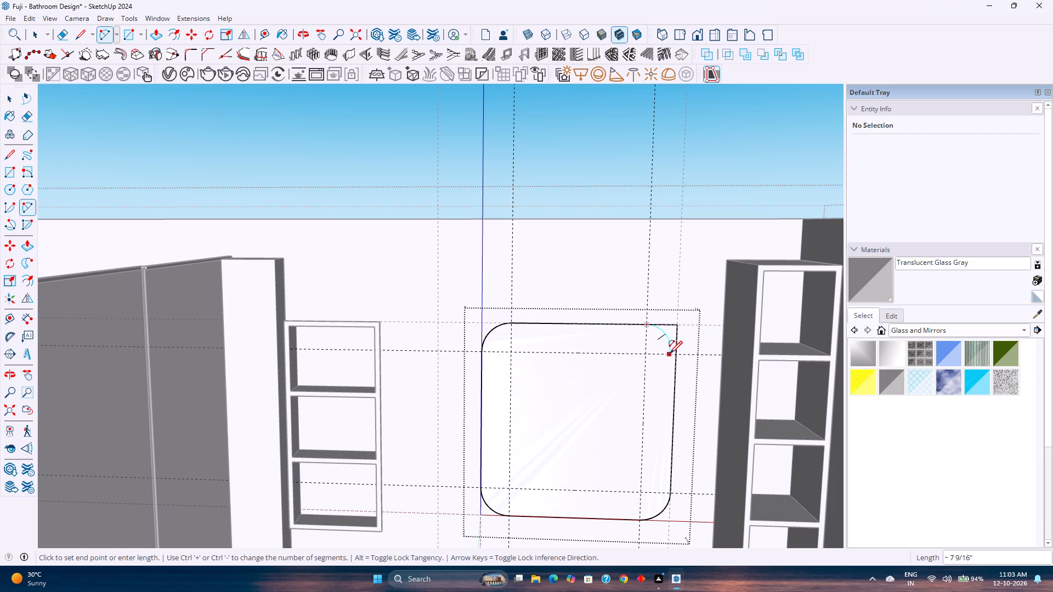
double_click(675, 355)
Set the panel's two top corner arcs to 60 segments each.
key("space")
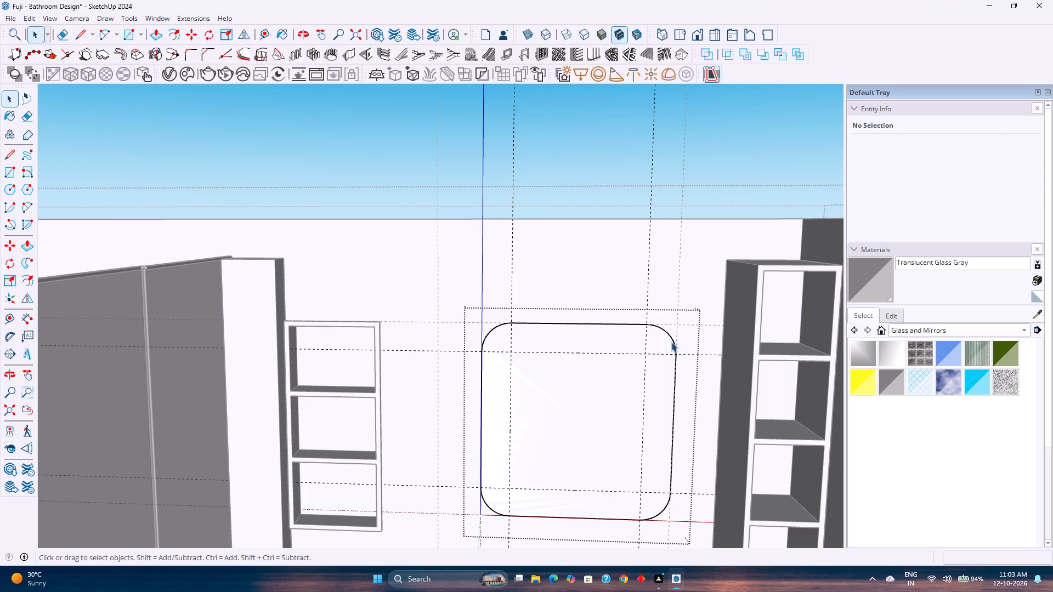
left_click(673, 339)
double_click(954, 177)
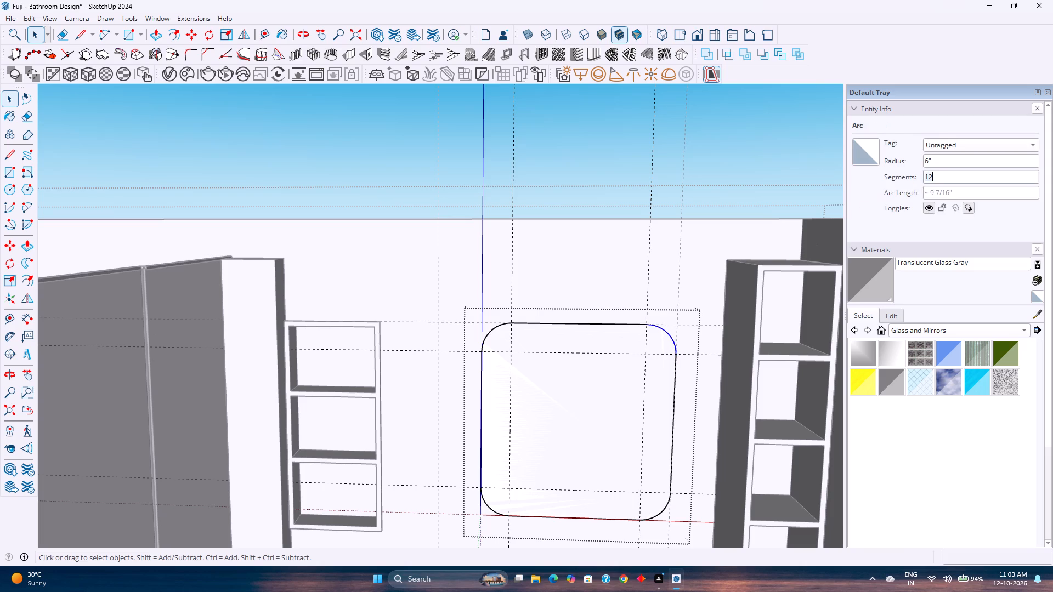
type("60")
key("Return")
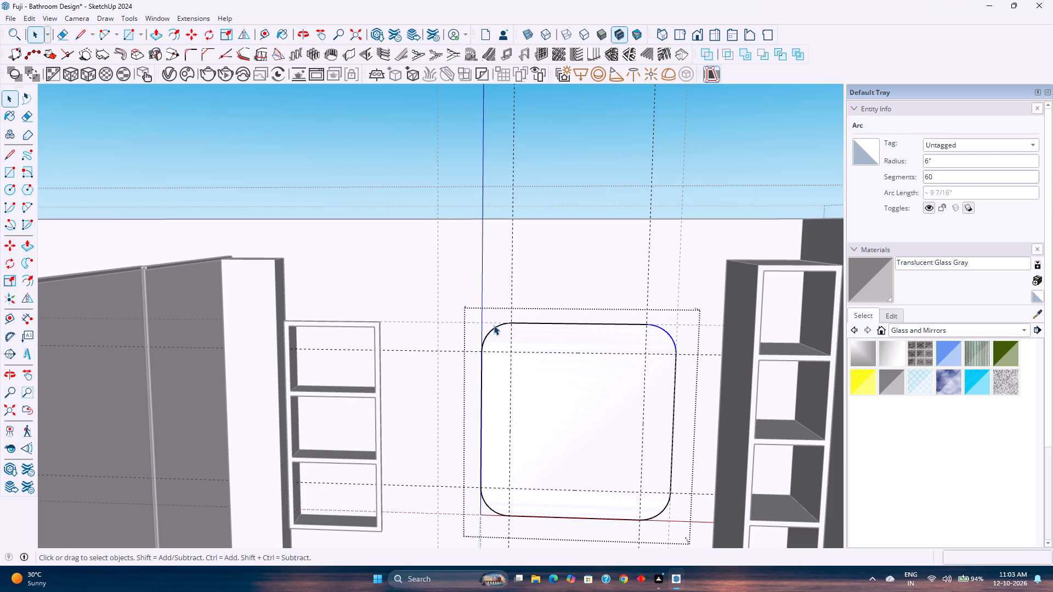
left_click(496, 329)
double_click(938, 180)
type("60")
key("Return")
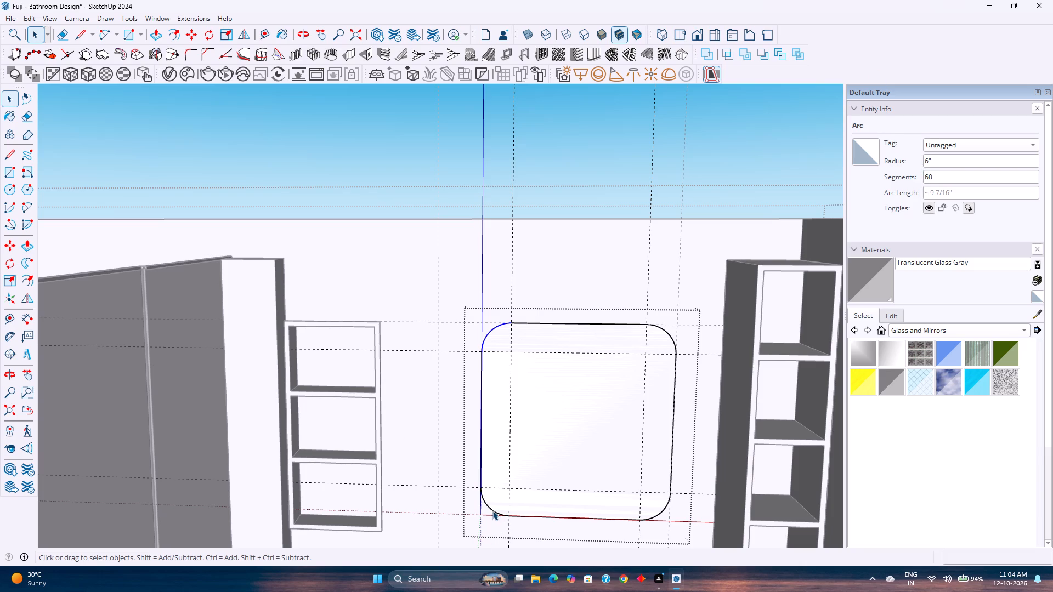
Set the panel's two bottom corner arcs to 80 segments each, trying 90 first on the right one.
left_click(492, 510)
double_click(932, 177)
type("80")
key("Return")
left_click(664, 509)
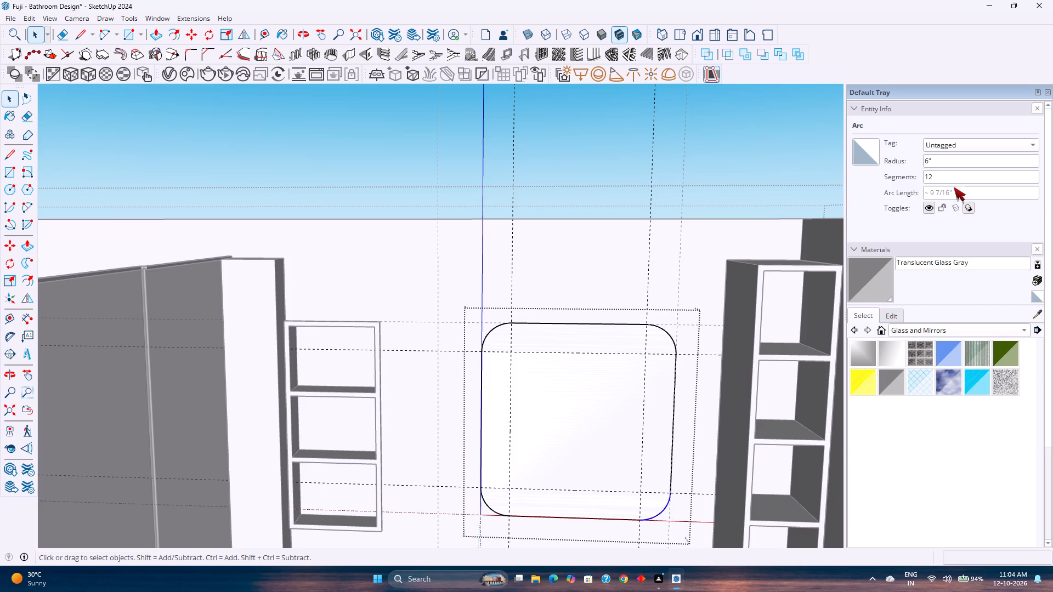
double_click(959, 179)
type("90")
key("Return")
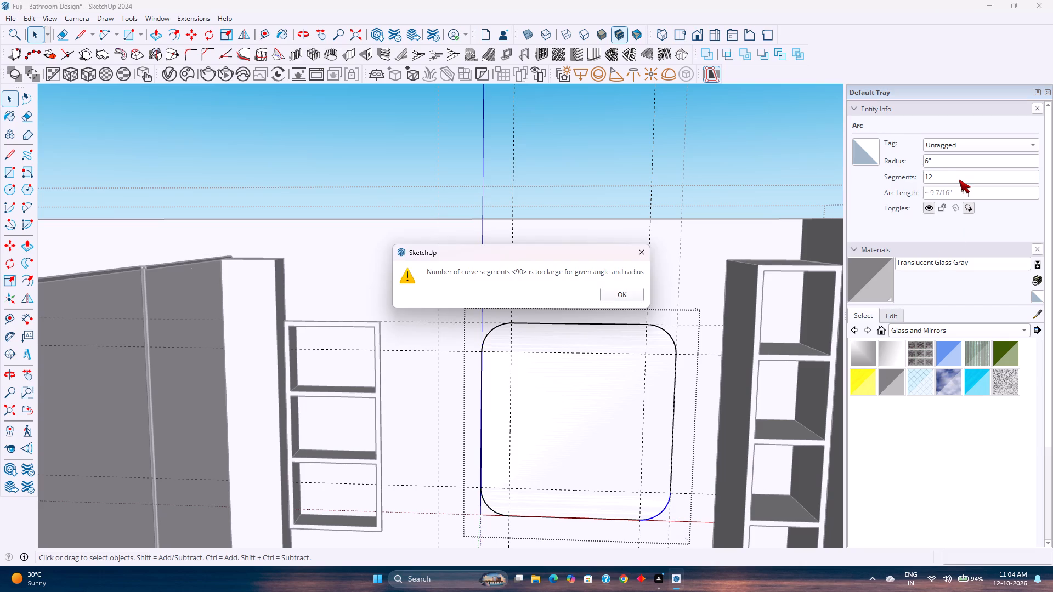
left_click(618, 286)
left_click(618, 291)
double_click(964, 178)
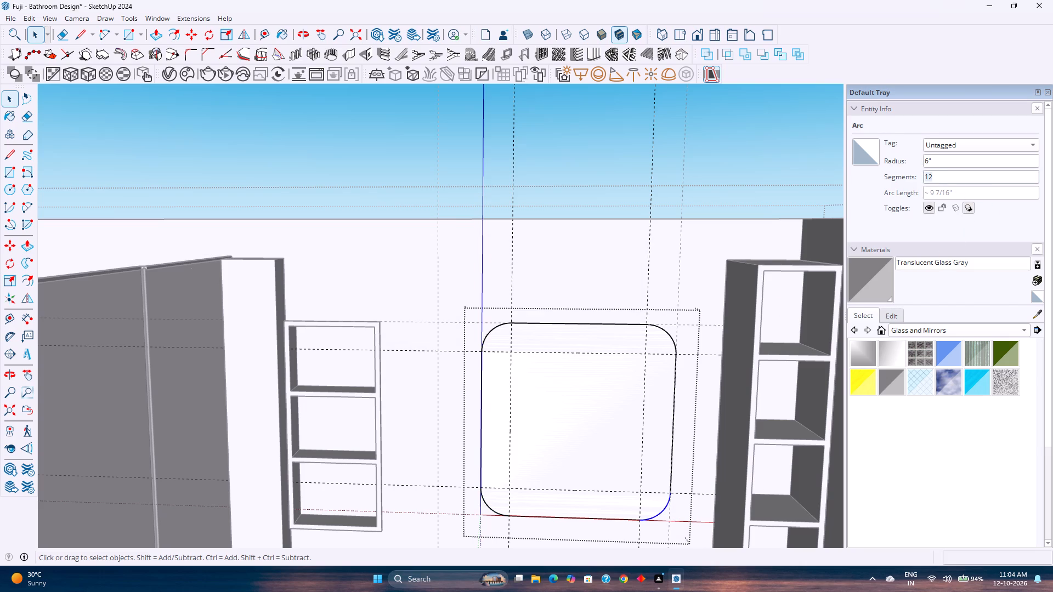
type("80")
key("Return")
Set the panel's two top corner arcs to 80 segments each.
left_click(662, 327)
double_click(943, 175)
type("80")
key("Return")
left_click(494, 328)
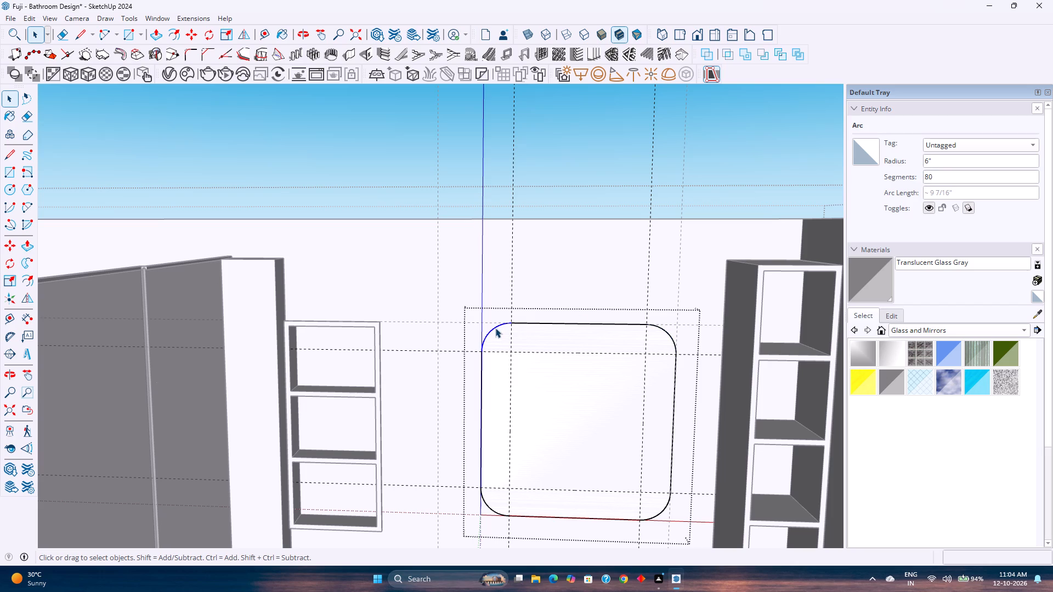
double_click(940, 180)
type("80")
key("Return")
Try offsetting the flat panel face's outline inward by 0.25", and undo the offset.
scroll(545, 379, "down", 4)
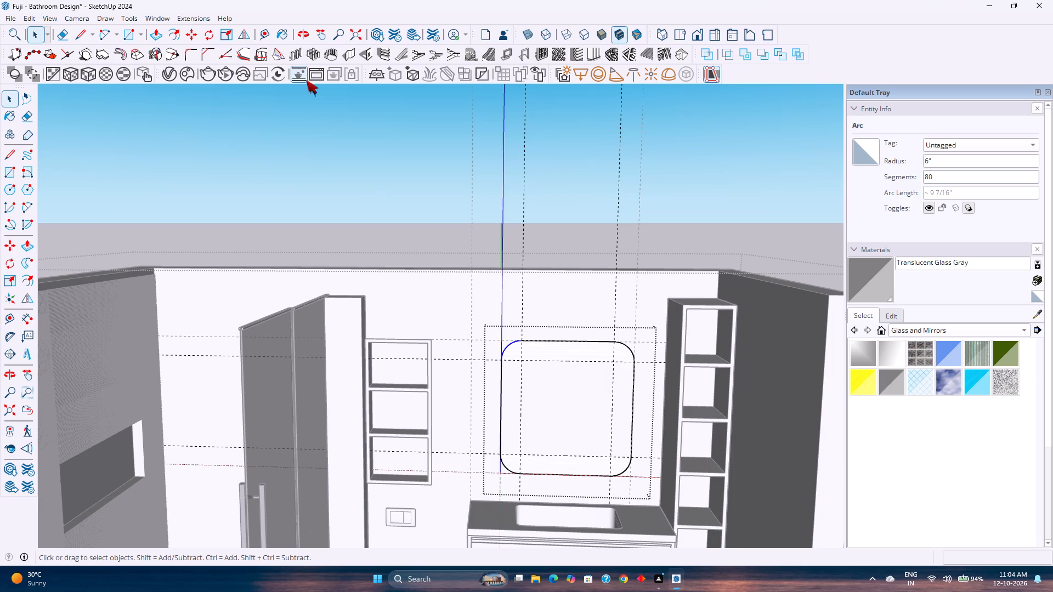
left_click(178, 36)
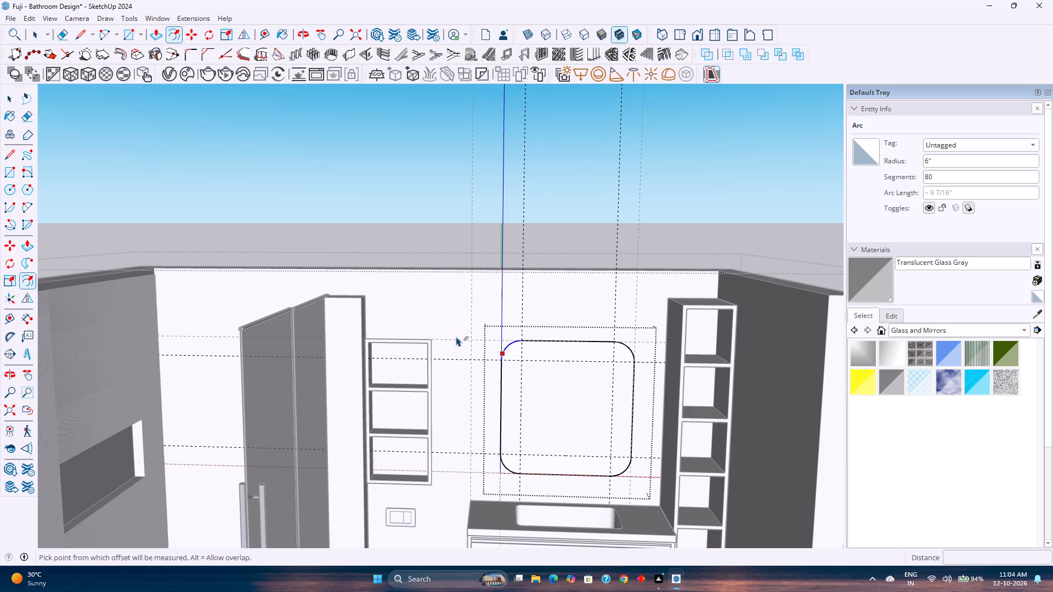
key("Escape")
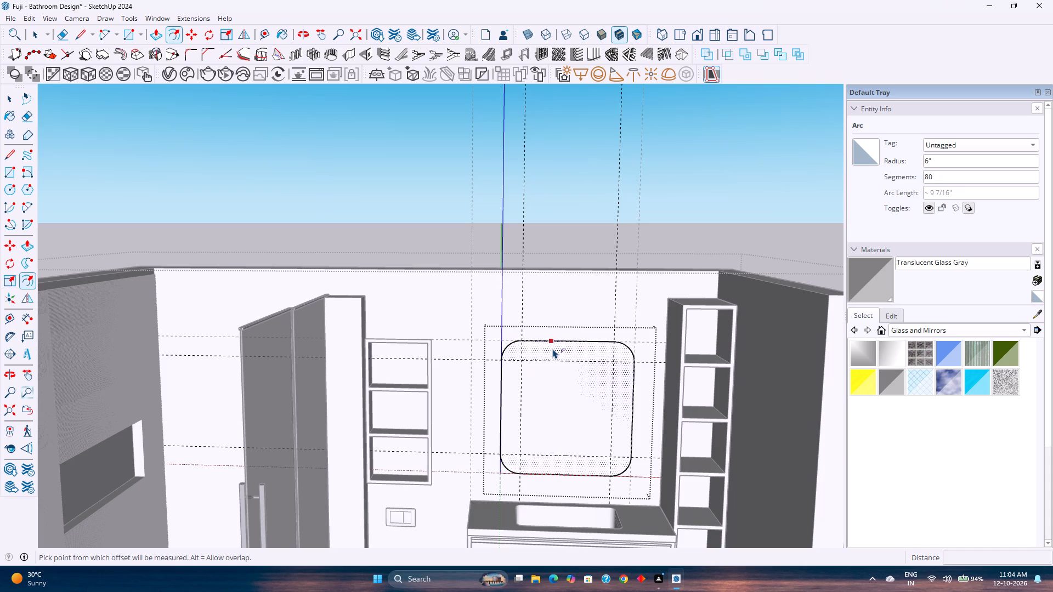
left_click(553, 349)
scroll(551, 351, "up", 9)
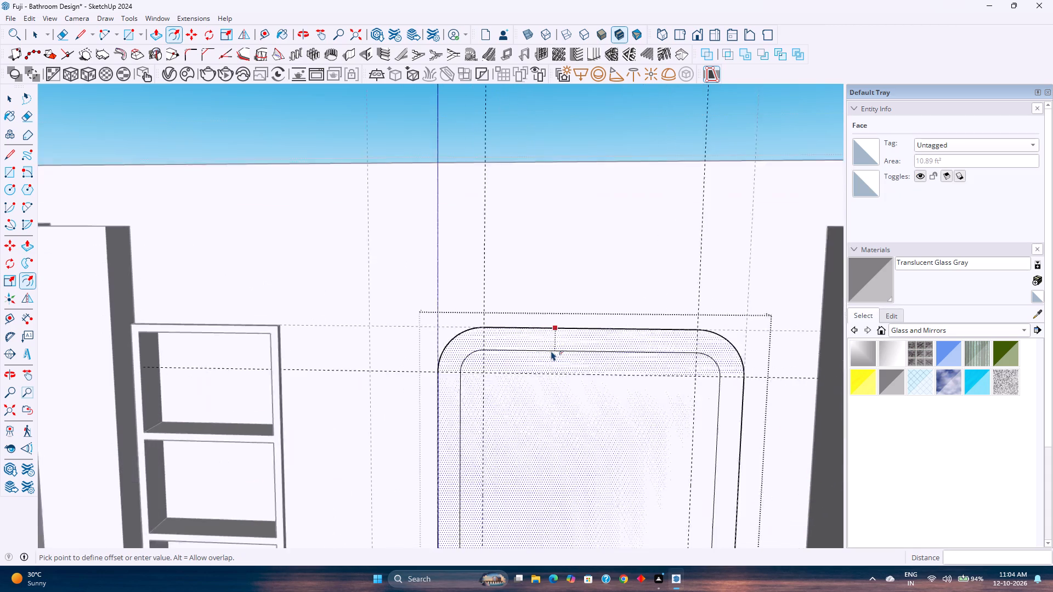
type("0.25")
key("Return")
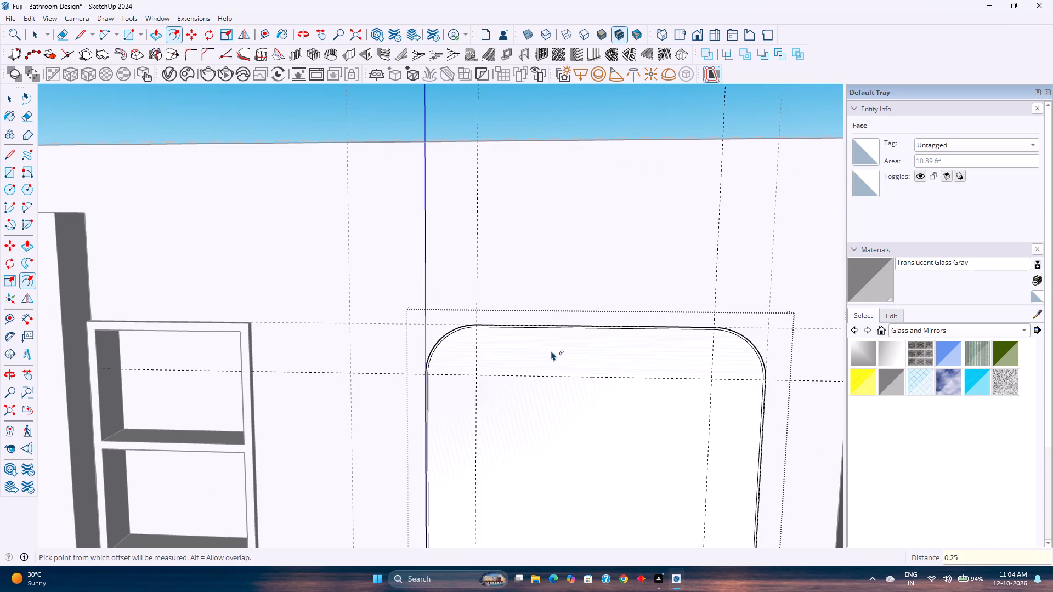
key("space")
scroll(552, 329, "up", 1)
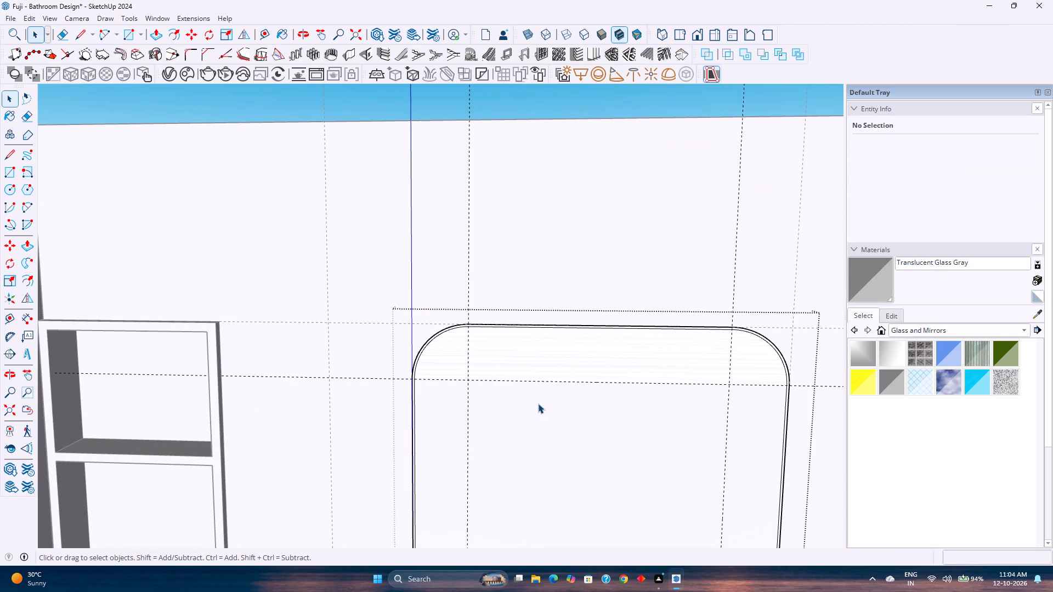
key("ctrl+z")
Push/Pull the rounded panel face outward to a thickness of 8 mm.
key("p")
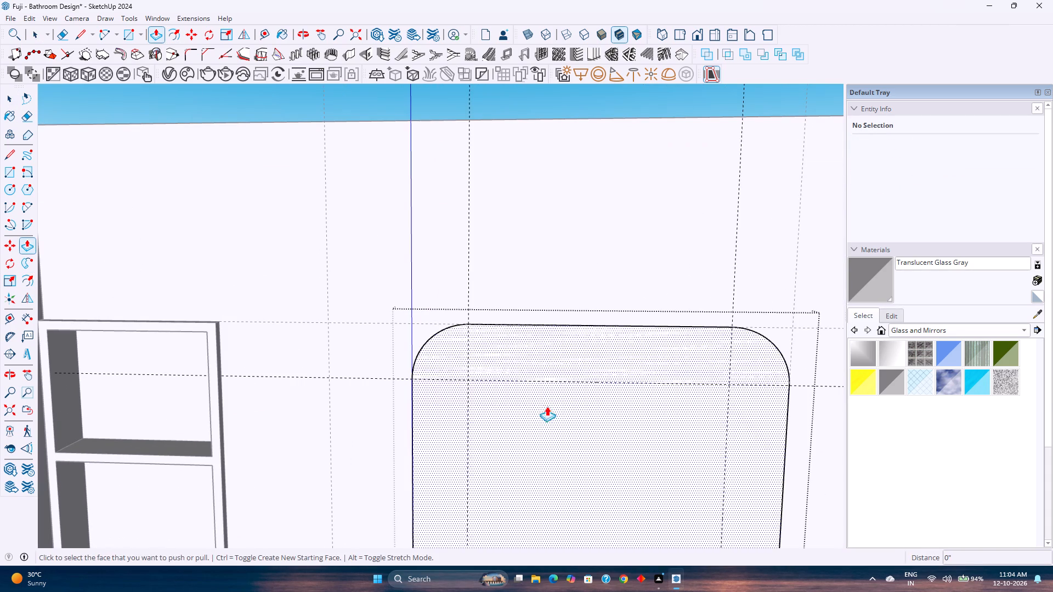
left_click(547, 406)
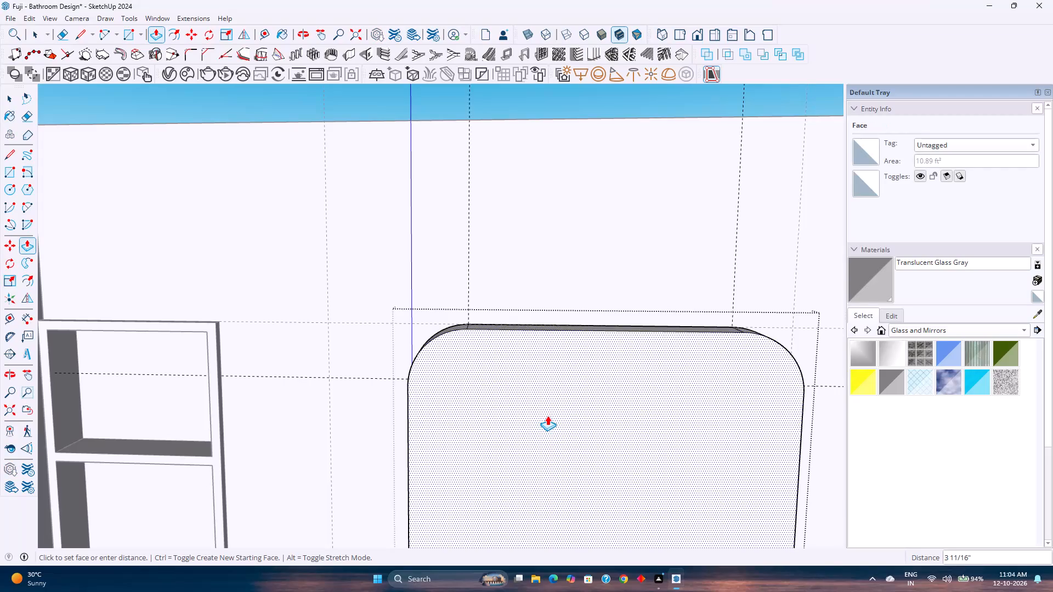
key("8")
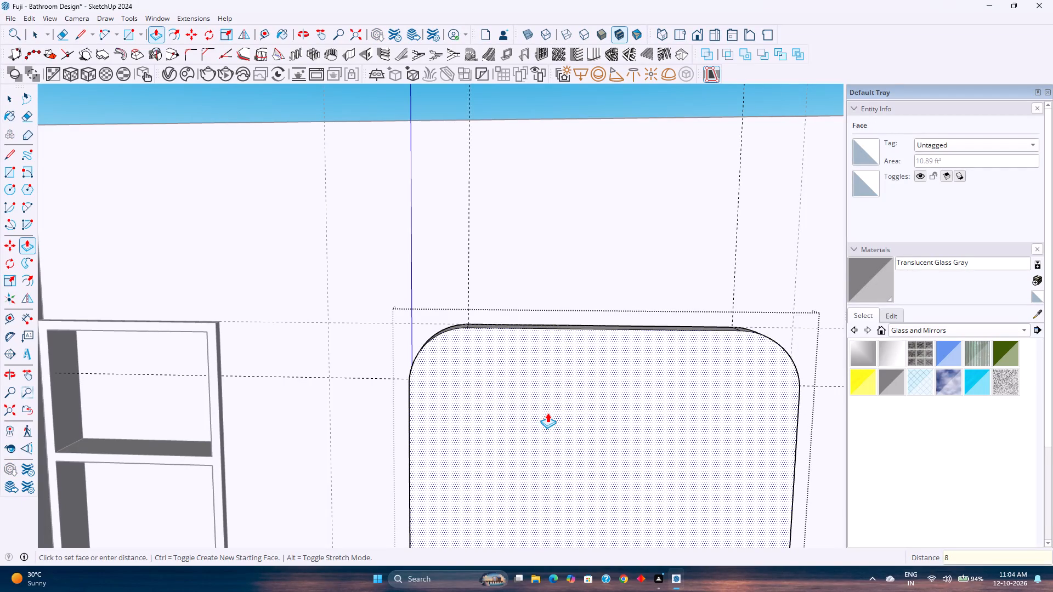
type("mm")
key("Return")
middle_click_drag(548, 412, 565, 439)
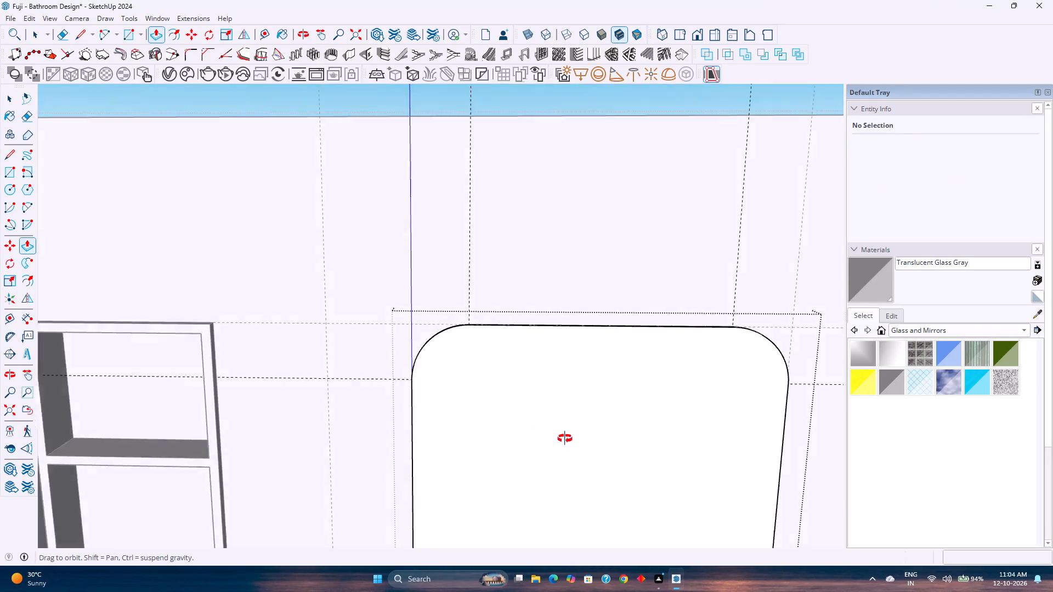
middle_click_drag(565, 439, 771, 487)
scroll(496, 365, "up", 3)
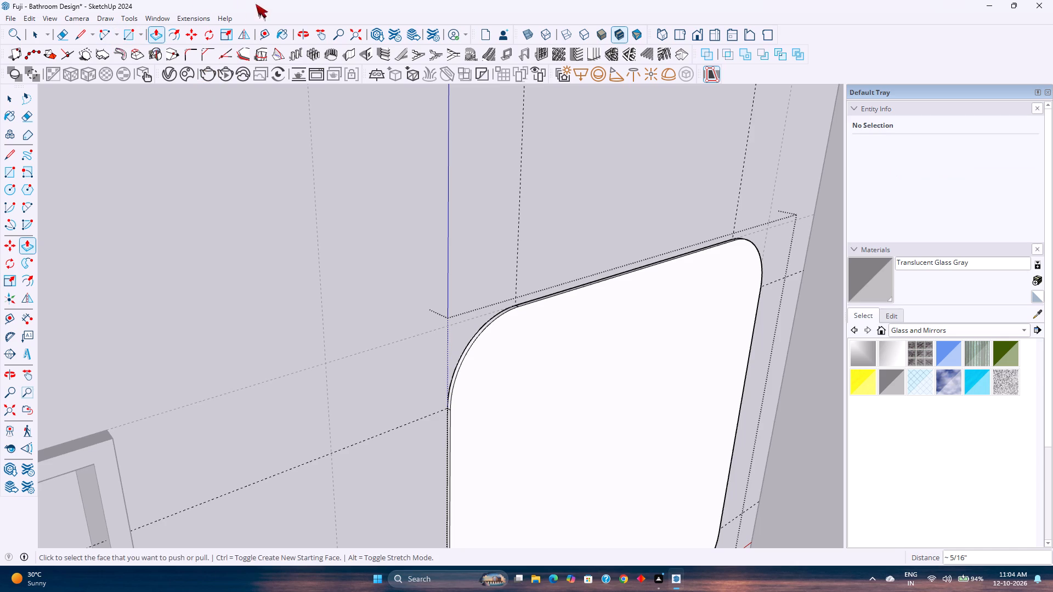
Offset the outline of the panel's front face inward by 0.25" to form a narrow border.
left_click(175, 42)
left_click(602, 316)
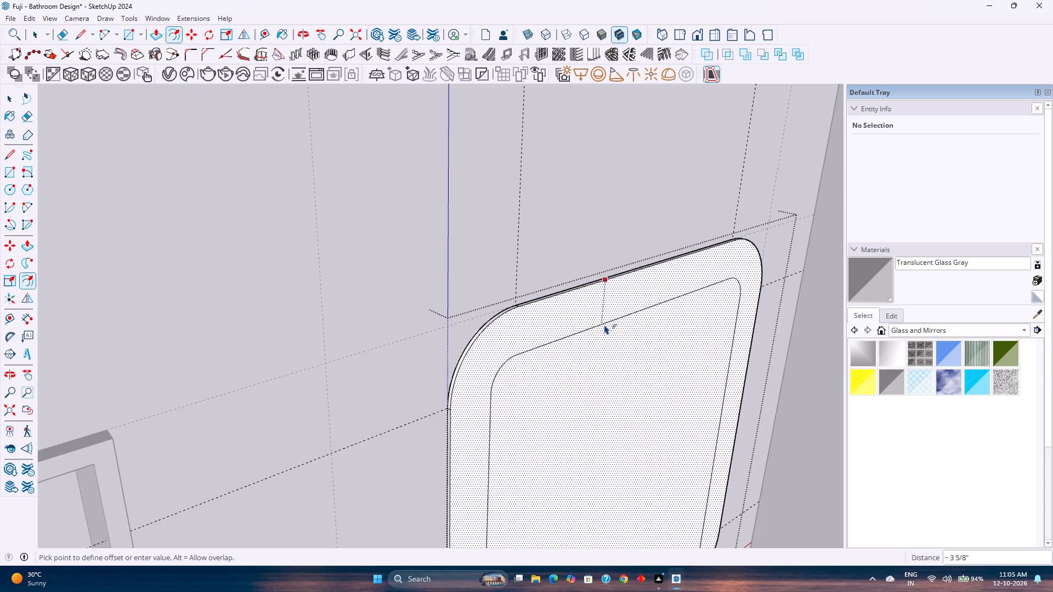
type("0.")
type("25")
key("Return")
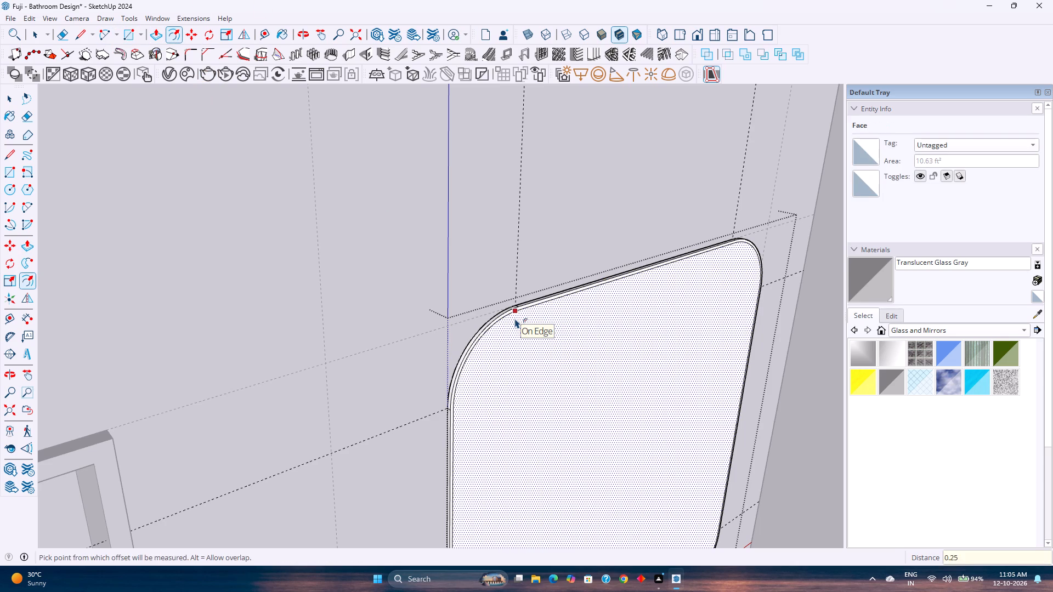
Push/Pull the narrow border around the panel's front face outward 0.25", revising the distance to 0.125".
scroll(519, 316, "up", 7)
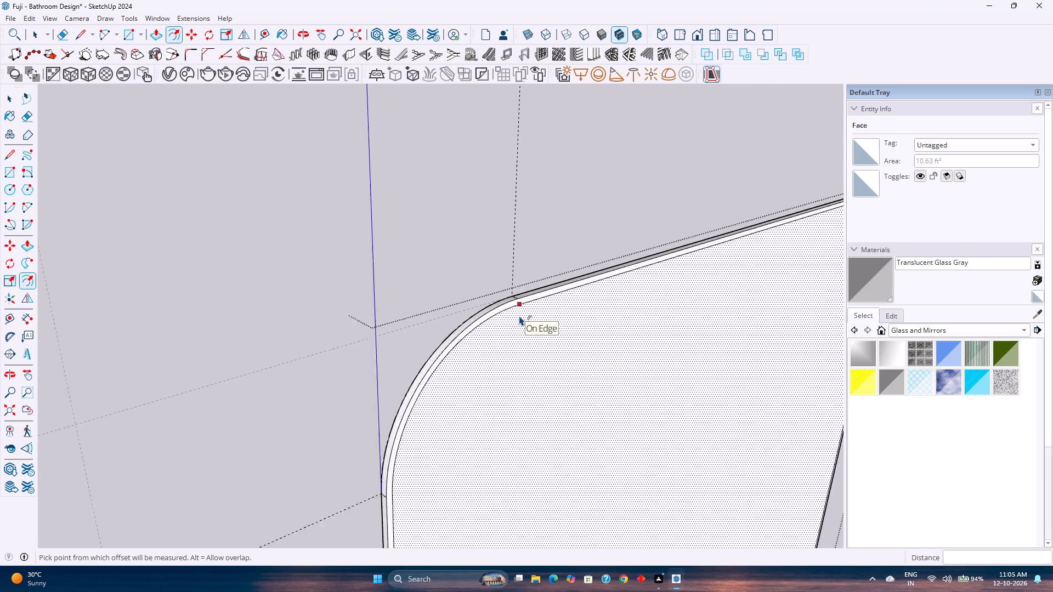
scroll(519, 316, "up", 2)
middle_click_drag(519, 316, 211, 331)
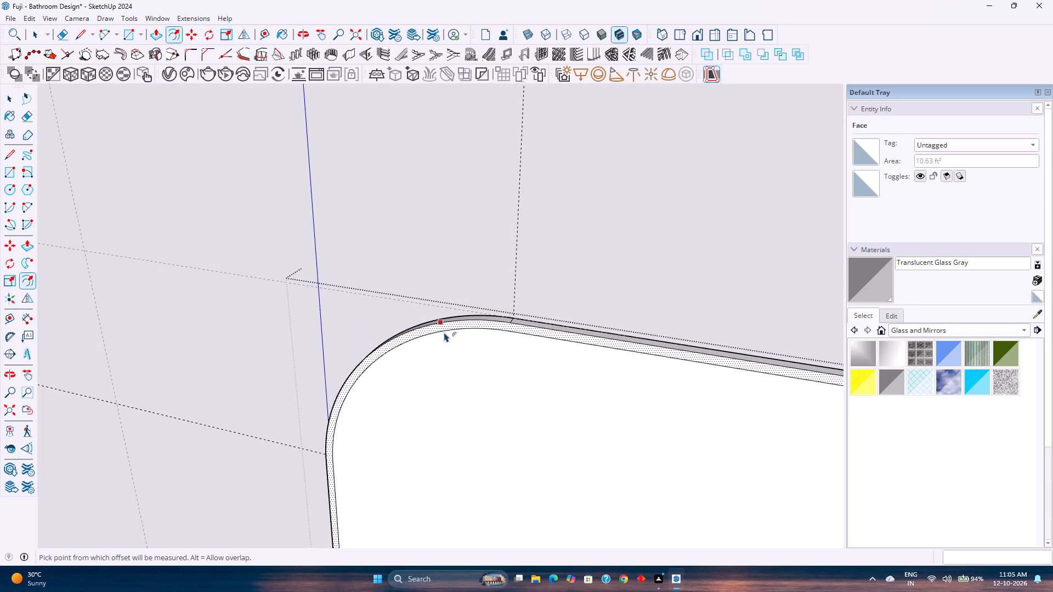
key("p")
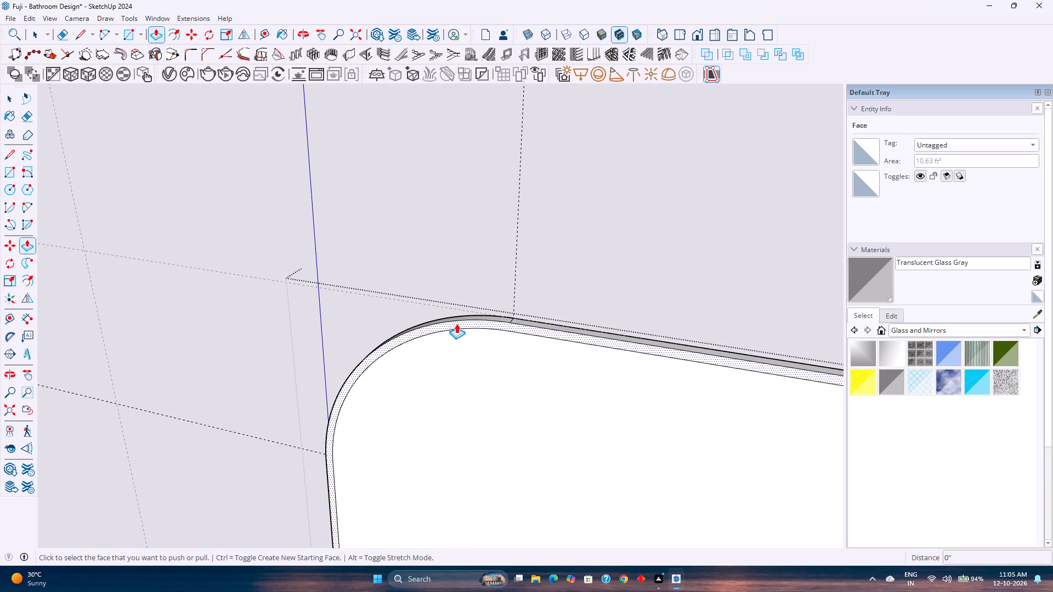
left_click(456, 323)
type("0.25")
key("Return")
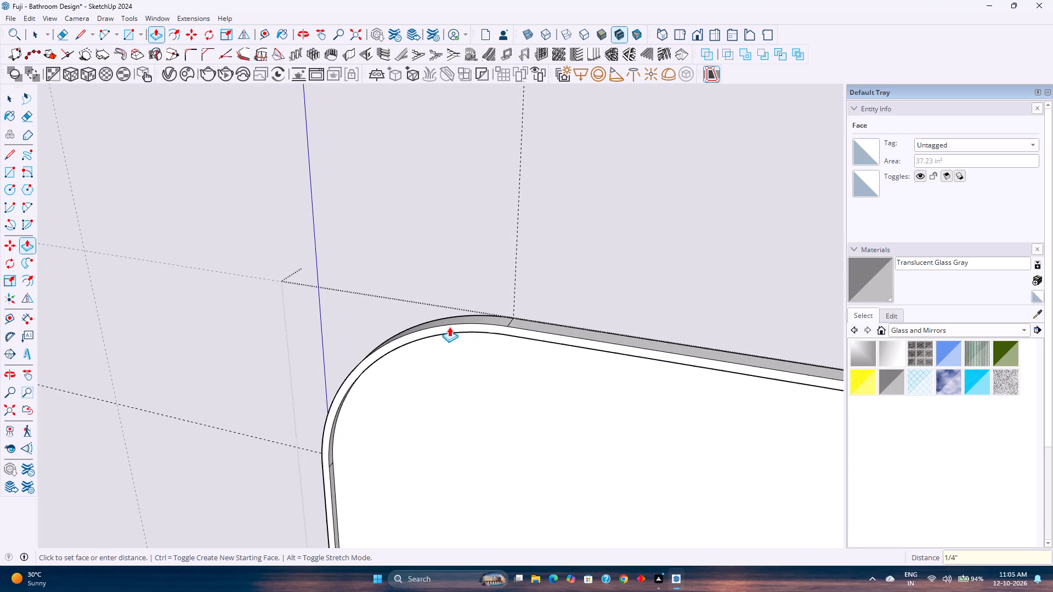
scroll(436, 344, "up", 4)
middle_click_drag(434, 343, 383, 327)
type("0.125")
key("Return")
key("space")
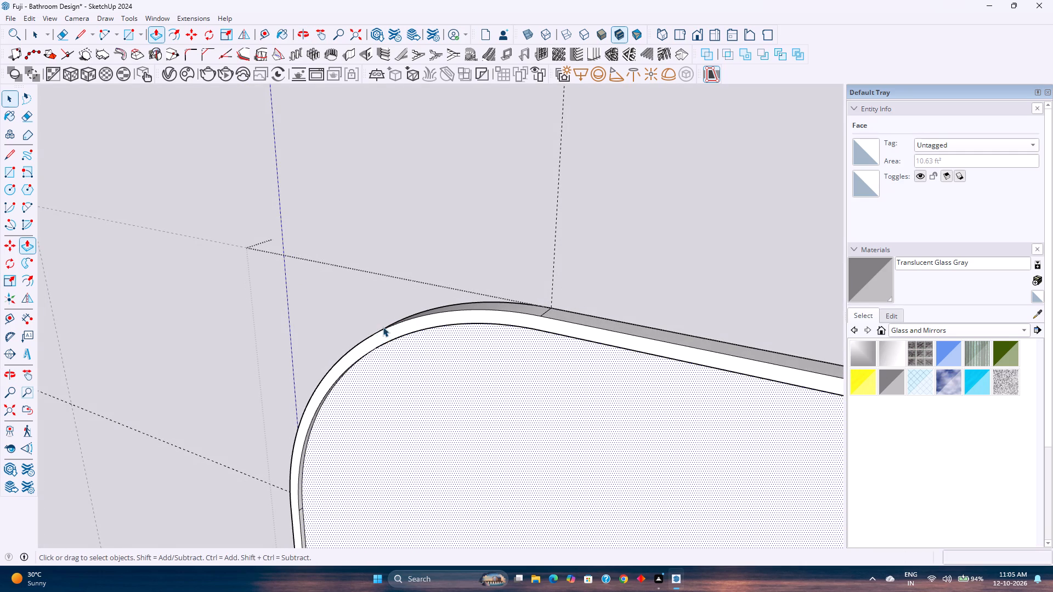
Apply the Mirror 02 material to the large inner face on the front of the rounded wall panel.
scroll(365, 371, "down", 8)
middle_click_drag(363, 371, 422, 310)
scroll(428, 306, "down", 7)
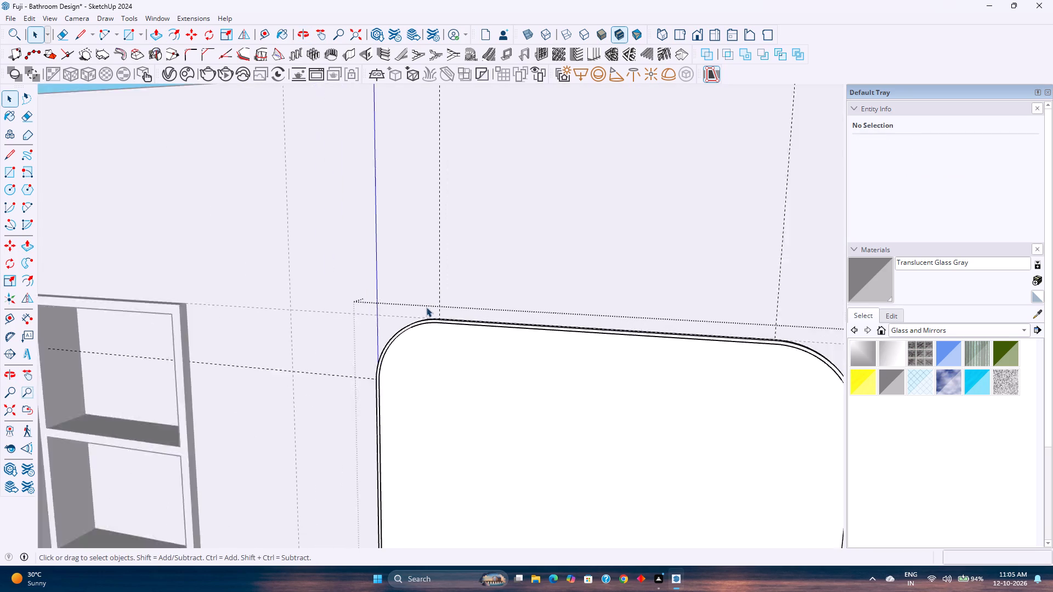
scroll(426, 307, "down", 6)
middle_click_drag(492, 361, 423, 310, "shift")
middle_click_drag(422, 309, 443, 298)
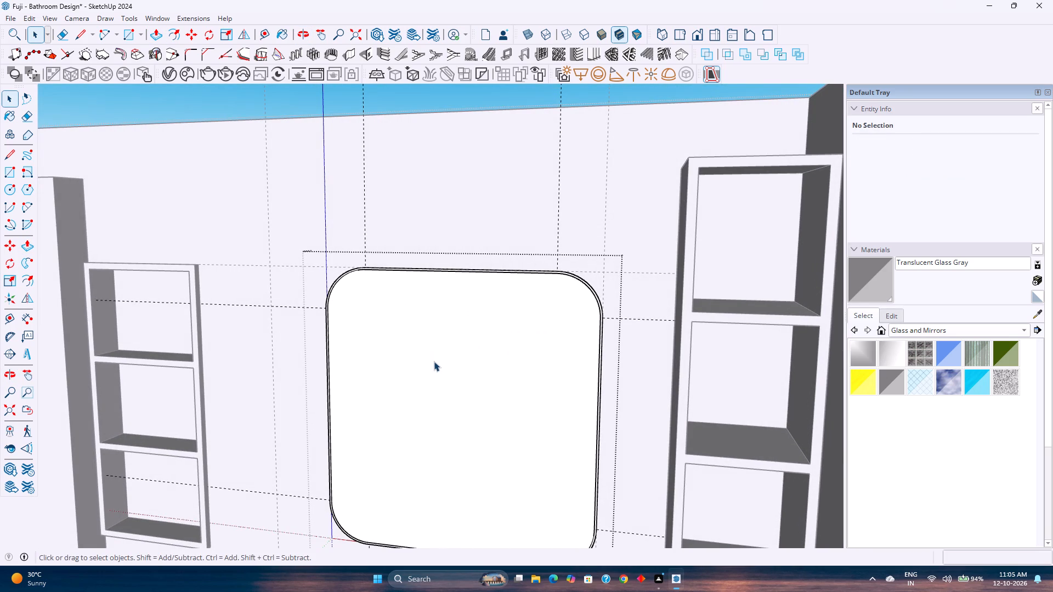
left_click(440, 365)
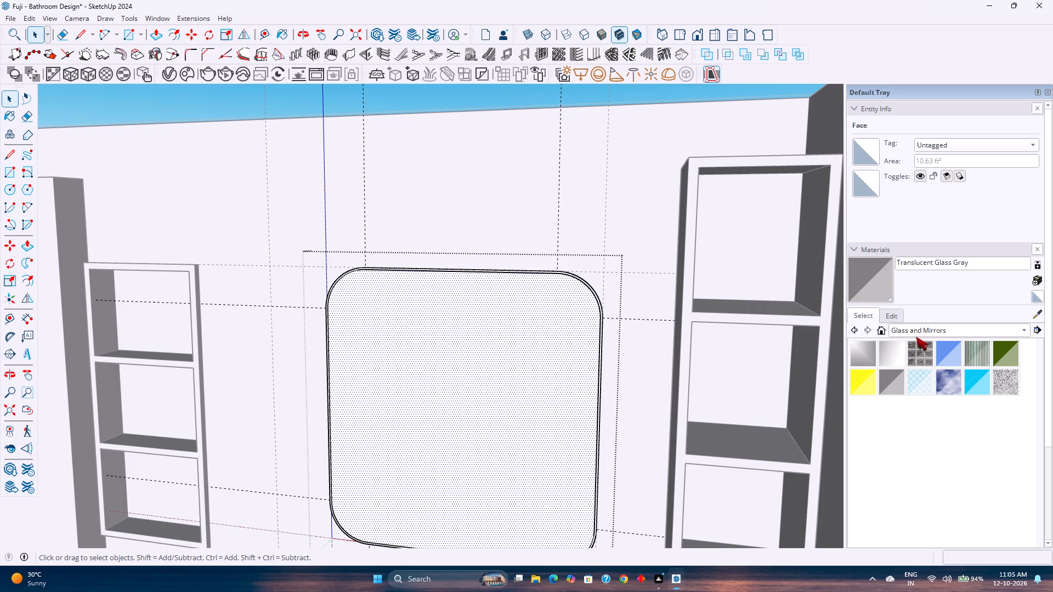
left_click(885, 348)
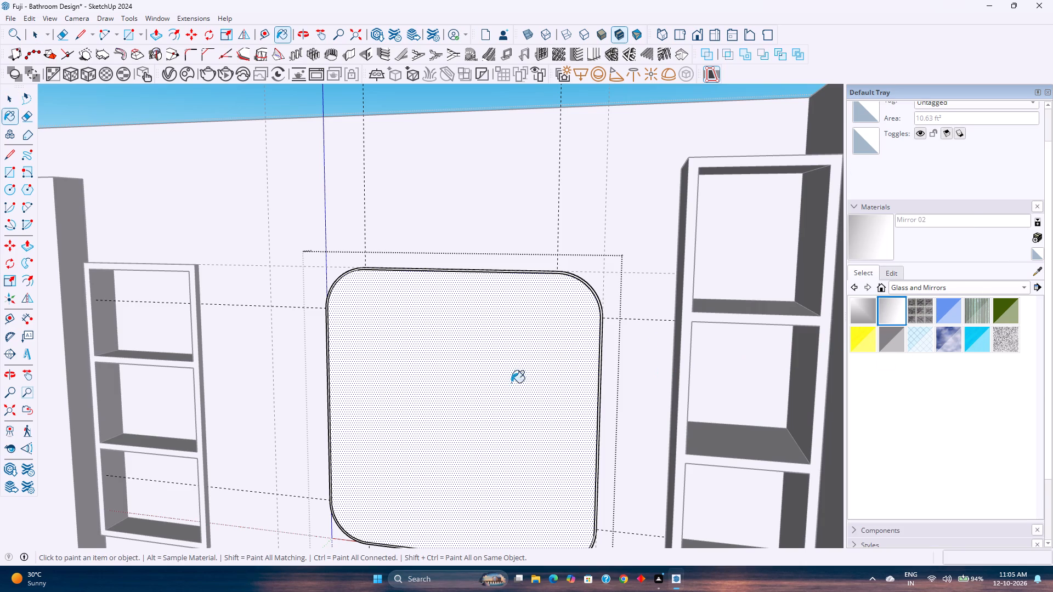
left_click(496, 383)
key("space")
middle_click_drag(505, 346, 795, 418)
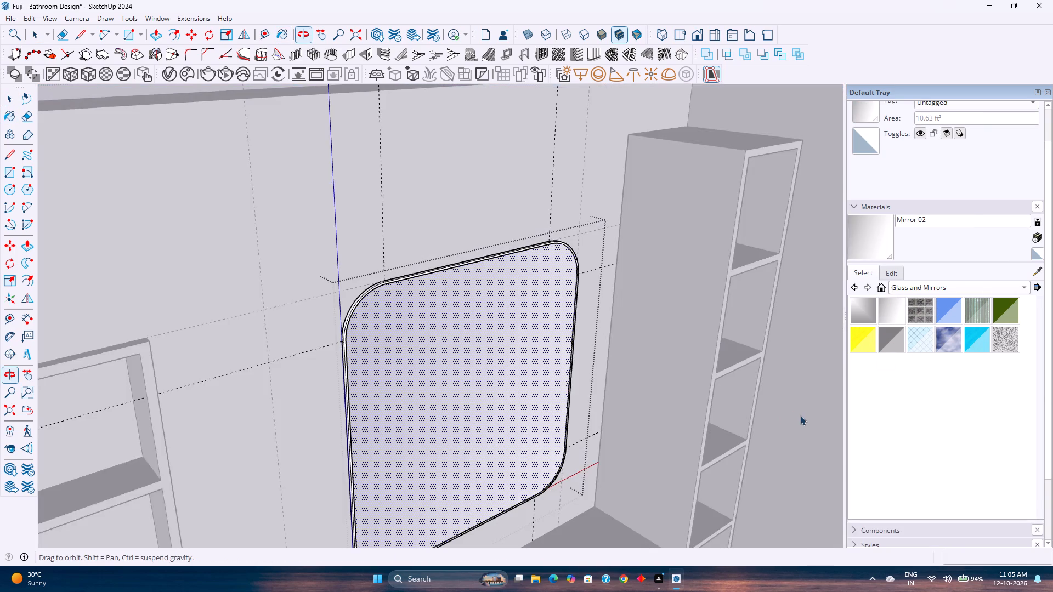
middle_click_drag(447, 339, 403, 373)
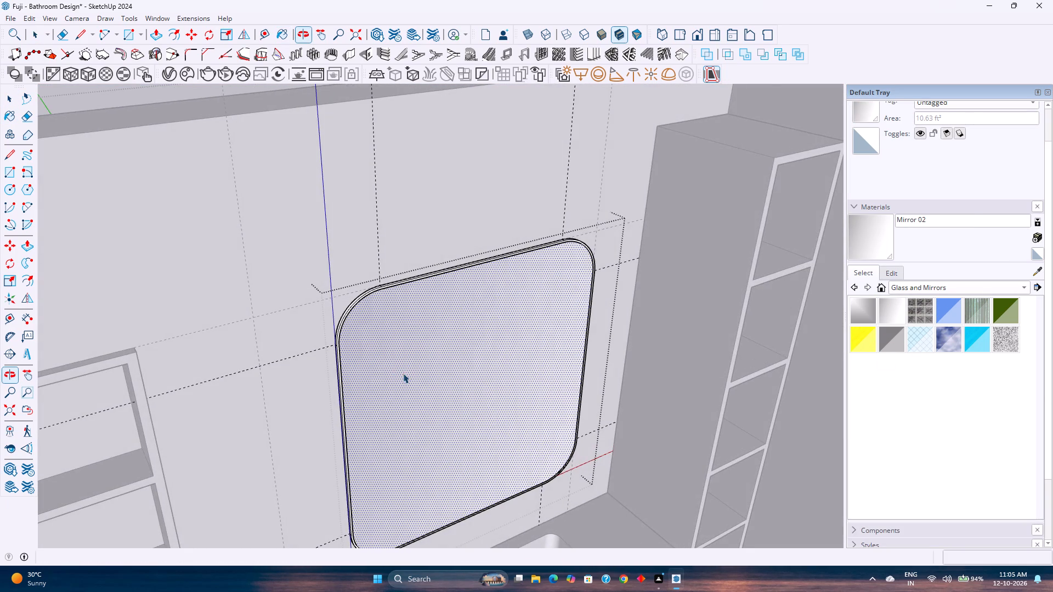
scroll(383, 354, "up", 2)
scroll(383, 354, "down", 1)
middle_click_drag(383, 354, 564, 405)
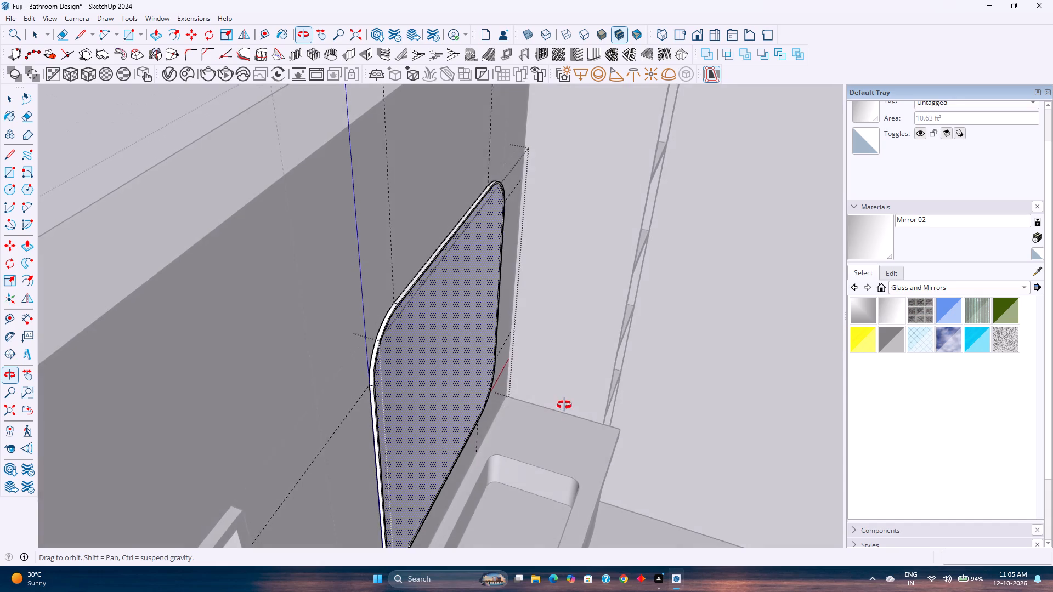
middle_click_drag(564, 405, 565, 396)
key("Escape")
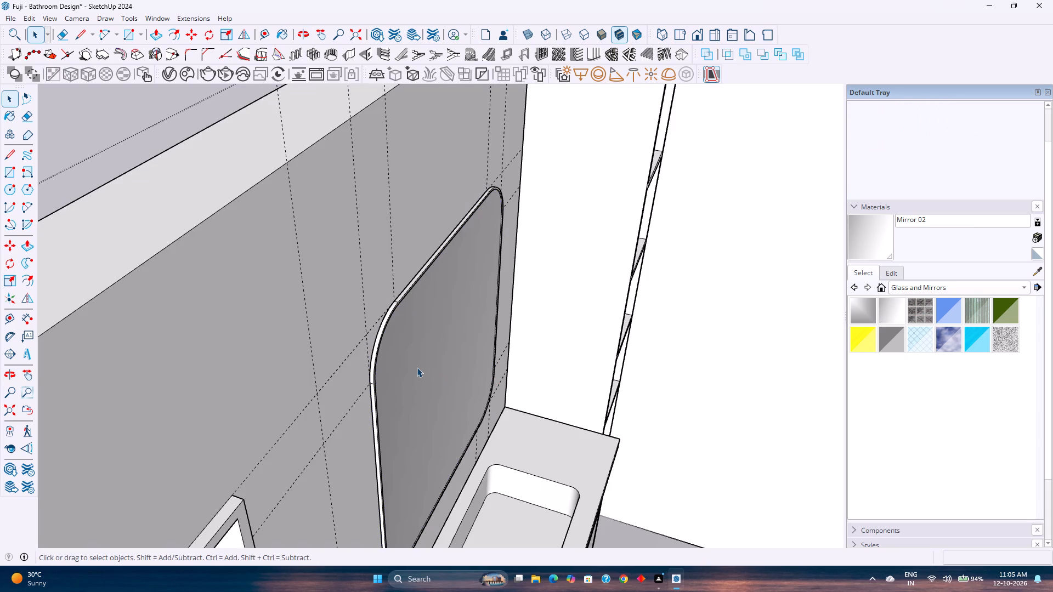
Move the whole mirror panel about 10' 11" away from the wall along the green axis.
left_click(395, 374)
key("m")
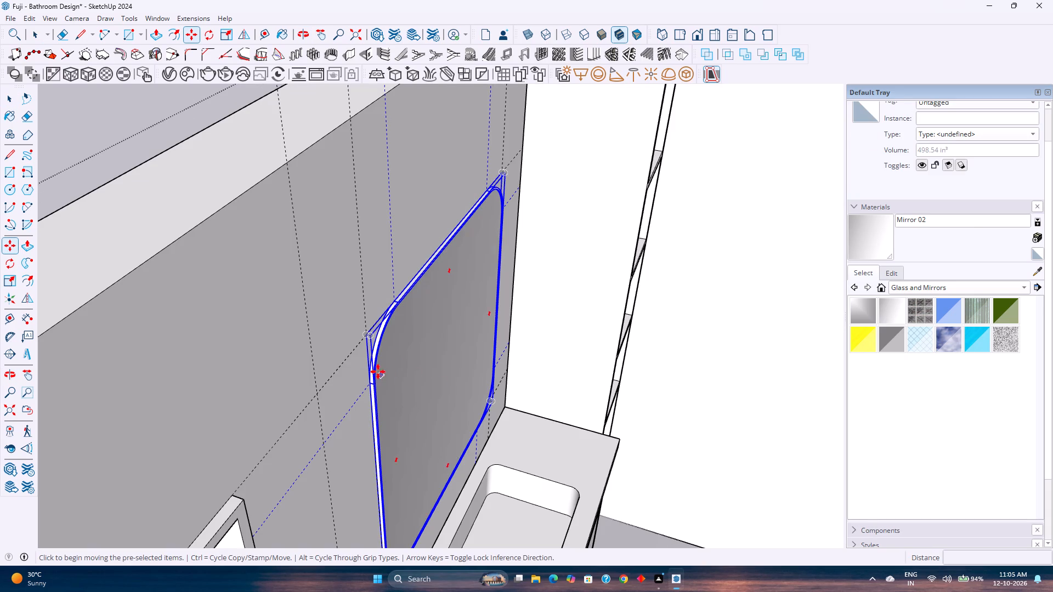
scroll(358, 332, "up", 4)
left_click(372, 334)
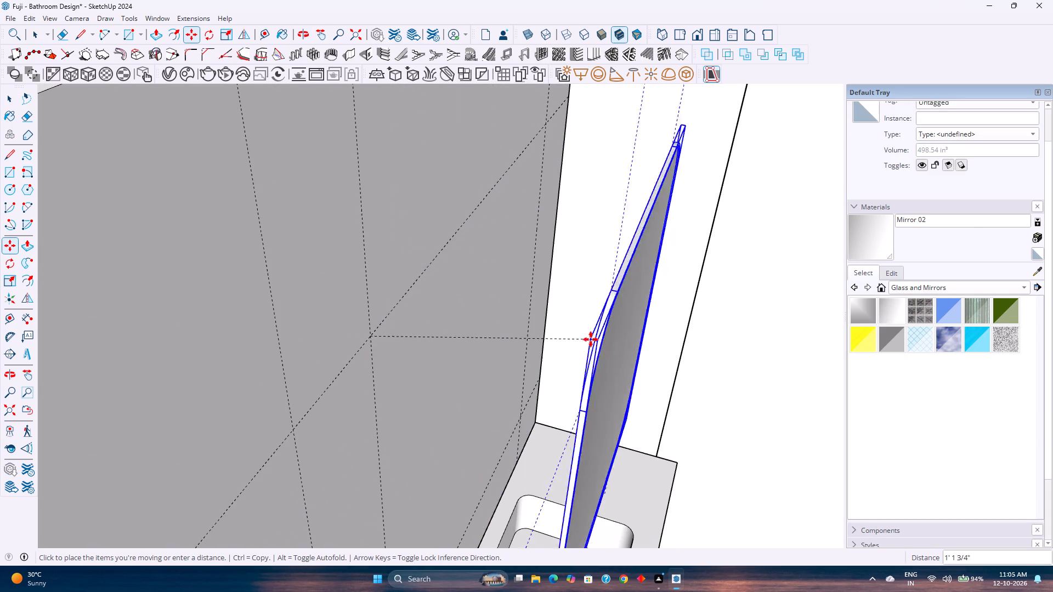
key("Left")
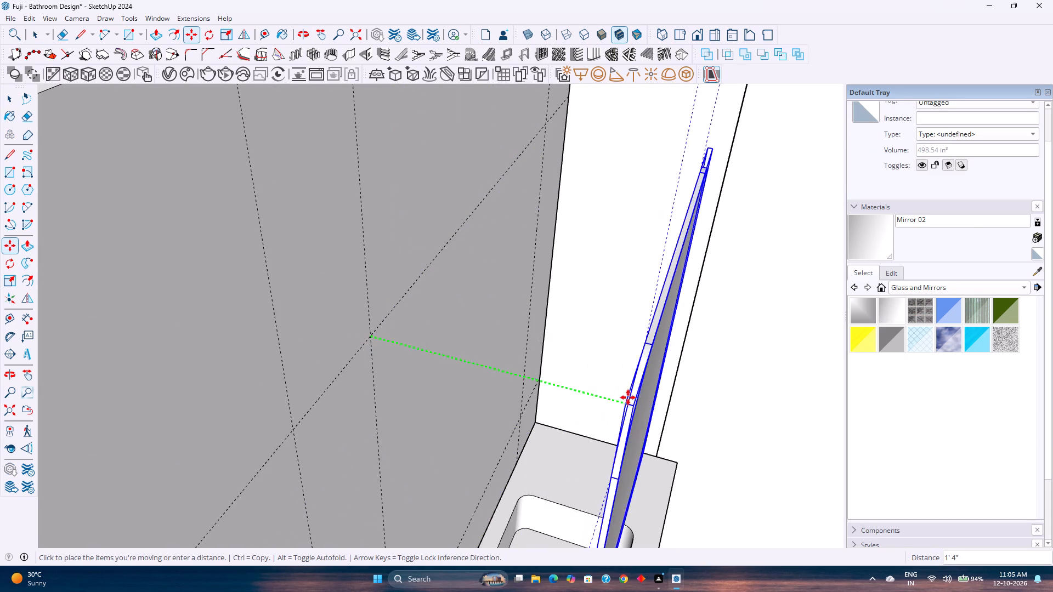
scroll(727, 412, "down", 4)
middle_click_drag(715, 411, 473, 369, "shift")
scroll(473, 369, "down", 4)
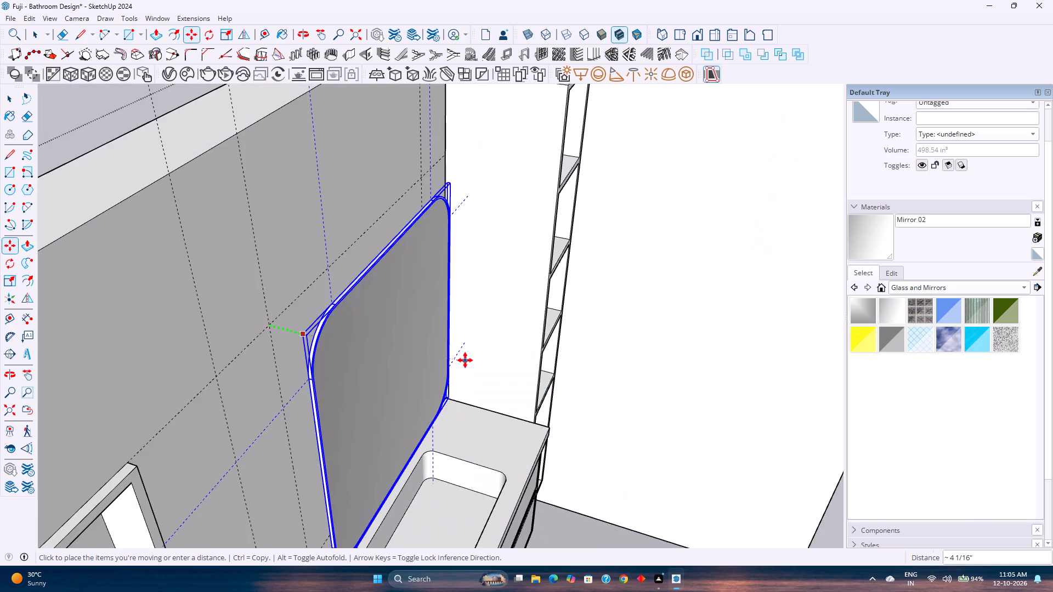
scroll(465, 360, "down", 9)
middle_click_drag(475, 372, 421, 383, "shift")
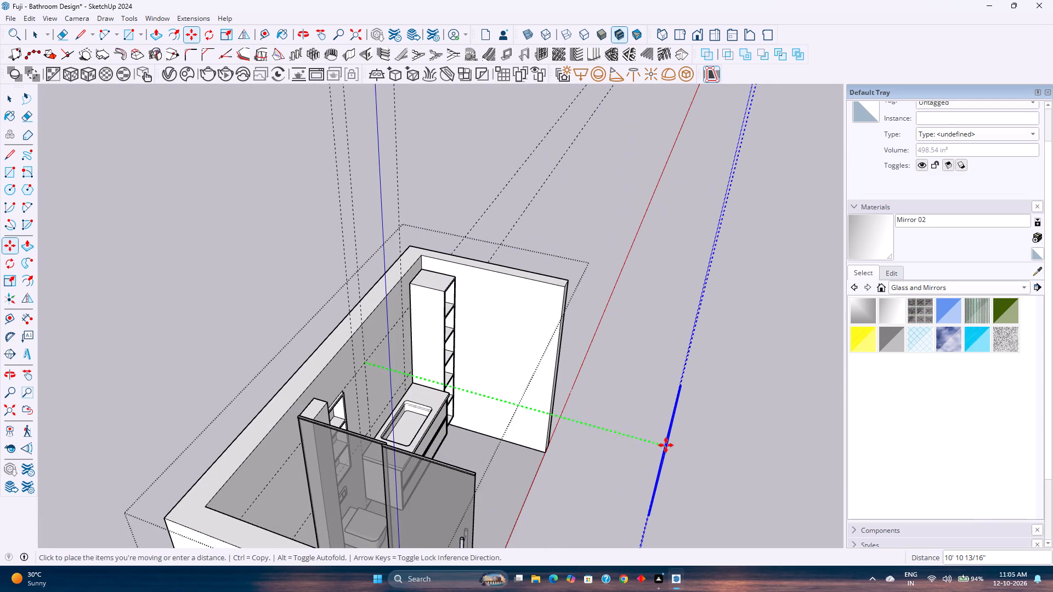
left_click(666, 445)
key("space")
Open the mirror panel for editing and weld the outline edges of its back face.
middle_click_drag(593, 435, 778, 431)
scroll(685, 354, "up", 3)
double_click(684, 345)
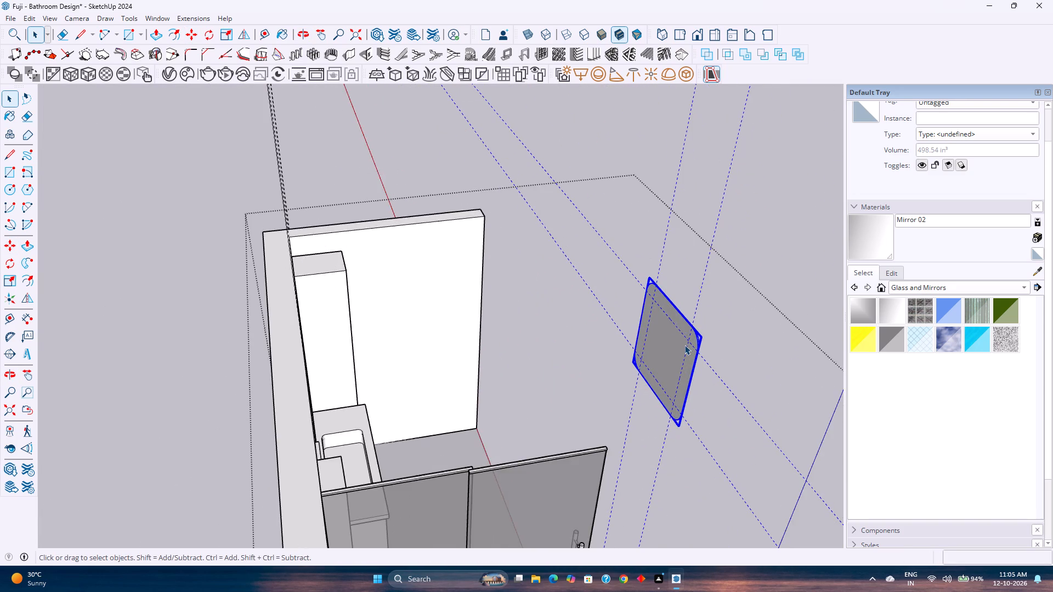
scroll(684, 345, "up", 7)
middle_click_drag(684, 345, 780, 319)
double_click(726, 304)
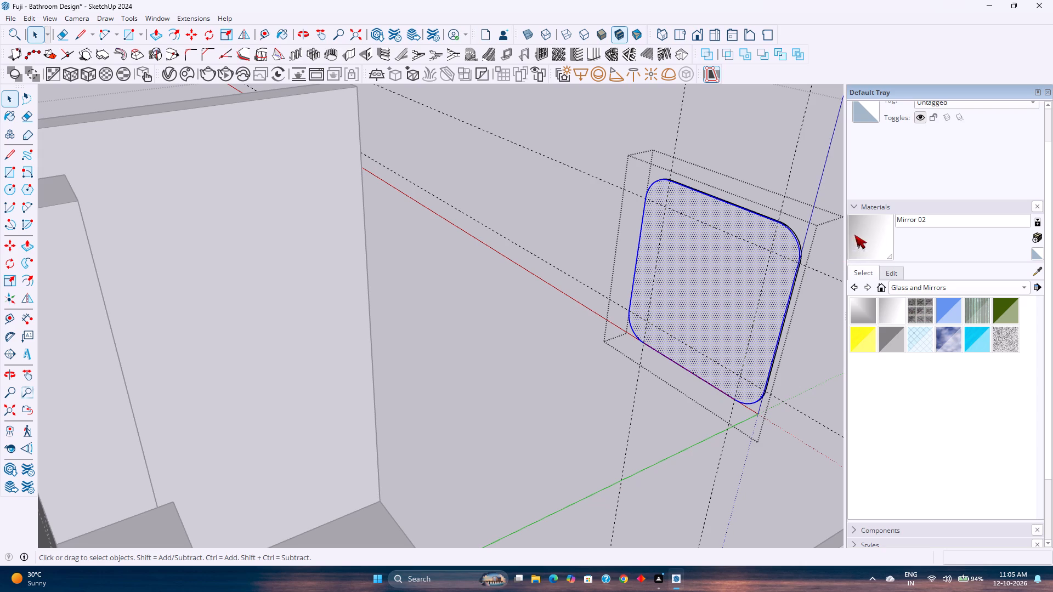
scroll(786, 247, "up", 3)
right_click(653, 272)
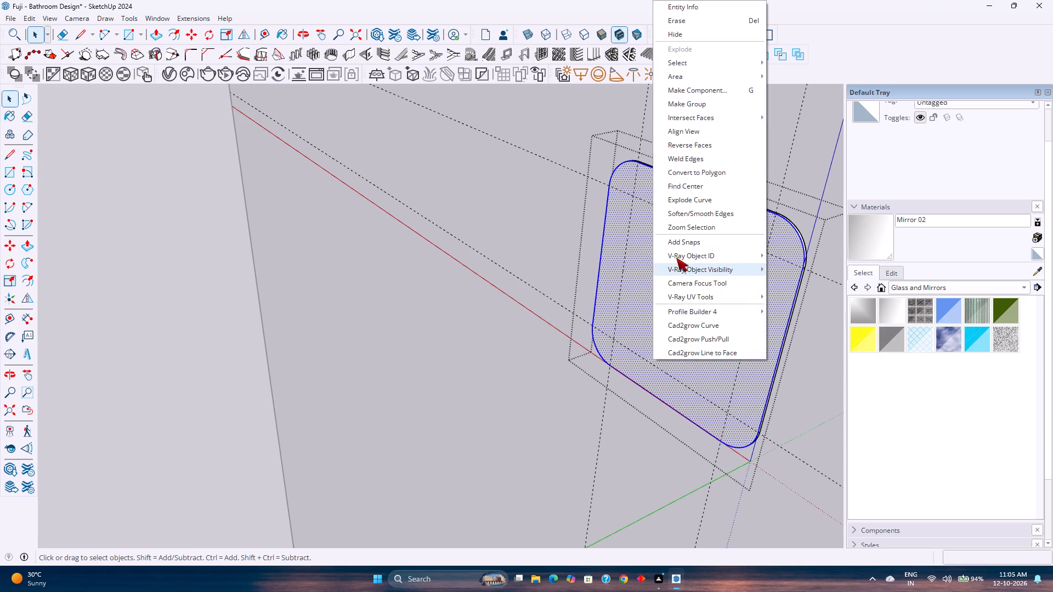
left_click(705, 162)
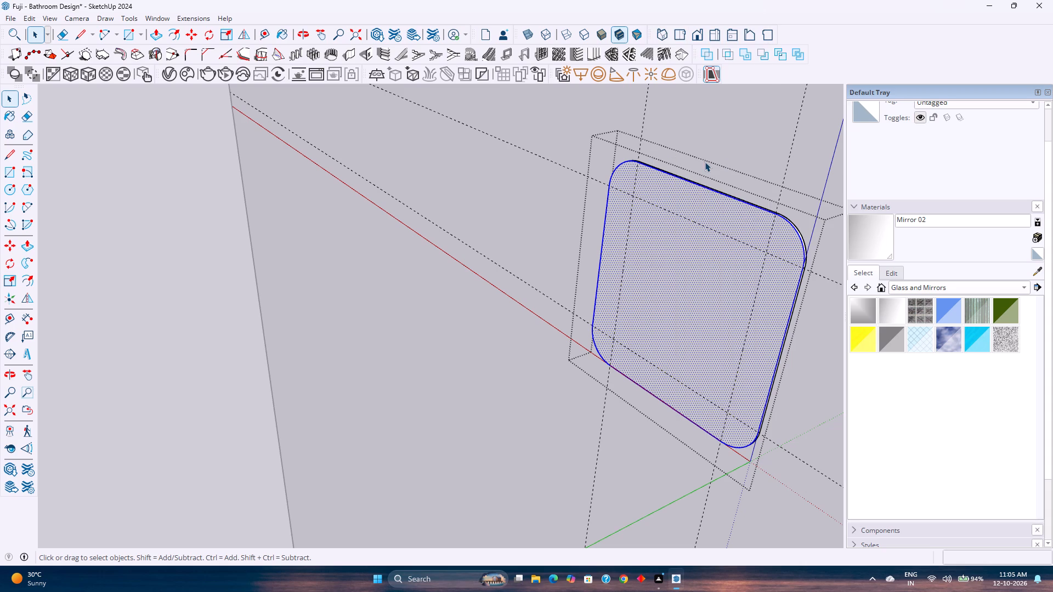
Offset the back face's outline inward by 0.5" and again by 0.75" to form a thin inner ring.
left_click(175, 37)
left_click(760, 236)
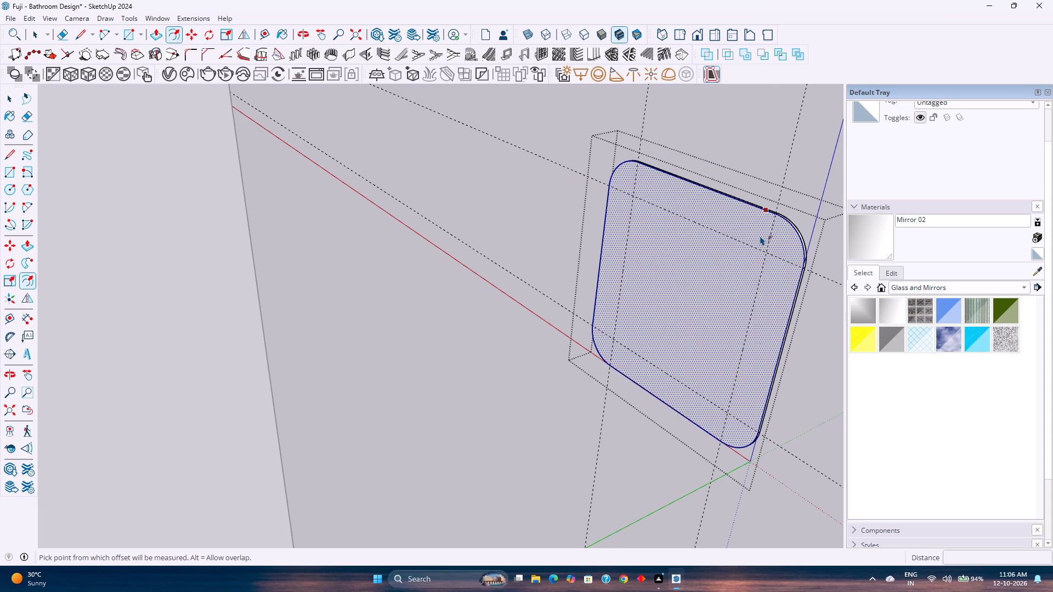
scroll(781, 235, "up", 12)
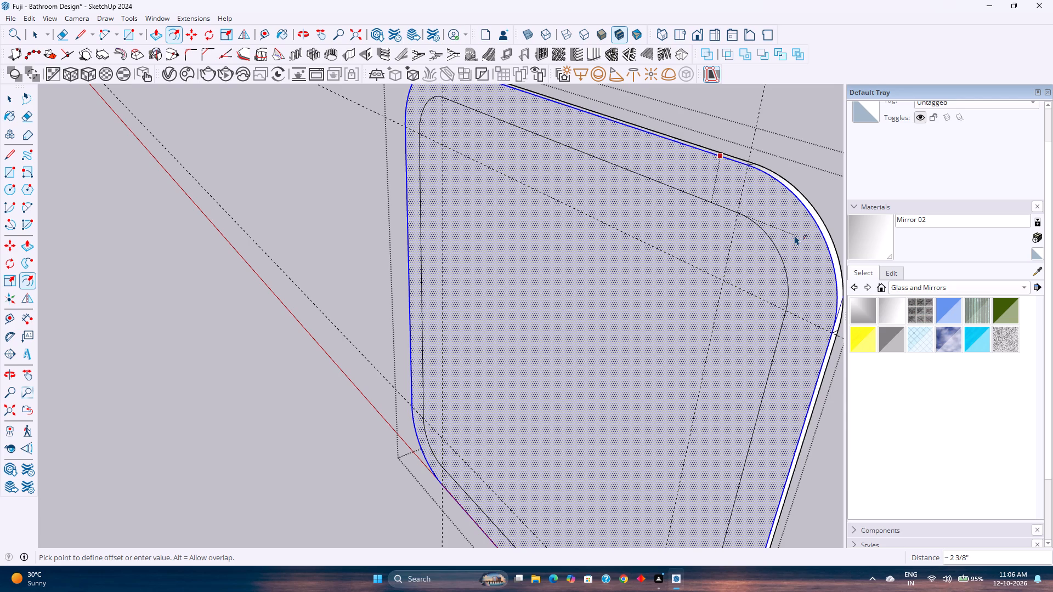
type("0.5")
key("Return")
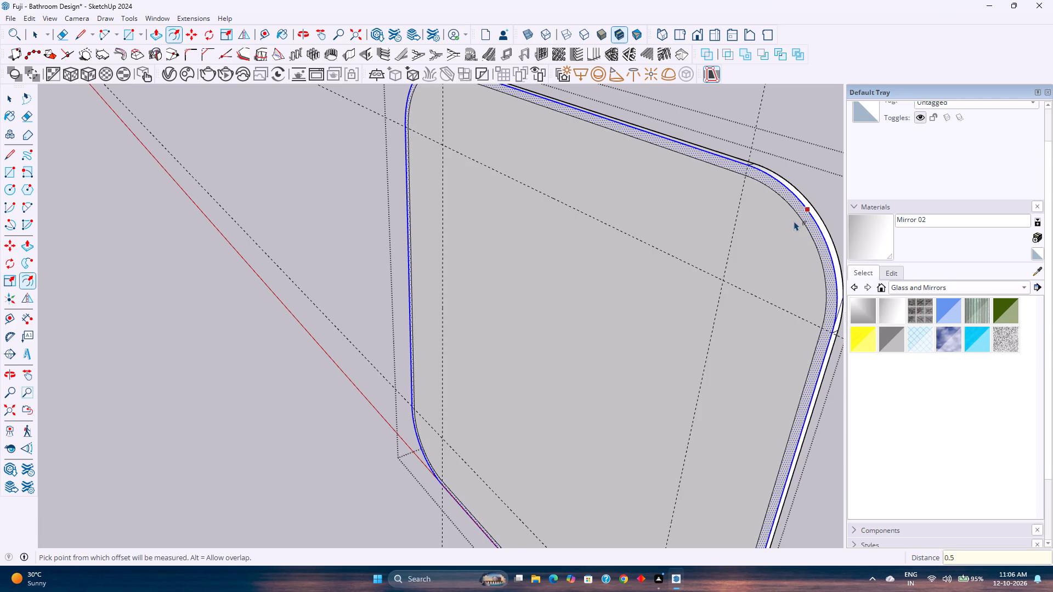
left_click(795, 248)
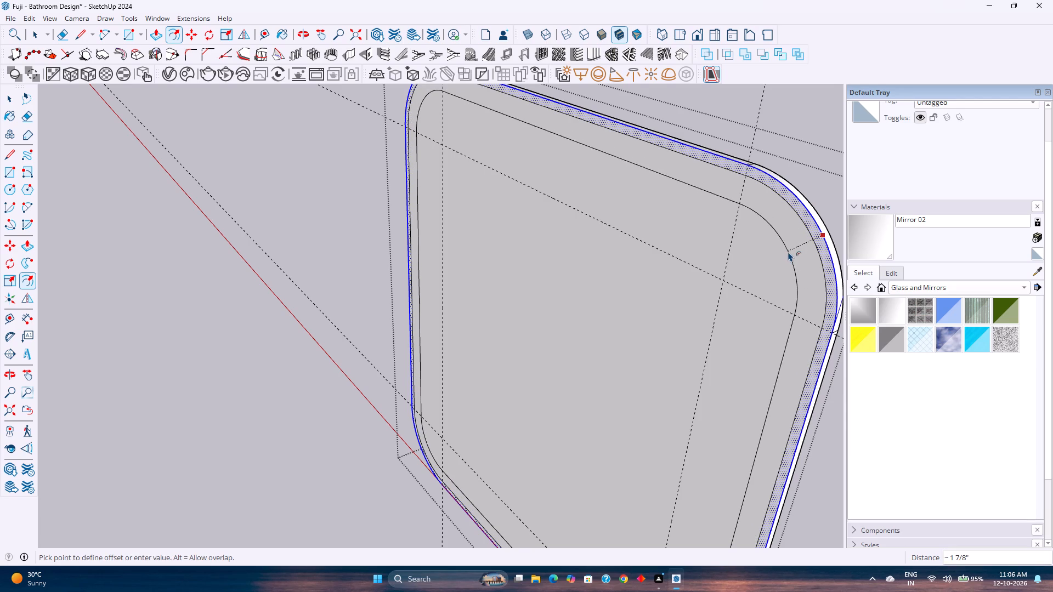
type("0.75")
key("Return")
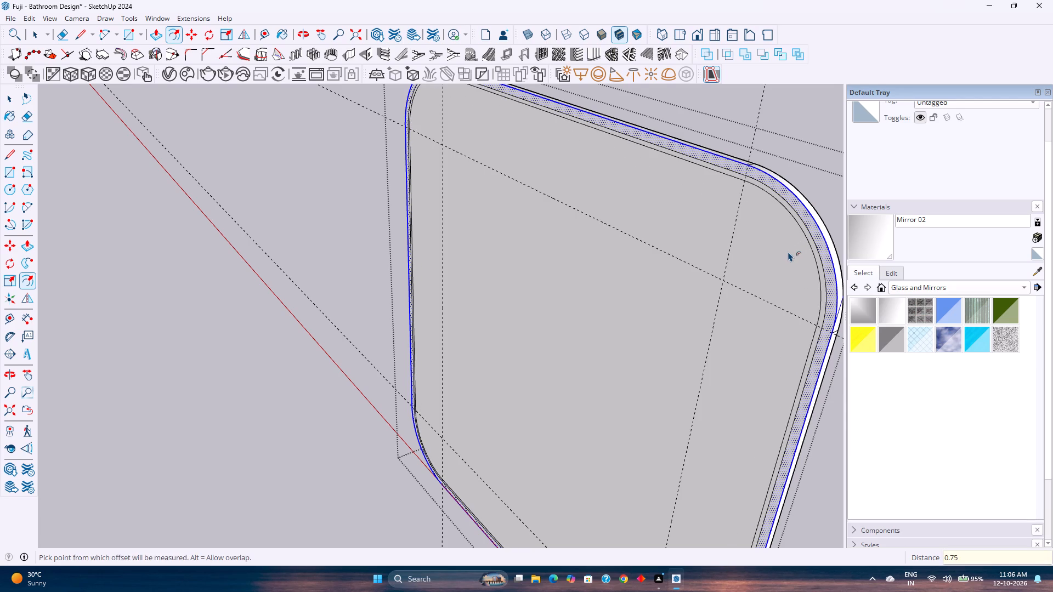
key("Escape")
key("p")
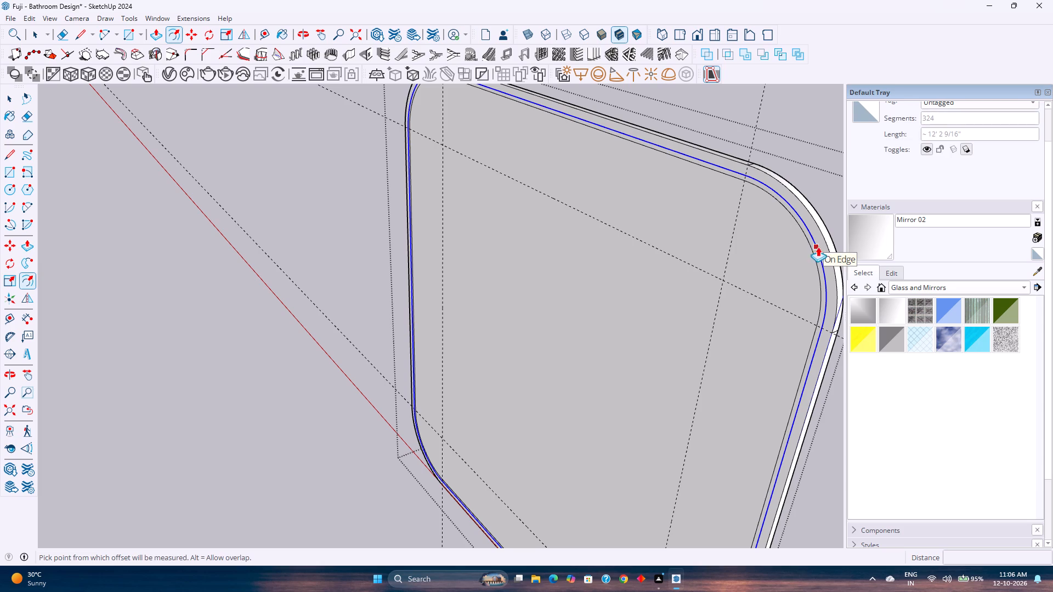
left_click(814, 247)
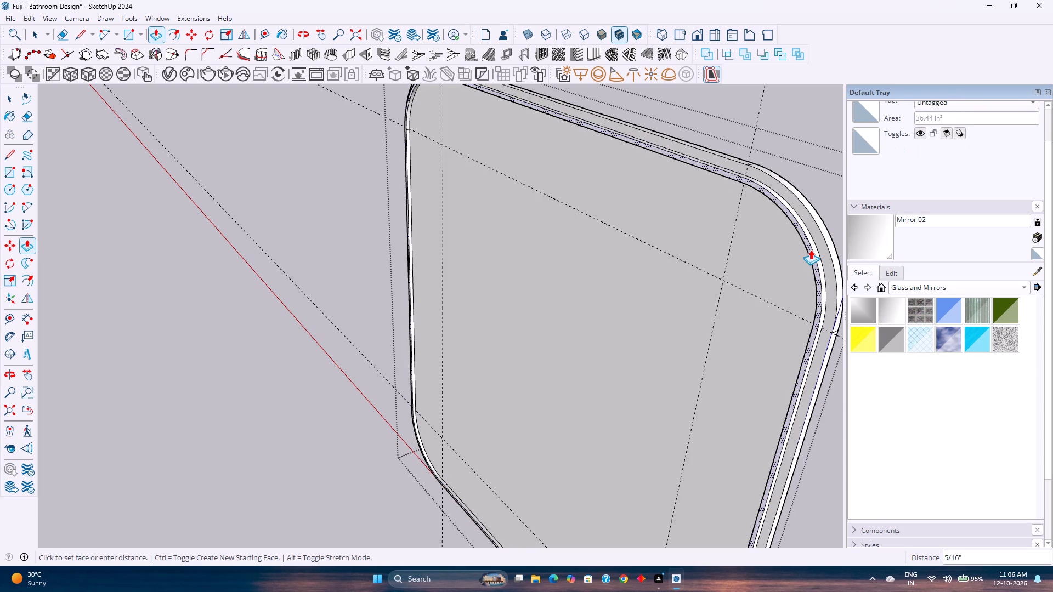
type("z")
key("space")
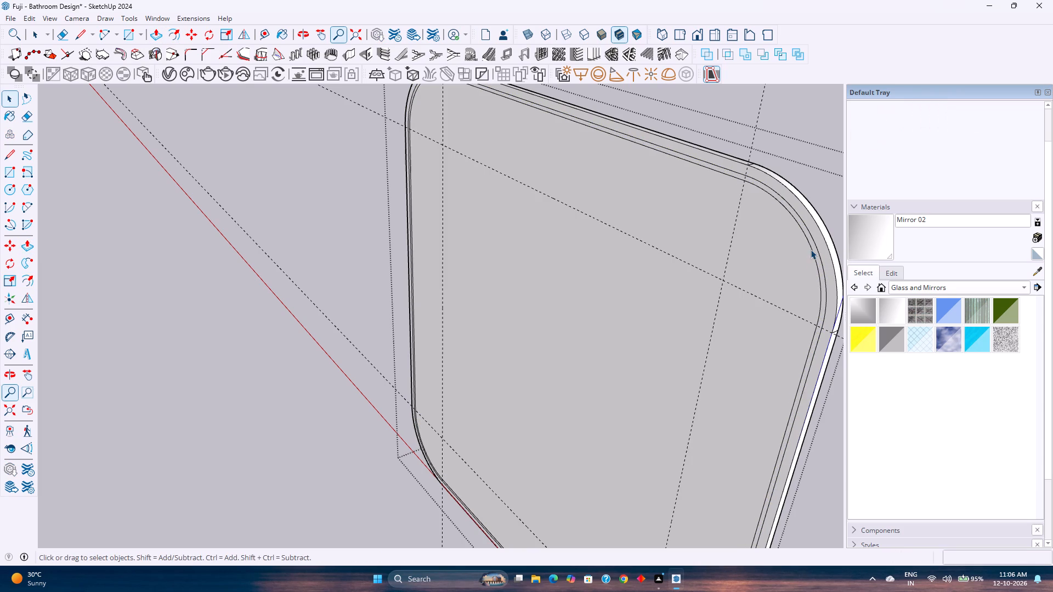
Make a group from the thin ring face and its edges on the mirror panel's back.
scroll(816, 259, "up", 3)
double_click(817, 258)
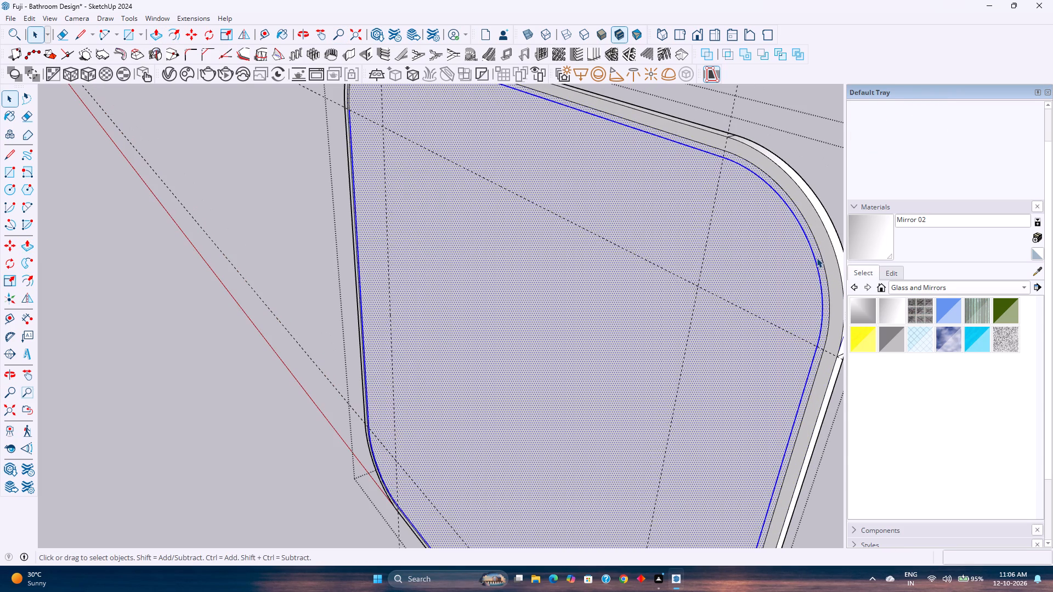
scroll(817, 258, "up", 3)
double_click(818, 255)
right_click(818, 255)
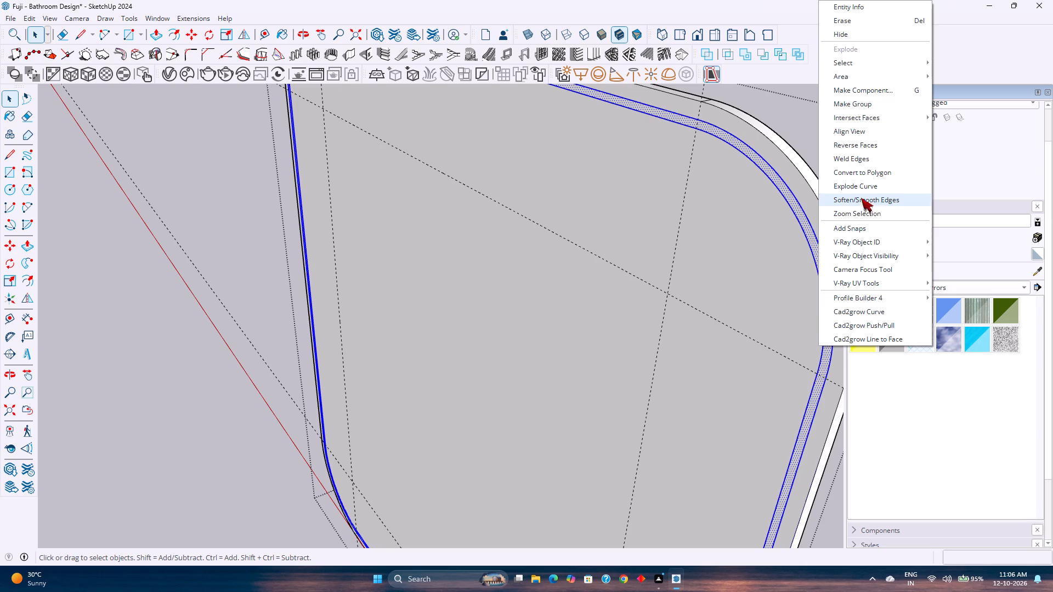
left_click(875, 101)
Push/Pull the grouped ring on the mirror's back outward by 0.25".
double_click(807, 230)
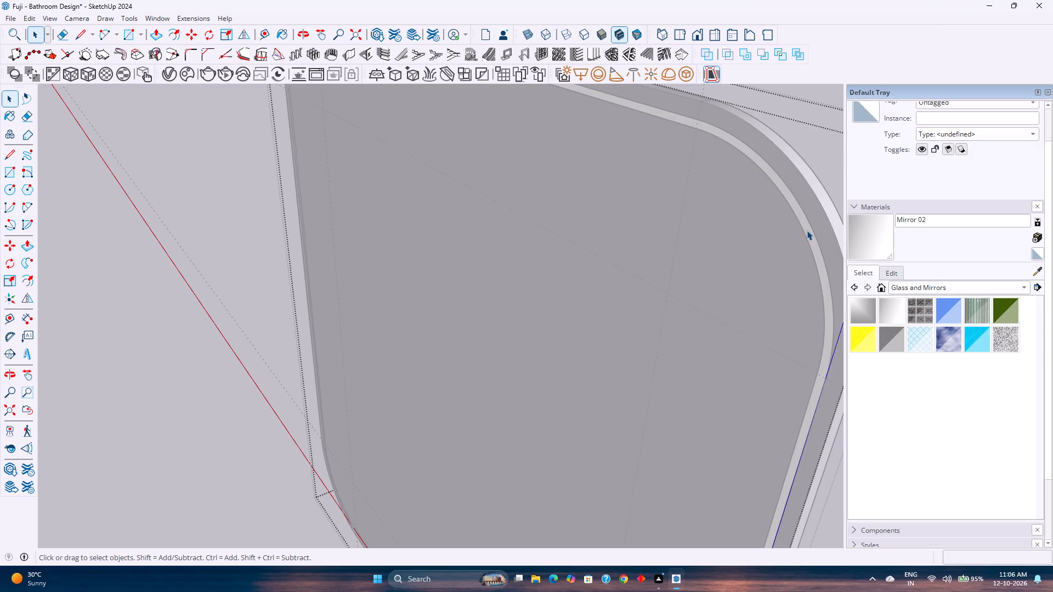
key("p")
left_click(807, 230)
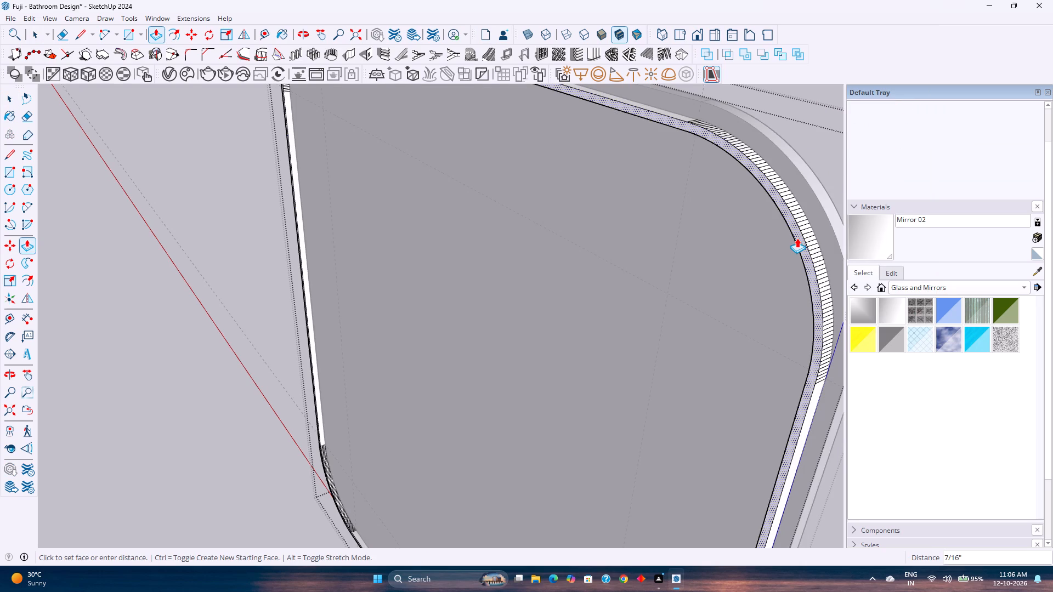
type("0.25")
key("Return")
key("space")
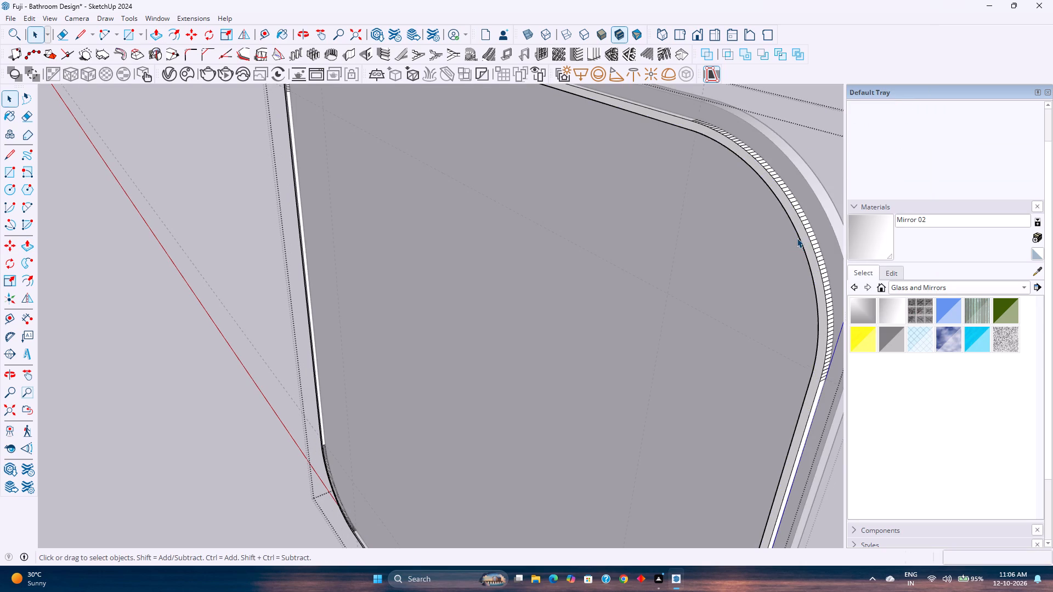
key("Escape")
Create a new Emissive material in the V-Ray Asset Editor.
scroll(750, 257, "down", 3)
scroll(750, 257, "up", 1)
scroll(750, 257, "down", 4)
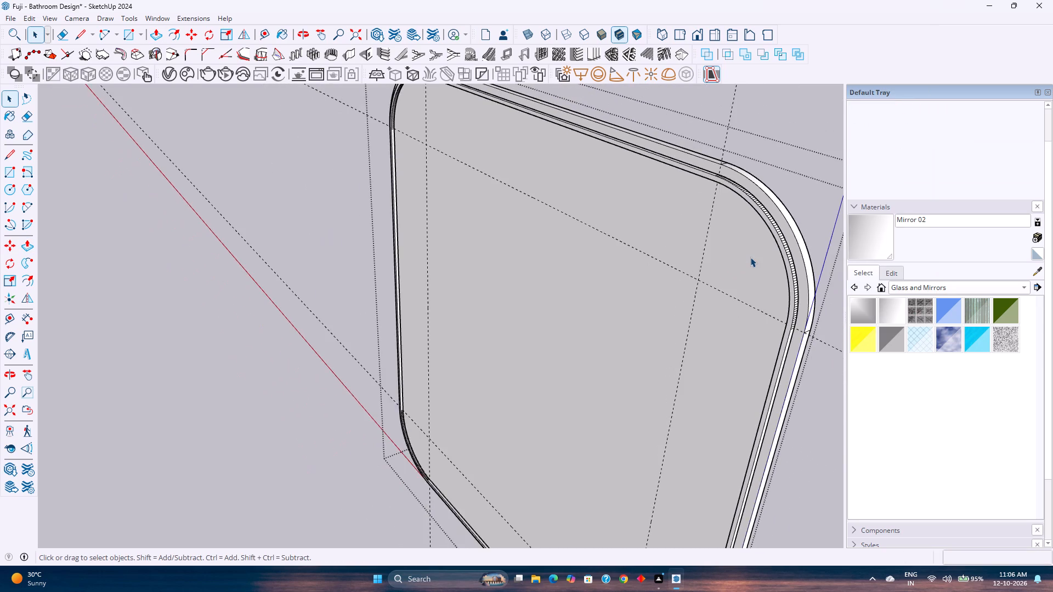
scroll(739, 258, "down", 5)
middle_click_drag(739, 263, 710, 237)
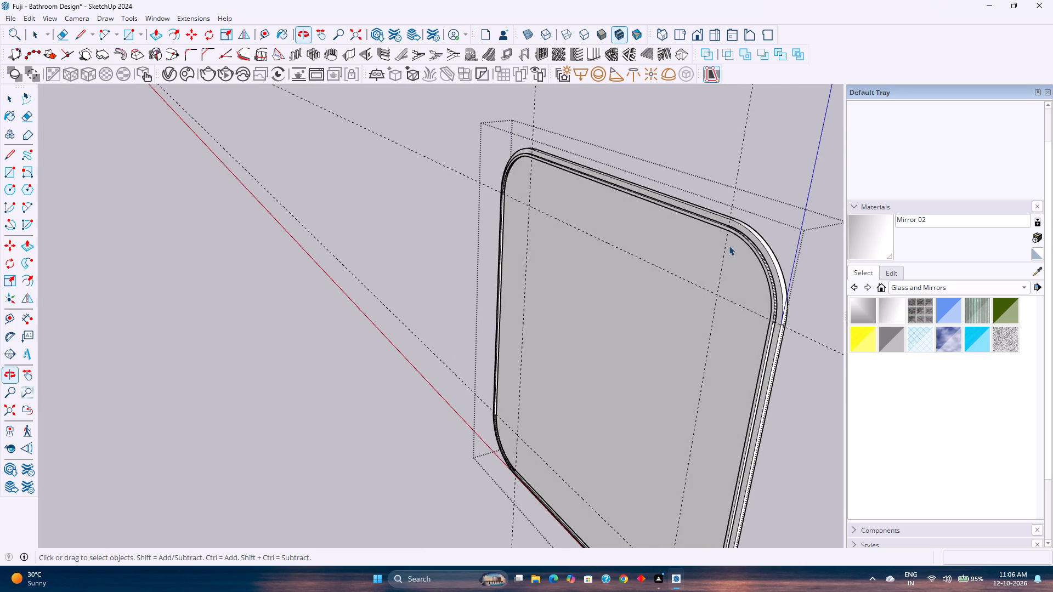
scroll(760, 276, "down", 2)
middle_click_drag(760, 276, 710, 271)
scroll(710, 265, "down", 4)
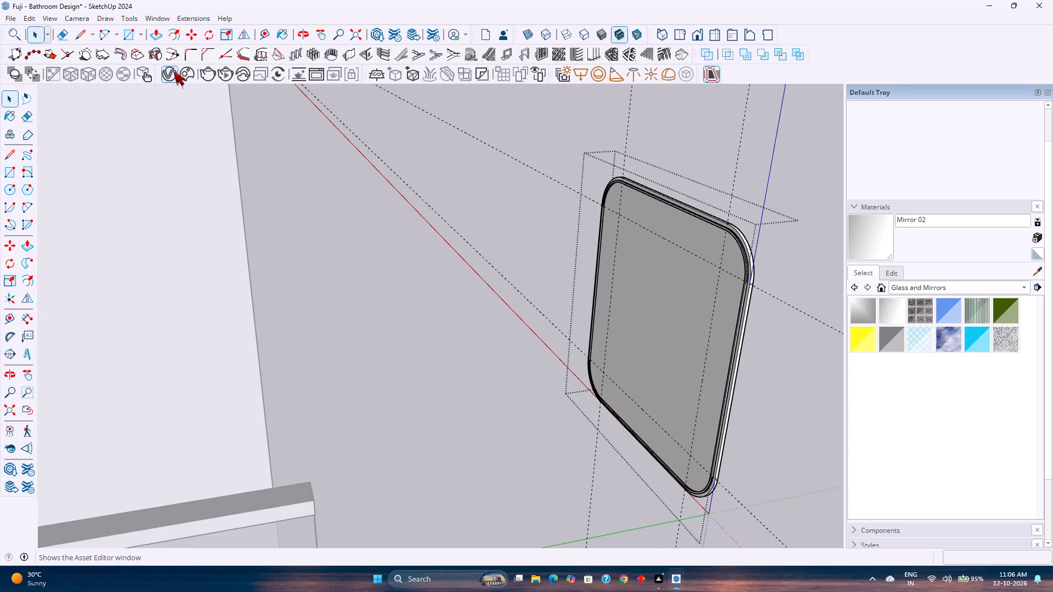
left_click(173, 71)
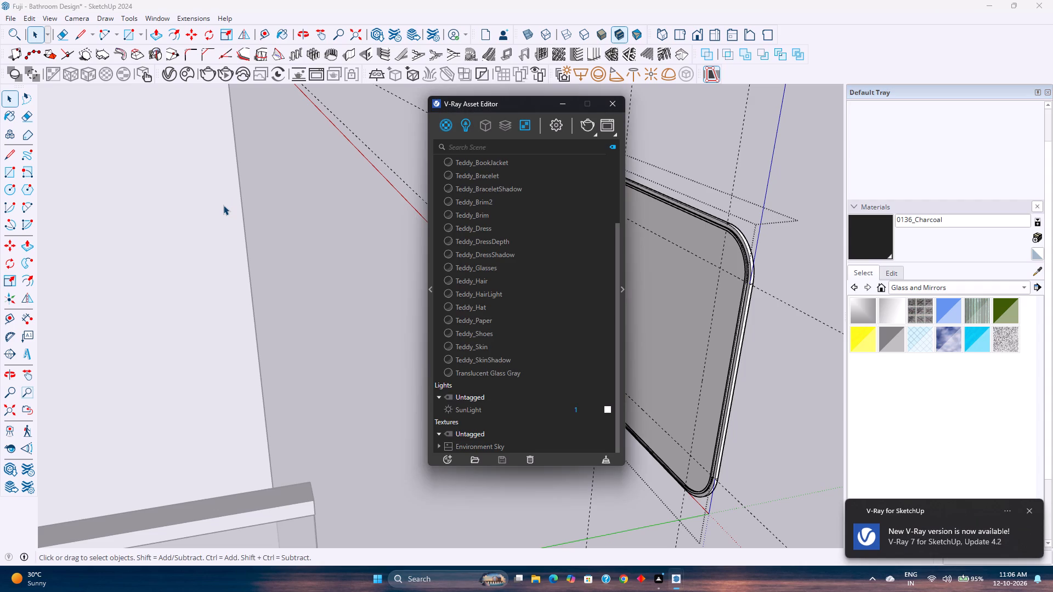
right_click(450, 127)
left_click(457, 163)
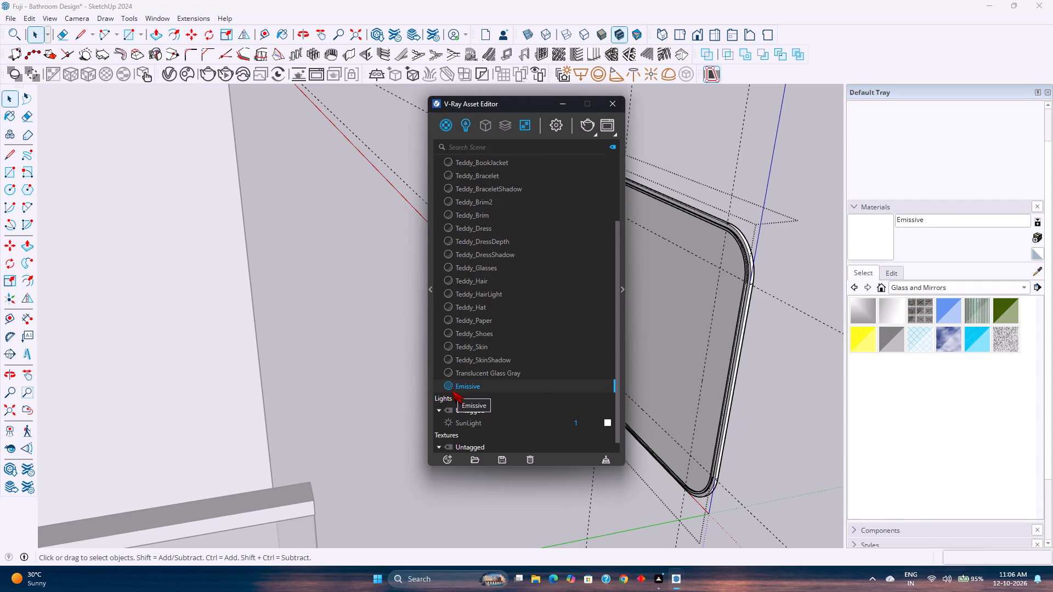
Rename the Emissive material as Mirror Bg Light.
right_click(468, 385)
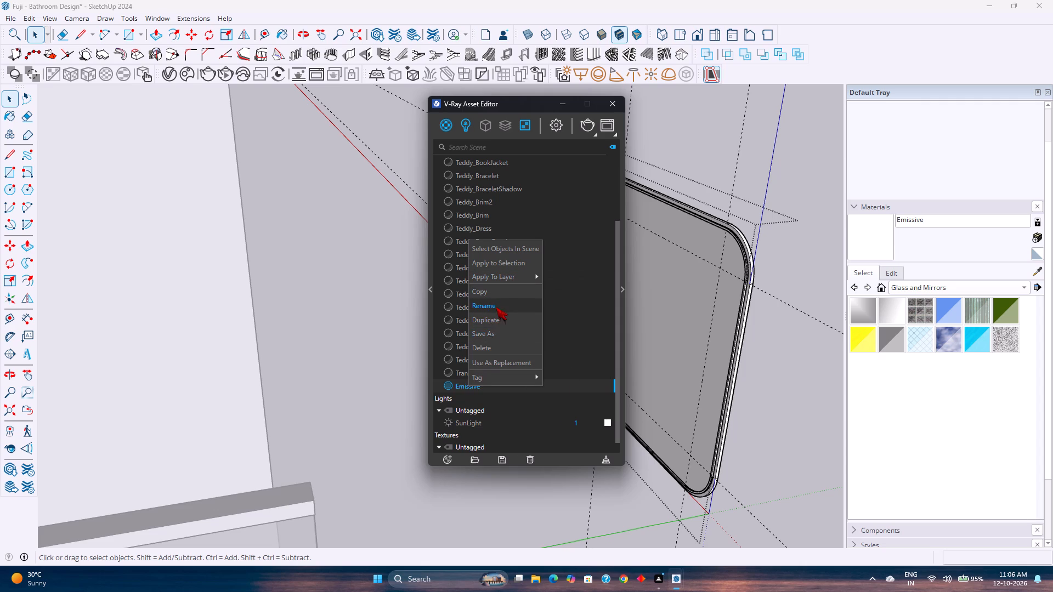
left_click(496, 307)
key("BackSpace")
key("BackSpace")
key("BackSpace")
key("BackSpace")
key("BackSpace")
key("BackSpace")
key("BackSpace")
key("BackSpace")
key("BackSpace")
key("BackSpace")
key("BackSpace")
key("BackSpace")
key("BackSpace")
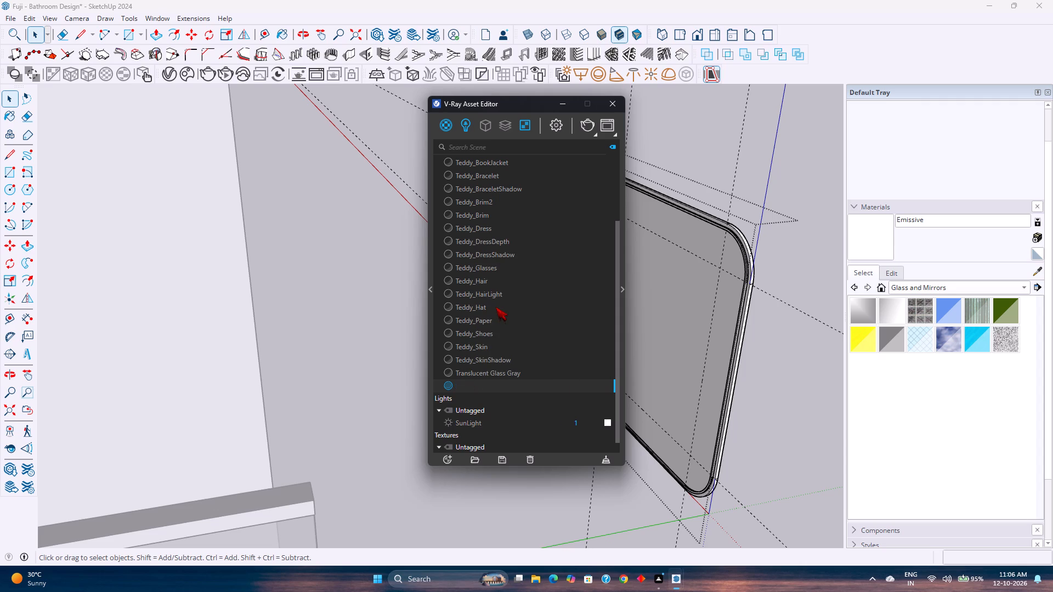
type("Mirrir")
key("space")
key("BackSpace")
key("BackSpace")
key("BackSpace")
type("or Bg")
key("space")
type("Lighy")
key("BackSpace")
key("t")
key("Return")
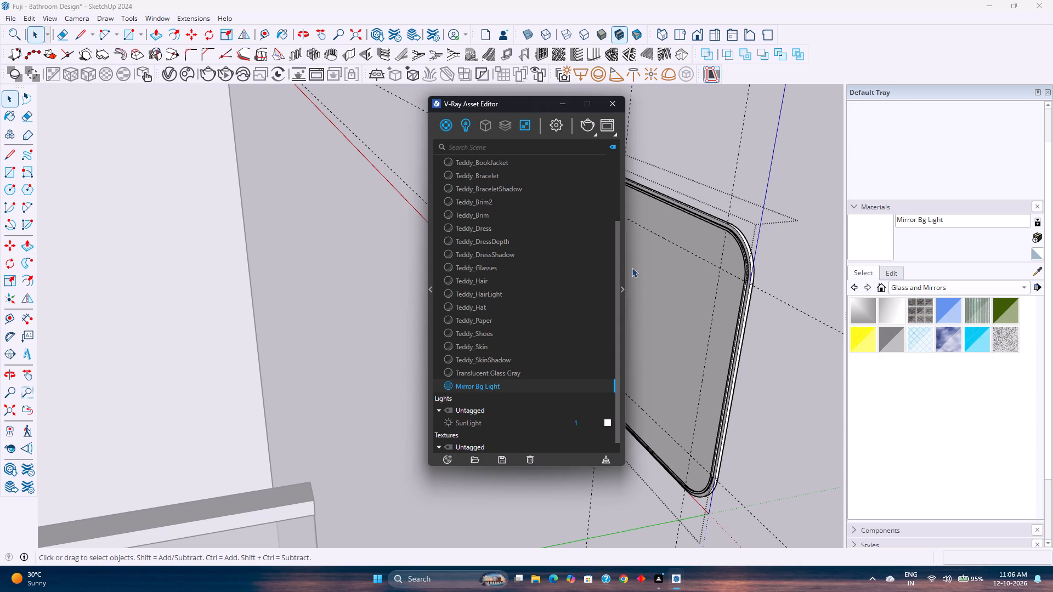
Set the Mirror Bg Light emissive color to a warm peach, about R 0.991, G 0.842, B 0.731.
left_click(624, 280)
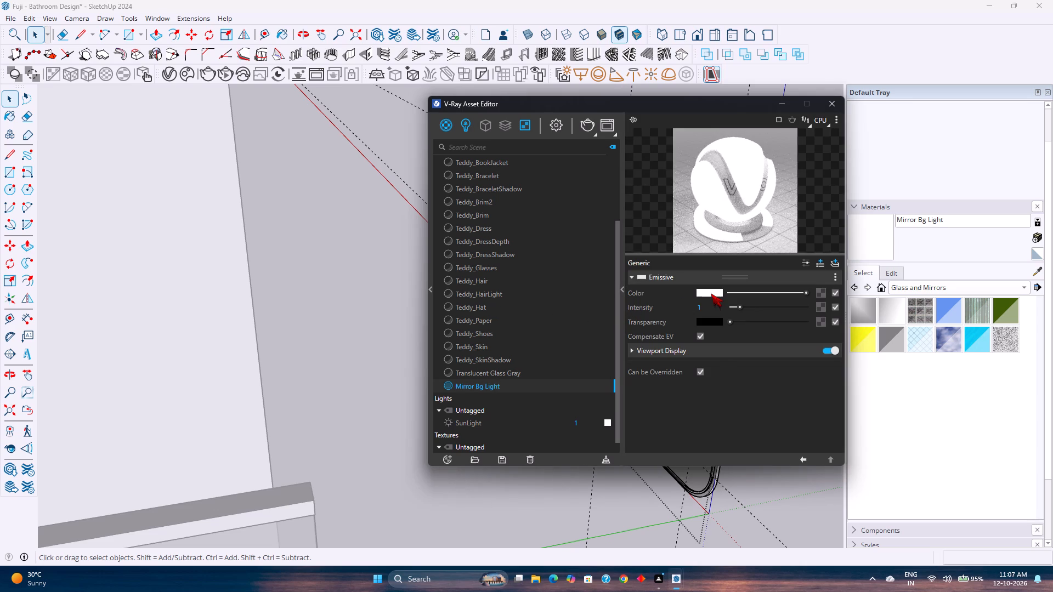
left_click(711, 293)
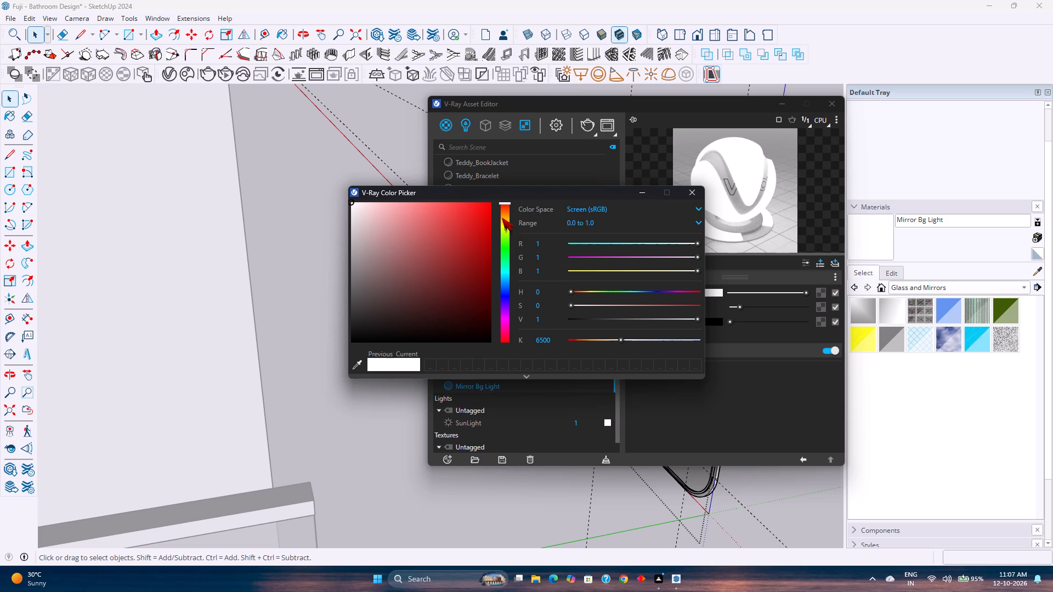
left_click(505, 212)
left_click(388, 203)
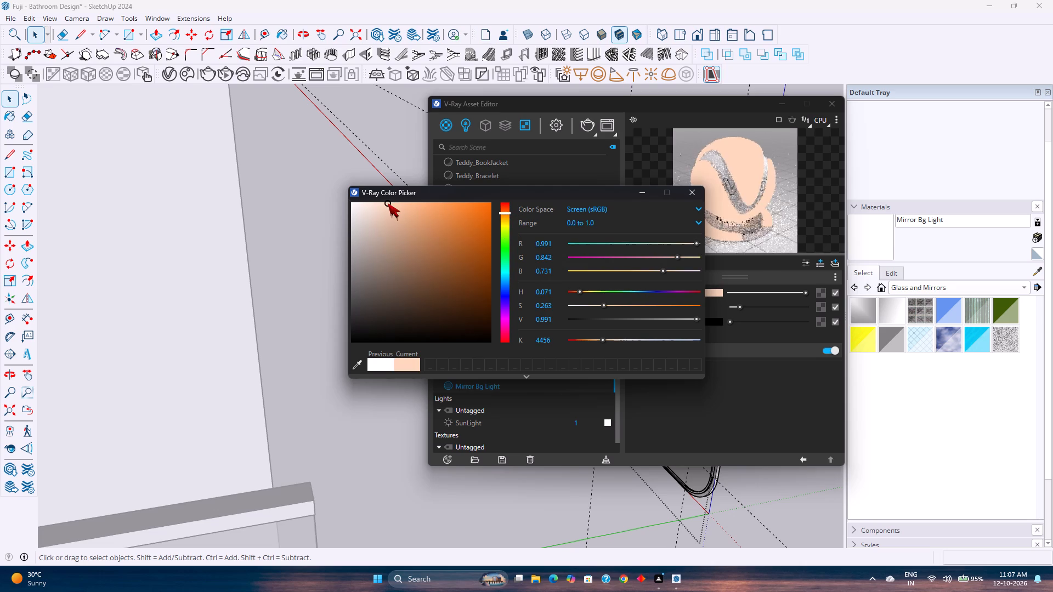
left_click(698, 192)
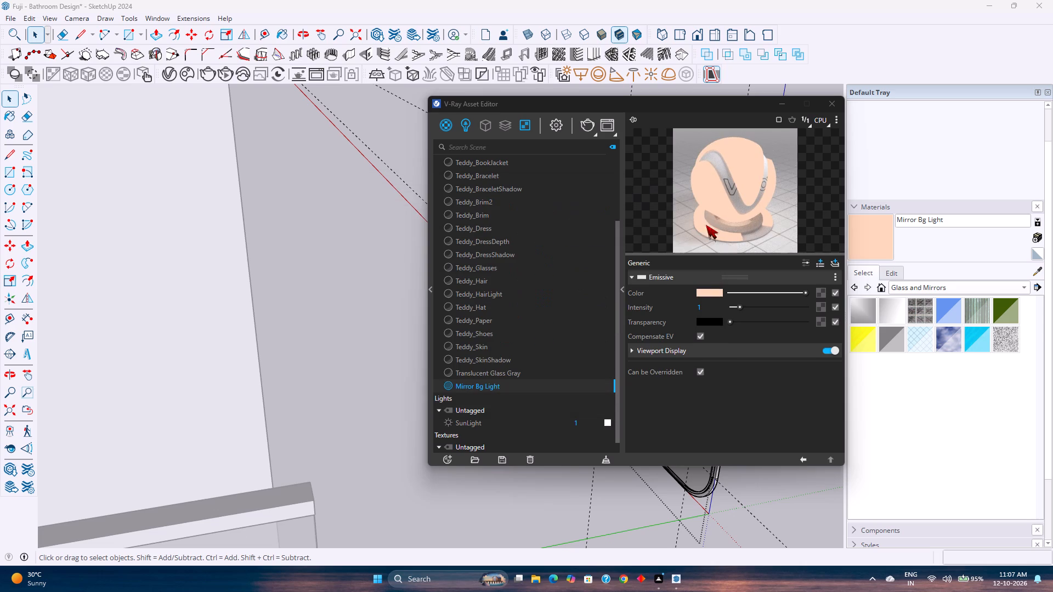
Set the Mirror Bg Light emissive intensity to 6.6.
left_click_drag(738, 309, 844, 304)
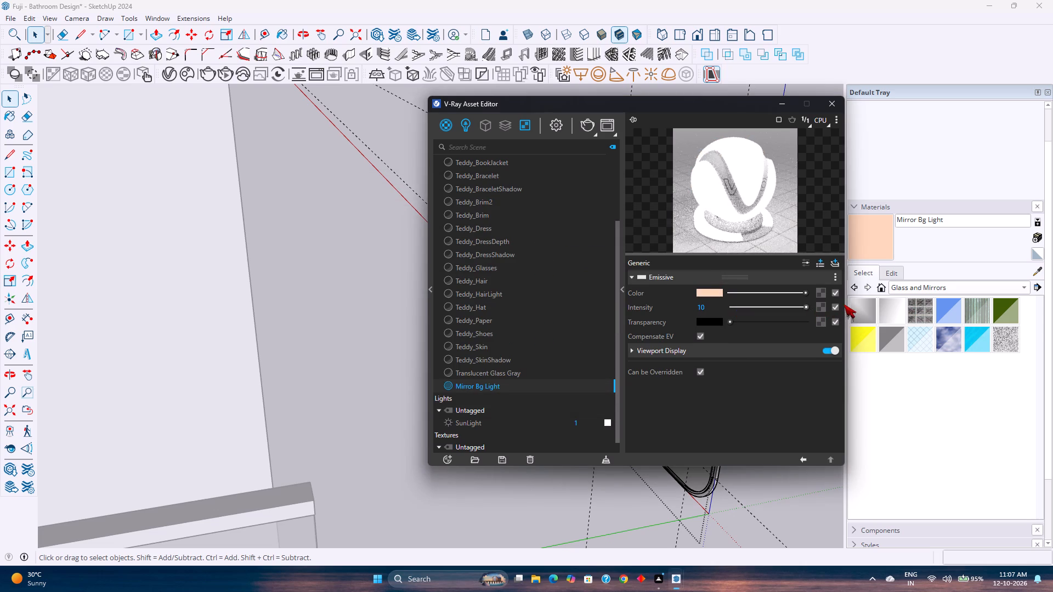
left_click_drag(844, 304, 782, 311)
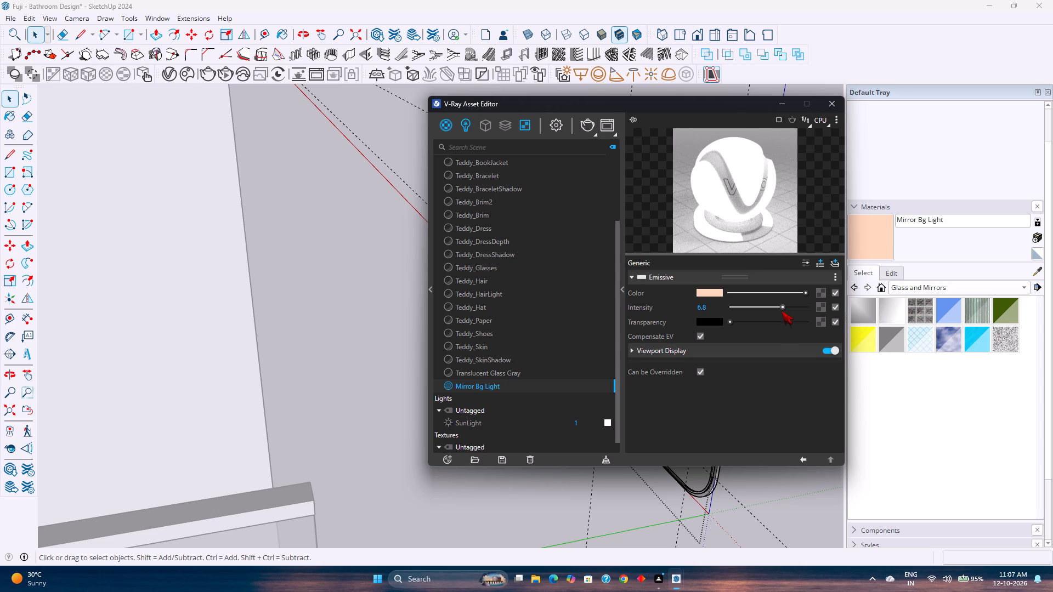
left_click_drag(782, 311, 781, 311)
left_click(837, 100)
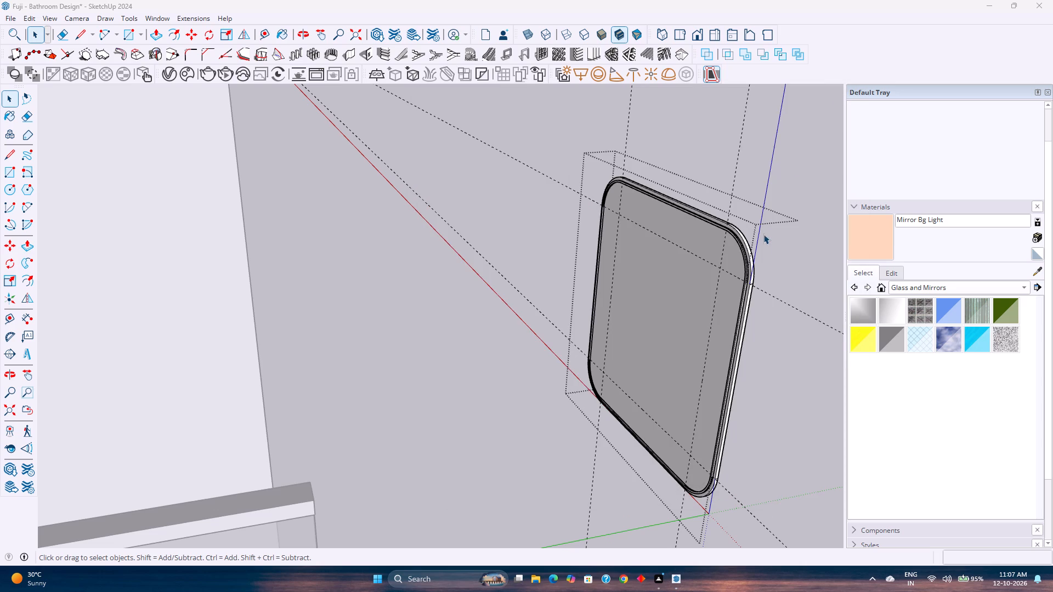
Apply the Mirror Bg Light material to the grouped ring on the mirror's back.
scroll(756, 255, "up", 4)
left_click(742, 251)
scroll(738, 252, "up", 2)
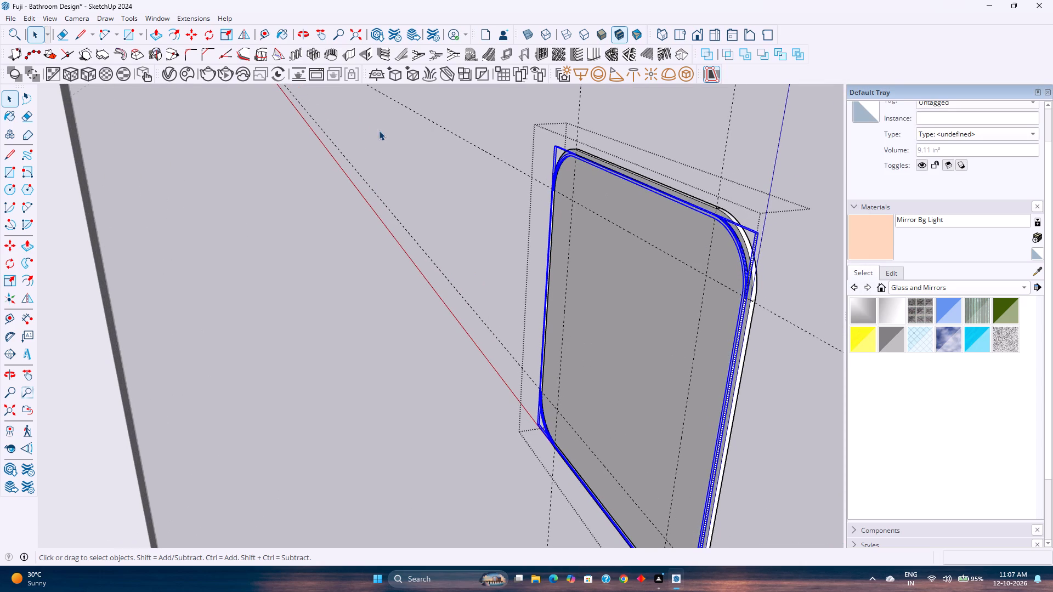
left_click(174, 75)
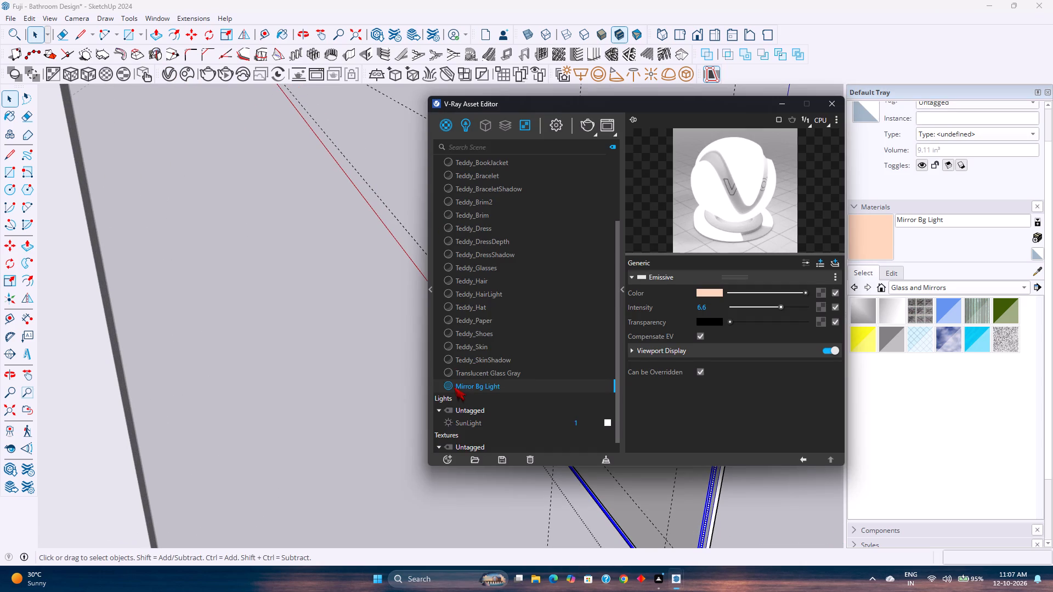
right_click(461, 389)
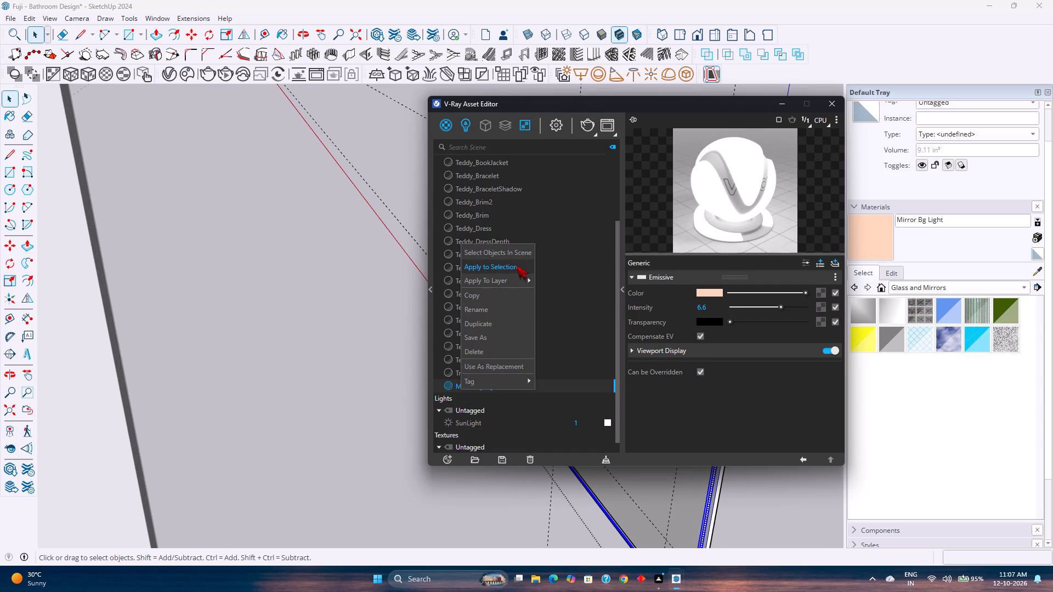
left_click(516, 265)
left_click(829, 101)
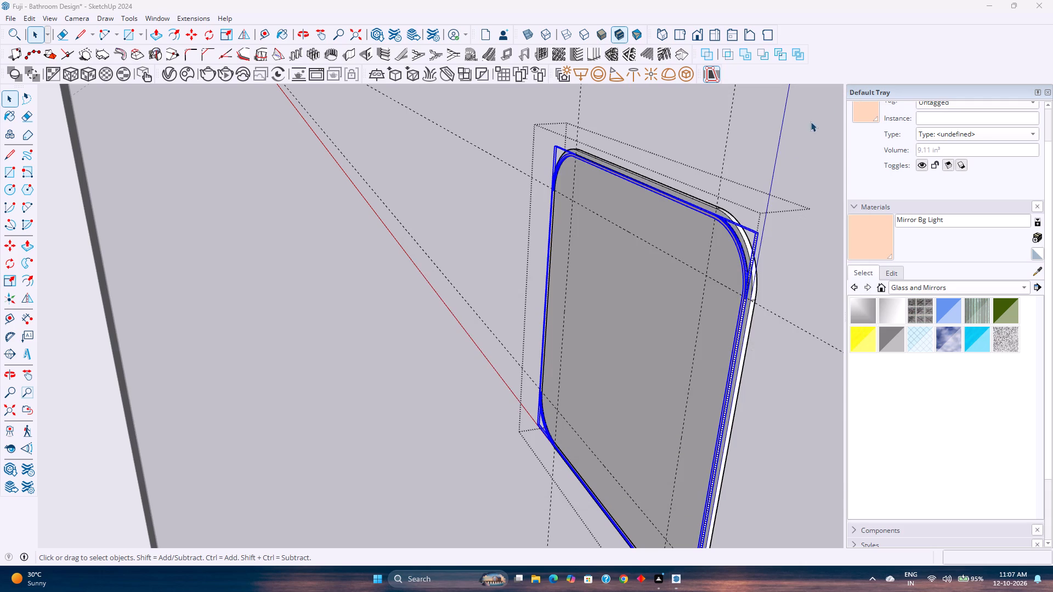
scroll(741, 229, "up", 8)
key("Escape")
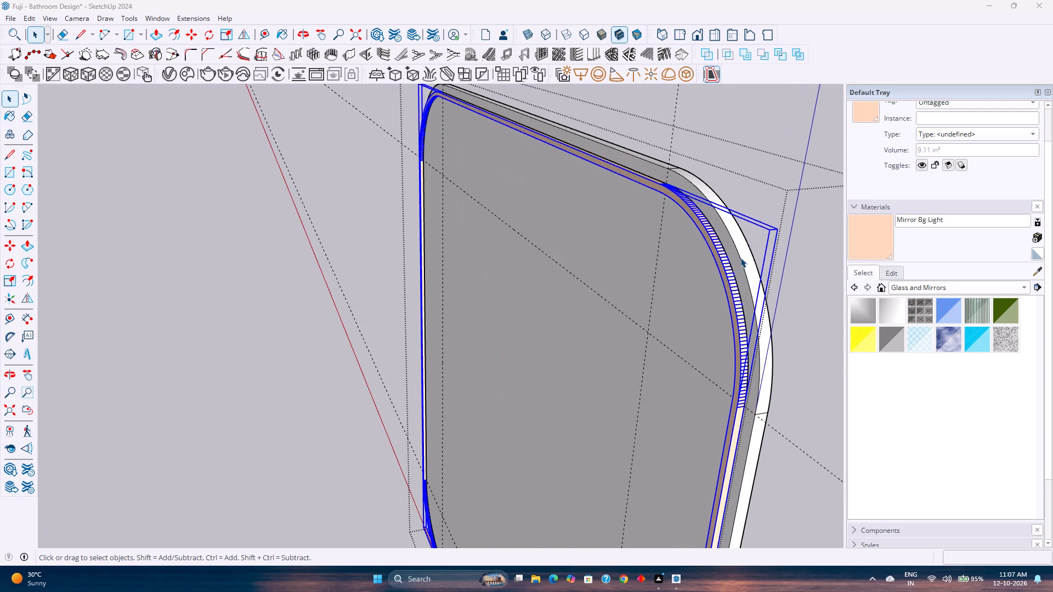
Move the whole mirror by its upper corner to the guide intersection on the wall above the vanity.
left_click(665, 304)
scroll(730, 293, "up", 3)
middle_click_drag(730, 293, 625, 252)
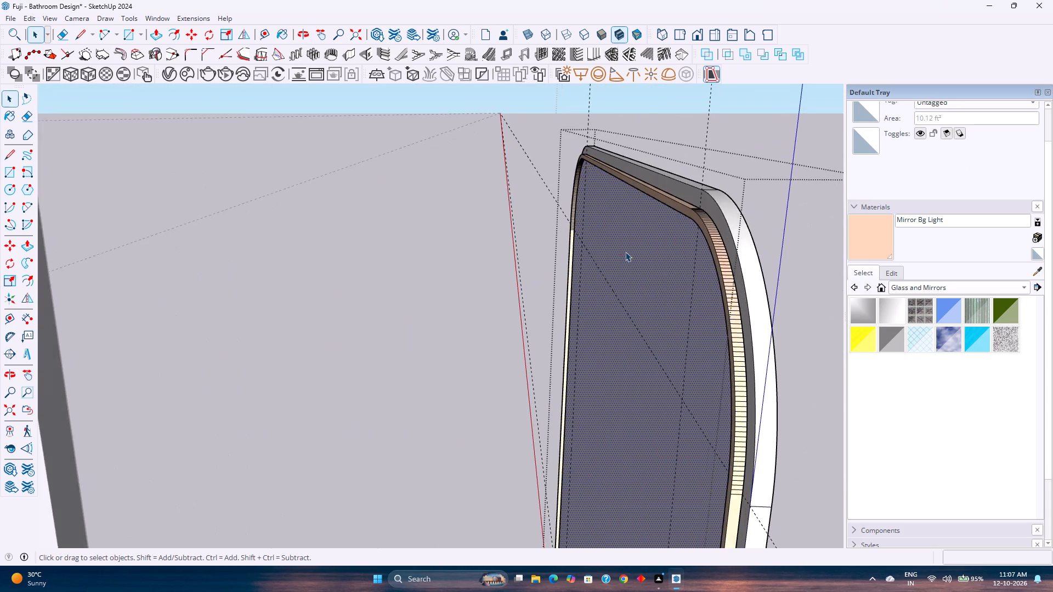
scroll(626, 252, "down", 12)
left_click(736, 304)
middle_click_drag(732, 303, 664, 298)
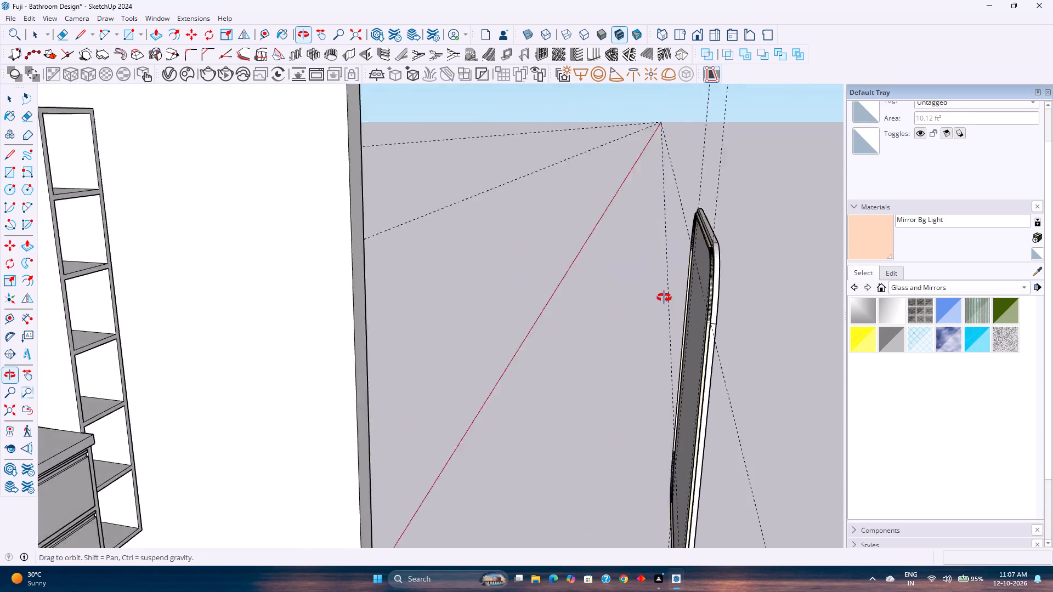
middle_click_drag(664, 298, 592, 287)
scroll(591, 285, "down", 5)
left_click(693, 268)
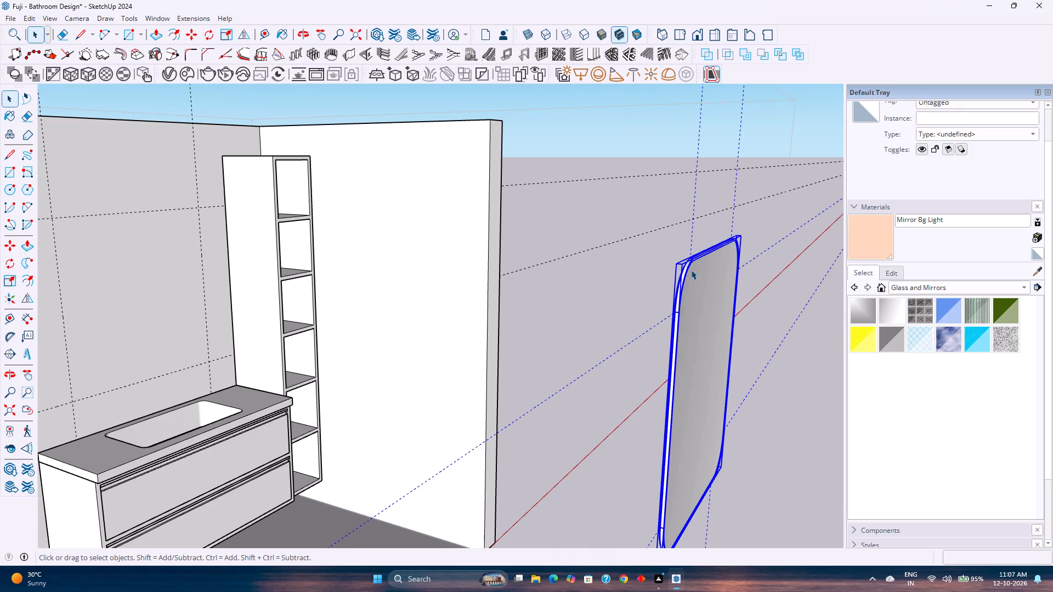
key("m")
left_click(676, 262)
scroll(496, 261, "down", 4)
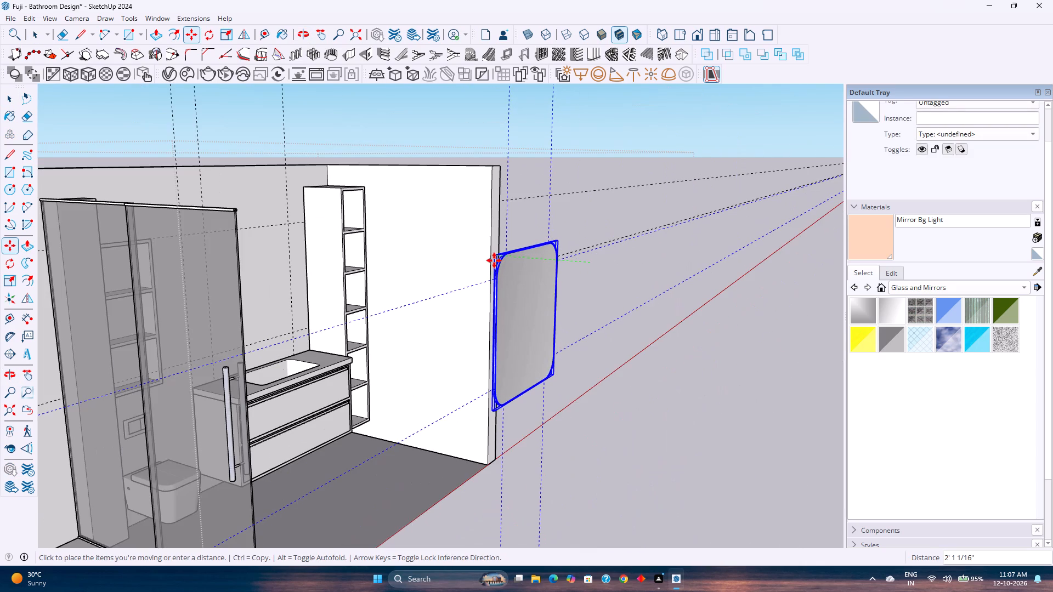
middle_click_drag(494, 260, 735, 394, "shift")
scroll(519, 377, "up", 2)
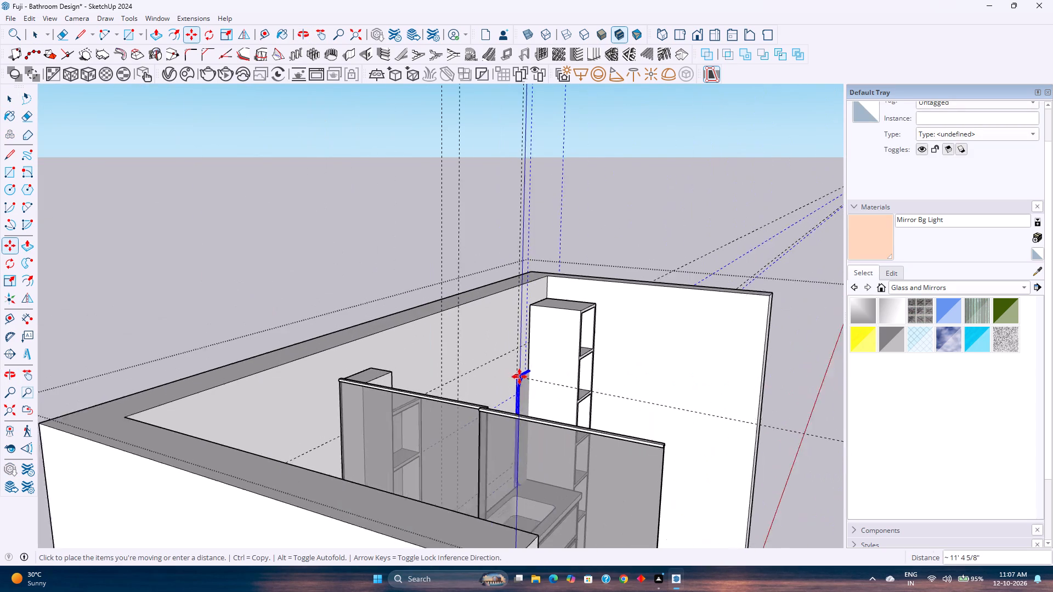
scroll(474, 374, "up", 7)
left_click(437, 378)
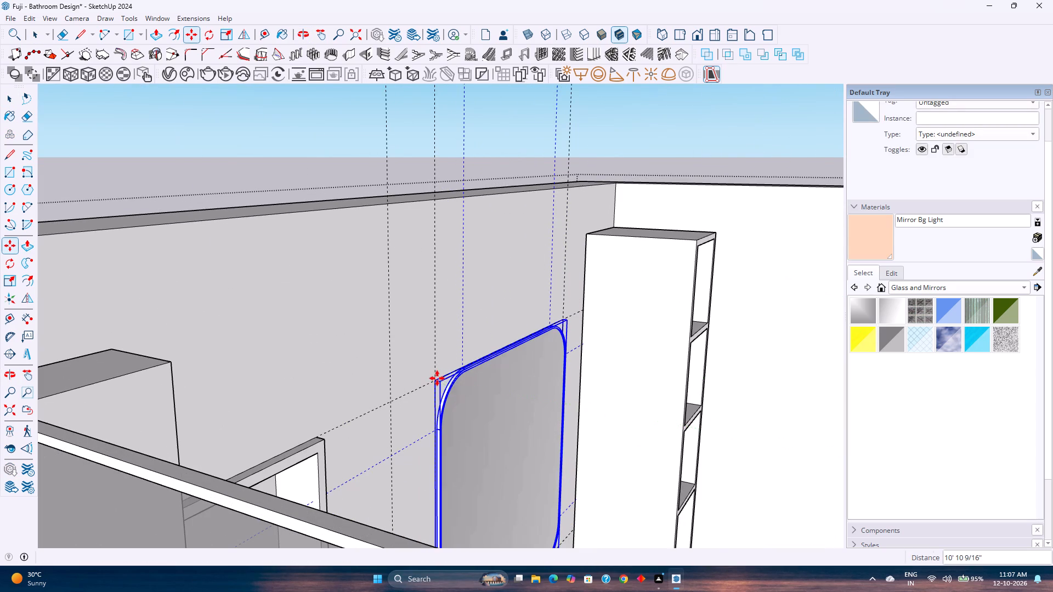
Examine how the mirror's back and light strip sit against the wall.
middle_click_drag(437, 379, 532, 401)
scroll(626, 405, "up", 4)
scroll(556, 411, "up", 3)
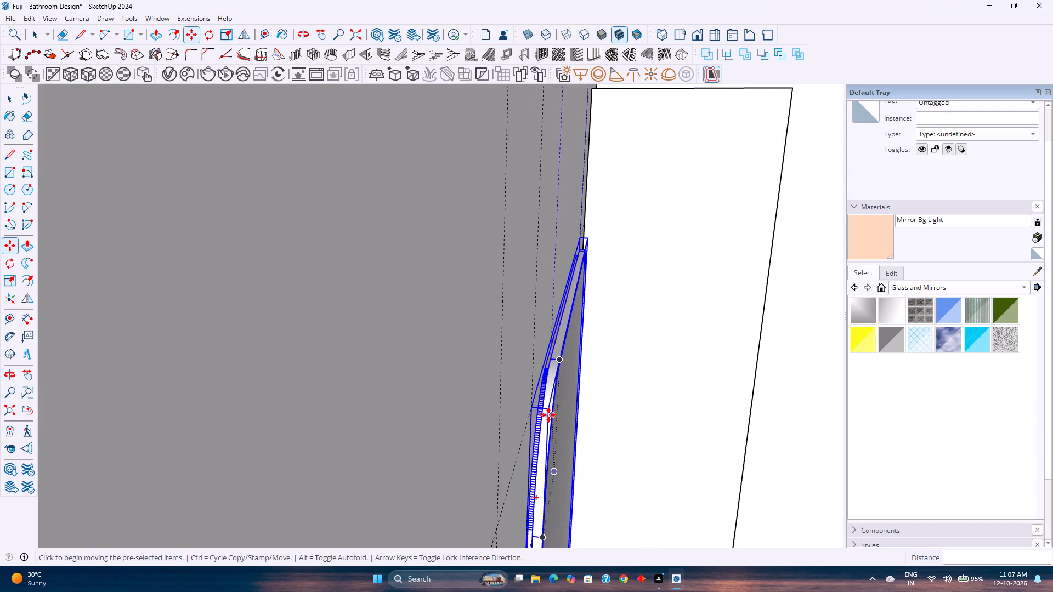
scroll(548, 415, "up", 6)
middle_click_drag(548, 415, 567, 339)
key("Escape")
key("space")
key("Escape")
scroll(564, 340, "down", 2)
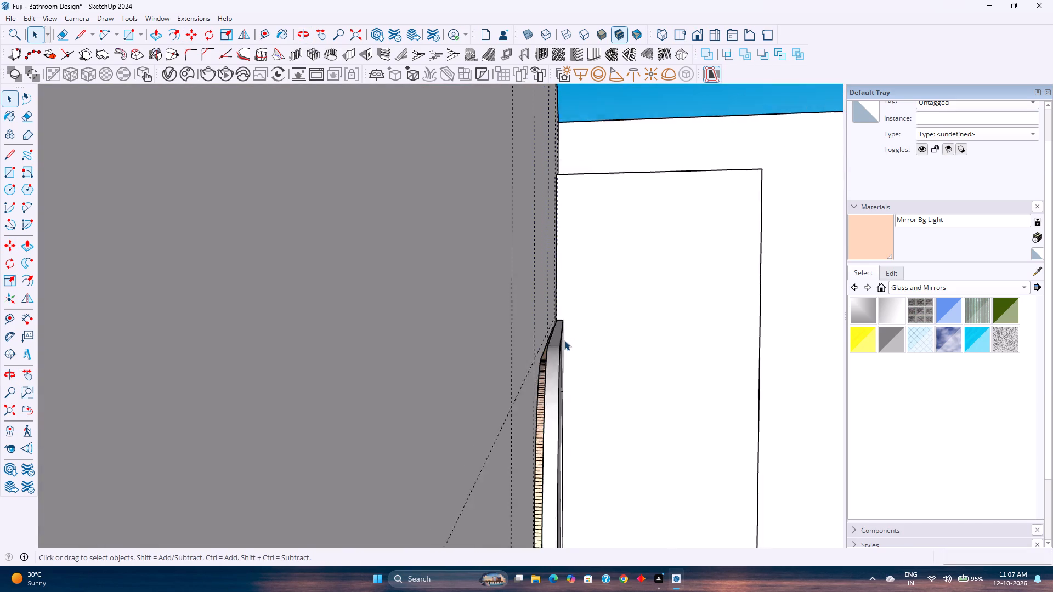
scroll(564, 340, "down", 2)
middle_click_drag(568, 350, 495, 352)
scroll(489, 348, "down", 4)
middle_click(489, 348)
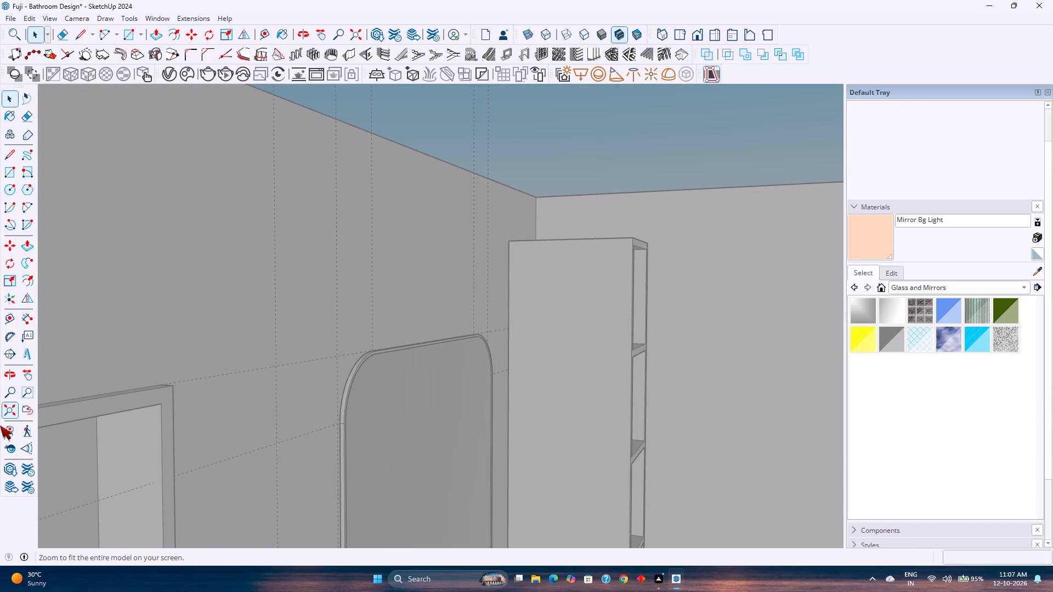
Delete all the guide lines from the bathroom model.
left_click(13, 409)
middle_click_drag(342, 388, 216, 386)
scroll(308, 370, "down", 2)
middle_click_drag(571, 388, 448, 385)
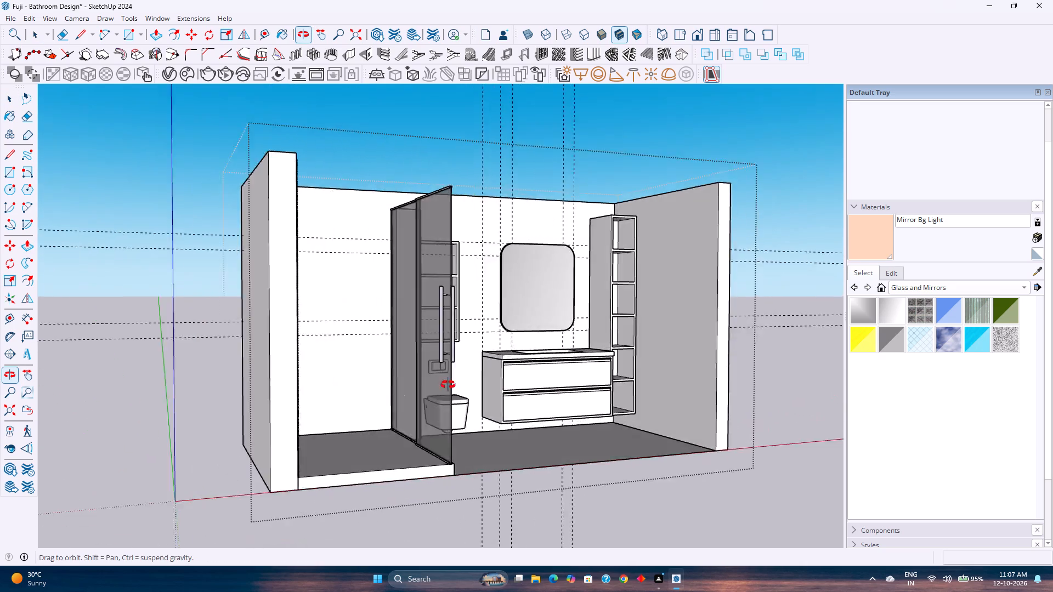
middle_click_drag(448, 385, 352, 396)
scroll(417, 384, "down", 3)
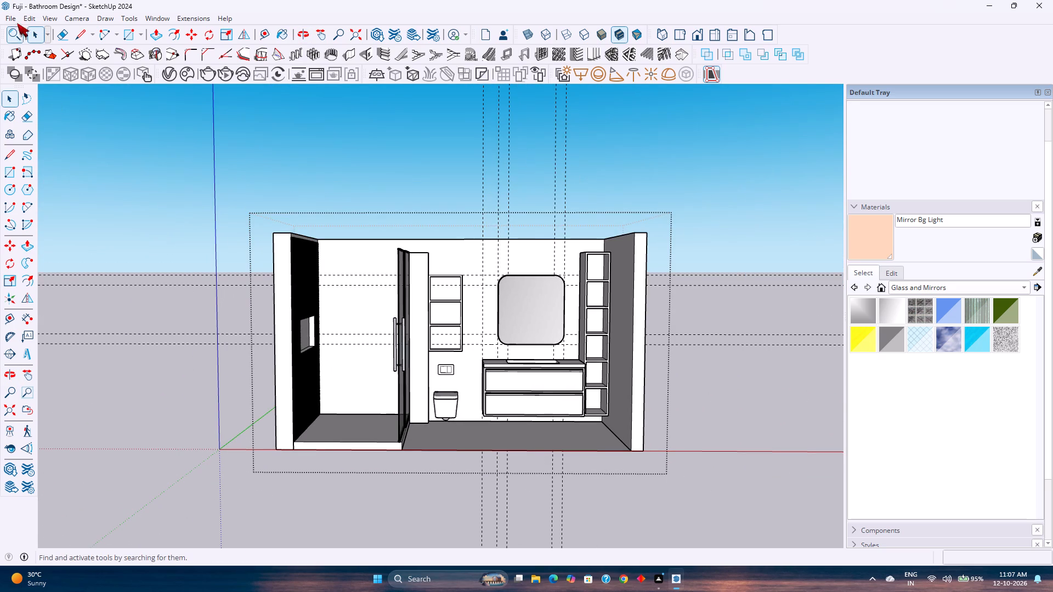
left_click(22, 16)
left_click(83, 130)
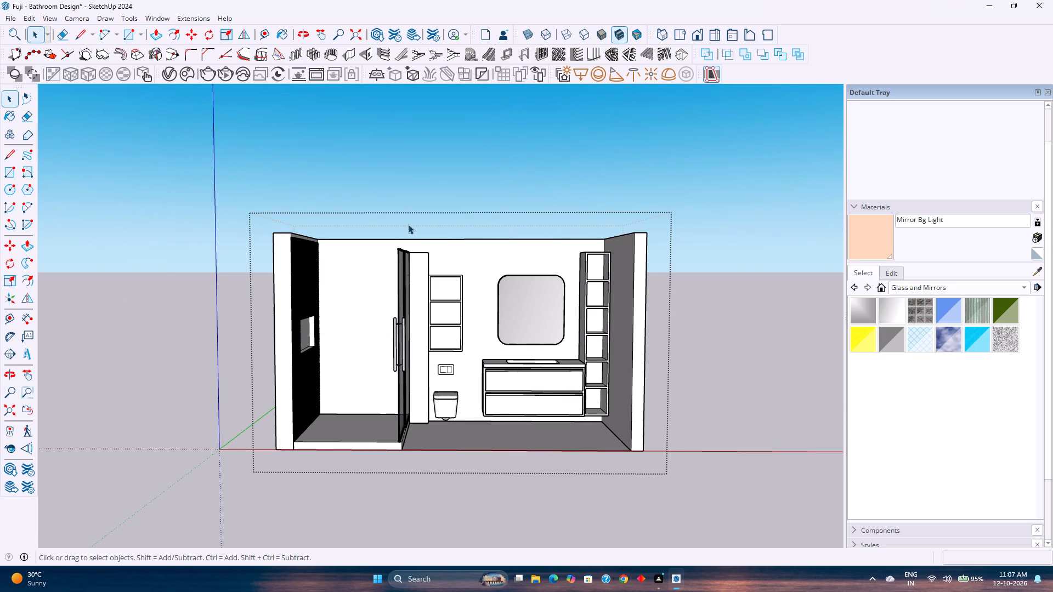
Run a V-Ray interactive render of the vanity wall and inspect the mirror's lighting and the shelving in the frame buffer.
scroll(557, 327, "up", 10)
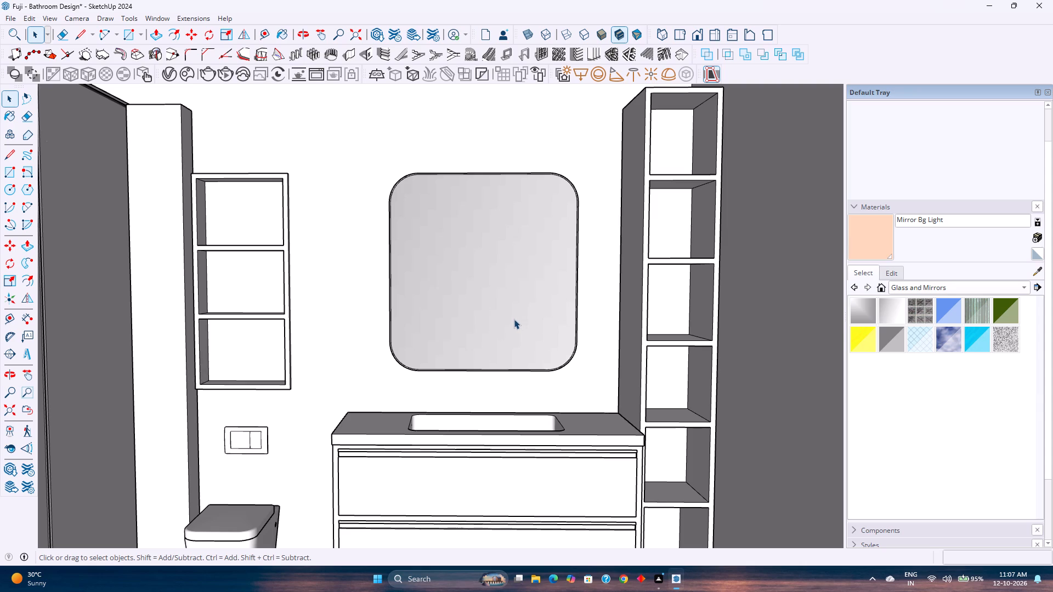
left_click(226, 77)
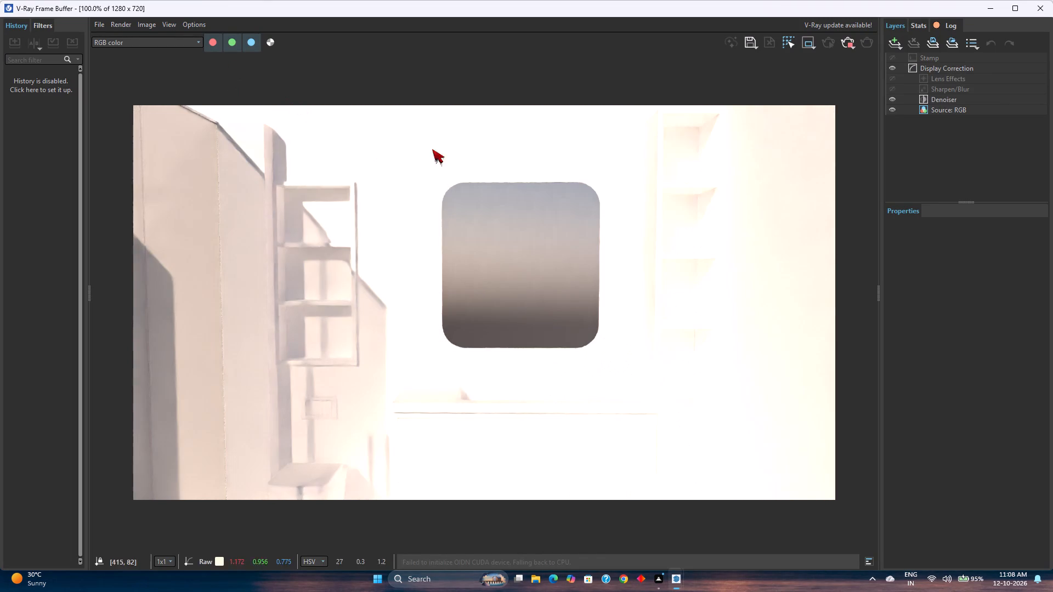
left_click(1017, 10)
scroll(793, 214, "down", 1)
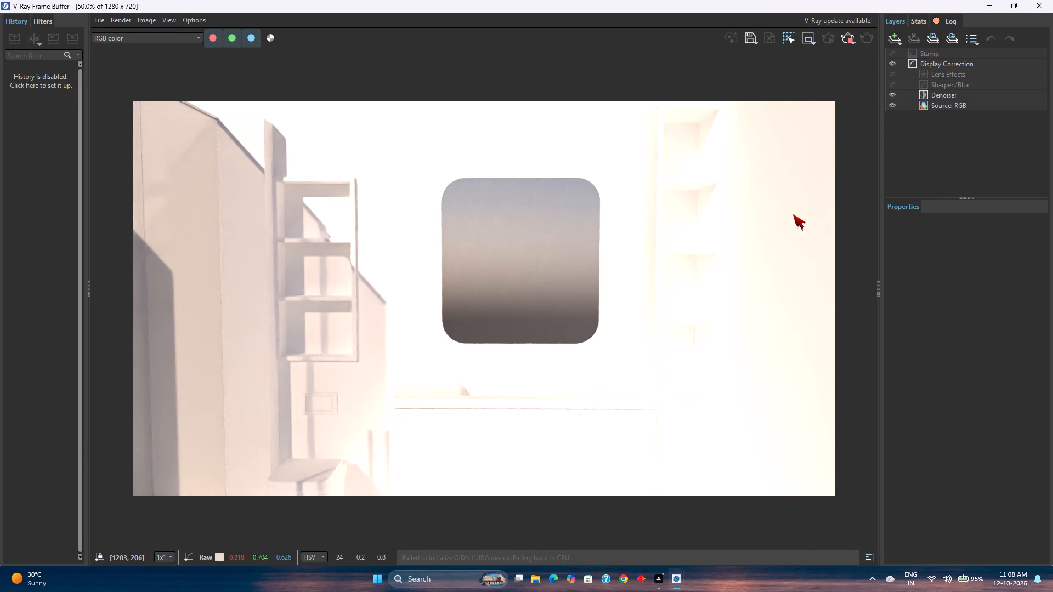
scroll(793, 214, "down", 2)
scroll(835, 249, "up", 4)
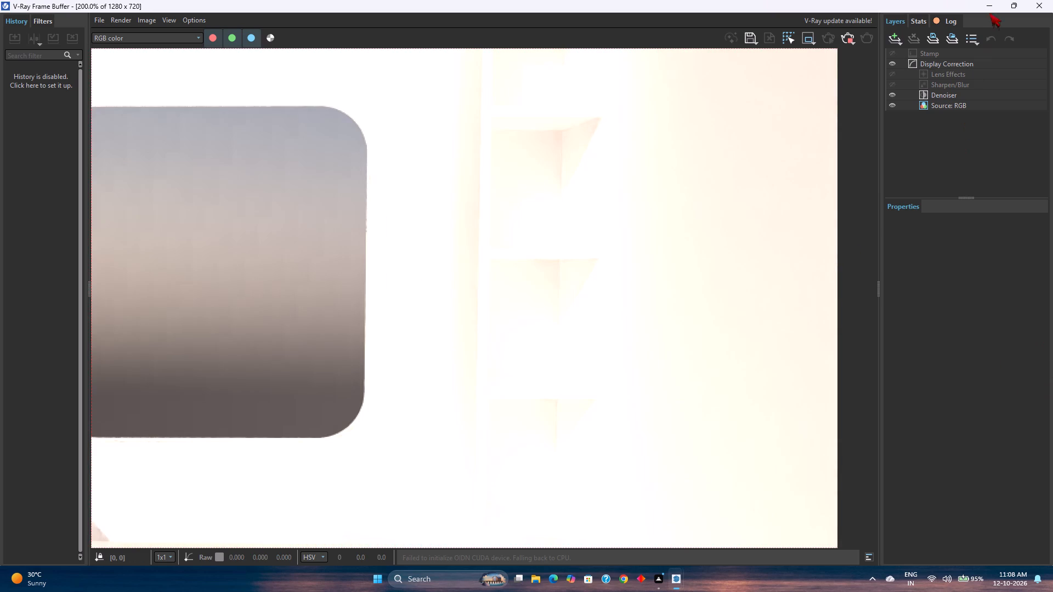
Restore the V-Ray Frame Buffer to a smaller window over the model and show the whole render at 50% zoom.
left_click_drag(935, 6, 824, 49)
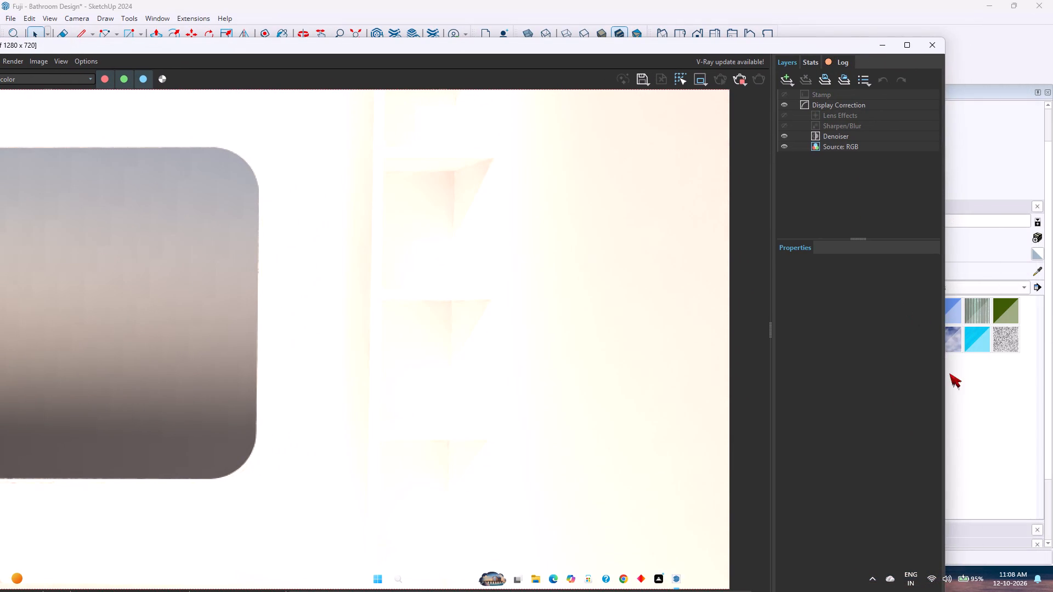
left_click_drag(946, 375, 589, 234)
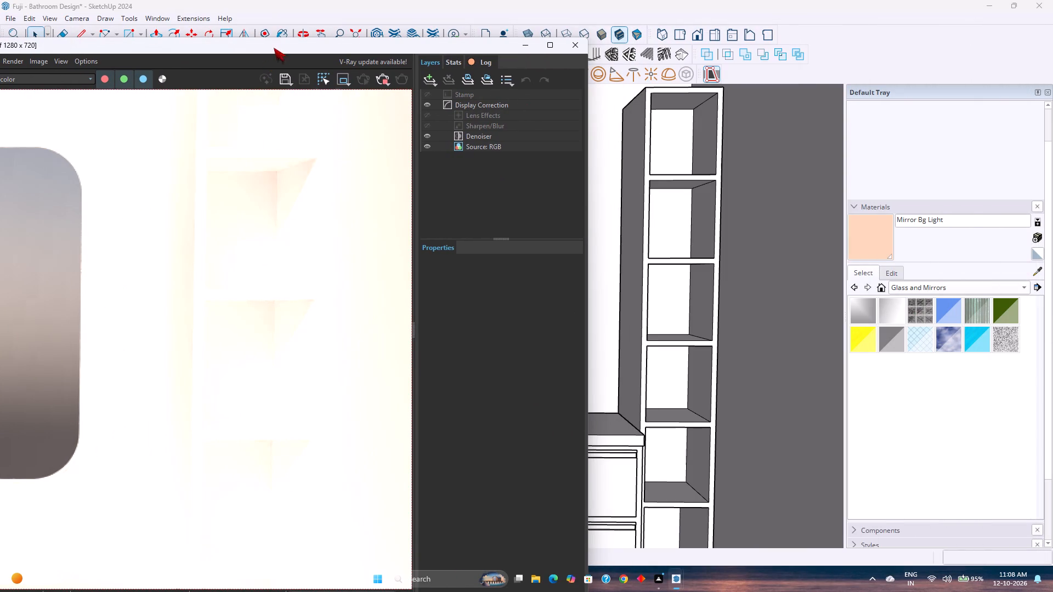
left_click_drag(276, 47, 412, 18)
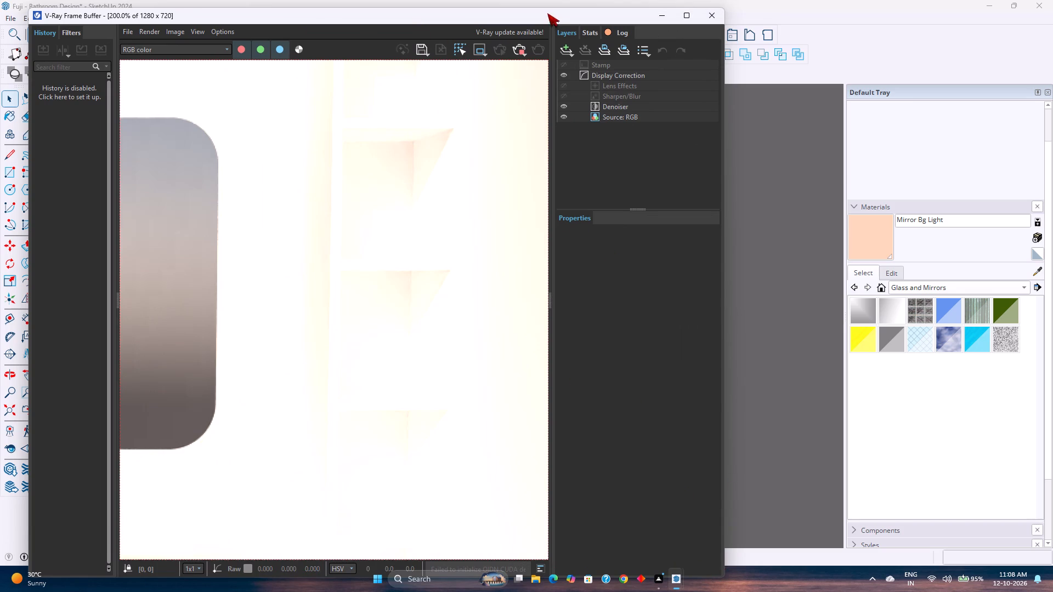
left_click_drag(552, 9, 527, 159)
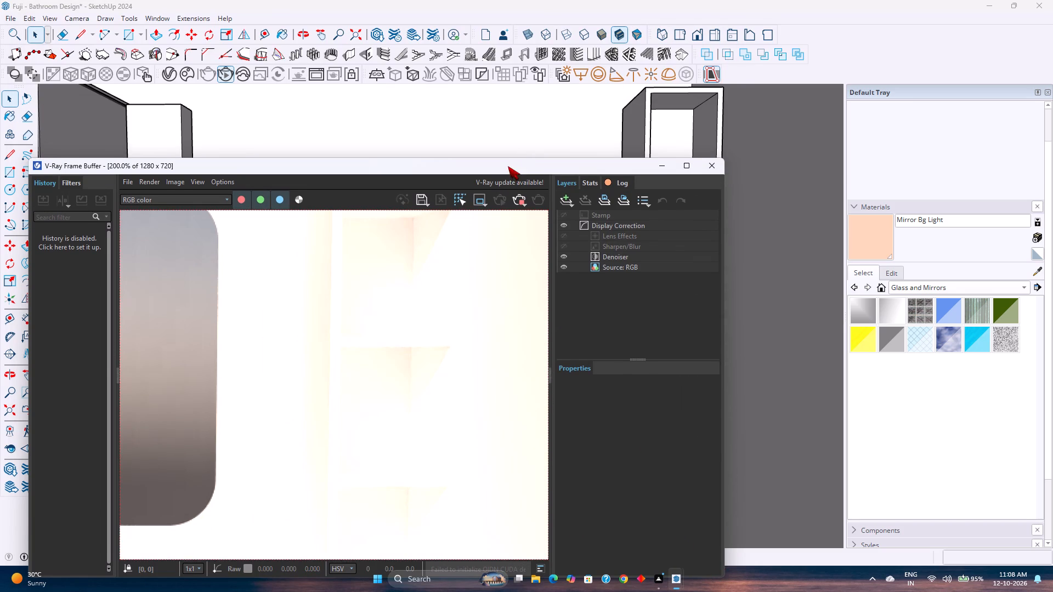
left_click_drag(508, 166, 495, 100)
scroll(409, 311, "down", 5)
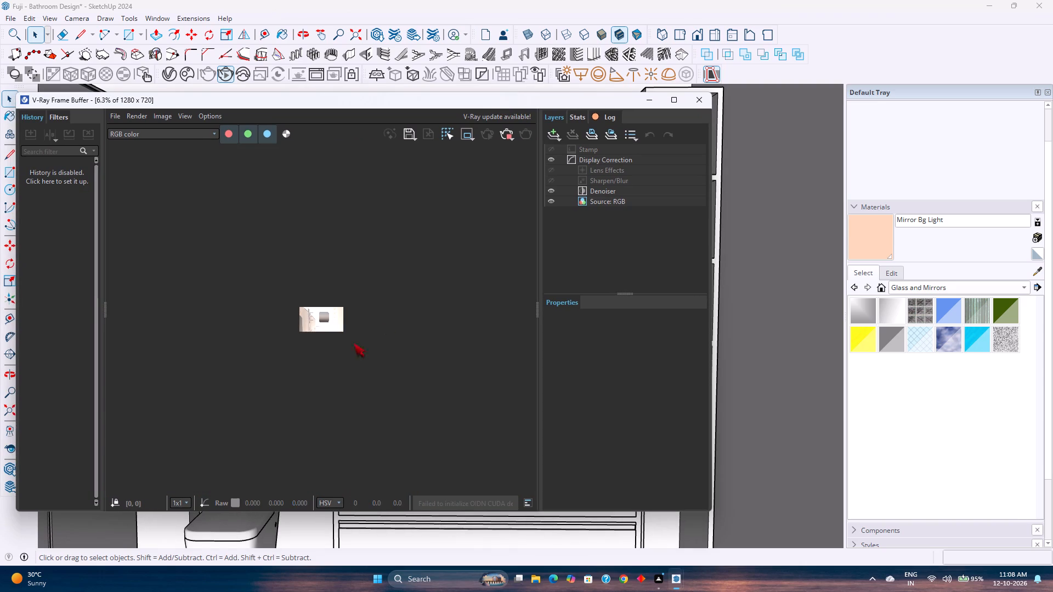
scroll(309, 331, "up", 4)
scroll(309, 331, "down", 1)
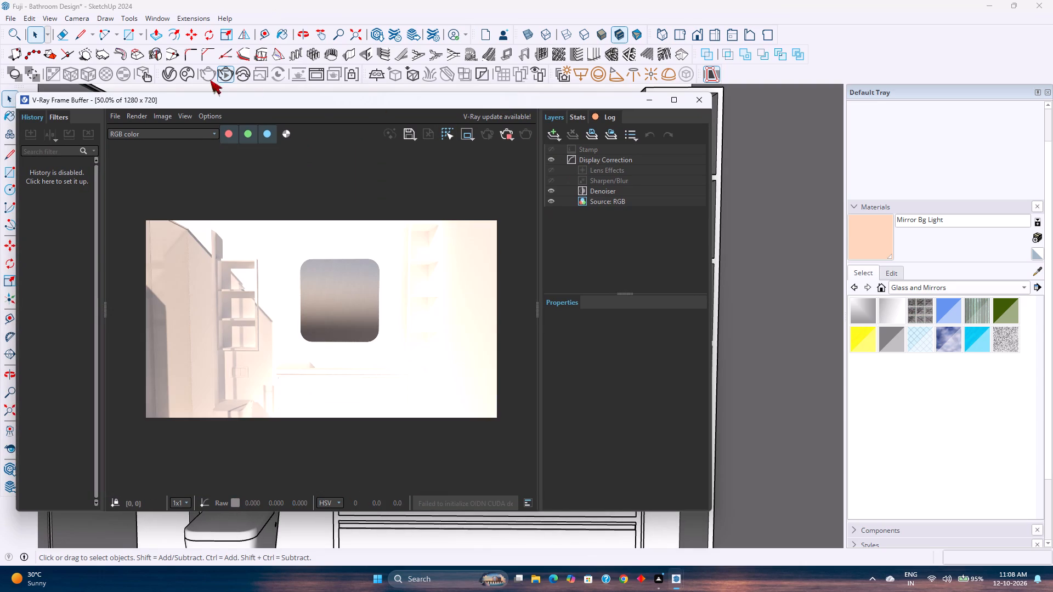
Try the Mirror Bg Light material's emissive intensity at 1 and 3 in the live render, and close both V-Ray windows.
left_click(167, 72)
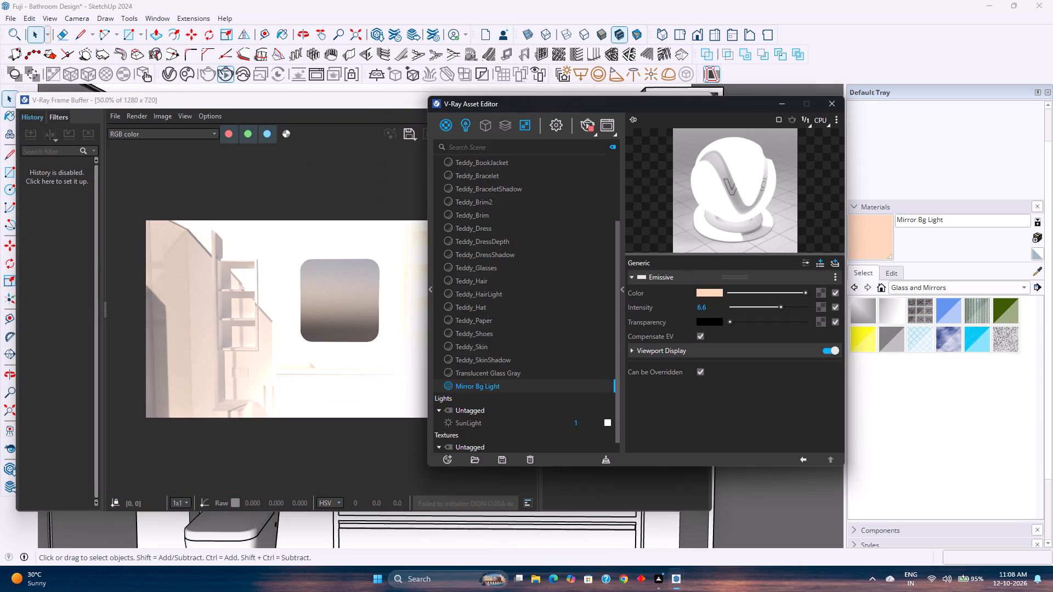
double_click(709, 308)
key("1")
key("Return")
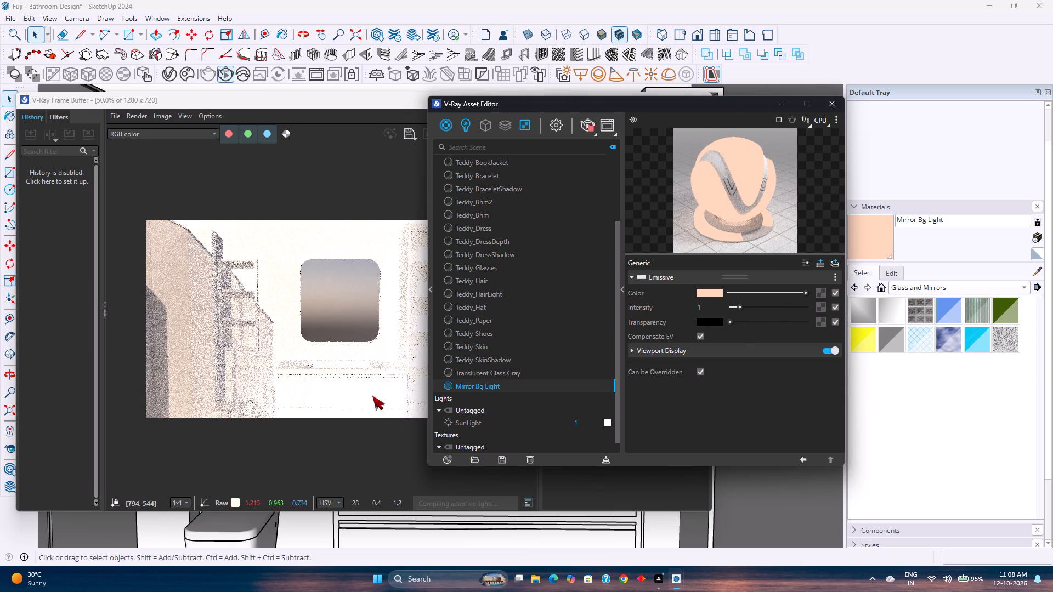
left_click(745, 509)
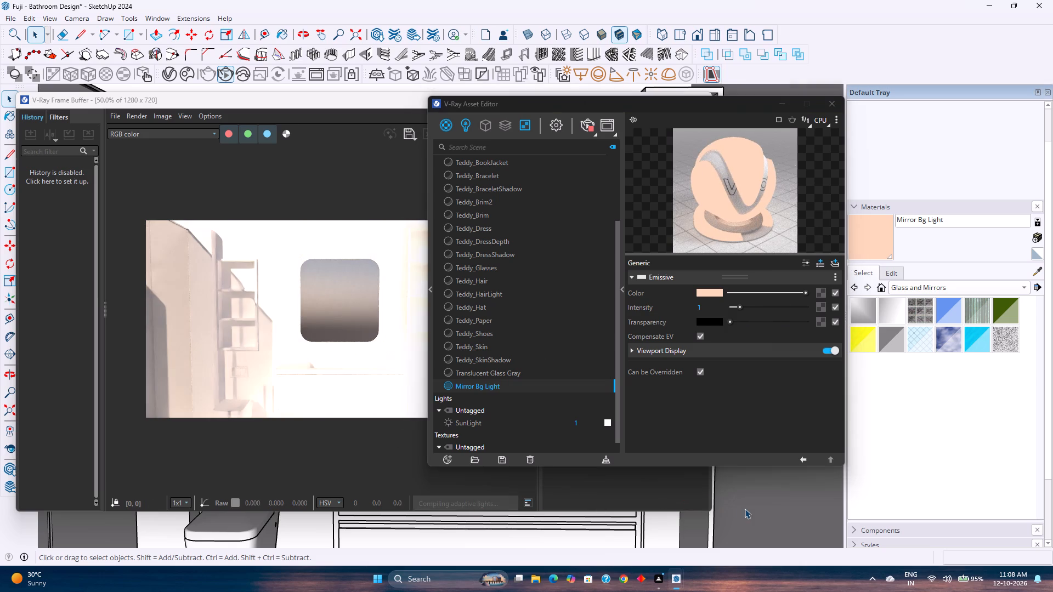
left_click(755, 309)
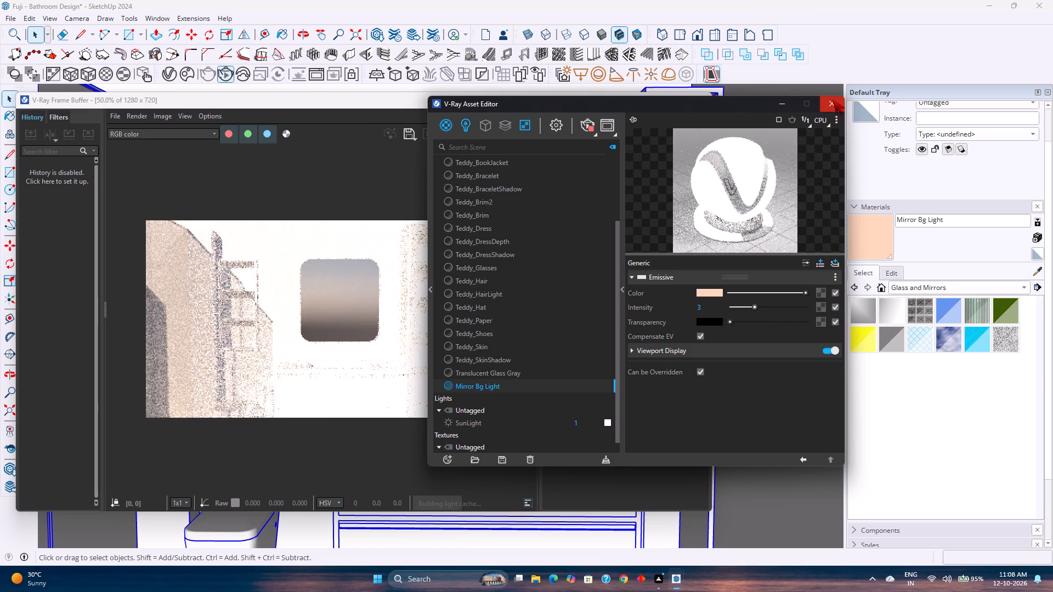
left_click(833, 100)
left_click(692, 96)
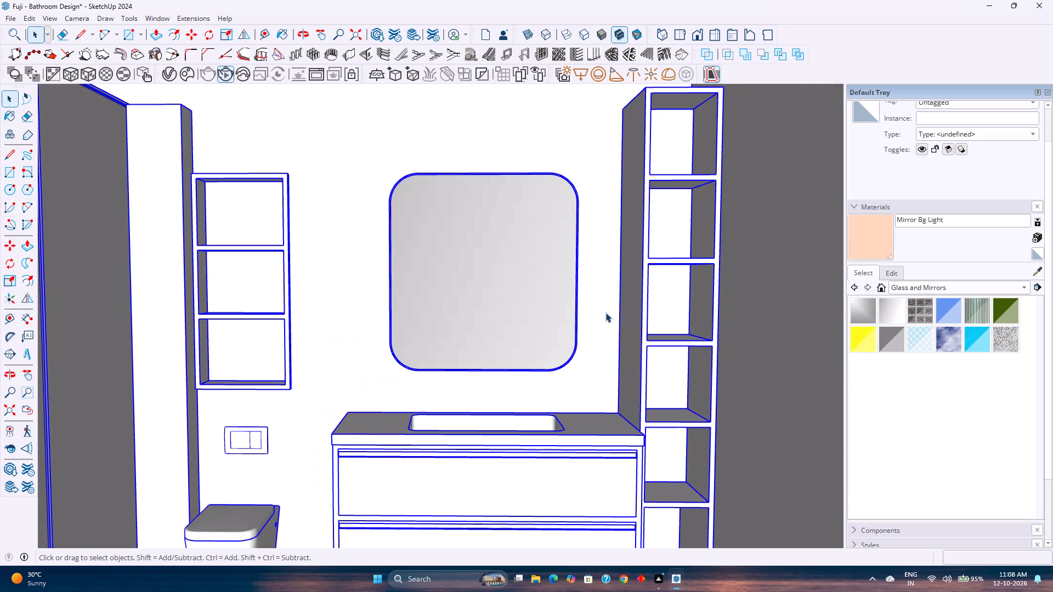
Select the entire bathroom model and rotate it 90 degrees on the ground plane about the lower corner of its open end wall.
scroll(598, 319, "down", 6)
key("Escape")
scroll(541, 390, "down", 4)
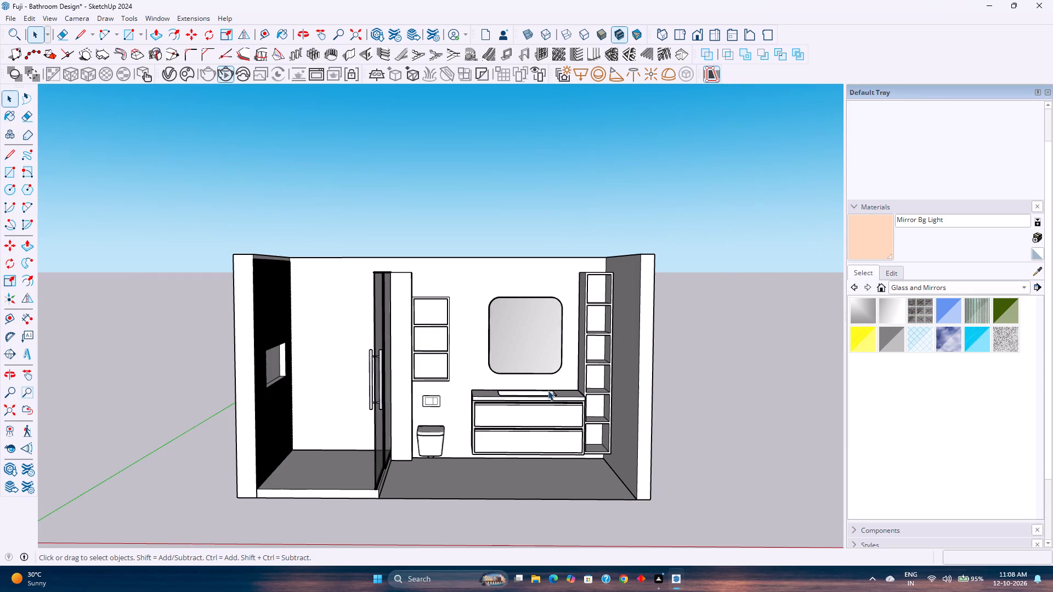
scroll(520, 317, "down", 1)
middle_click_drag(520, 317, 237, 408)
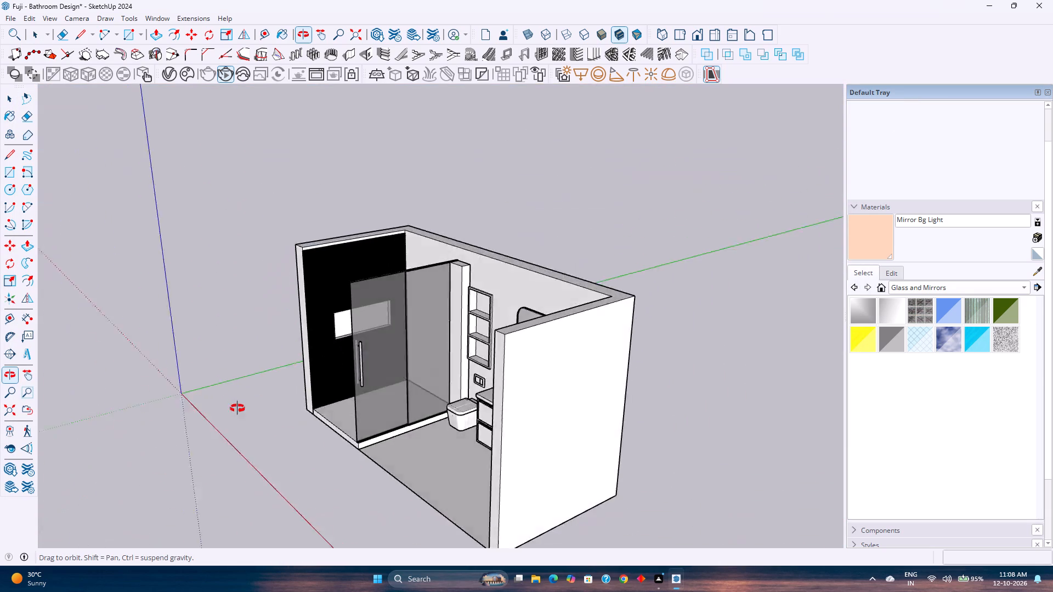
middle_click_drag(237, 408, 432, 394)
scroll(434, 387, "down", 4)
left_click_drag(287, 223, 488, 409)
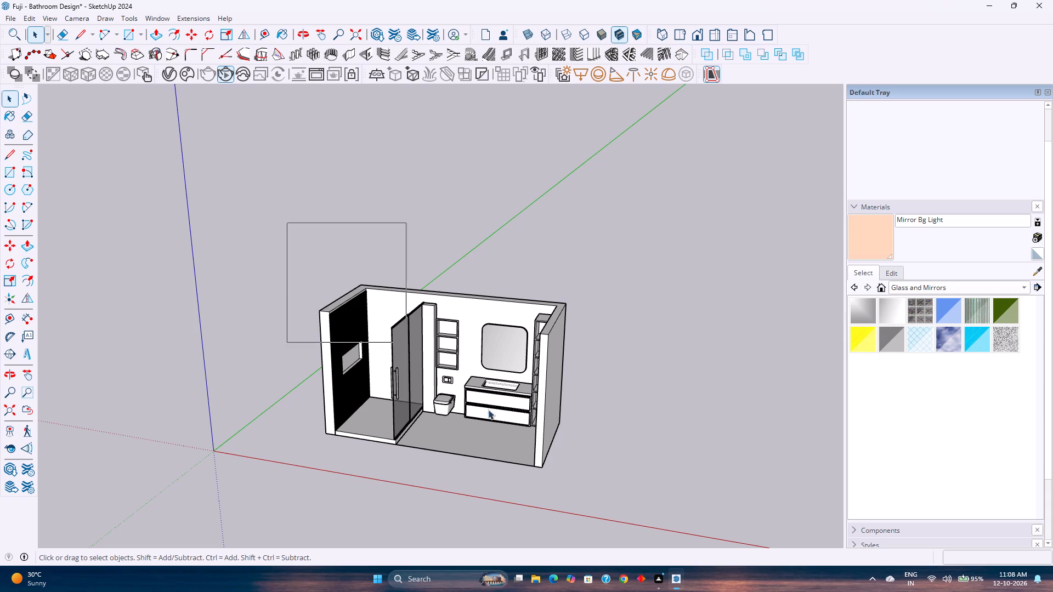
left_click_drag(488, 409, 617, 482)
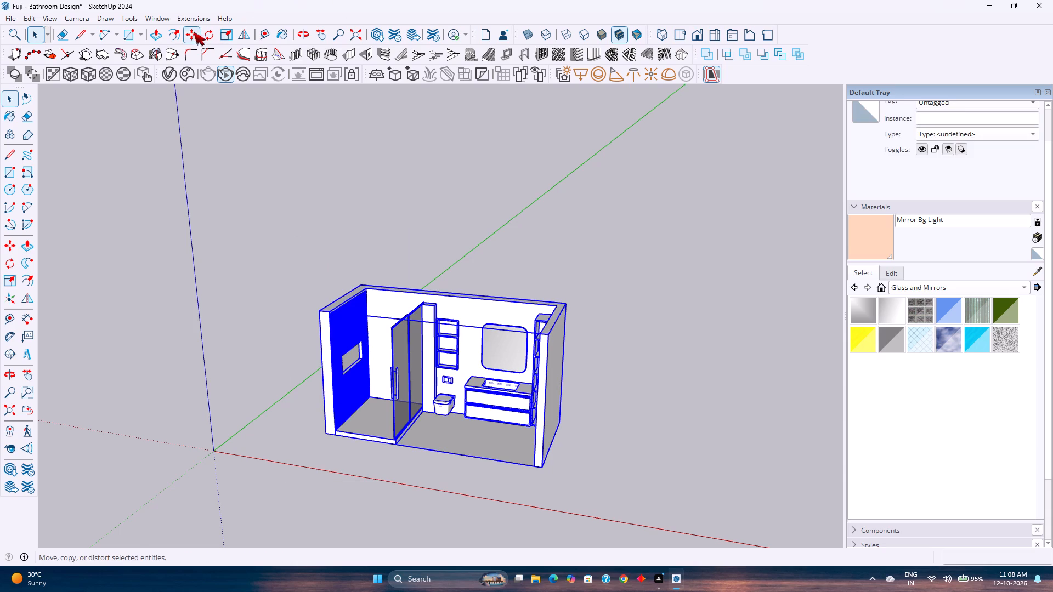
left_click(210, 33)
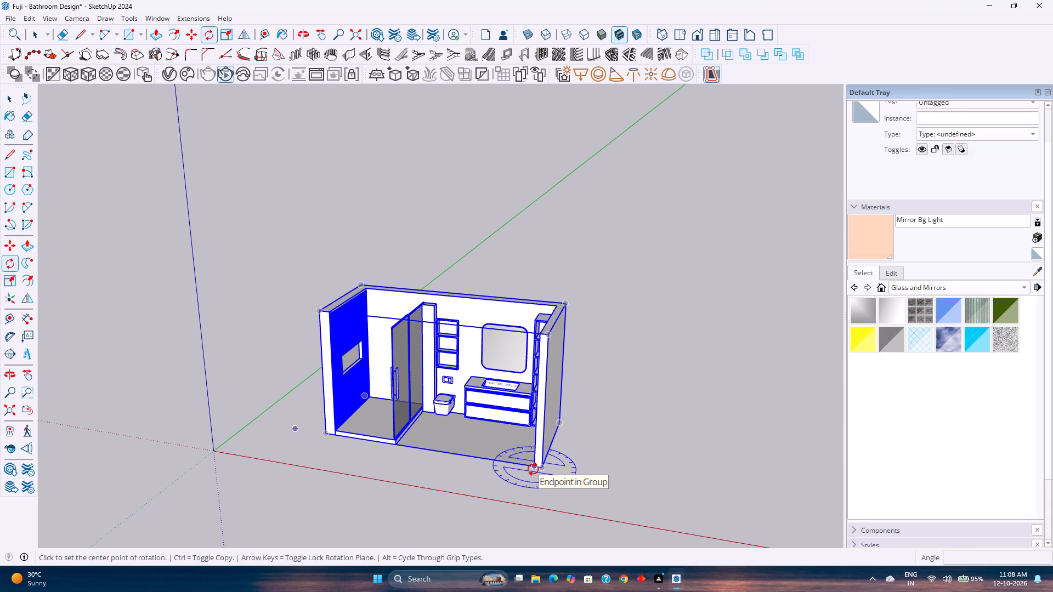
left_click(533, 469)
left_click(562, 422)
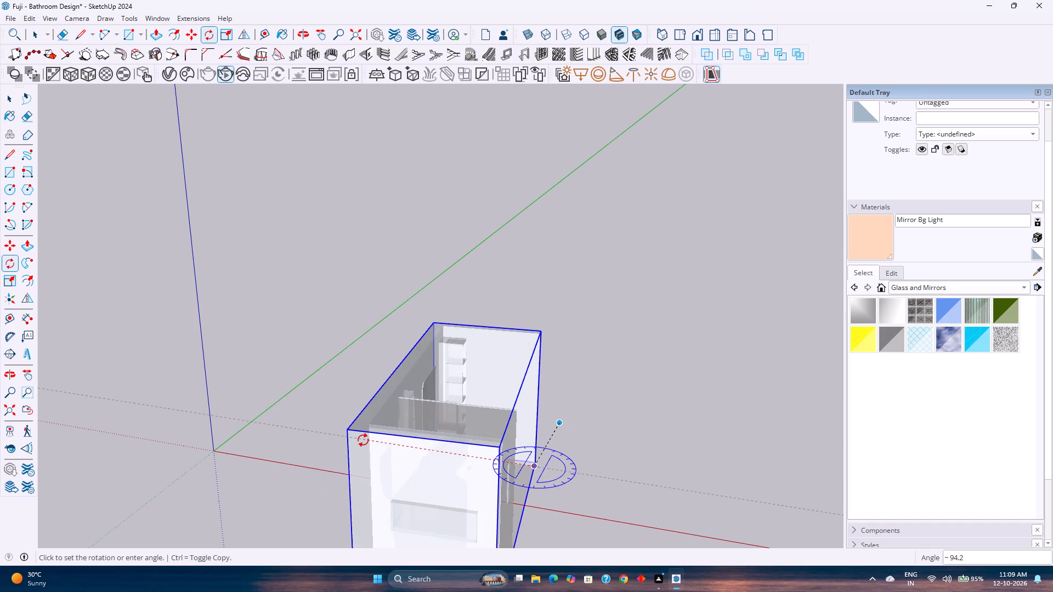
type("90")
key("Return")
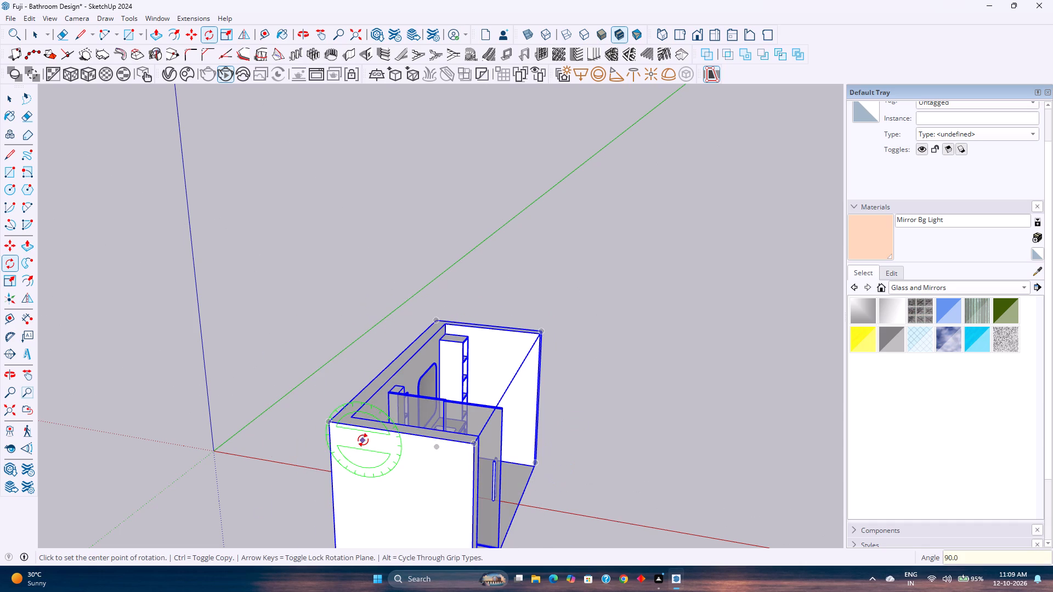
key("space")
Move the rotated bathroom about 28' 4 5/8" across the ground by its lower outer wall corner.
scroll(370, 435, "down", 5)
key("m")
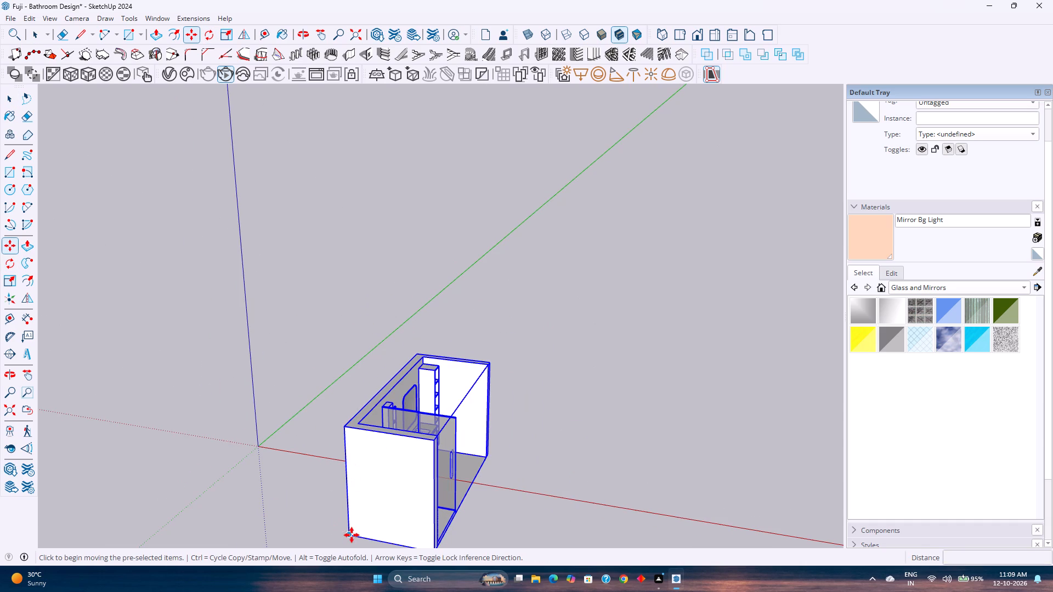
left_click(345, 535)
left_click(462, 392)
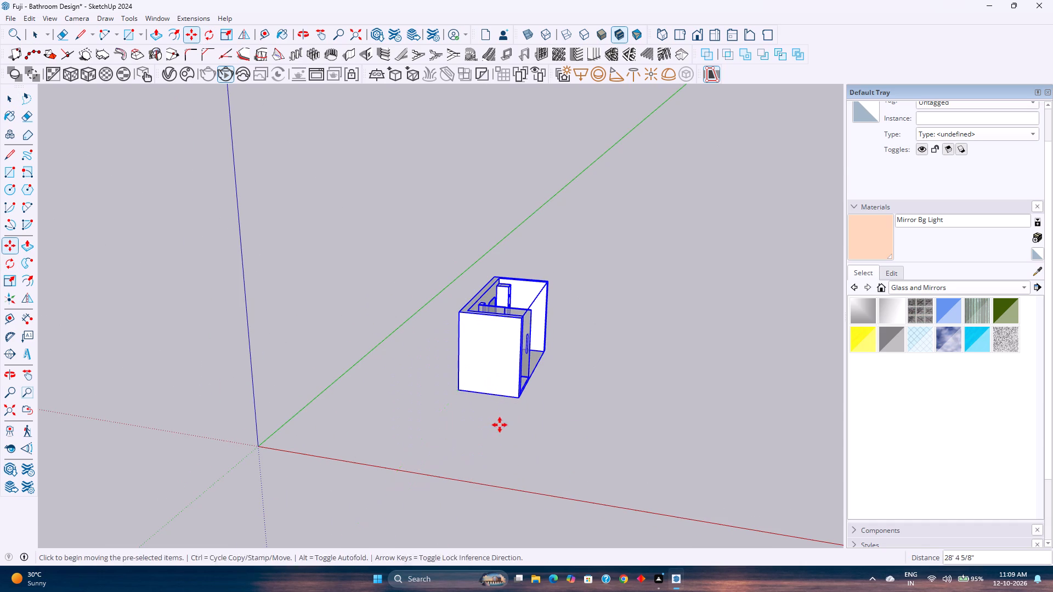
Set the Right standard view, deselect the model, frame the vanity wall in perspective and restart the V-Ray interactive render.
middle_click_drag(500, 425, 351, 452)
left_click(714, 40)
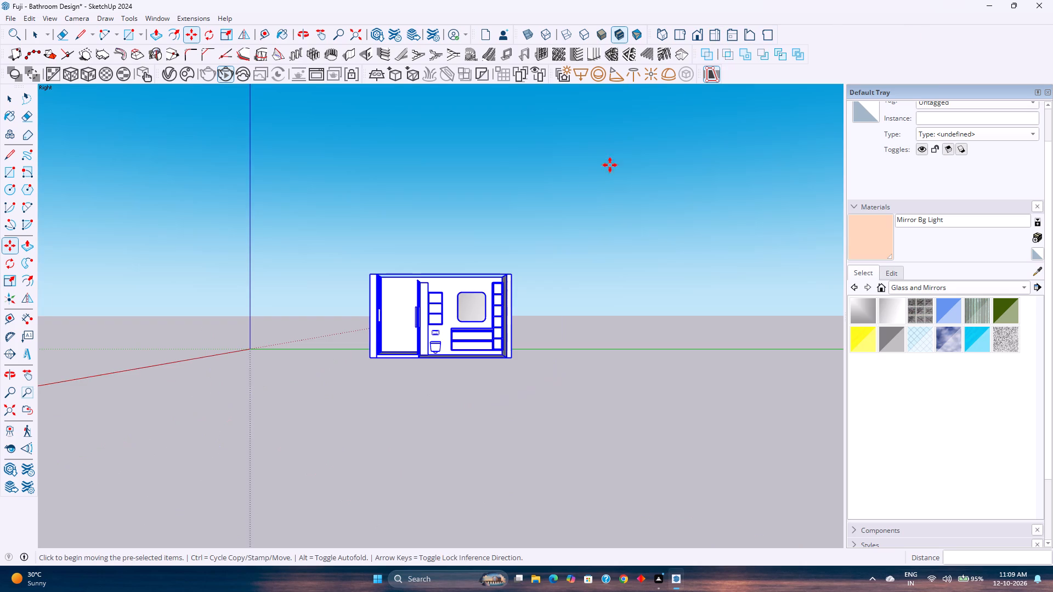
scroll(482, 280, "up", 1)
scroll(373, 338, "up", 4)
scroll(418, 326, "up", 5)
key("space")
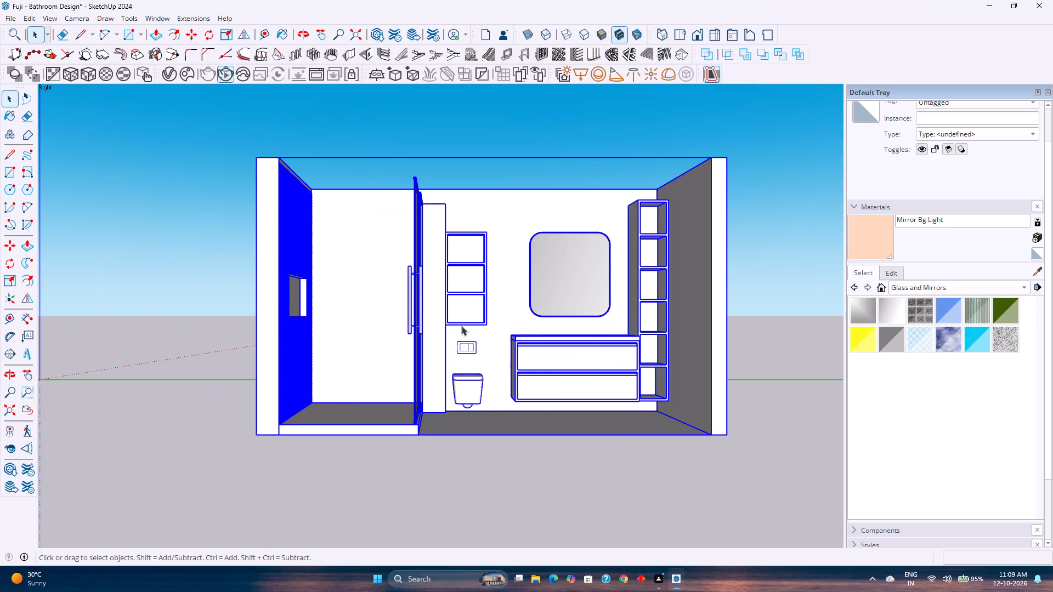
scroll(526, 324, "up", 3)
middle_click_drag(552, 316, 485, 368, "shift")
key("Escape")
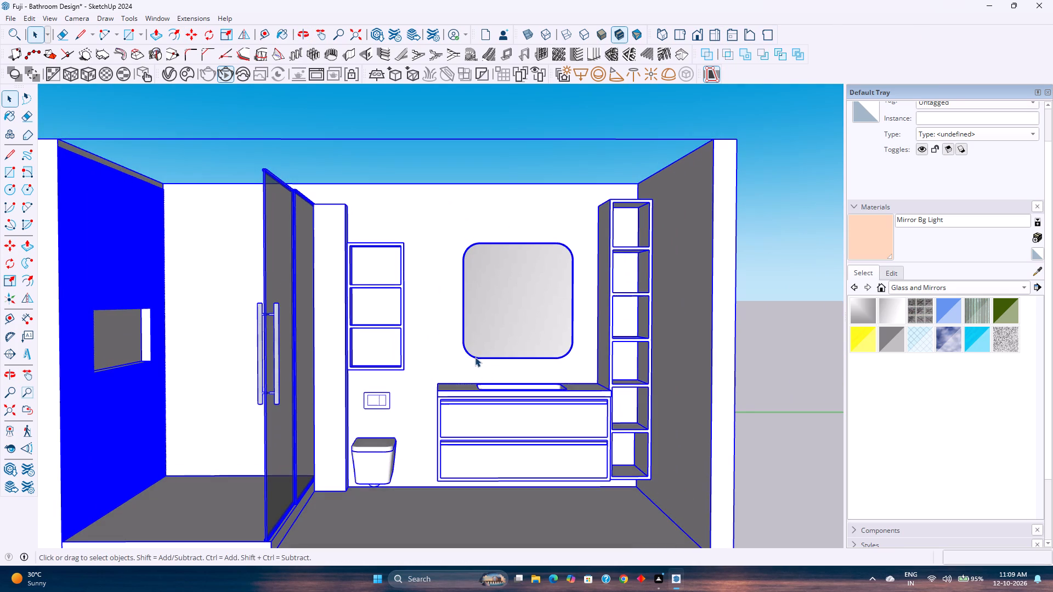
left_click(789, 447)
middle_click_drag(554, 441, 592, 416, "shift")
scroll(568, 415, "up", 2)
middle_click_drag(576, 399, 554, 418, "shift")
scroll(553, 406, "up", 2)
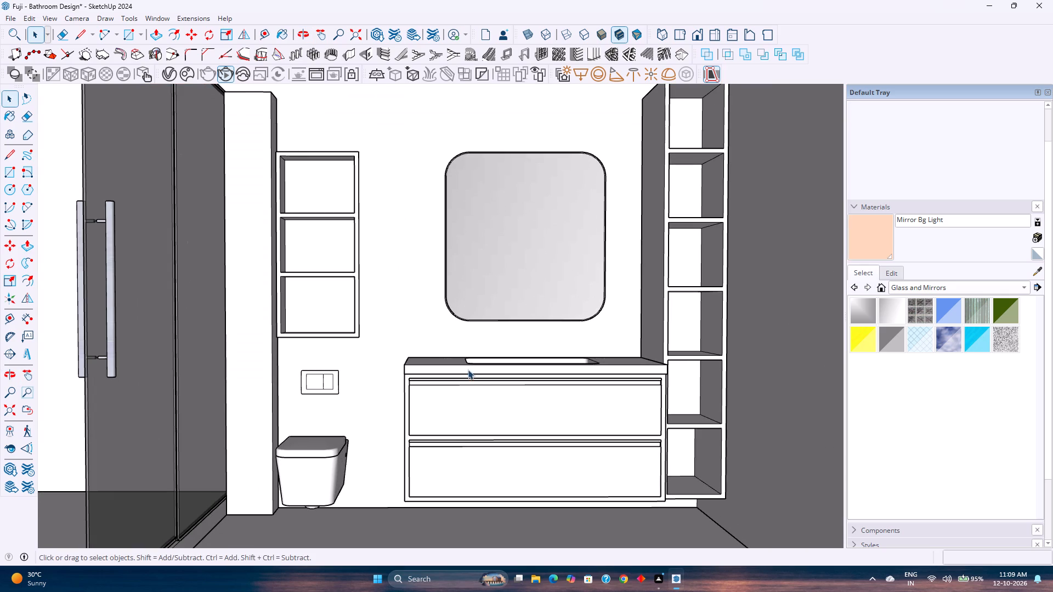
left_click(224, 75)
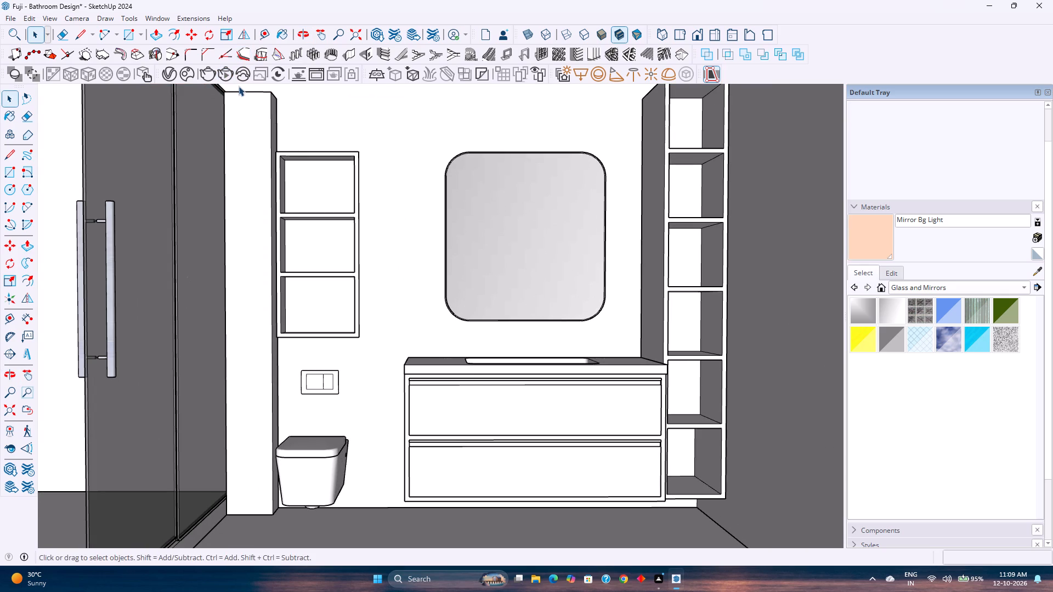
left_click(230, 75)
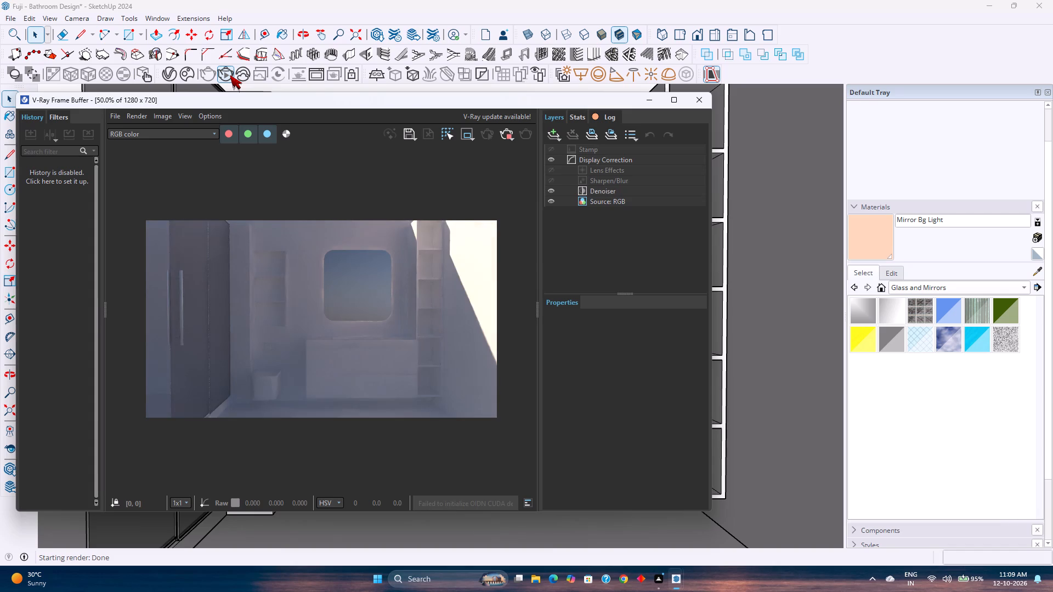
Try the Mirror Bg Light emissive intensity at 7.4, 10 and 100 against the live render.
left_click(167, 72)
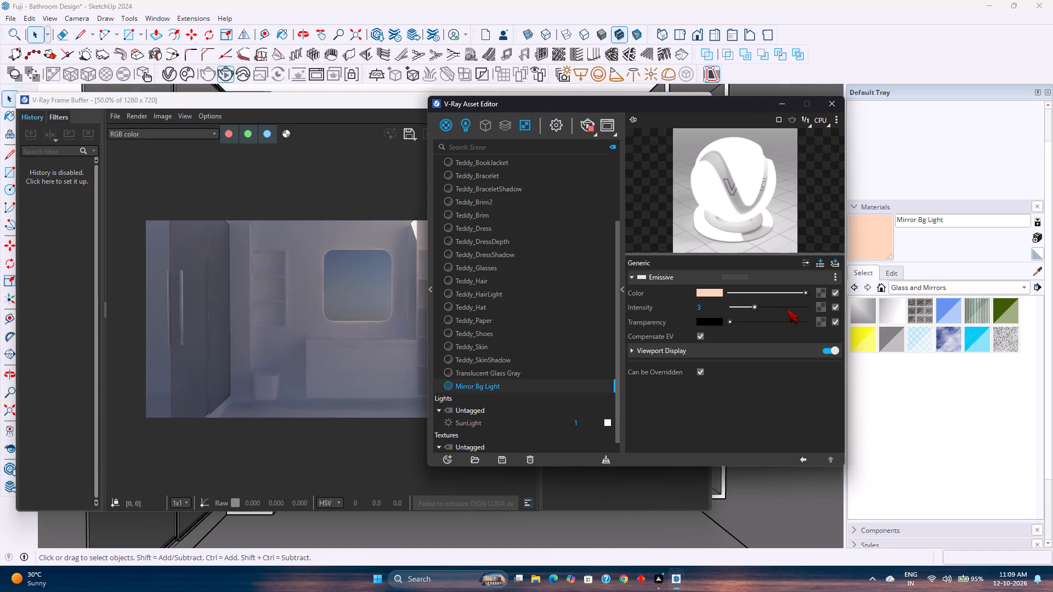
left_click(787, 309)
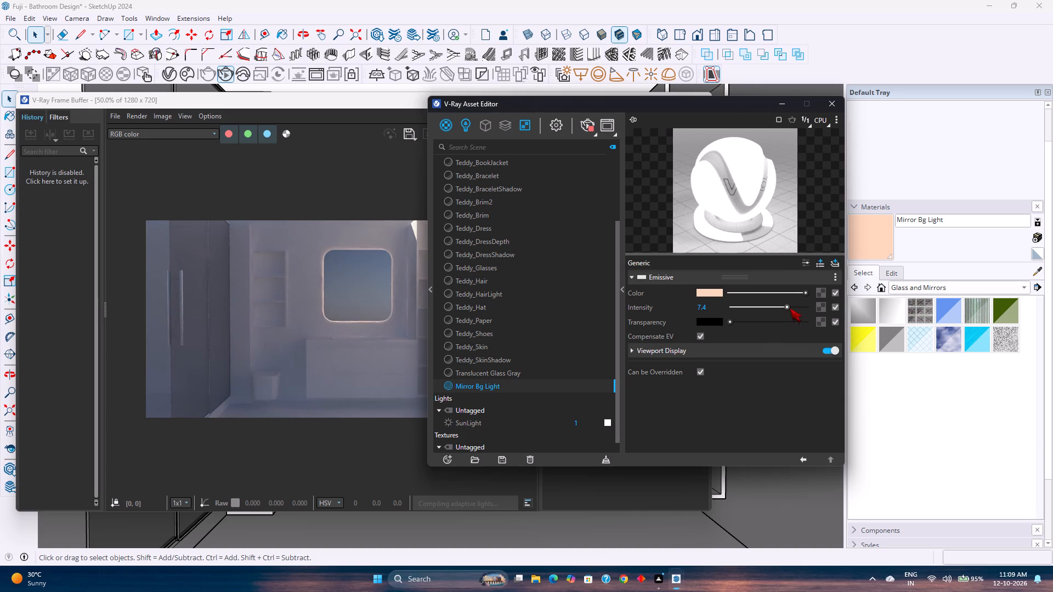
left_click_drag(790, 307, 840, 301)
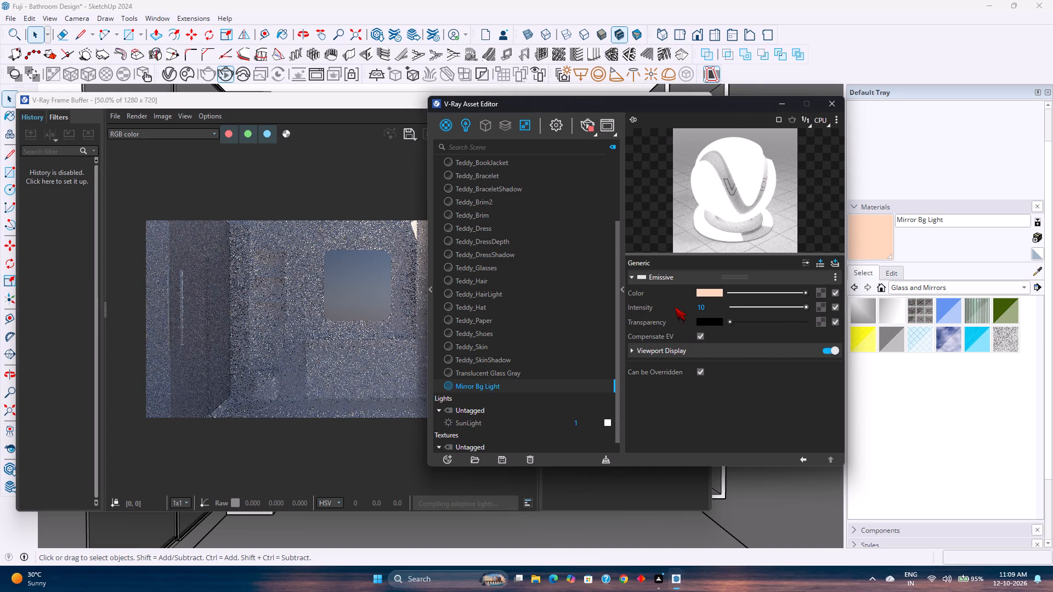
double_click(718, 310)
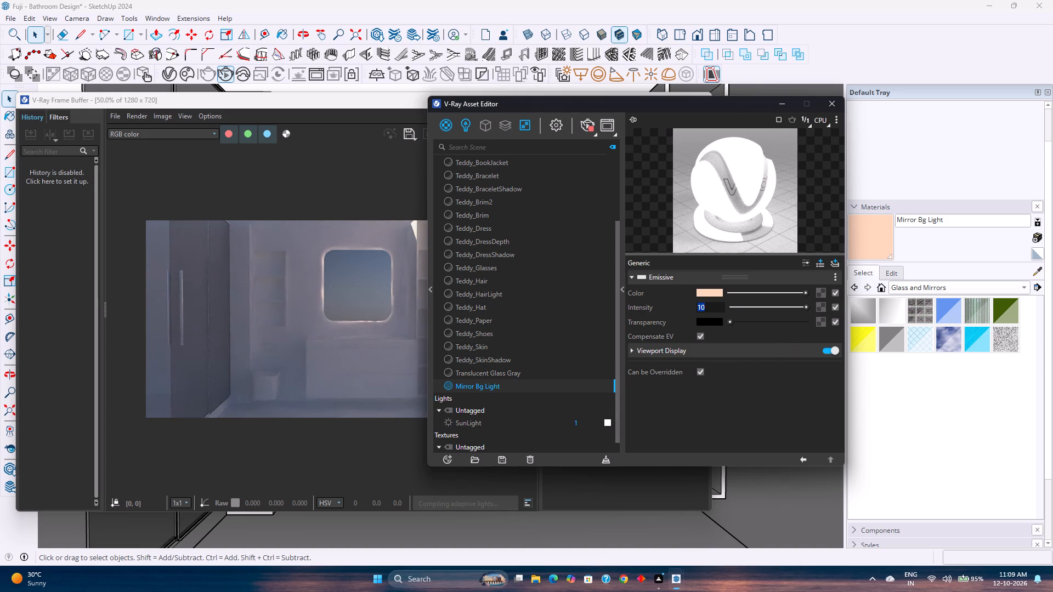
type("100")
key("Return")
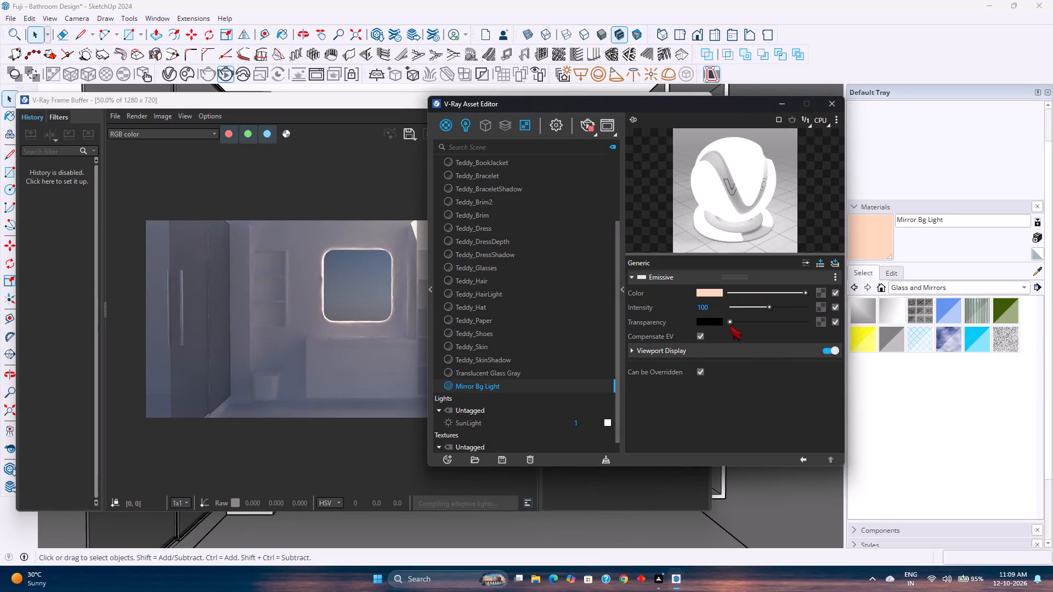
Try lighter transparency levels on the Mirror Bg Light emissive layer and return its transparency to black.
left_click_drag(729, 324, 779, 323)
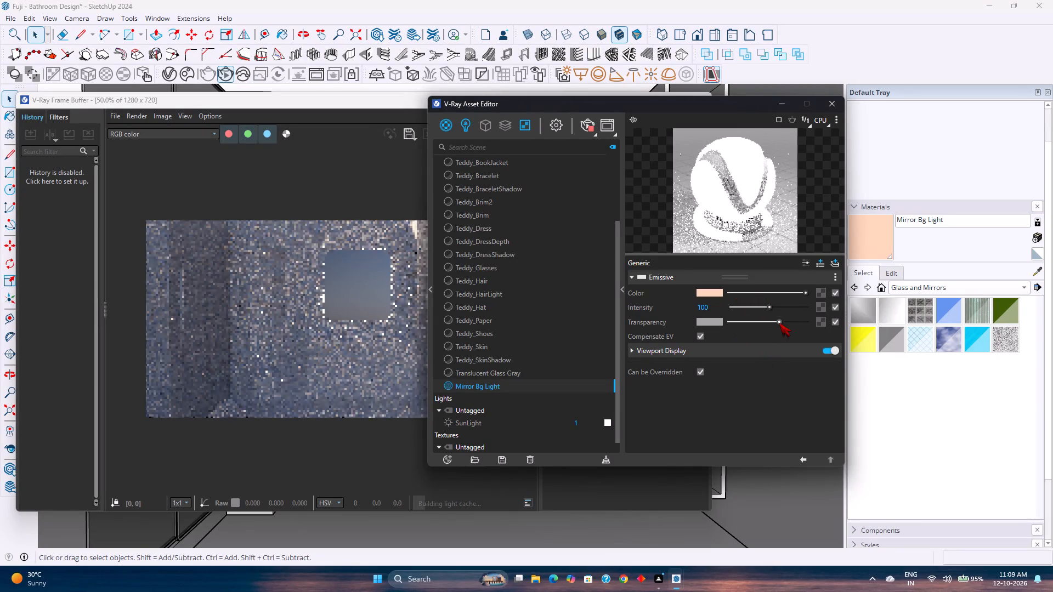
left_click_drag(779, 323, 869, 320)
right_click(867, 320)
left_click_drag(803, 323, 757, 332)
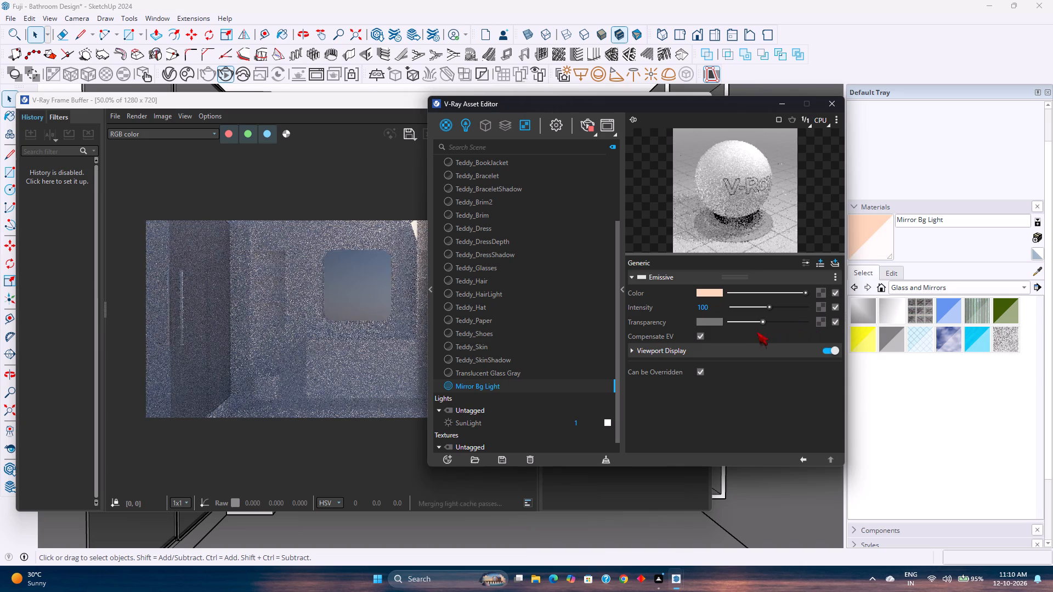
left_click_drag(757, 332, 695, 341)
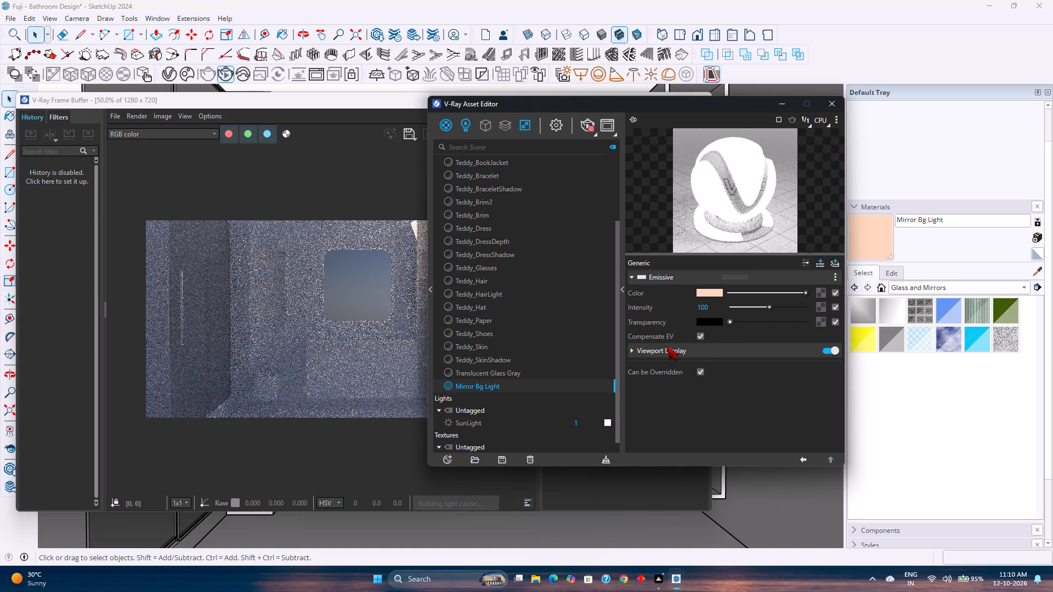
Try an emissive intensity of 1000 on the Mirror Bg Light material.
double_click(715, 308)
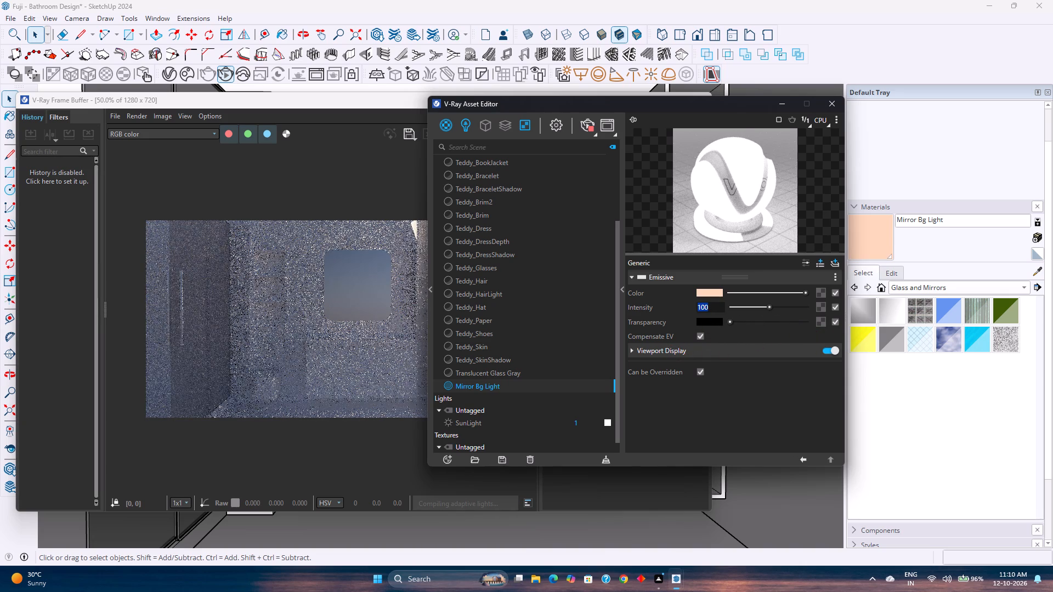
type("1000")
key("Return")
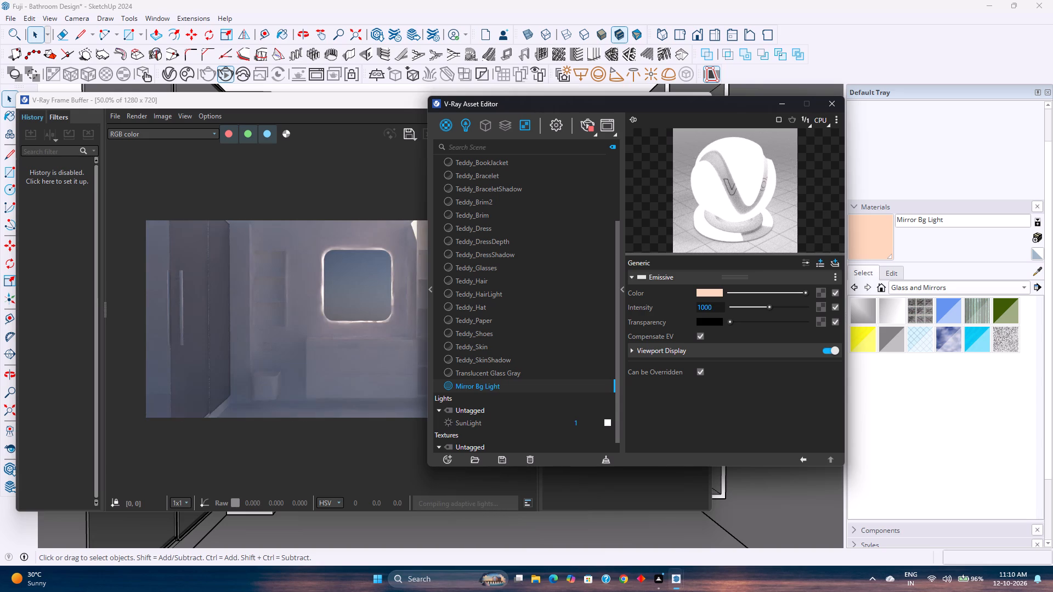
Expand the Mirror Bg Light material's Viewport Display settings and set its emissive intensity to 500.
left_click(653, 351)
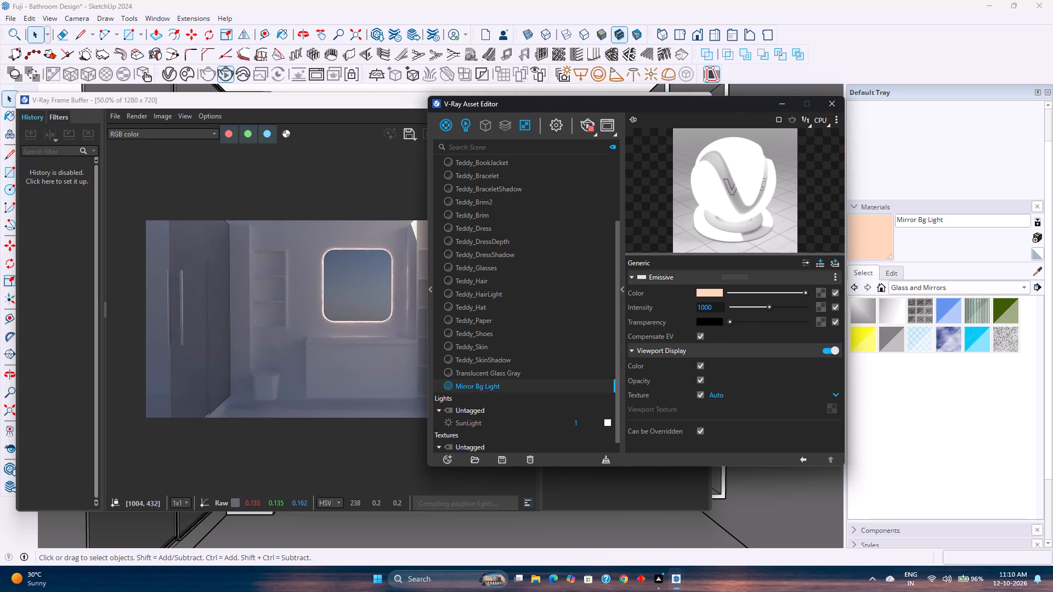
double_click(723, 305)
type("500")
key("Return")
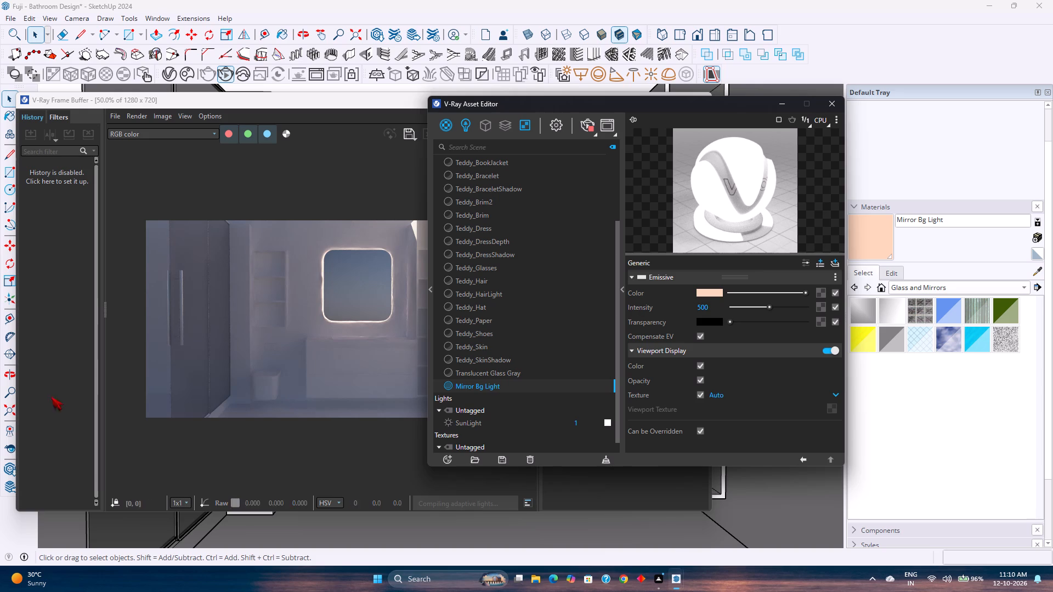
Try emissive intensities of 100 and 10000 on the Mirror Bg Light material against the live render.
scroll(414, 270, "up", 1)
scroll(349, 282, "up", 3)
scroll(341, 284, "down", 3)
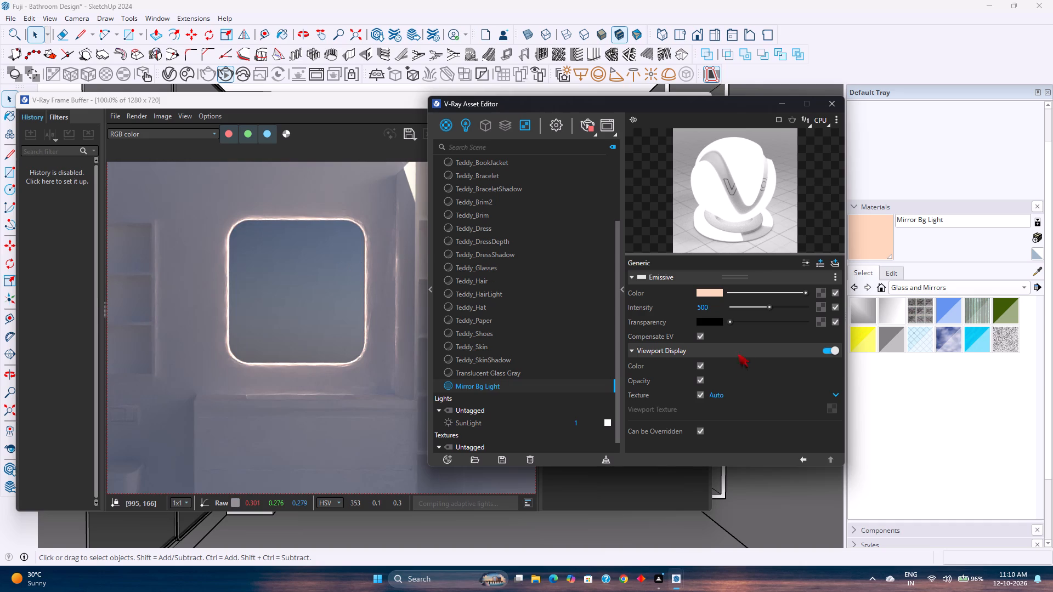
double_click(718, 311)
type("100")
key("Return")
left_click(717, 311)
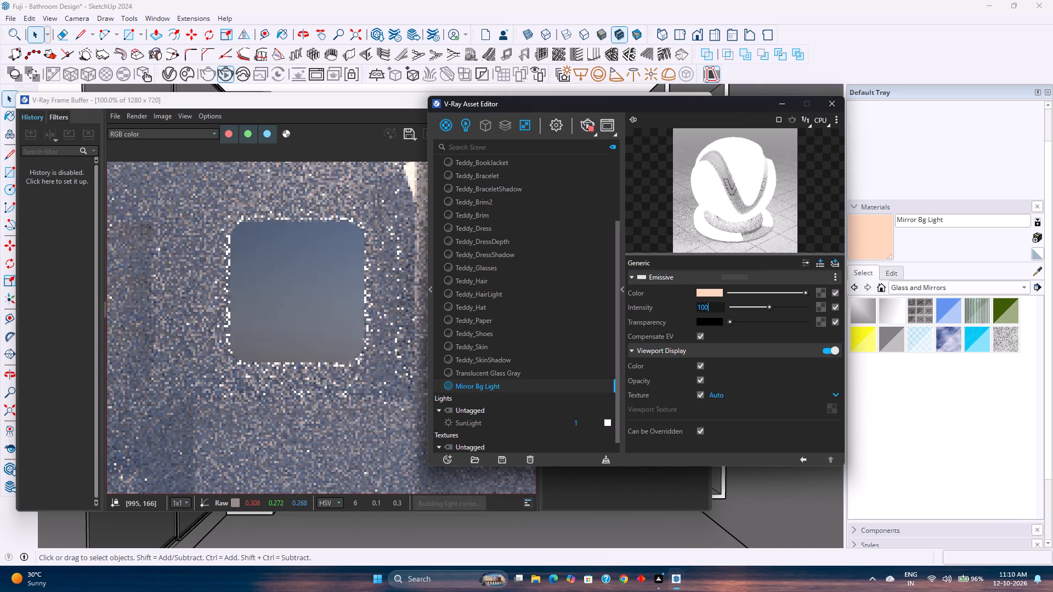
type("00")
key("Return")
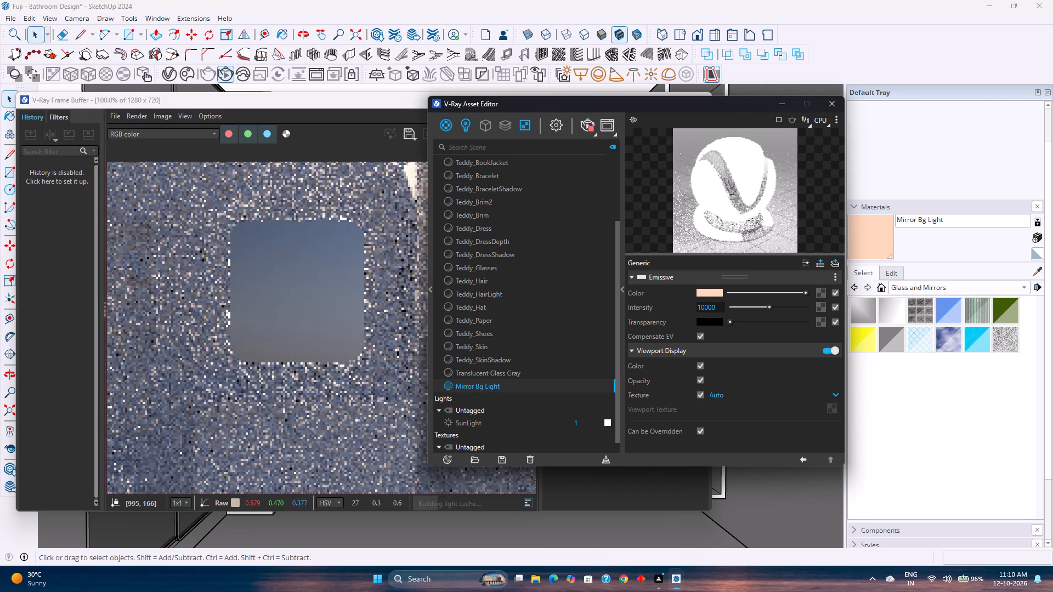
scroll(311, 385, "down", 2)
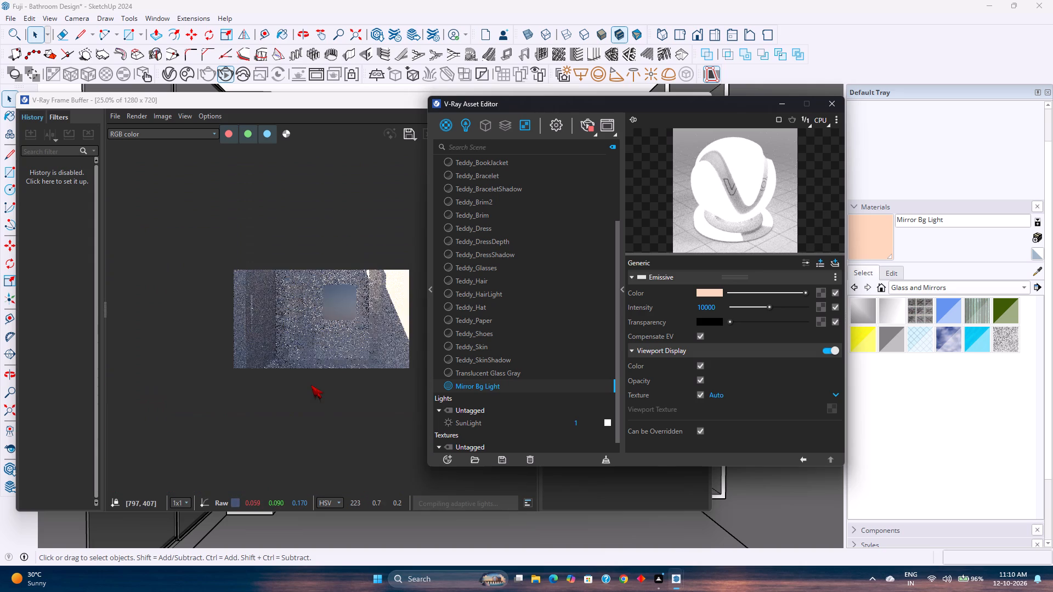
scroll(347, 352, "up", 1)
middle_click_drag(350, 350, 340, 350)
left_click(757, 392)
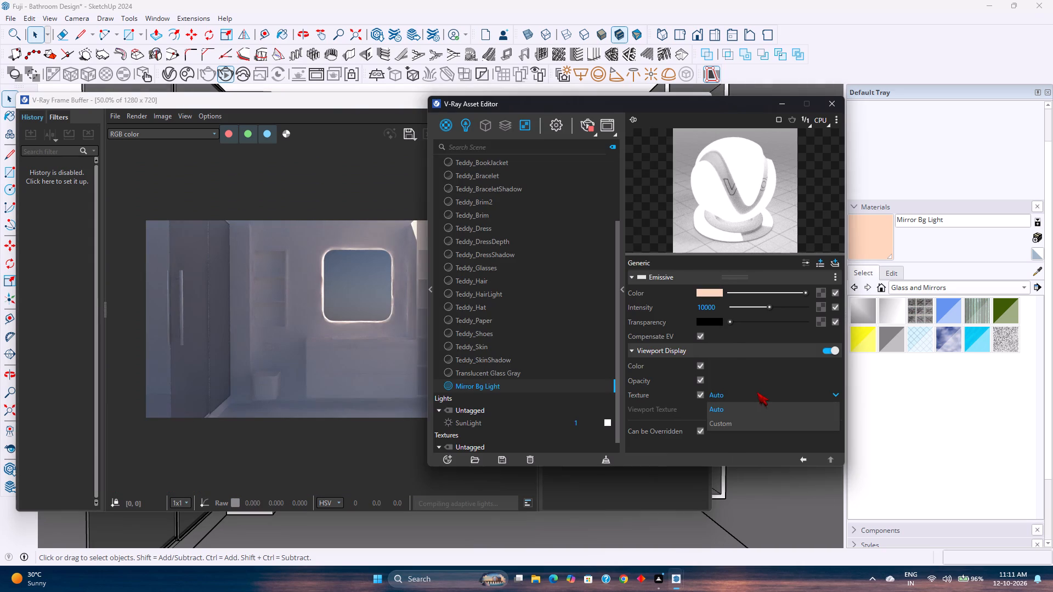
Set the Mirror Bg Light emissive intensity to 1000 and close the material editor and render window.
left_click(720, 308)
key("BackSpace")
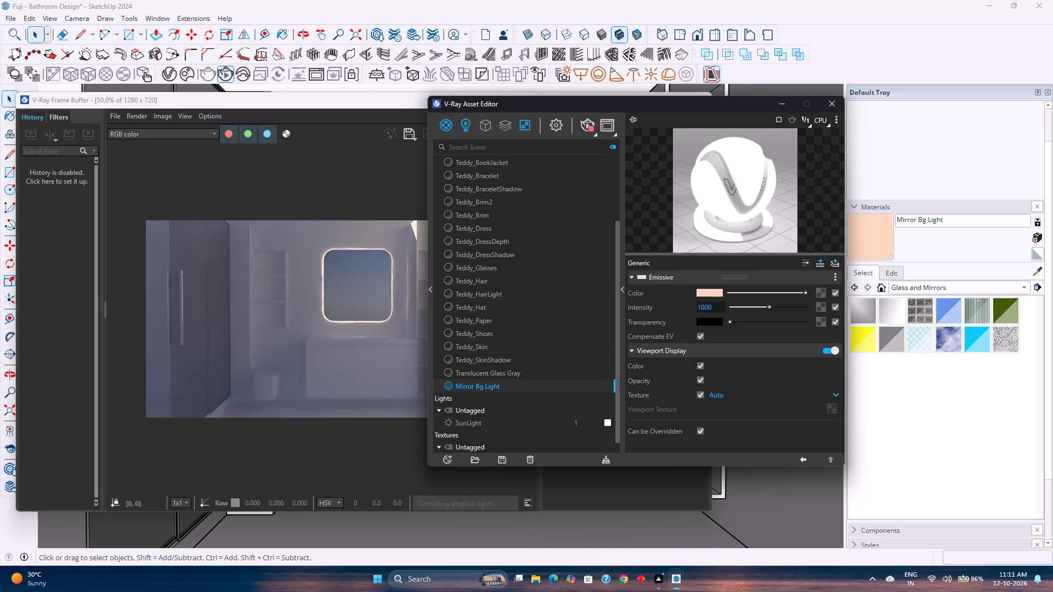
key("Return")
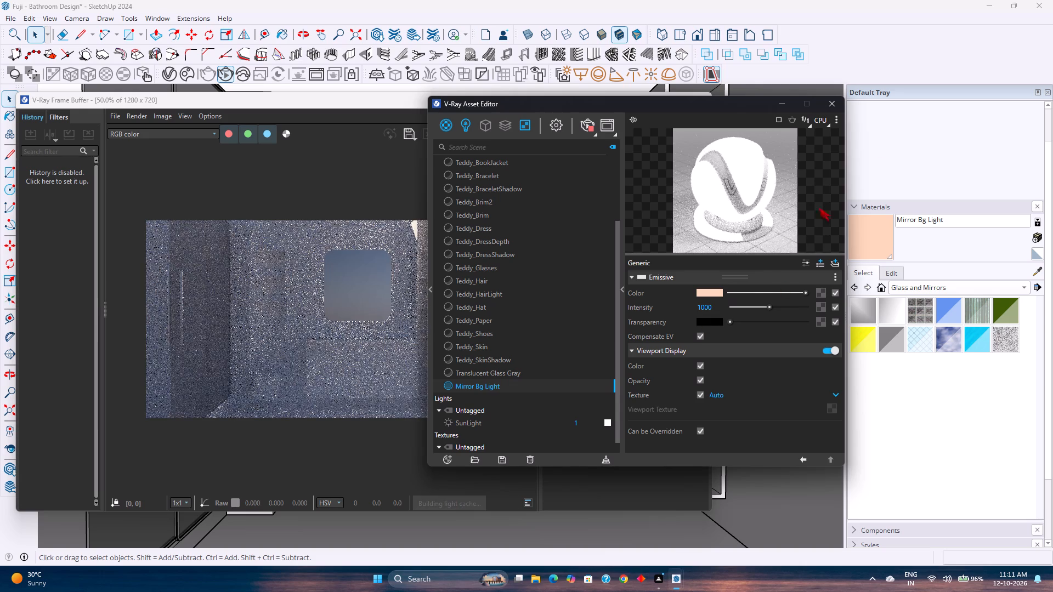
left_click(825, 106)
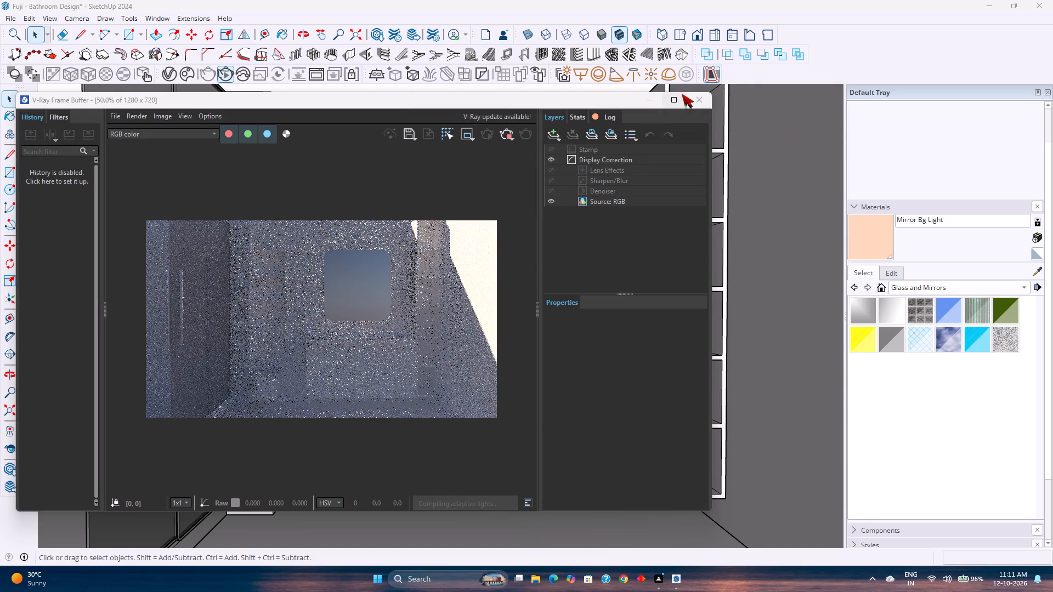
left_click(689, 97)
Choose the Wood Veneer 01 material from the Wood collection for the vanity.
scroll(502, 267, "down", 5)
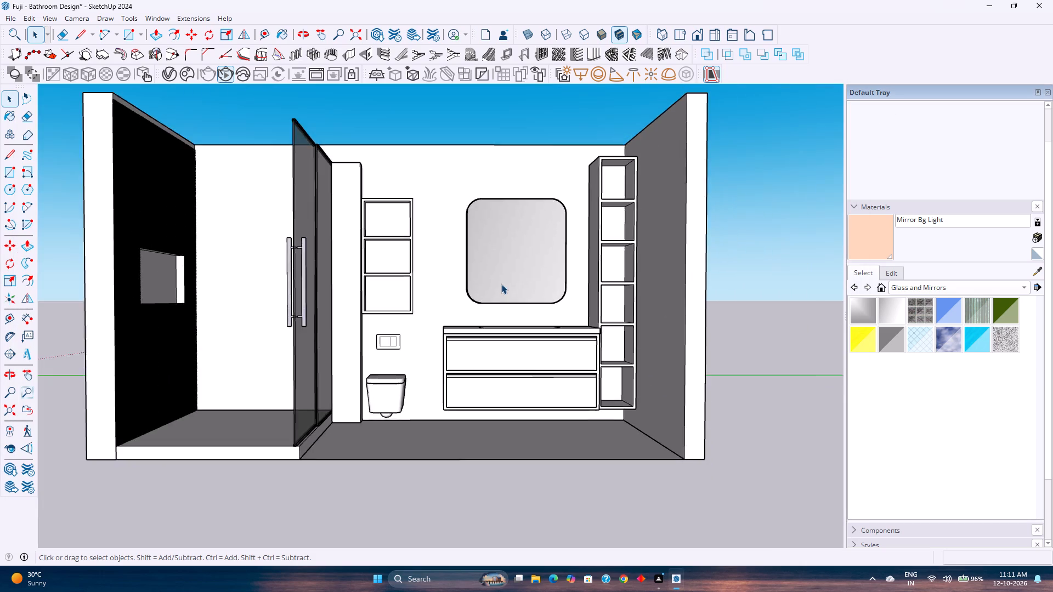
middle_click_drag(501, 284, 437, 361)
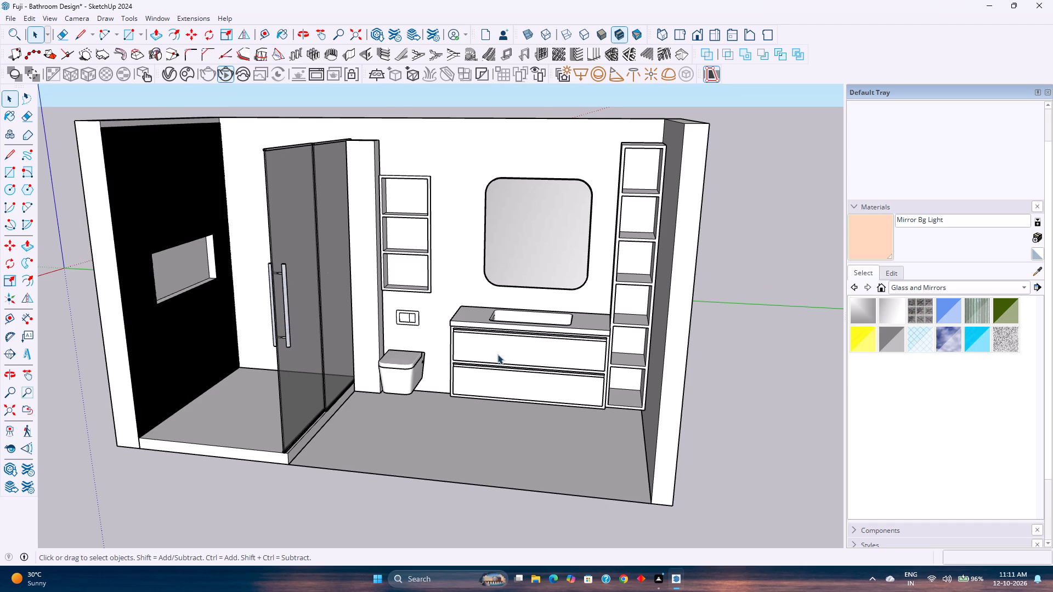
scroll(501, 354, "down", 2)
middle_click_drag(503, 354, 568, 305)
scroll(568, 305, "up", 3)
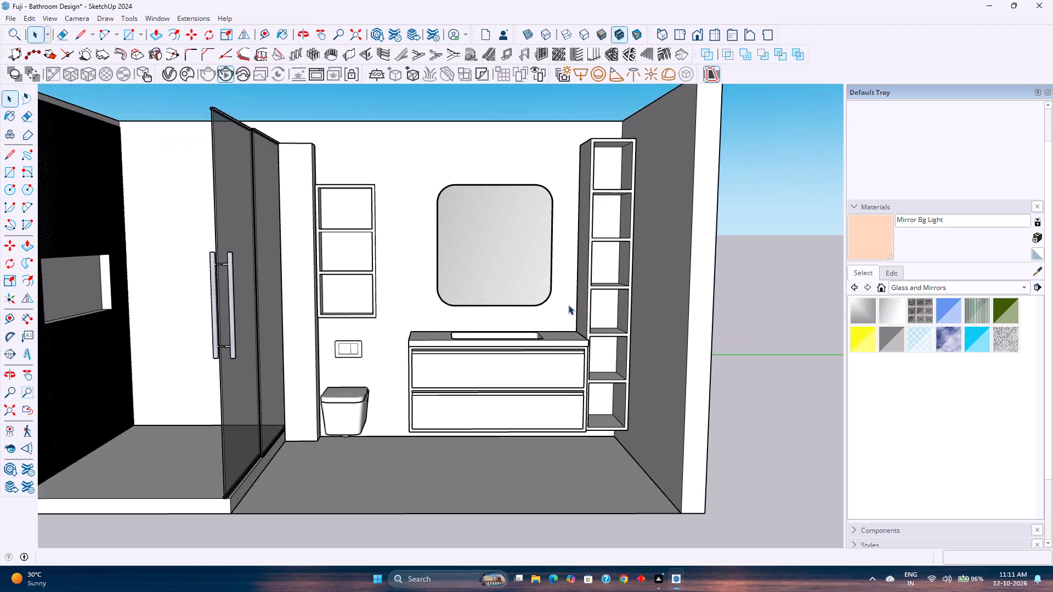
scroll(568, 305, "down", 1)
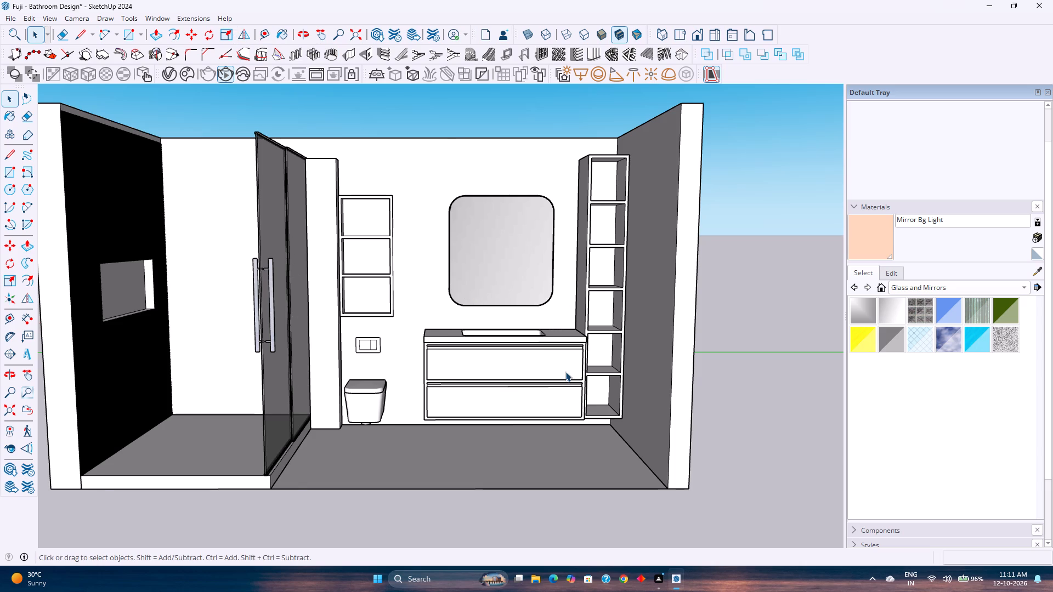
scroll(565, 372, "down", 1)
scroll(514, 401, "up", 3)
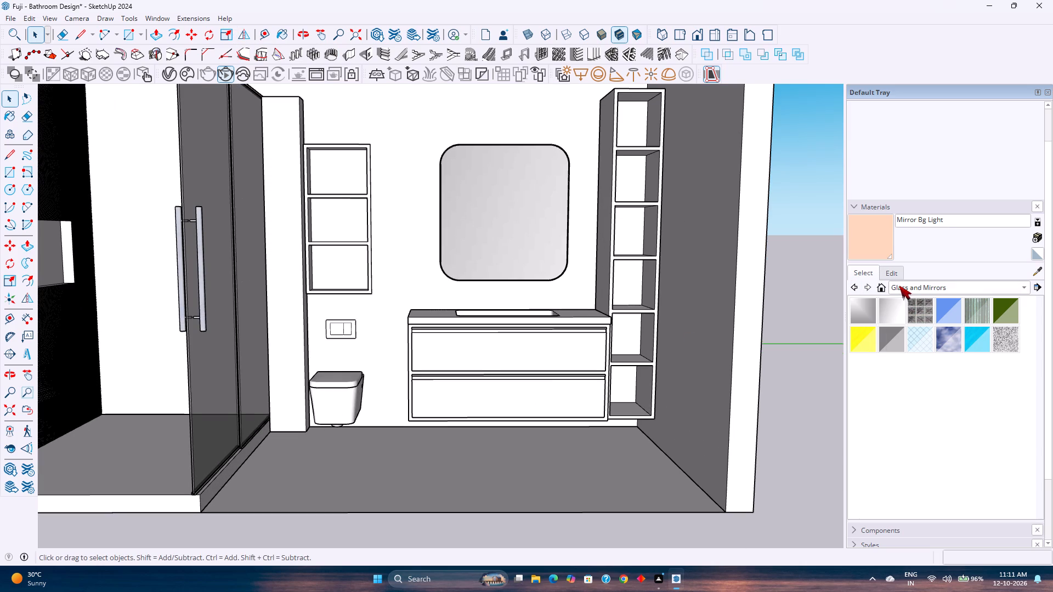
left_click(899, 286)
left_click(912, 440)
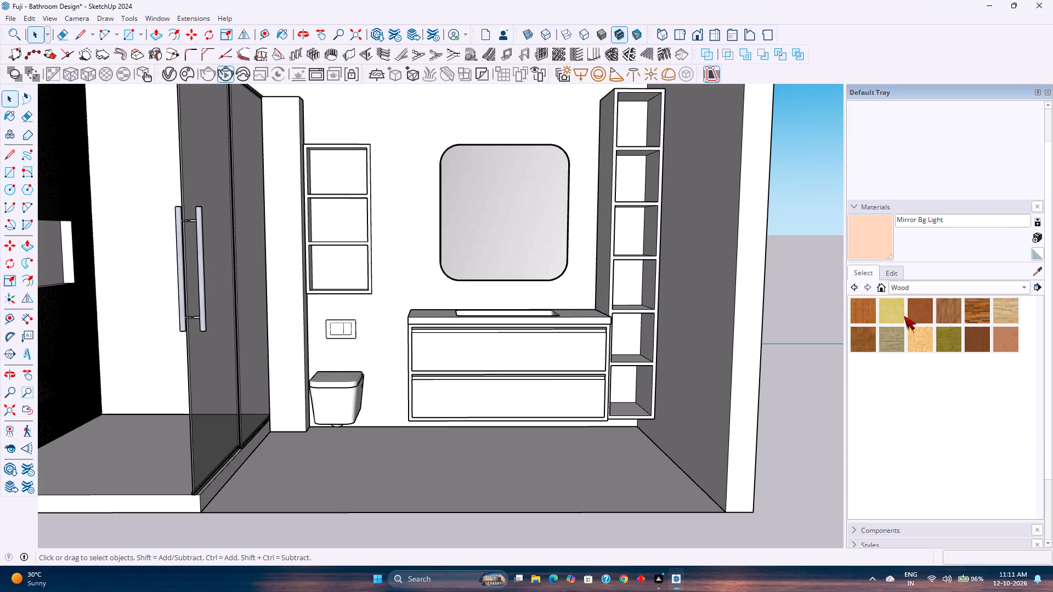
left_click(980, 339)
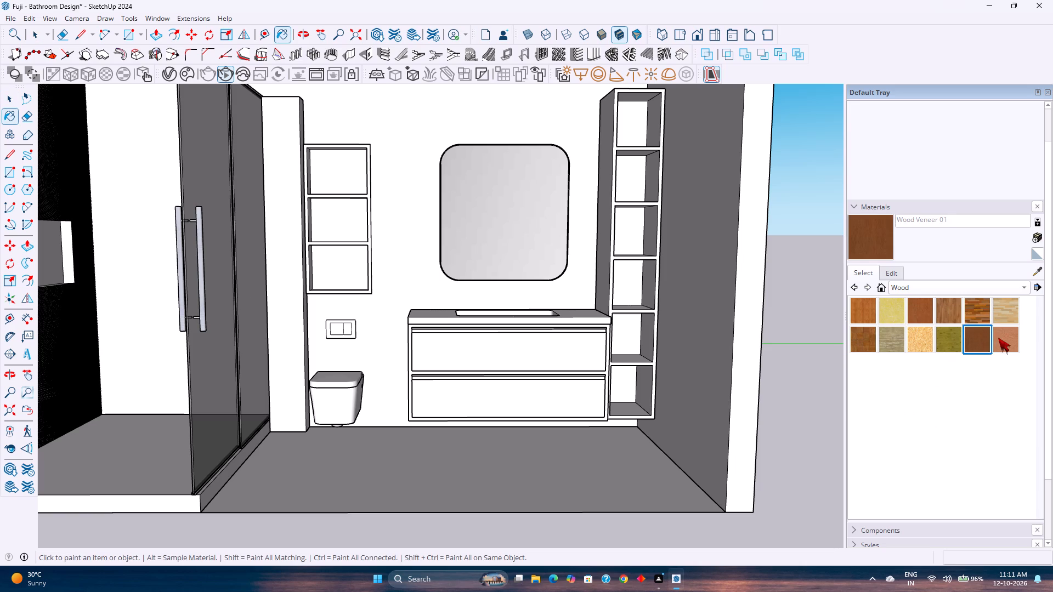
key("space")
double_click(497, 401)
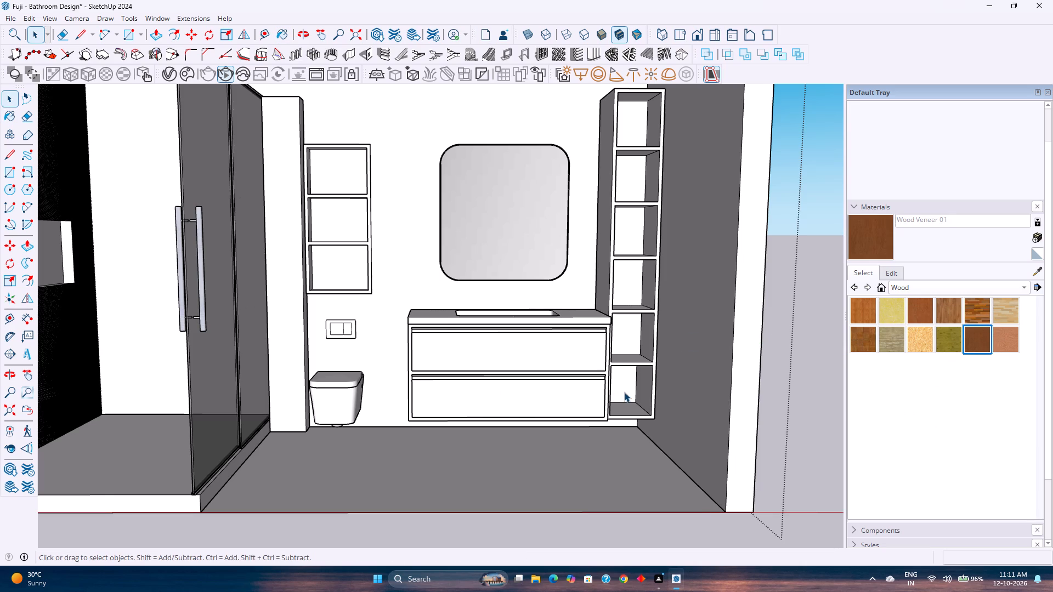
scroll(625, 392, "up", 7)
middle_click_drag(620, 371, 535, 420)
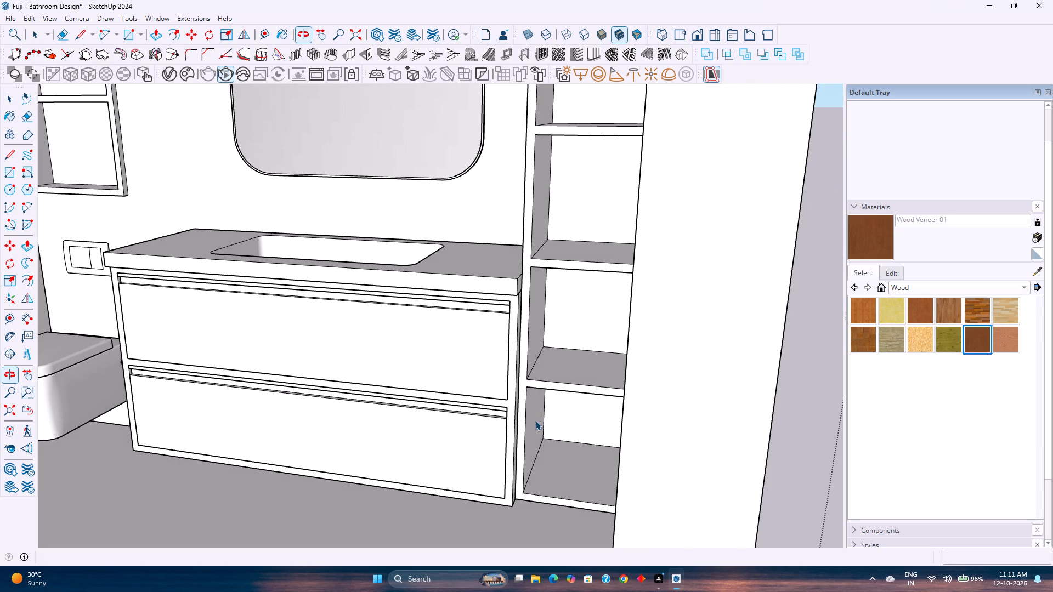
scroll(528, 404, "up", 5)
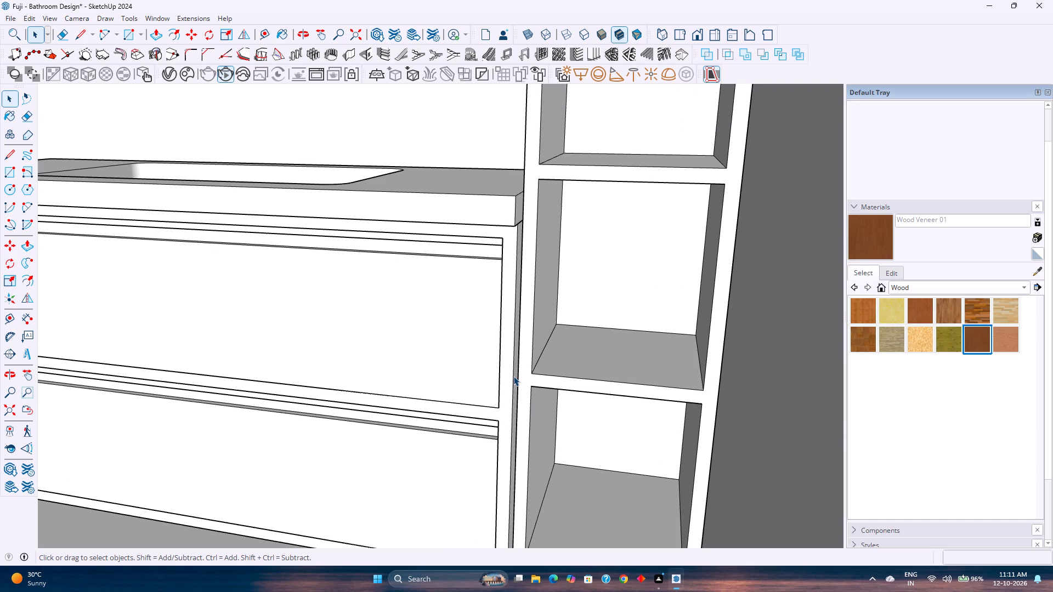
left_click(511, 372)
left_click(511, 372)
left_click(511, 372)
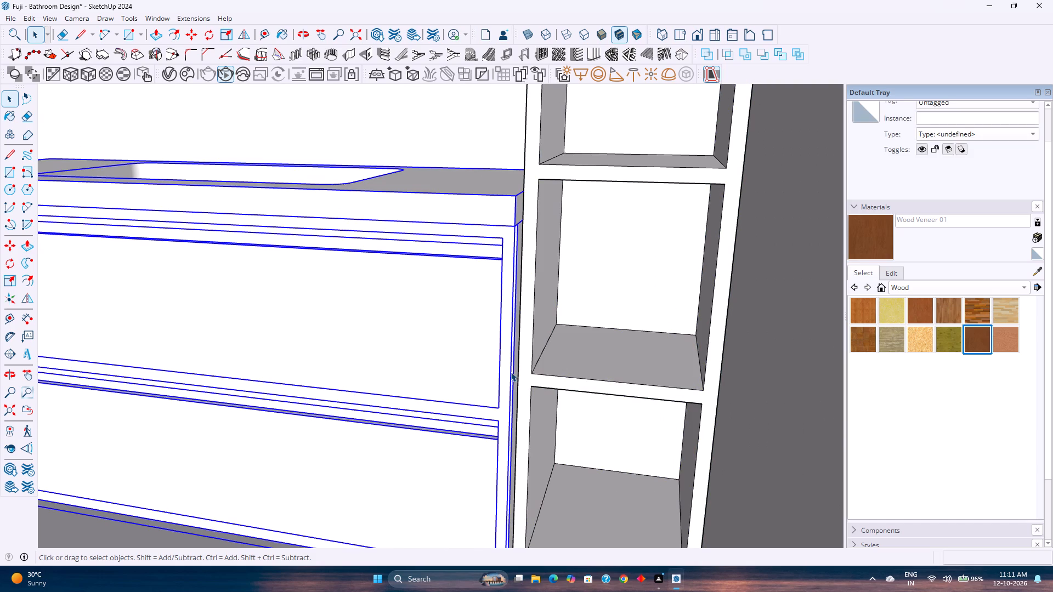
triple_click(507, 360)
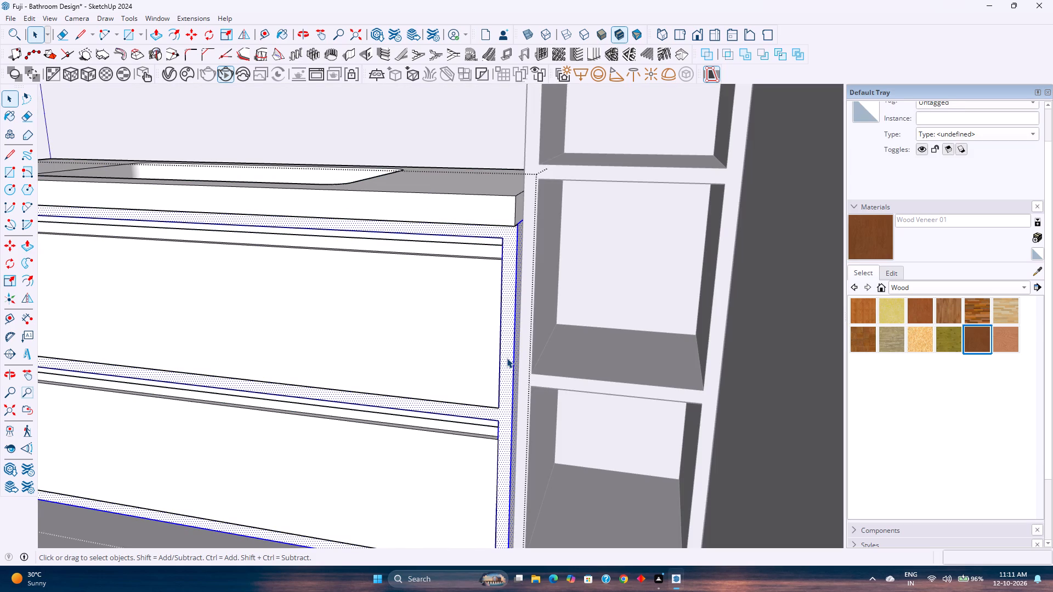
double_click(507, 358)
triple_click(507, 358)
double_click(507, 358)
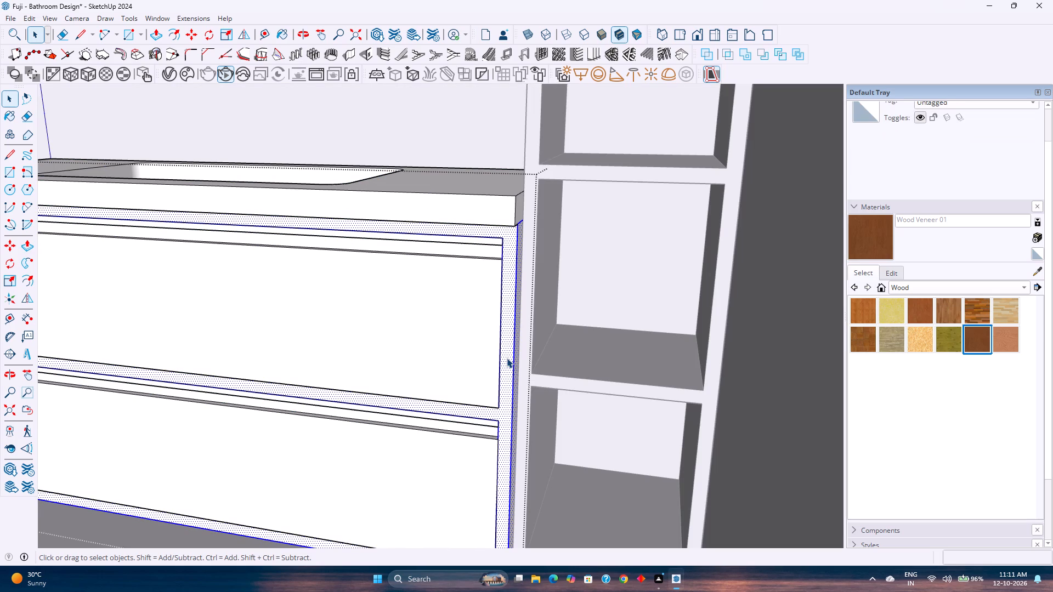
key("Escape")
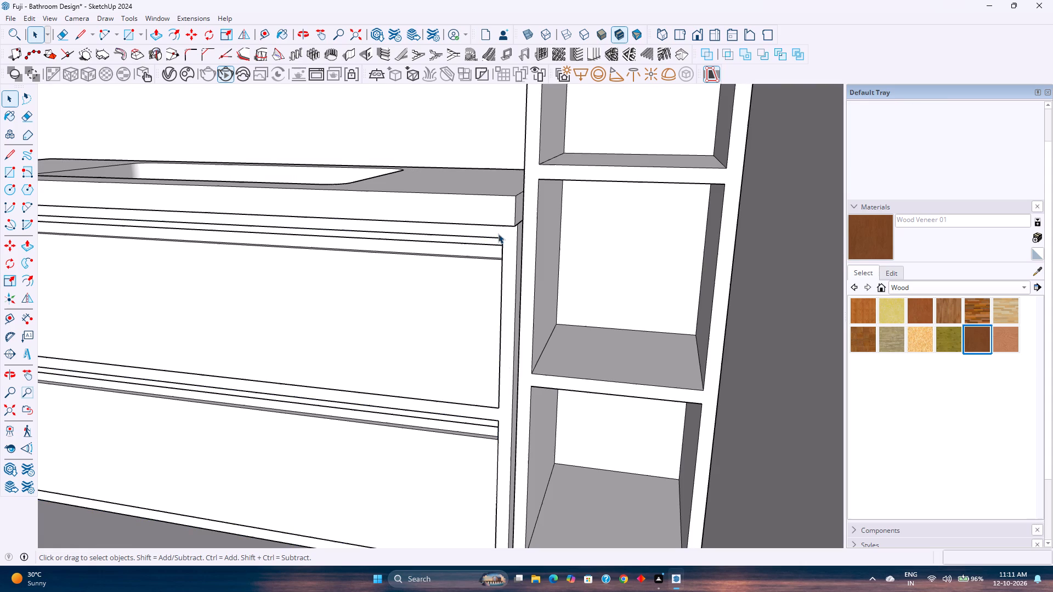
Open the vanity group and paint its front frame, both drawer fronts and shelf-facing side with Wood Veneer 01.
left_click(501, 214)
double_click(501, 214)
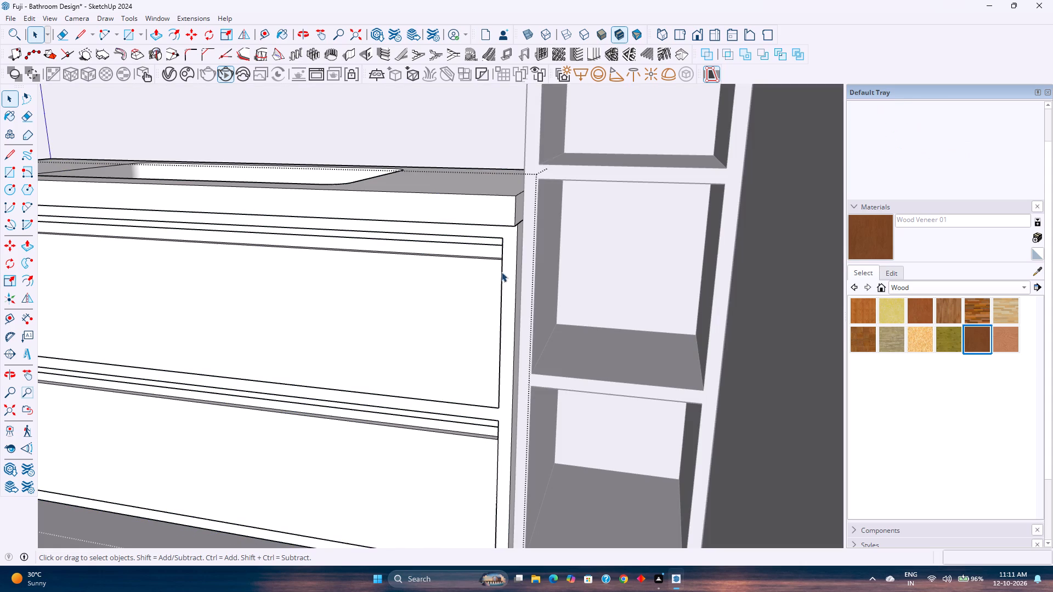
left_click(508, 269)
left_click(879, 246)
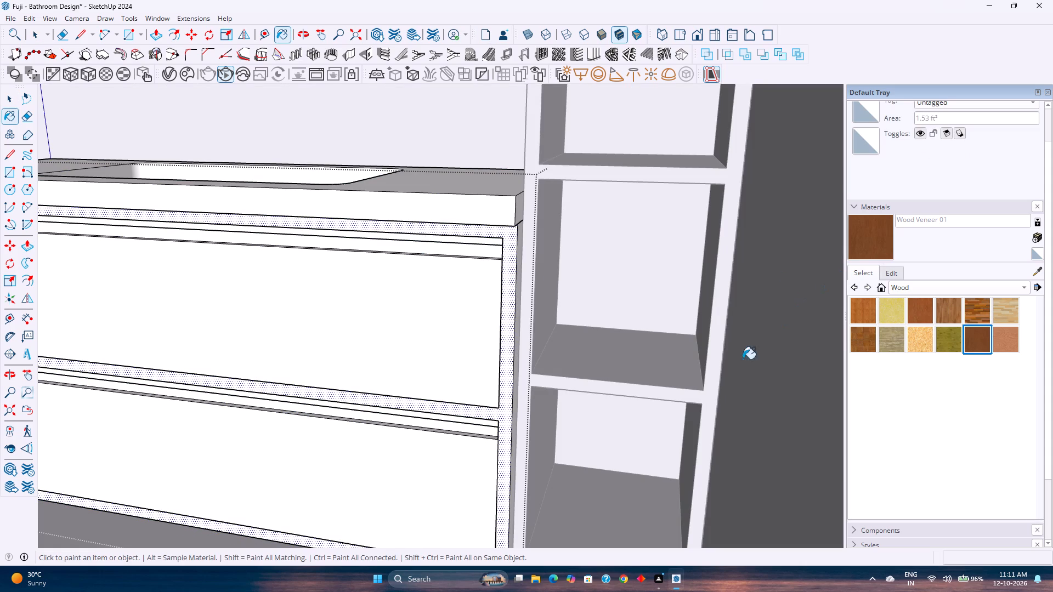
left_click(505, 355)
left_click(479, 357)
left_click(451, 468)
scroll(526, 407, "up", 6)
middle_click_drag(524, 404, 427, 419)
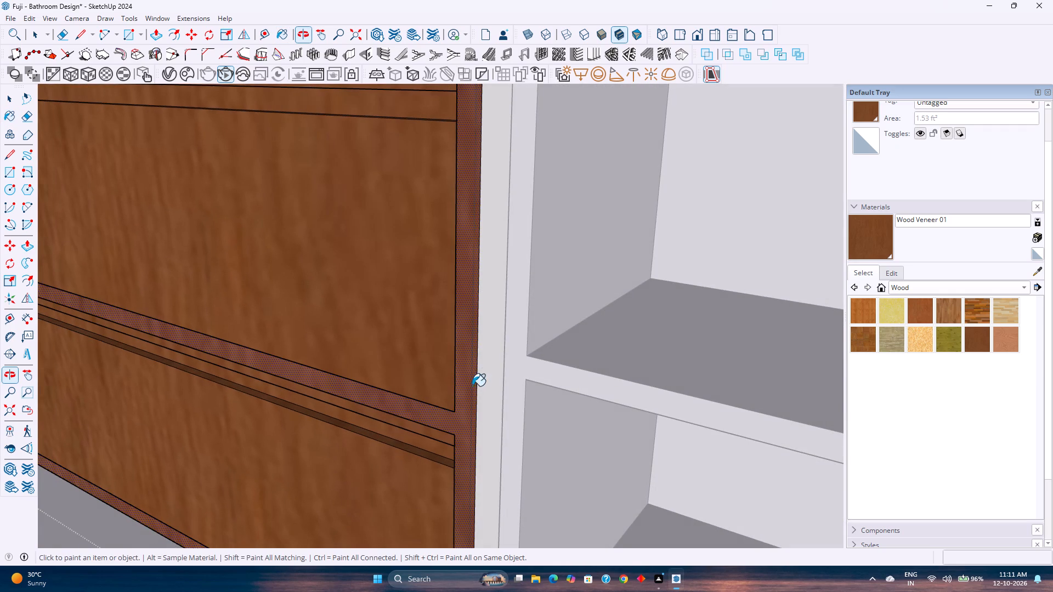
left_click(486, 370)
Paint the unpainted end faces in the upper and lower drawer grooves, on the toilet side, with Wood Veneer 01.
scroll(395, 411, "down", 3)
middle_click(395, 411)
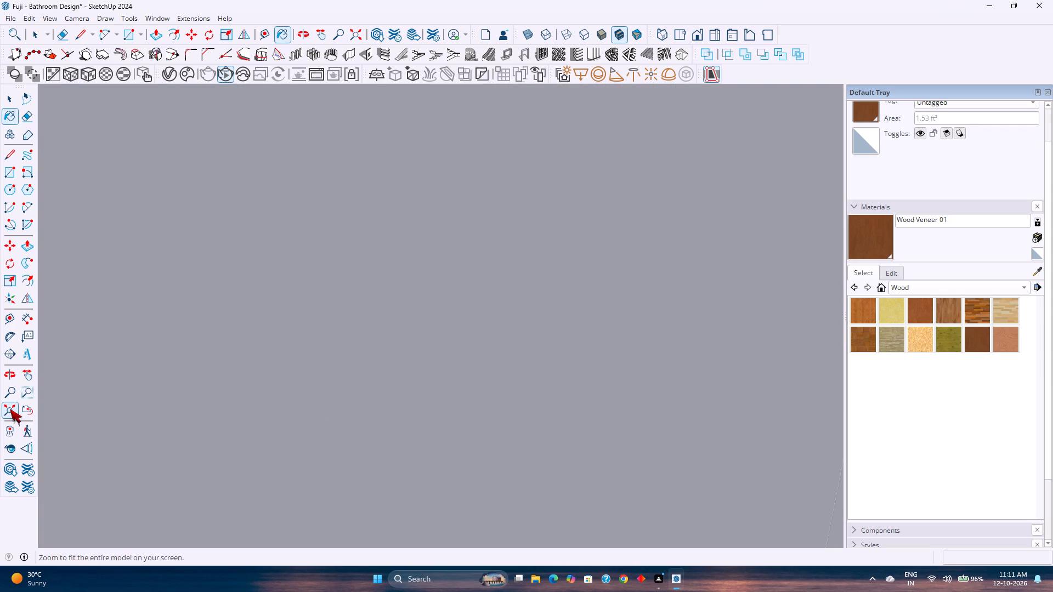
left_click(10, 409)
scroll(424, 312, "up", 8)
middle_click_drag(449, 327, 451, 327)
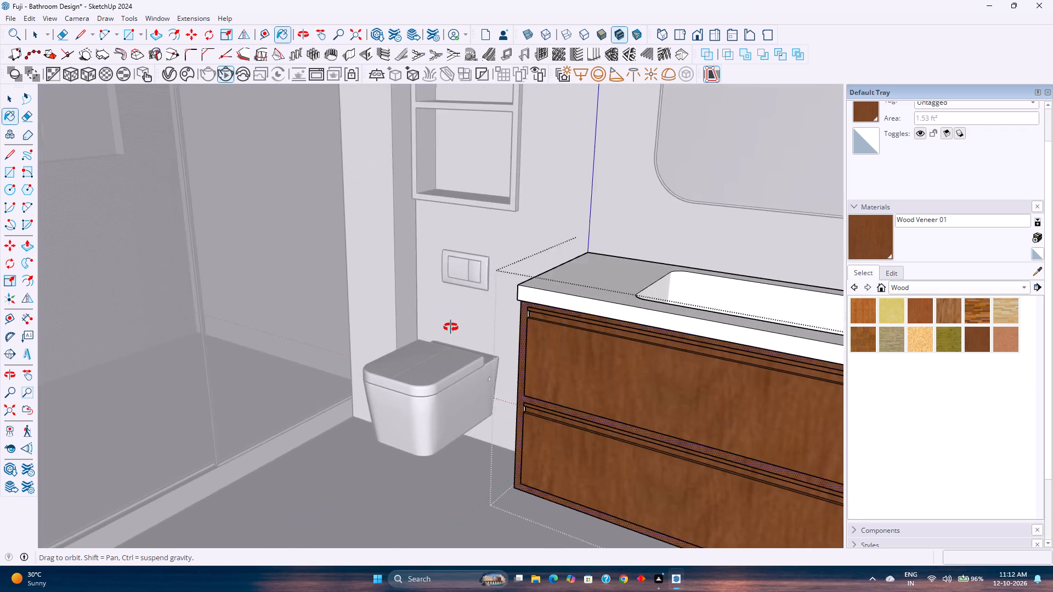
middle_click_drag(451, 327, 471, 338)
scroll(578, 329, "up", 18)
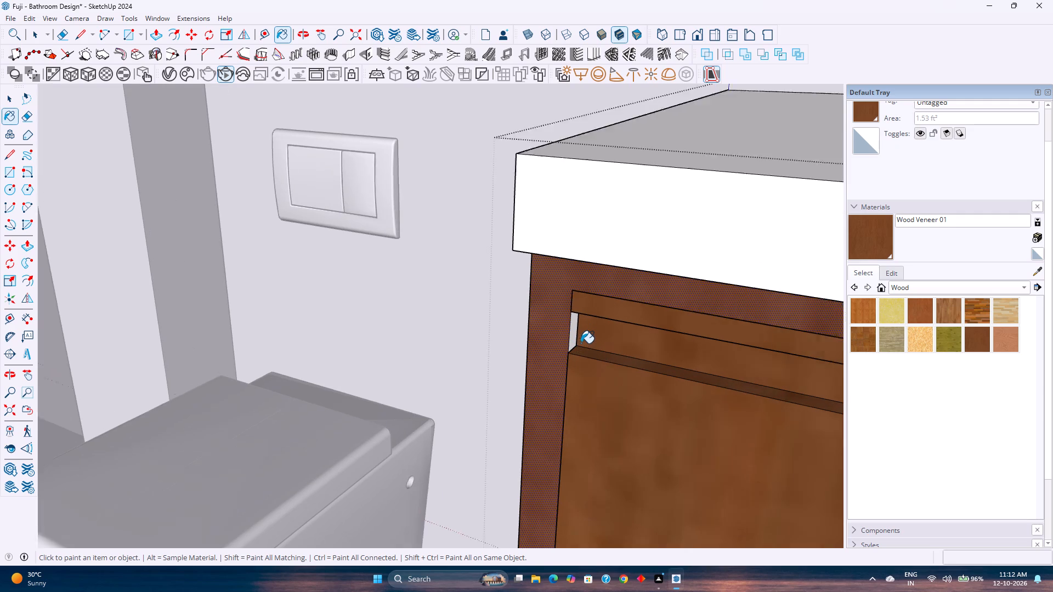
scroll(581, 343, "up", 1)
left_click(570, 333)
scroll(524, 369, "down", 15)
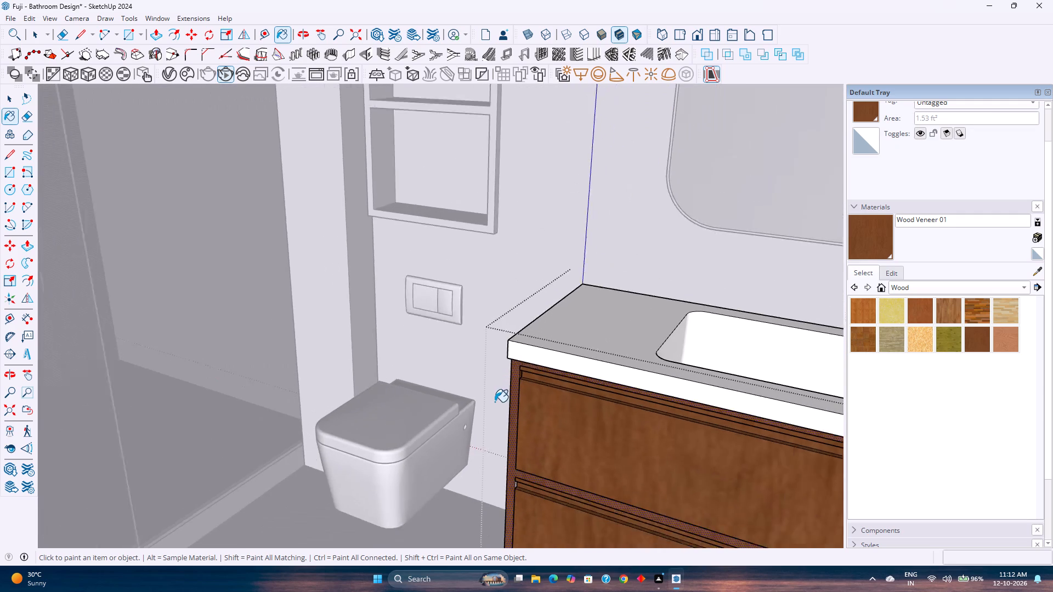
scroll(495, 402, "down", 1)
middle_click_drag(495, 402, 506, 366)
scroll(526, 407, "up", 10)
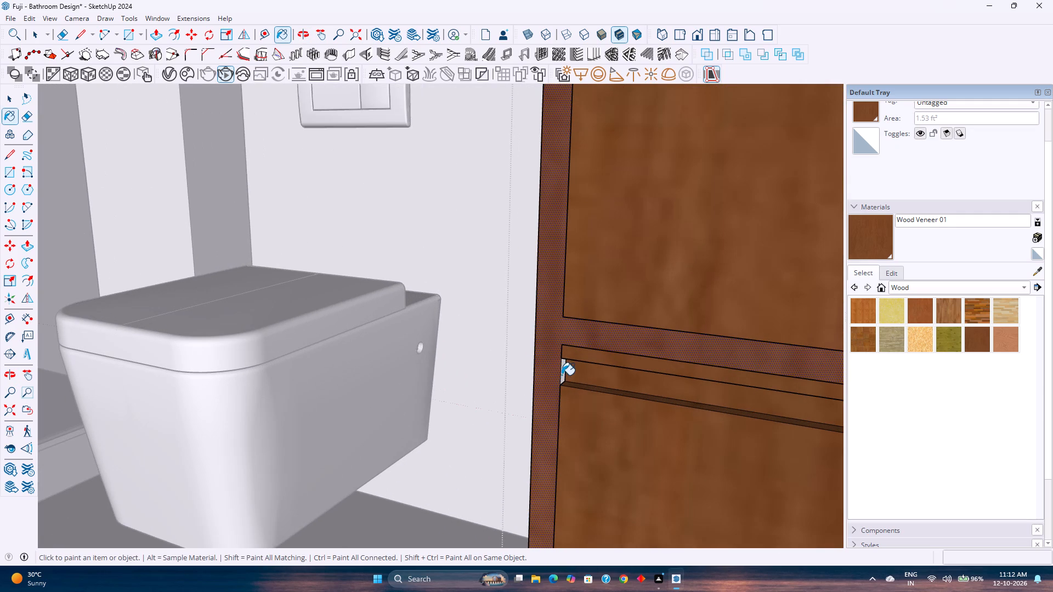
left_click(563, 372)
Paint the vanity cabinet's toilet-facing side panel with Wood Veneer 01.
middle_click_drag(541, 383, 812, 415)
left_click(534, 333)
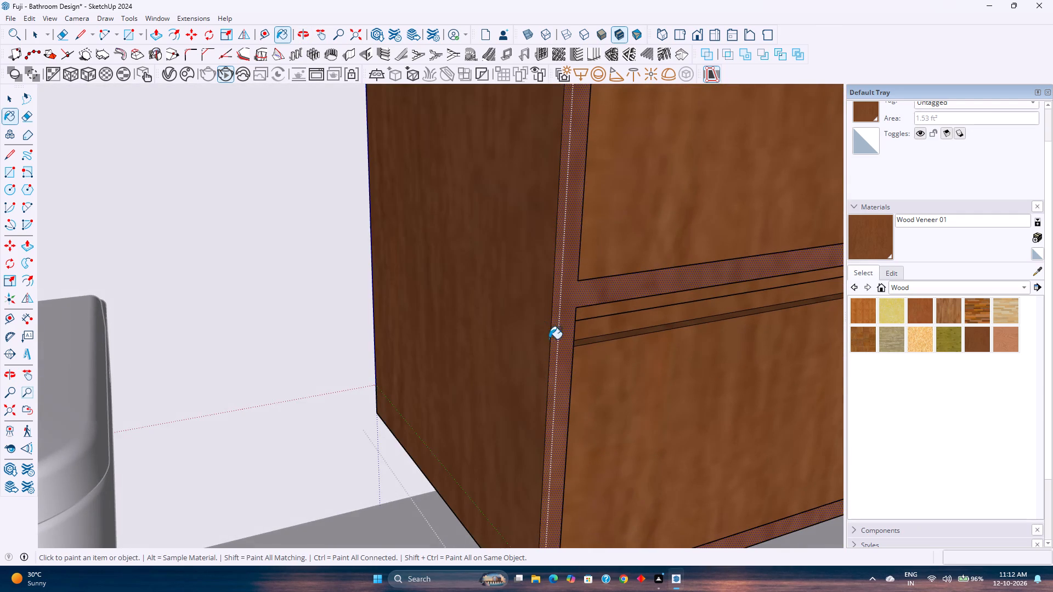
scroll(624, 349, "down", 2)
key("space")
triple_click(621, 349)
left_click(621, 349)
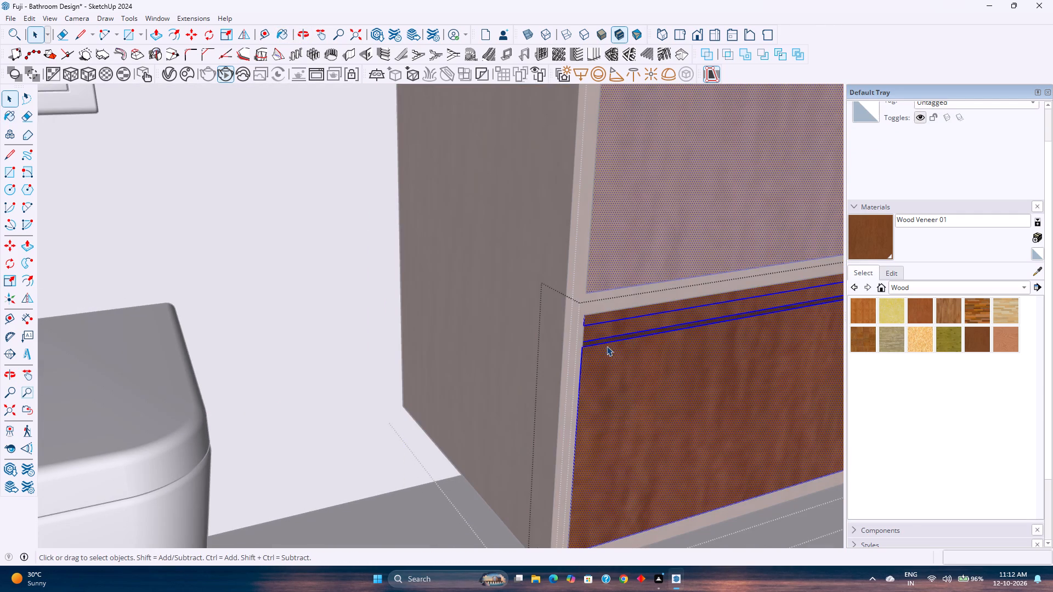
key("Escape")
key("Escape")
Group all connected geometry of the vanity's outer cabinet frame and paint the group with Wood Veneer 01.
triple_click(579, 323)
triple_click(579, 323)
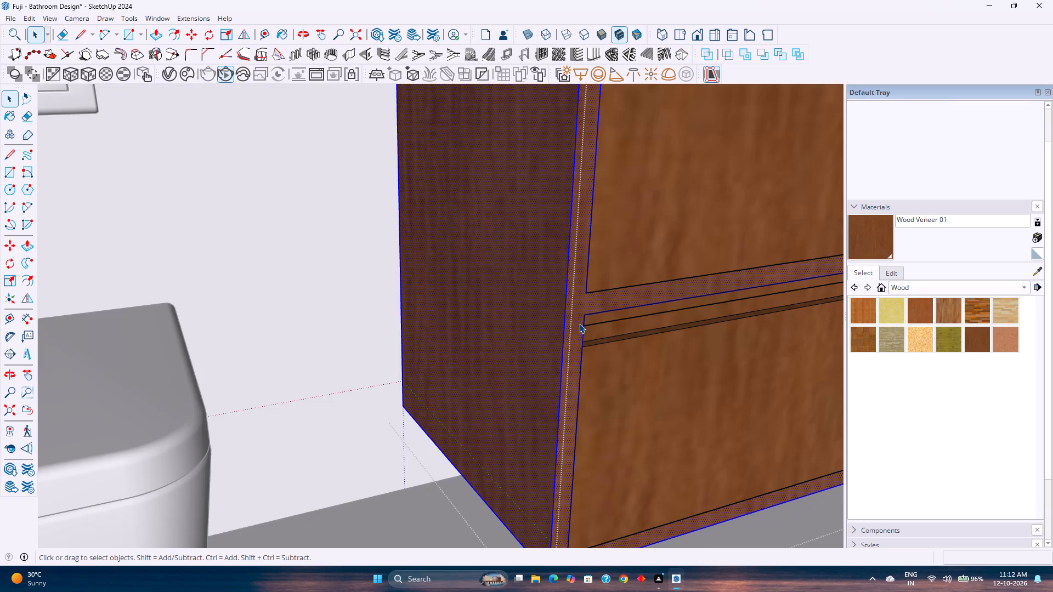
double_click(579, 323)
middle_click_drag(579, 323, 509, 473, "shift")
scroll(509, 473, "down", 1, "shift")
middle_click_drag(547, 454, 395, 426)
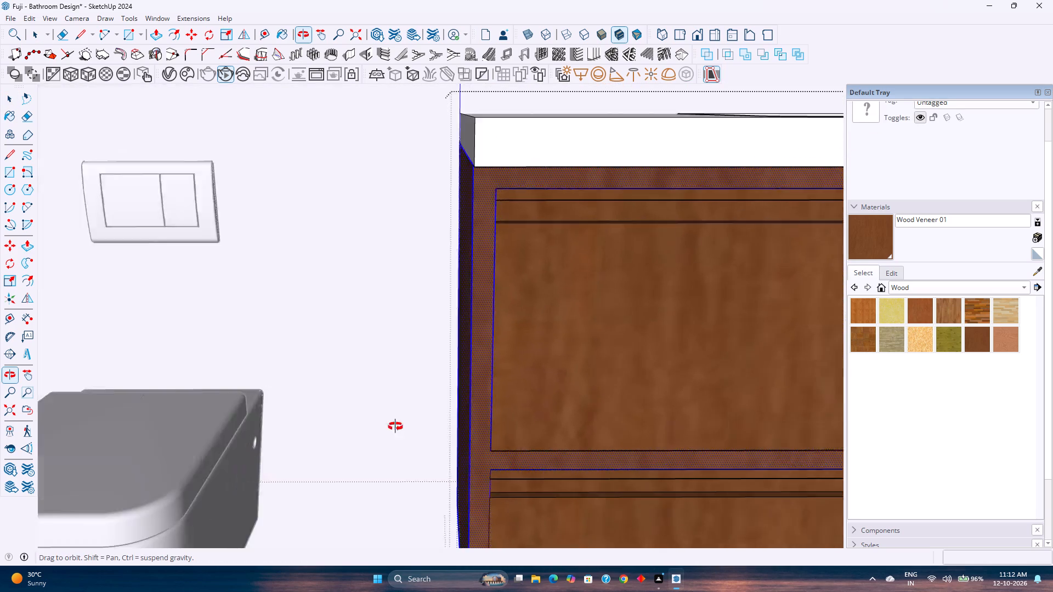
middle_click_drag(395, 426, 257, 412)
scroll(353, 363, "up", 1)
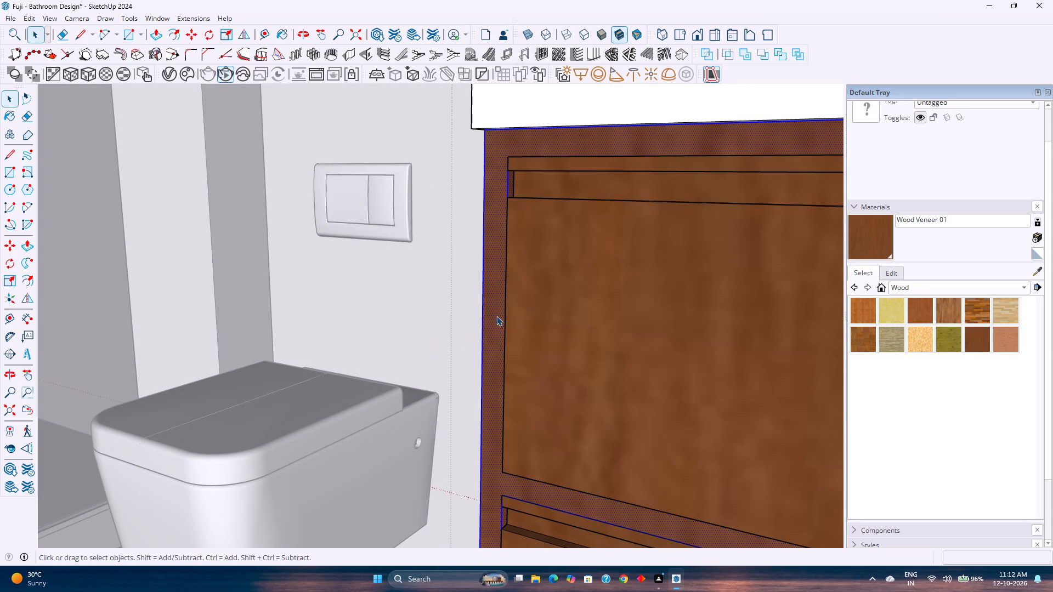
right_click(496, 316)
left_click(536, 105)
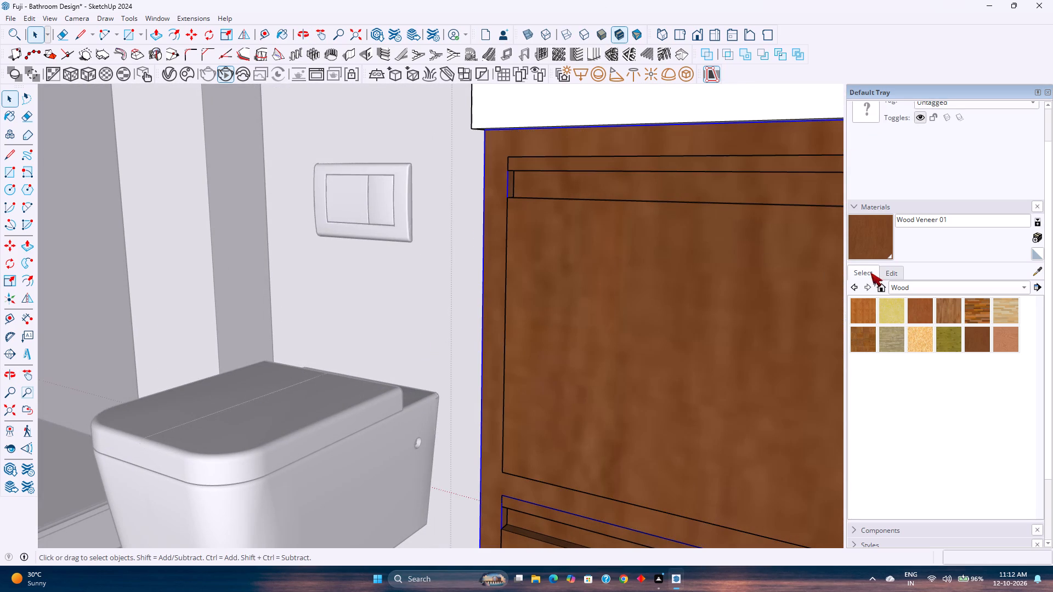
left_click(877, 237)
left_click(488, 232)
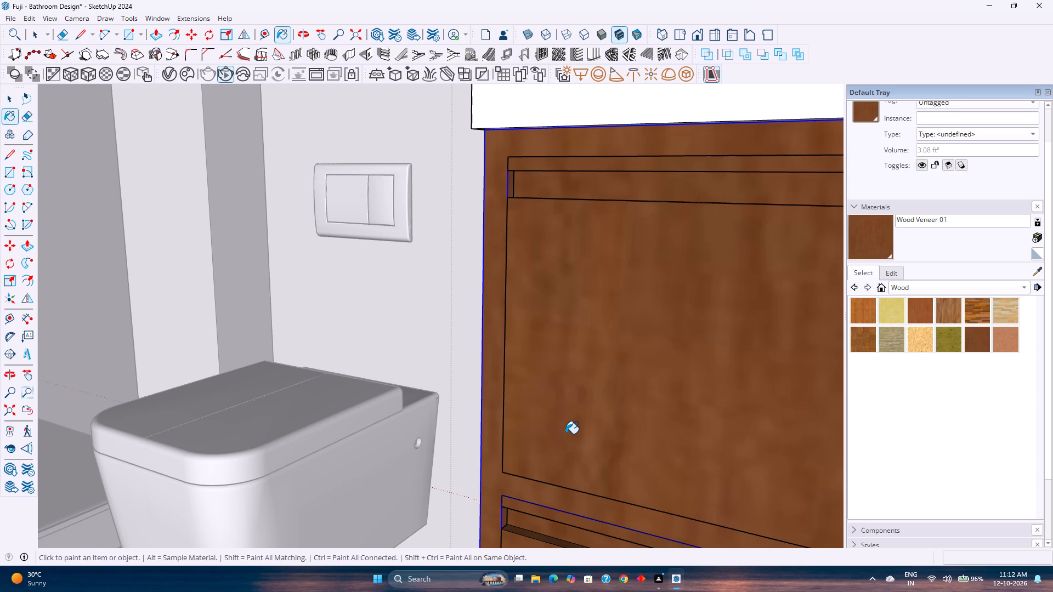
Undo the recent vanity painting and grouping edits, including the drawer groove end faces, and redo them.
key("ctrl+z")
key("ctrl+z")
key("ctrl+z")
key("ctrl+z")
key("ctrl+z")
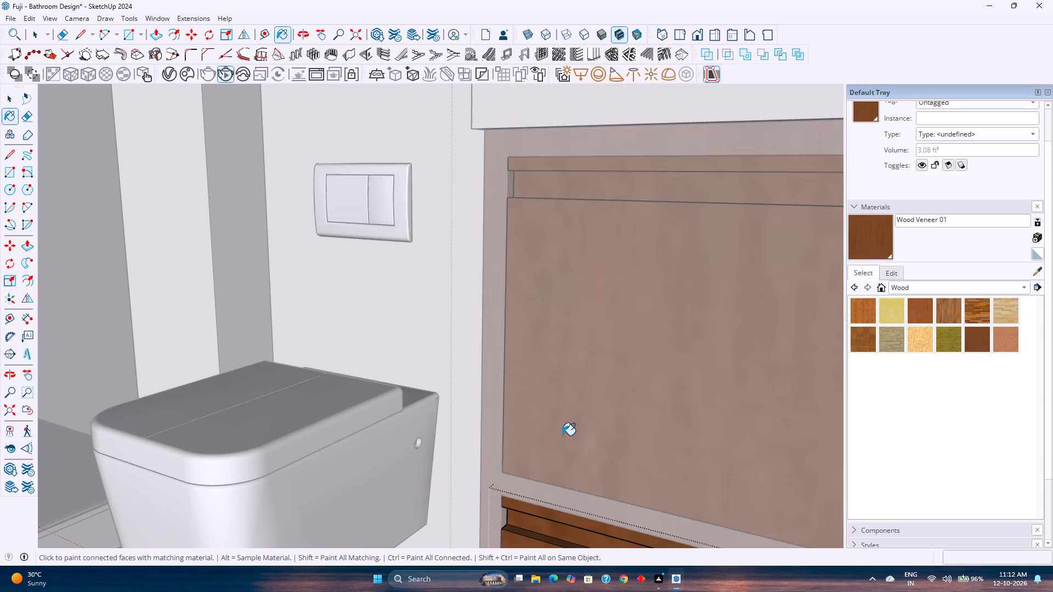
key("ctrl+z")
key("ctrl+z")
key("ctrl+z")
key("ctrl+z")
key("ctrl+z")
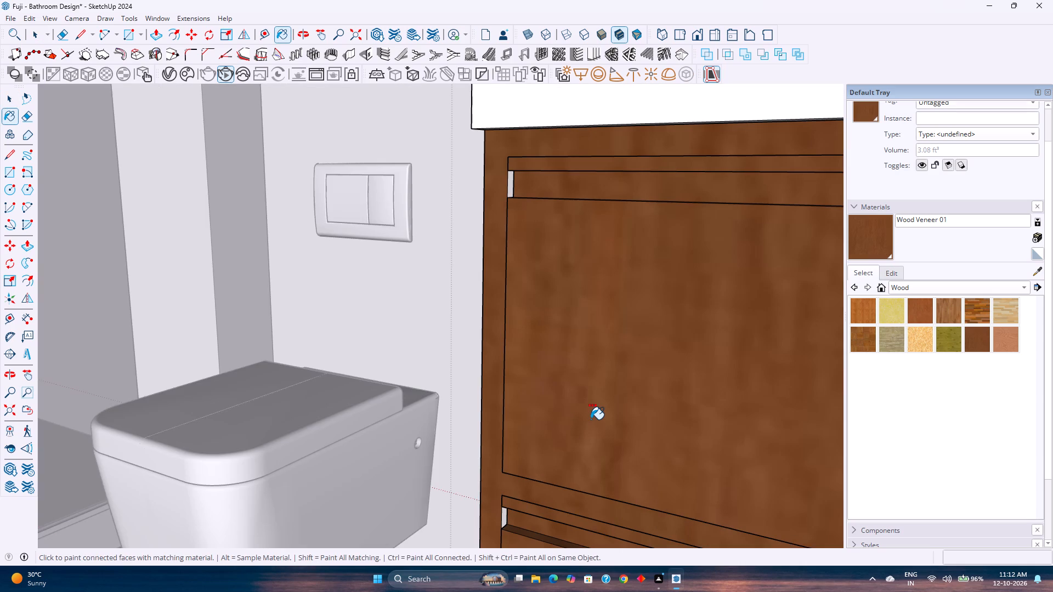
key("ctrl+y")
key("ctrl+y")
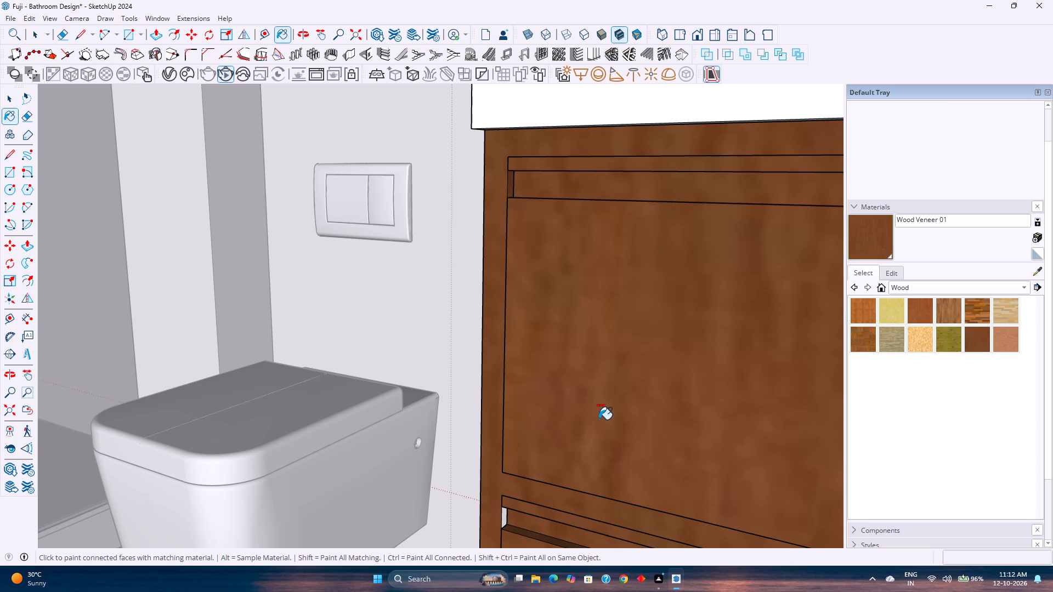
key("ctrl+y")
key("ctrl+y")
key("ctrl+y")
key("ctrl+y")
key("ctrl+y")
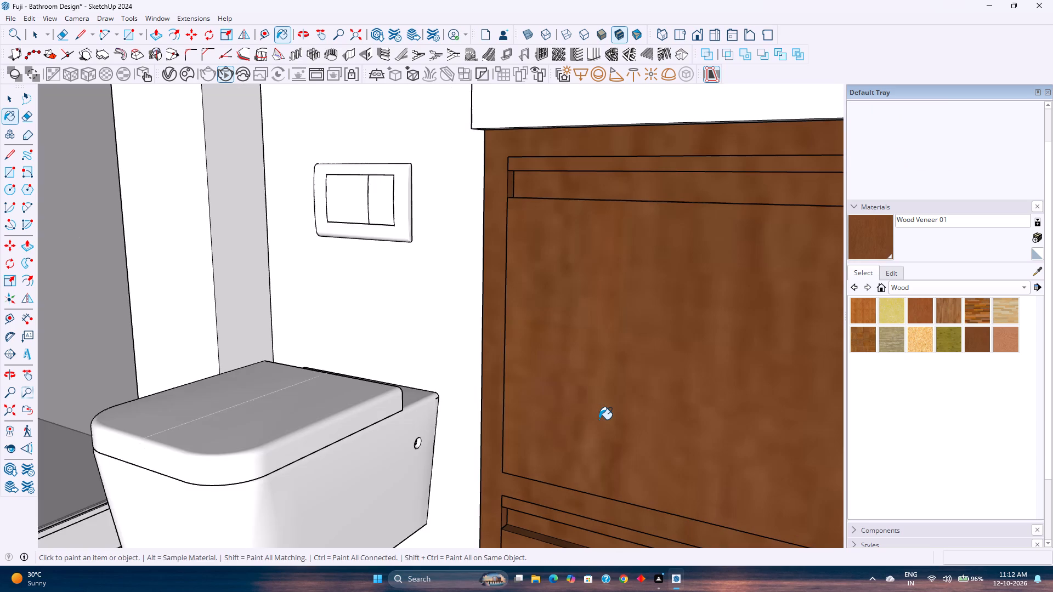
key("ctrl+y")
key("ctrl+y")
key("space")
Lower the saturation of the Wood Veneer 01 material to 40.
scroll(618, 406, "down", 9)
middle_click_drag(621, 412, 534, 397, "ctrl")
middle_click_drag(551, 391, 515, 392, "shift")
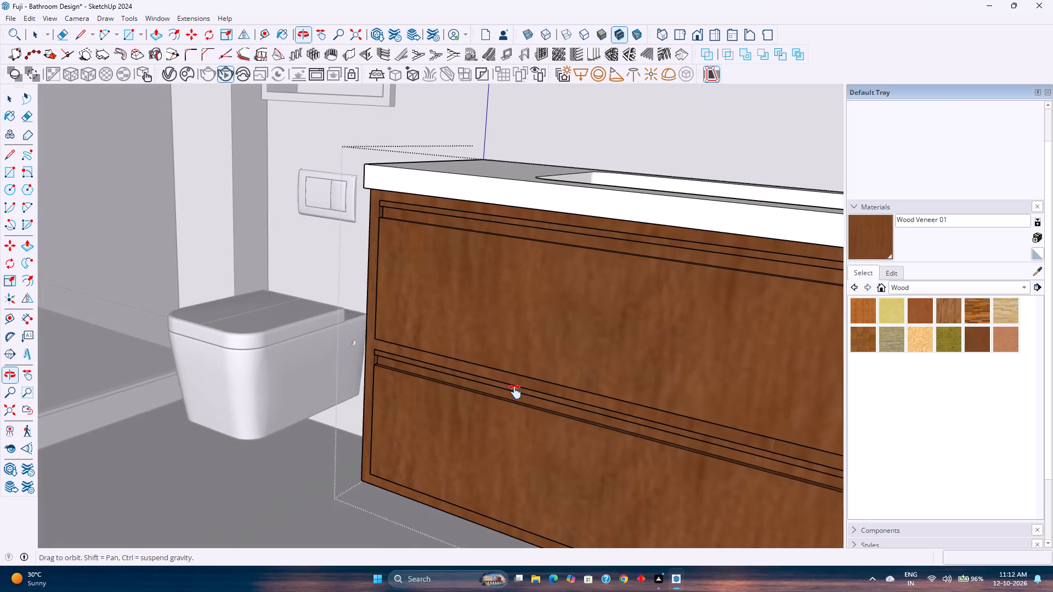
middle_click_drag(515, 392, 467, 395, "shift")
scroll(437, 394, "down", 5)
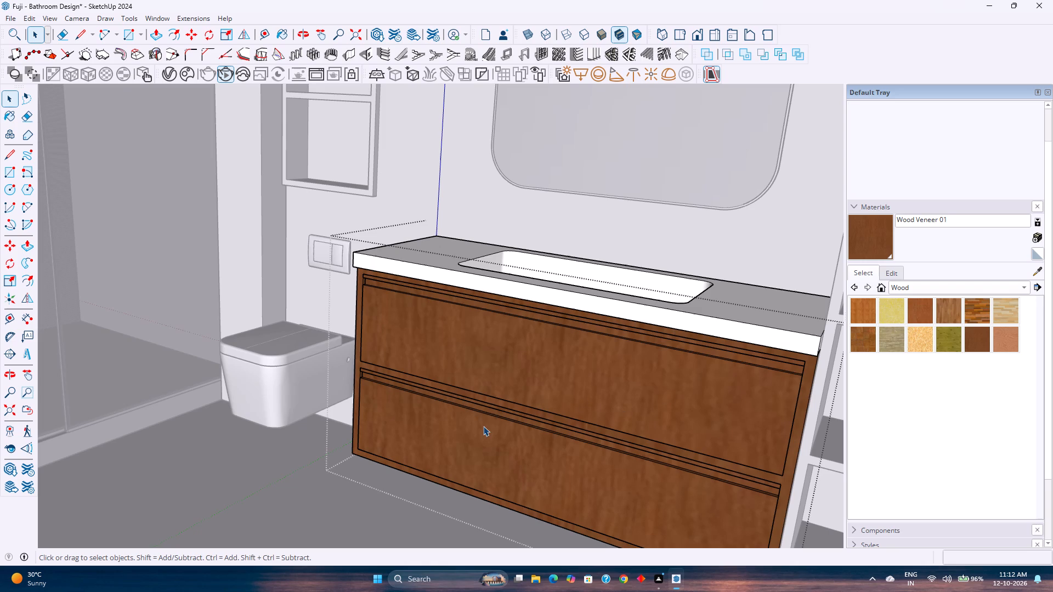
key("space")
middle_click_drag(555, 393, 447, 357, "shift")
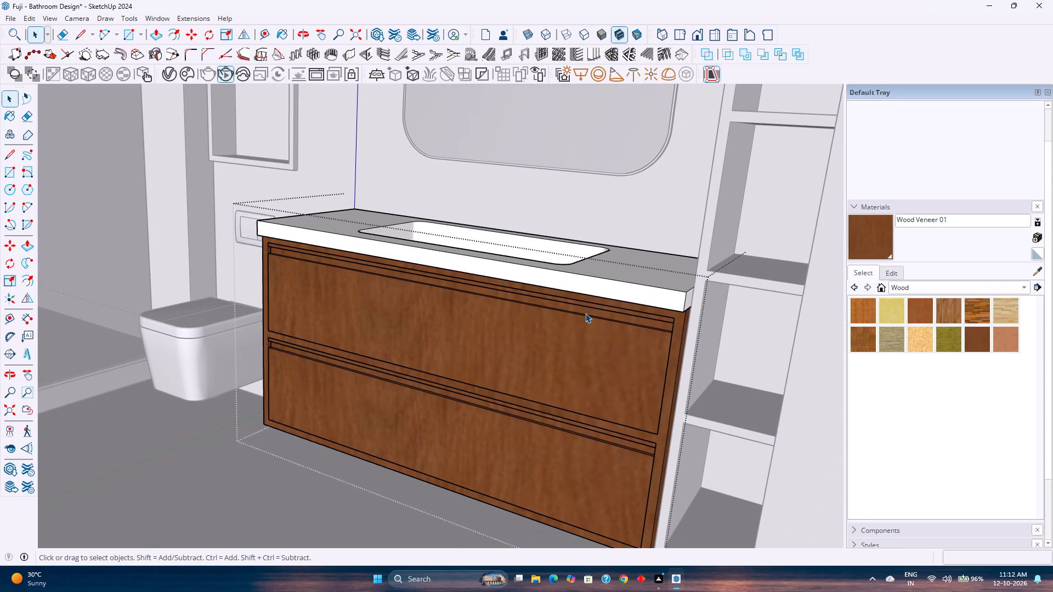
left_click(892, 274)
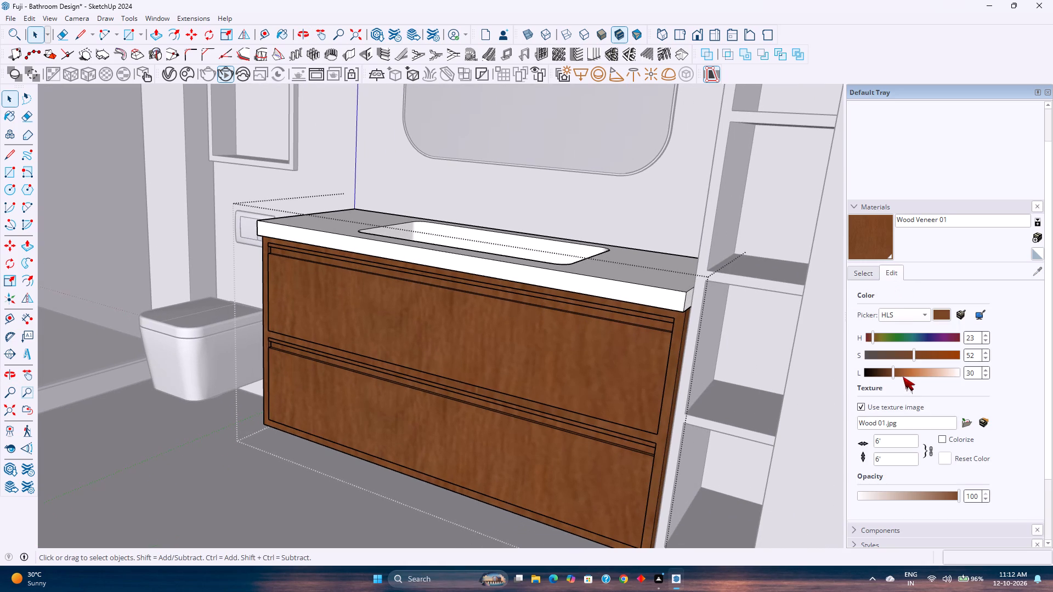
left_click_drag(912, 355, 900, 360)
left_click_drag(900, 360, 908, 355)
left_click_drag(908, 355, 903, 358)
Choose Wood Cherry Original from the Wood collection and paint the vanity's upper and lower drawer fronts with it.
left_click(864, 275)
left_click(915, 310)
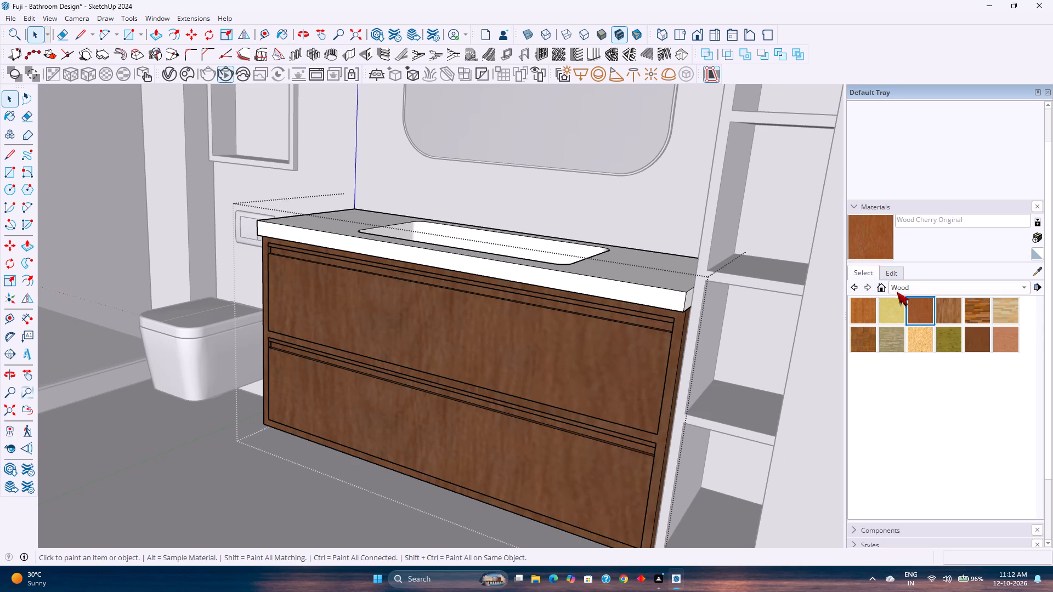
left_click(889, 270)
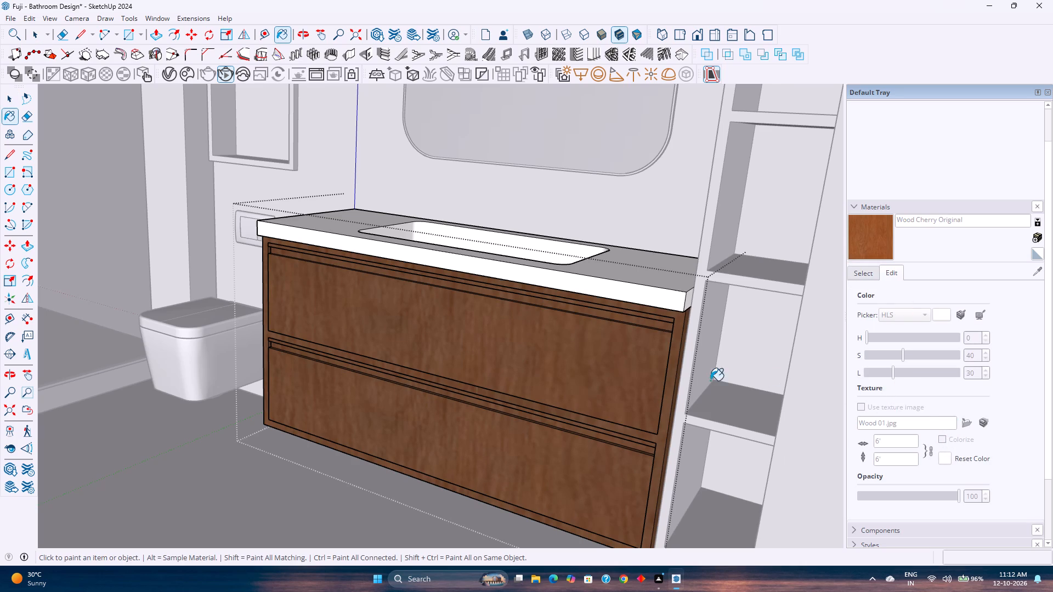
left_click(637, 380)
left_click(609, 474)
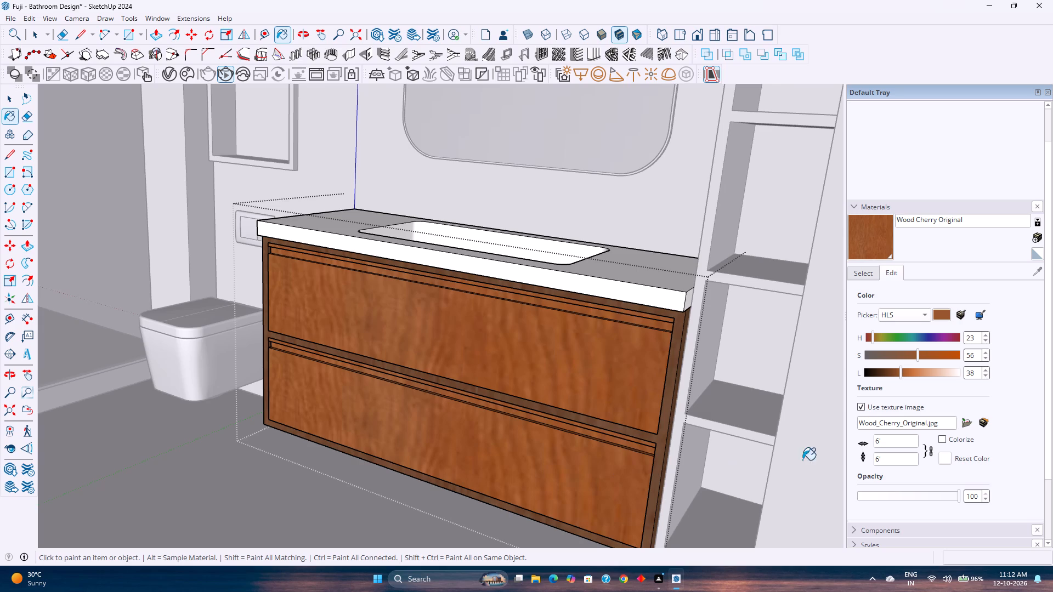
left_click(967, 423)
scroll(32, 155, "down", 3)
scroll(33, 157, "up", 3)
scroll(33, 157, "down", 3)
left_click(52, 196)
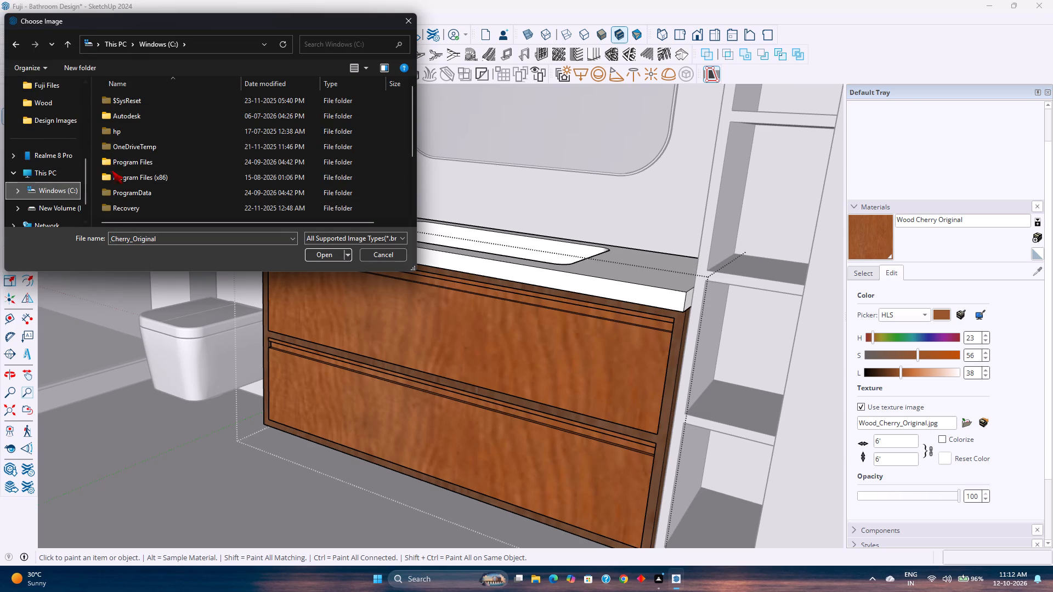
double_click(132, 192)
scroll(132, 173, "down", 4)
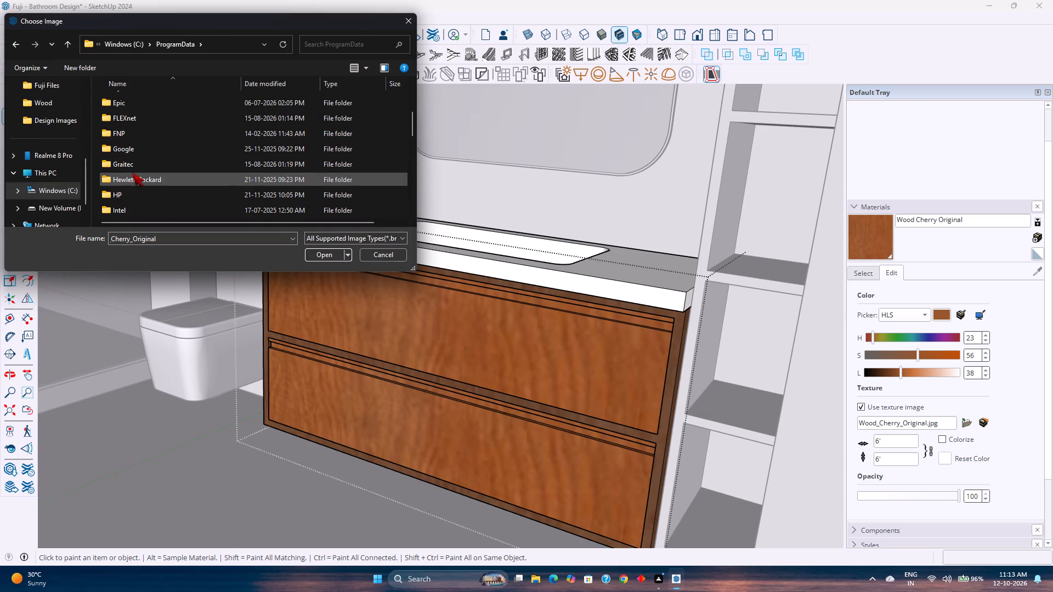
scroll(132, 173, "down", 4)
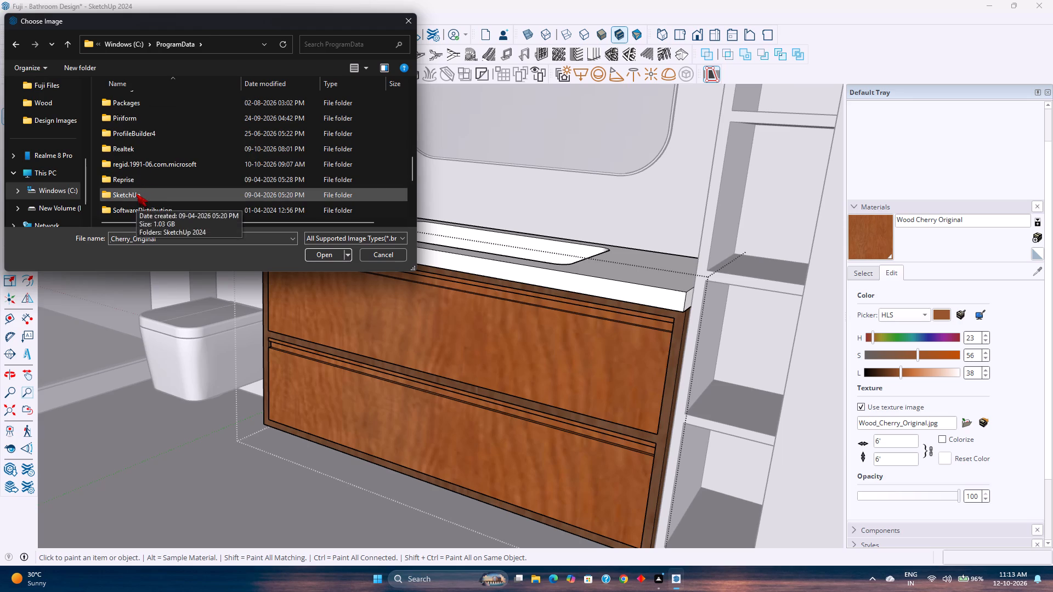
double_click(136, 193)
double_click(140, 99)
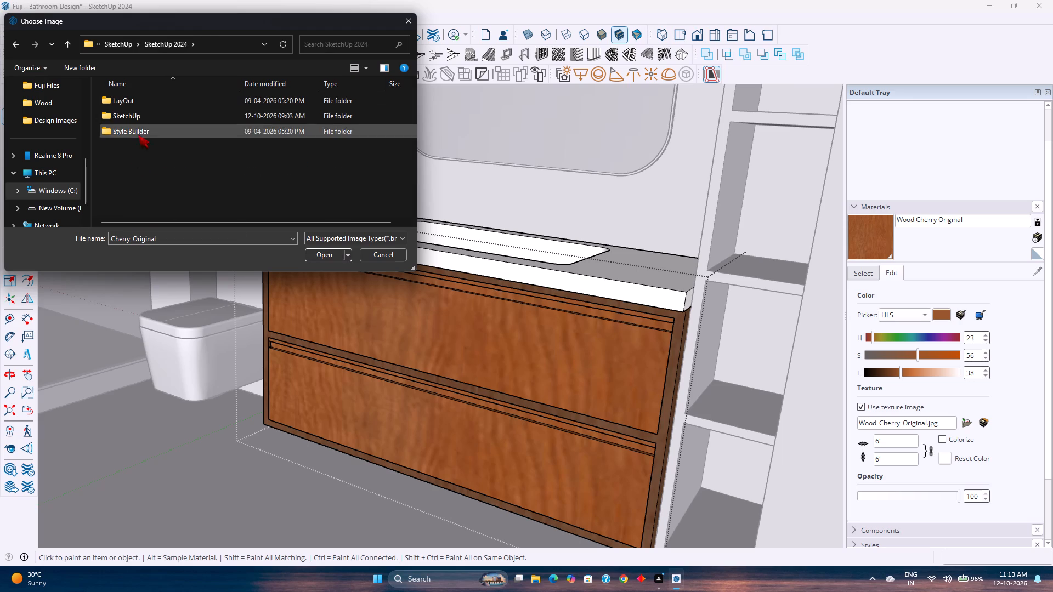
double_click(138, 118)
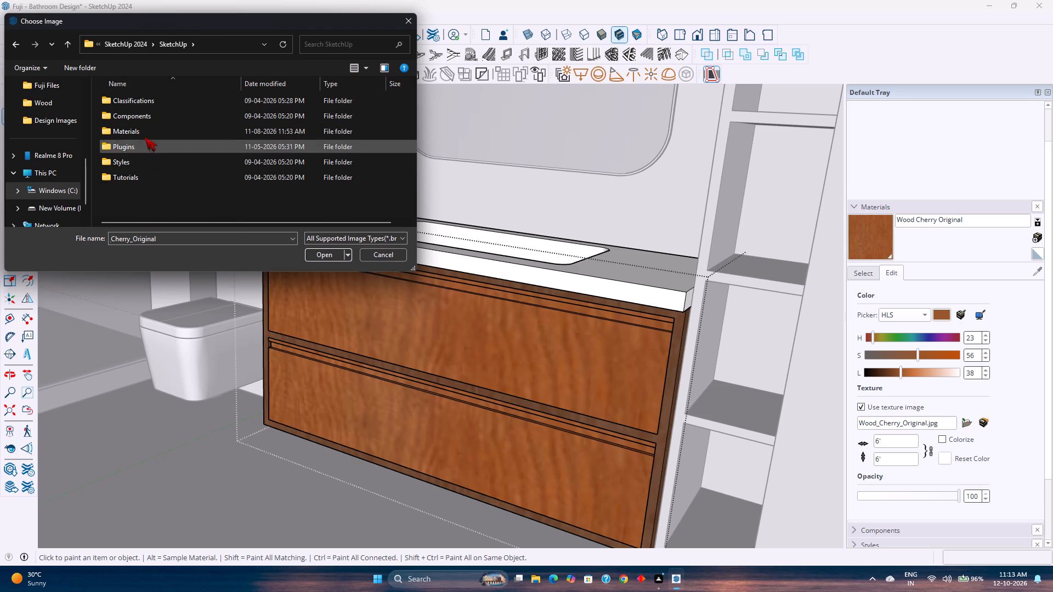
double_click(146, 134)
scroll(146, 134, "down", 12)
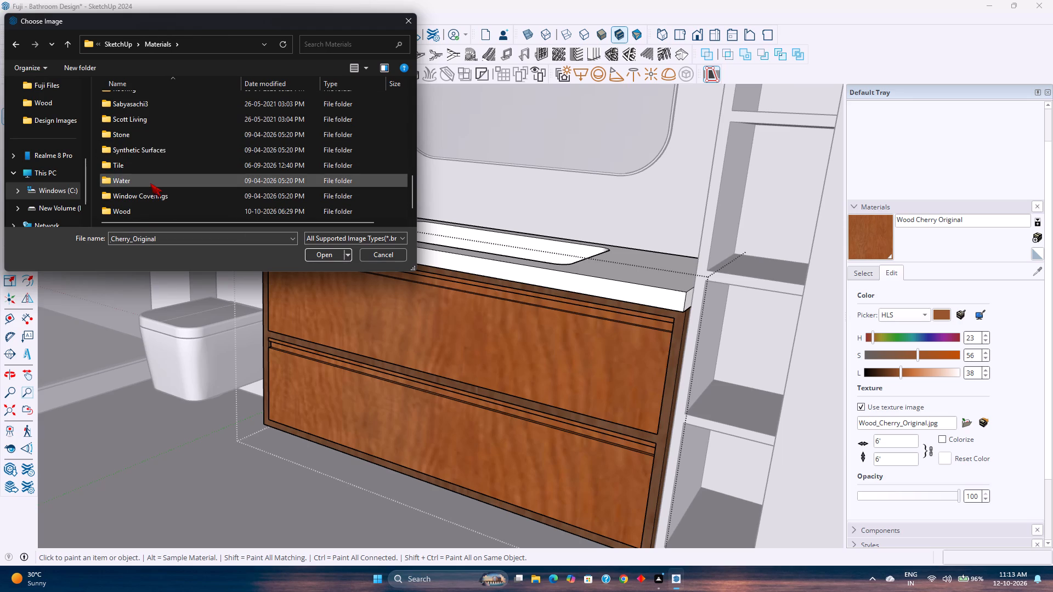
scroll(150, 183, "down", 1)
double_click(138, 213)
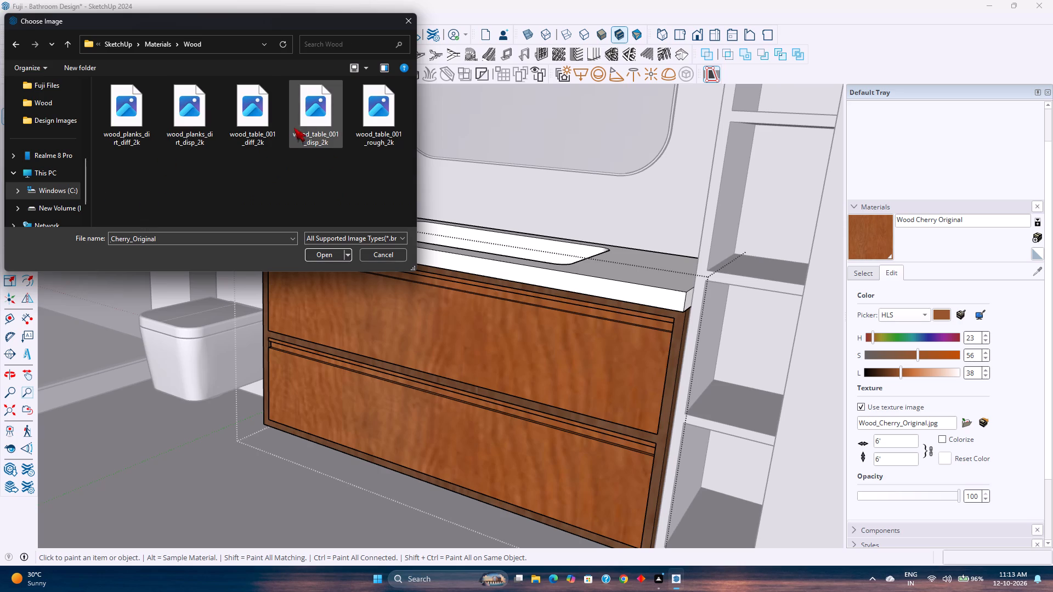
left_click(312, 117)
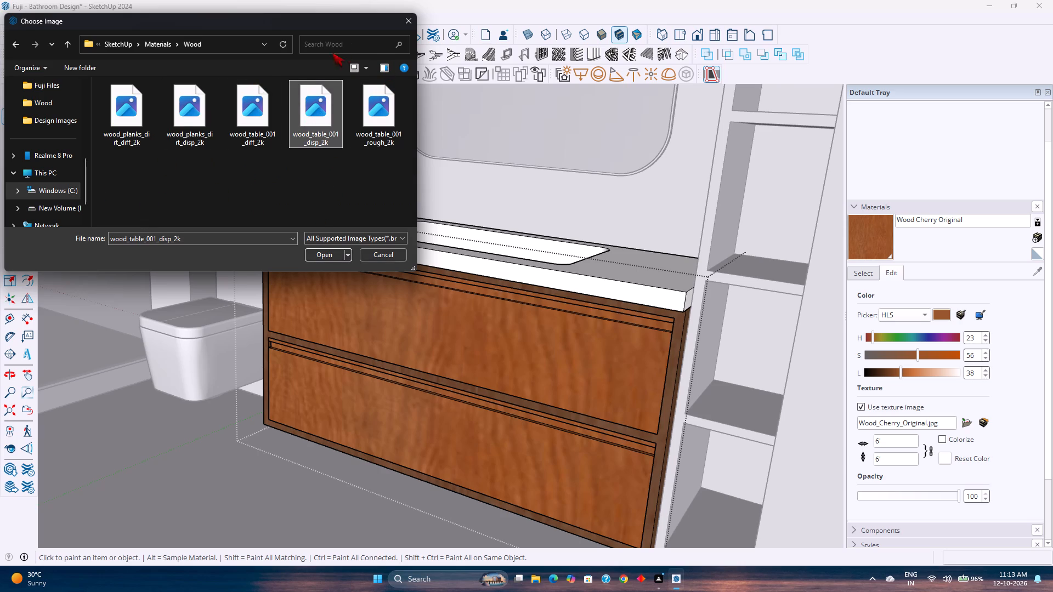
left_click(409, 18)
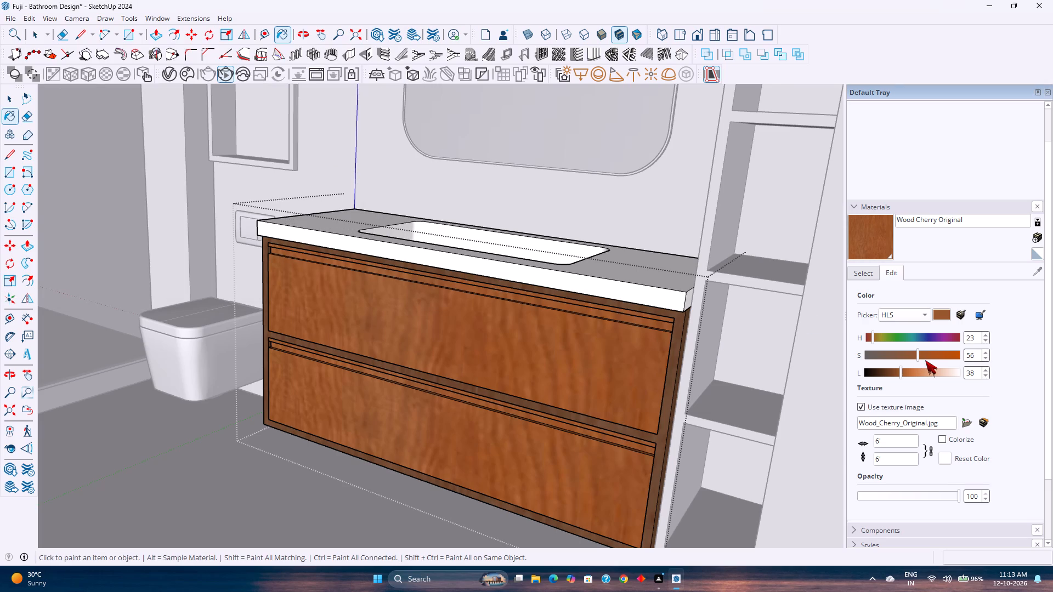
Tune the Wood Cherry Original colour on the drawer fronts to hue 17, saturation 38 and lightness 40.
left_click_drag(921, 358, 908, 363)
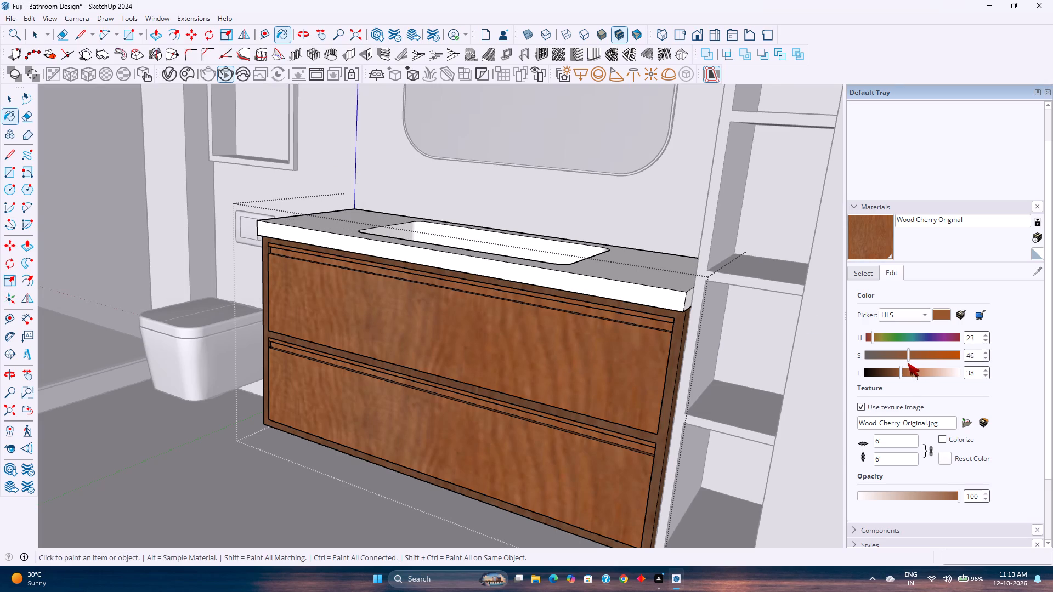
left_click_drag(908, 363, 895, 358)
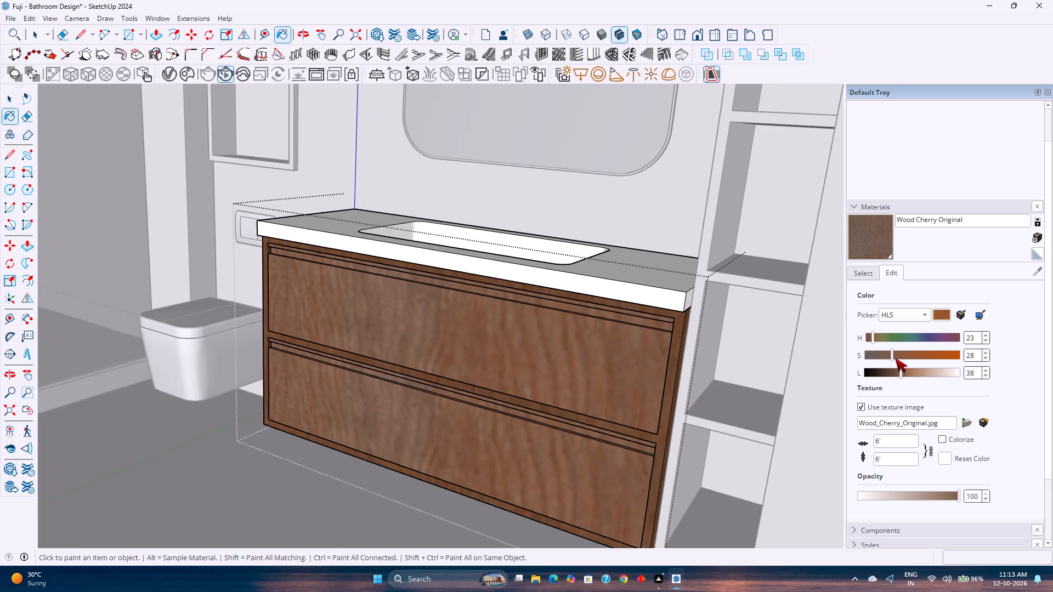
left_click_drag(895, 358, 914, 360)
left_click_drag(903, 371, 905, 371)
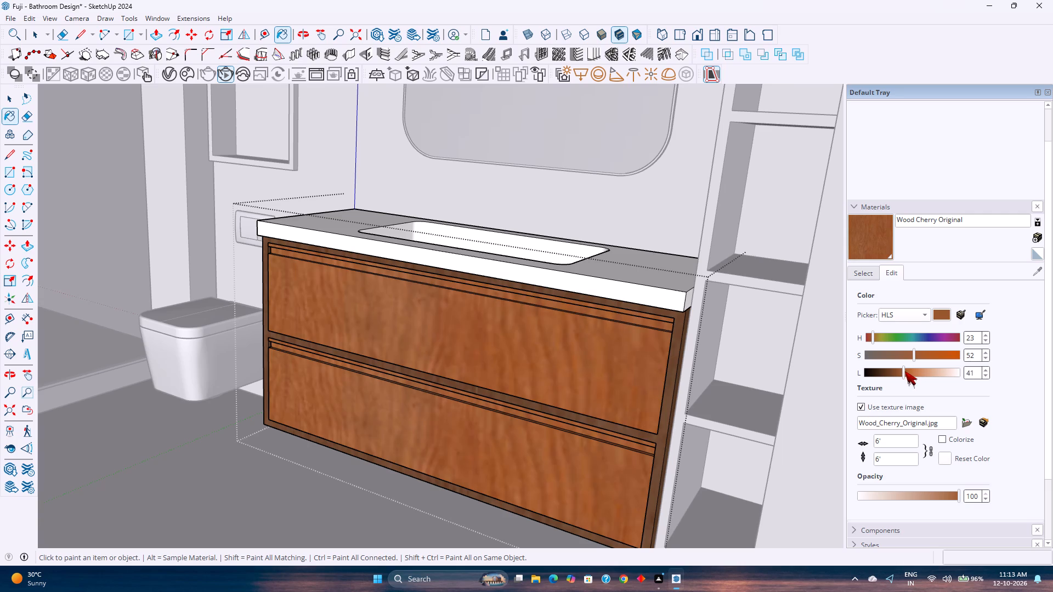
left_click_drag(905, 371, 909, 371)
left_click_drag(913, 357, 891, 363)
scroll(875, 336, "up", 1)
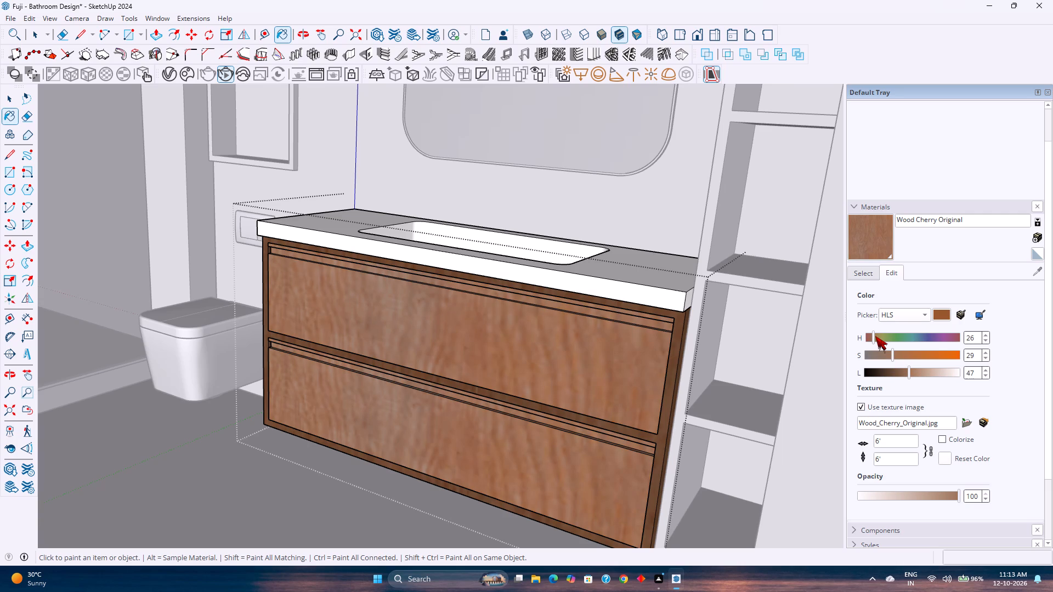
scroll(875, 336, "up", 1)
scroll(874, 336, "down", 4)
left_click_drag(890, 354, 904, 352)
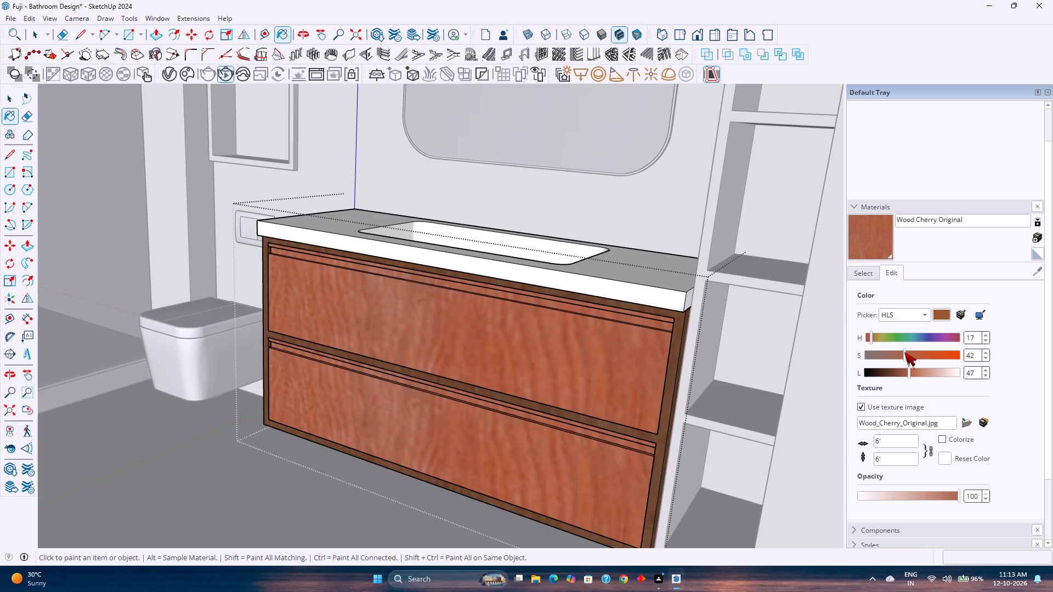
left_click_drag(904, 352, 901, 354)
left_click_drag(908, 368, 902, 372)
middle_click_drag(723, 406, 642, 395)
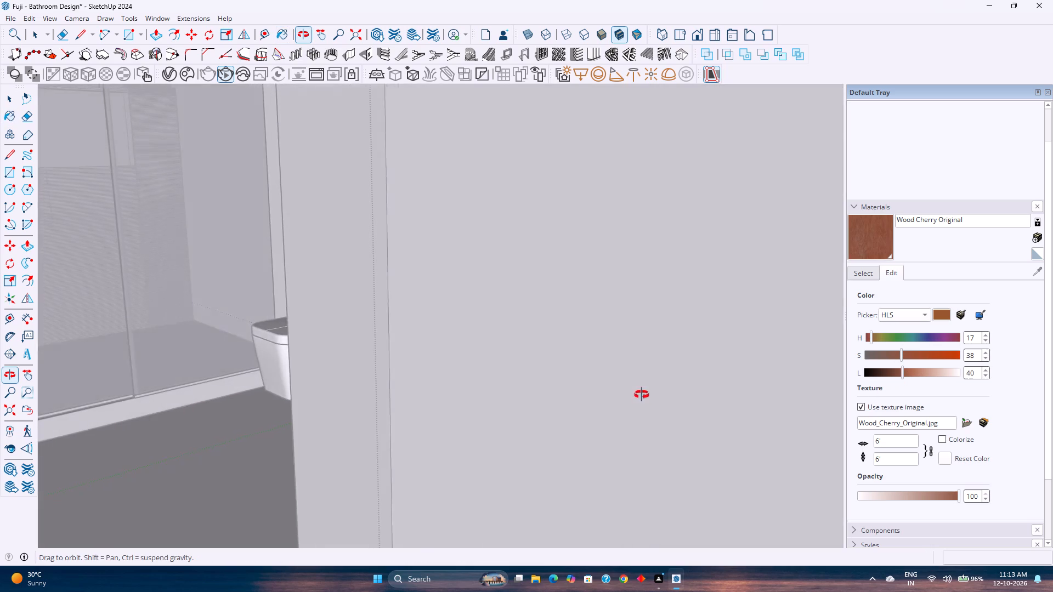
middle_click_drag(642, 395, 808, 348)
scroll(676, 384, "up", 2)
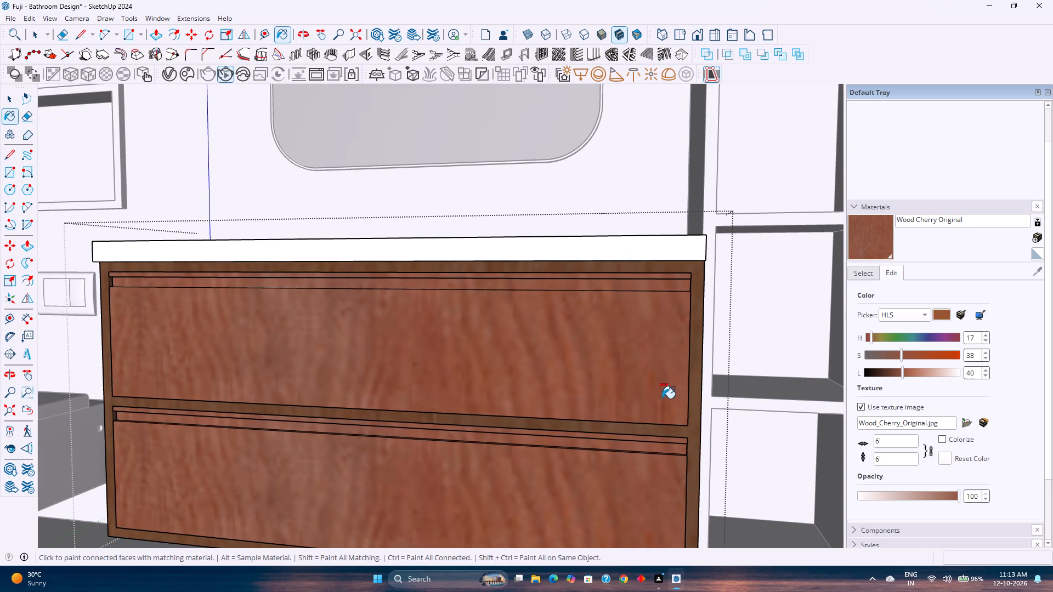
Undo the Wood Cherry Original colour adjustments and its painting on the vanity's drawer fronts, and dismiss the V-Ray log.
key("ctrl+z")
key("ctrl+z")
key("ctrl+z")
key("ctrl+z")
key("space")
key("ctrl+z")
key("ctrl+z")
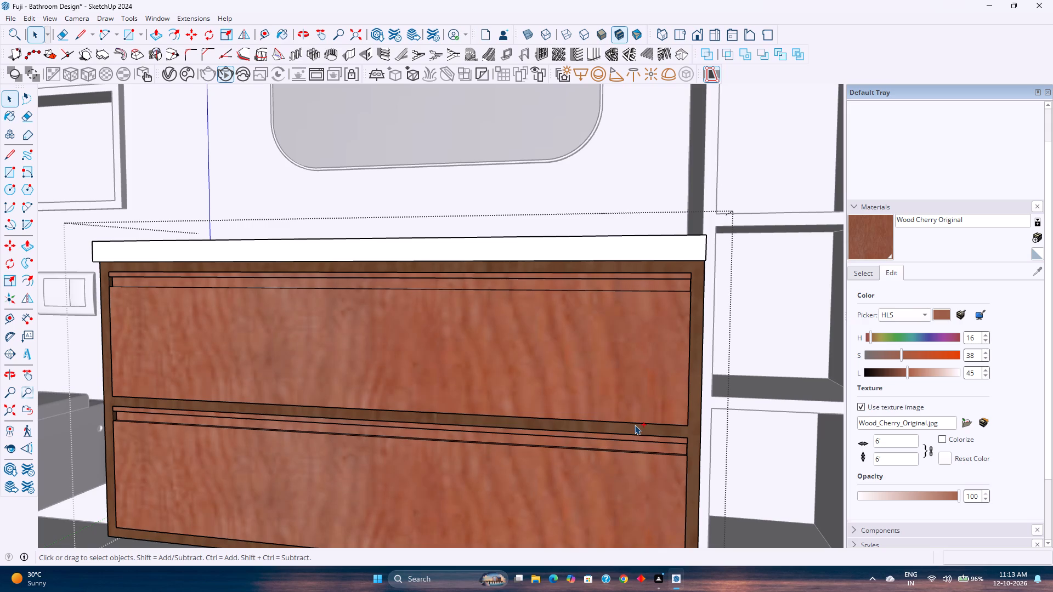
key("ctrl+z")
key("ctrl+z")
key("ctrl+z")
key("z")
key("ctrl+z")
key("ctrl+z")
key("ctrl+z")
key("ctrl+z")
key("ctrl+z")
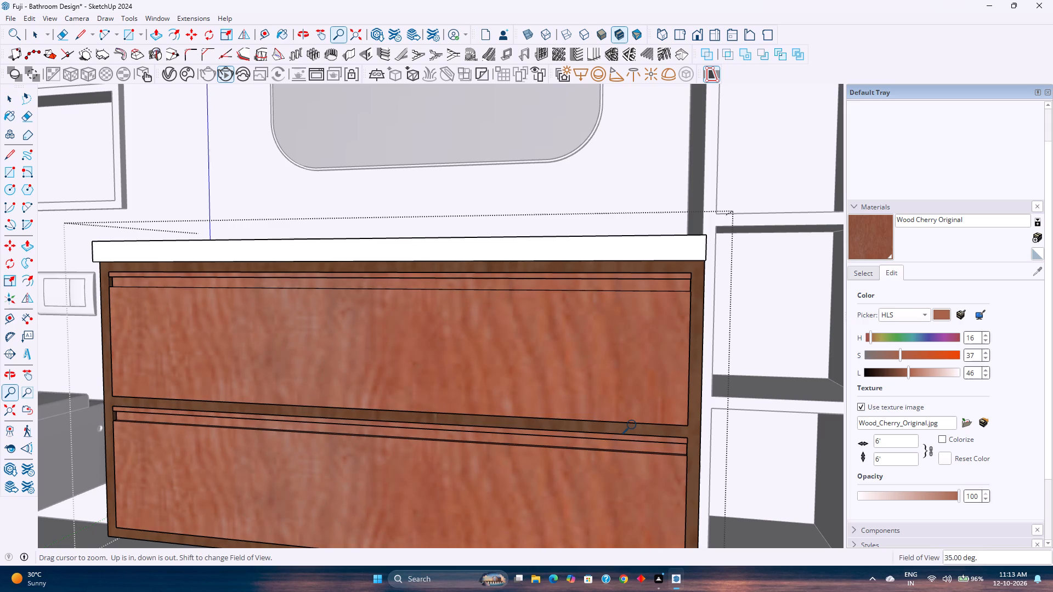
key("ctrl+z")
key("ctrl+z")
key("ctrl+z")
key("ctrl+z")
key("ctrl+z")
key("ctrl+z")
key("ctrl+z")
key("ctrl+z")
key("ctrl+z")
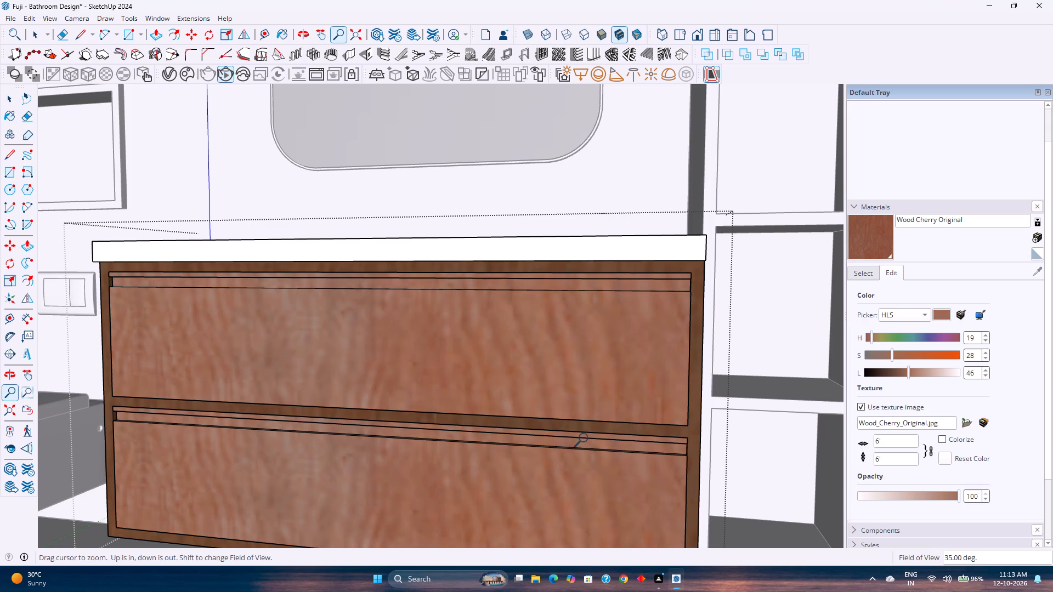
key("ctrl+z")
key("ctrl+z")
key("ctrl+z")
key("ctrl+z")
key("ctrl+z")
key("ctrl+z")
key("ctrl+z")
key("ctrl+z")
key("ctrl+z")
key("ctrl+z")
key("ctrl+z")
key("ctrl+z")
key("ctrl+z")
key("ctrl+z")
key("ctrl+z")
key("ctrl+z")
key("ctrl+z")
key("ctrl+z")
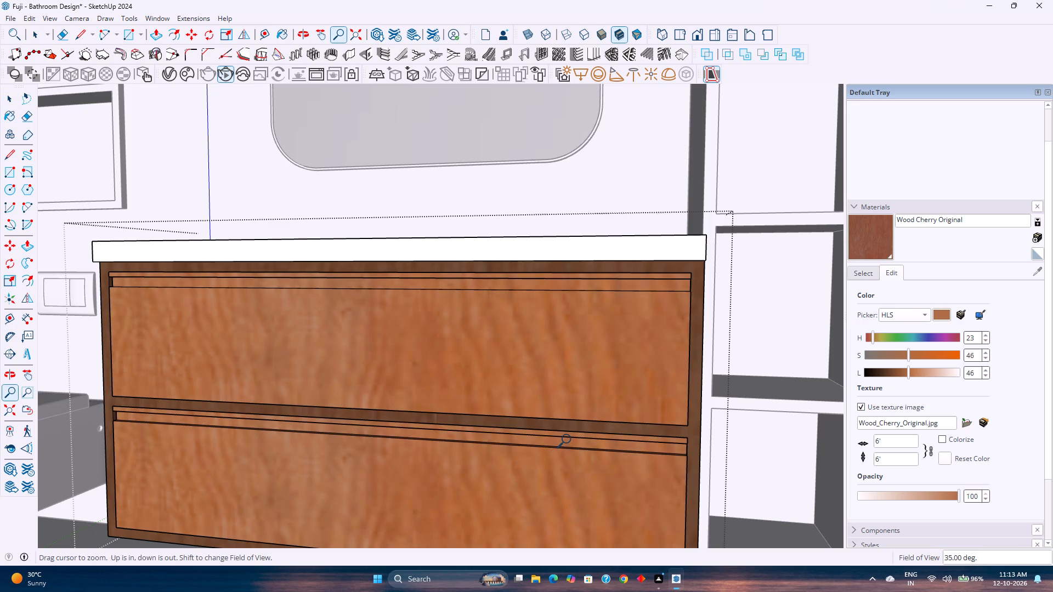
key("ctrl+z")
key("ctrl+z")
key("ctrl+z")
key("ctrl+z")
key("ctrl+z")
key("ctrl+z")
key("ctrl+z")
key("ctrl+z")
key("ctrl+z")
key("ctrl+z")
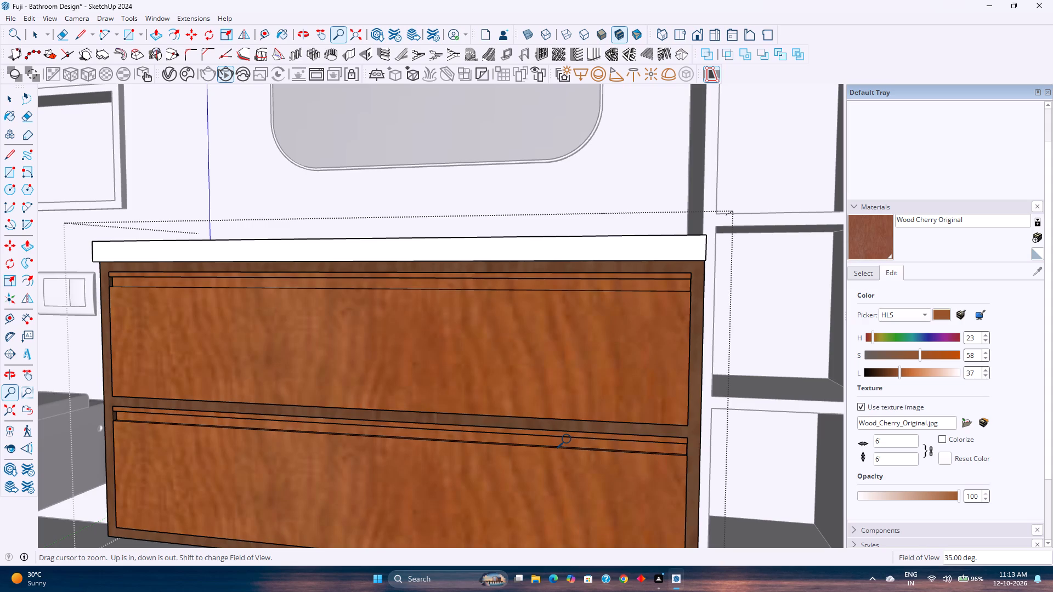
key("ctrl+z")
key("ctrl+z")
key("ctrl+z")
key("ctrl+z")
key("ctrl+z")
key("ctrl+z")
key("ctrl+z")
key("ctrl+z")
key("ctrl+z")
key("ctrl+z")
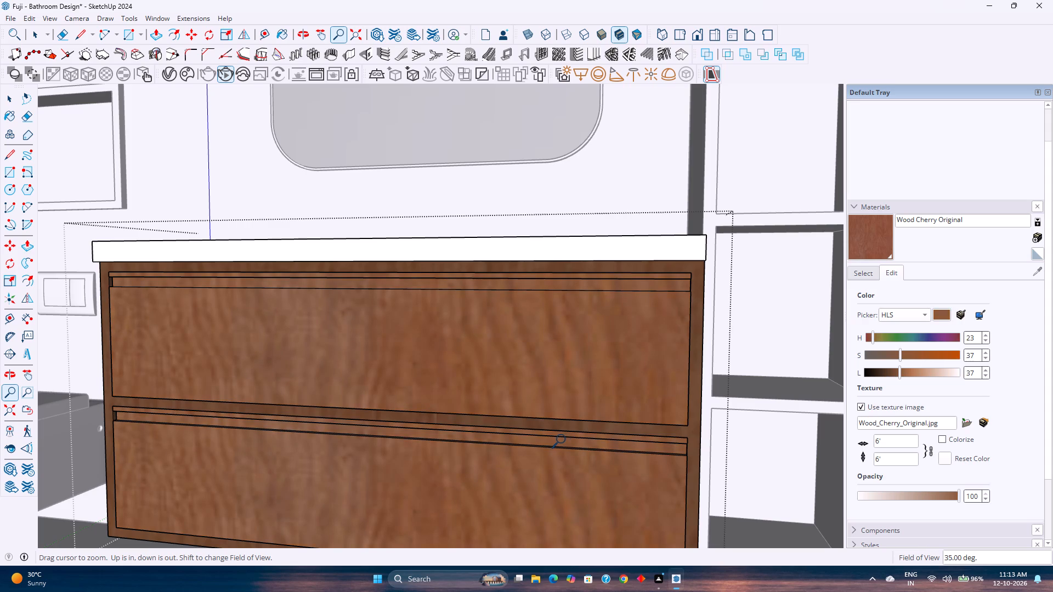
key("ctrl+z")
key("ctrl+z")
key("ctrl+z")
key("ctrl+z")
key("ctrl+z")
key("ctrl+z")
key("ctrl+z")
key("ctrl+z")
key("ctrl+z")
key("ctrl+z")
key("ctrl+z")
key("ctrl+z")
key("ctrl+z")
key("ctrl+z")
key("ctrl+z")
key("ctrl+z")
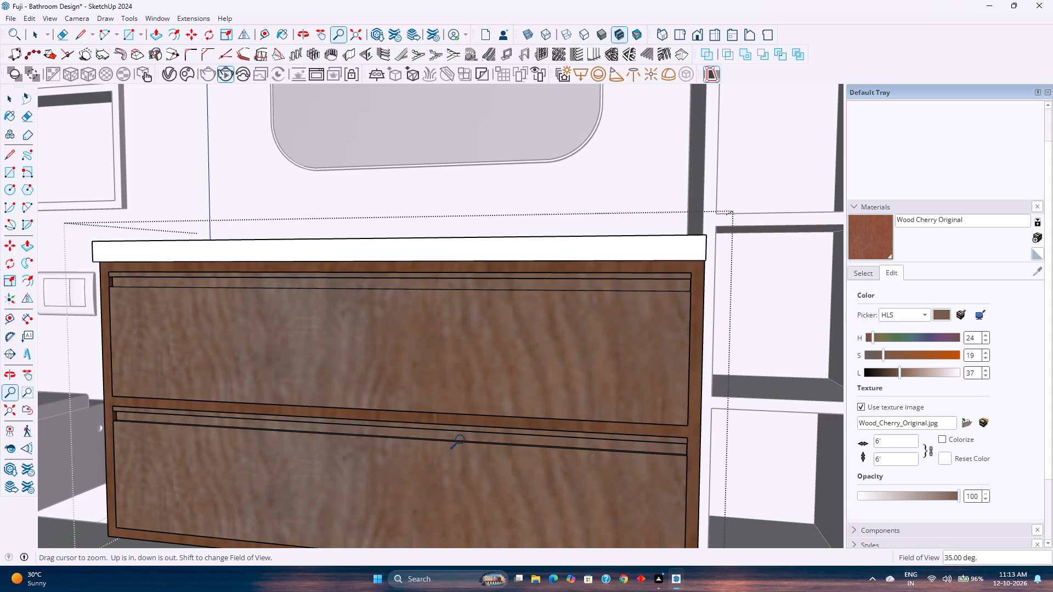
key("ctrl+z")
key("ctrl+z")
key("ctrl+z")
key("ctrl+z")
key("ctrl+z")
key("ctrl+z")
key("ctrl+z")
key("ctrl+z")
key("ctrl+z")
key("ctrl+z")
key("ctrl+z")
key("ctrl+z")
key("ctrl+z")
key("ctrl+z")
key("ctrl+z")
key("ctrl+z")
key("ctrl+z")
key("ctrl+z")
key("ctrl+z")
key("ctrl+z")
key("ctrl+z")
key("ctrl+z")
key("ctrl+z")
key("ctrl+z")
key("ctrl+z")
key("ctrl+z")
key("ctrl+z")
key("ctrl+z")
key("ctrl+z")
key("ctrl+z")
key("ctrl+z")
key("ctrl+z")
key("ctrl+z")
key("ctrl+z")
key("ctrl+z")
key("ctrl+z")
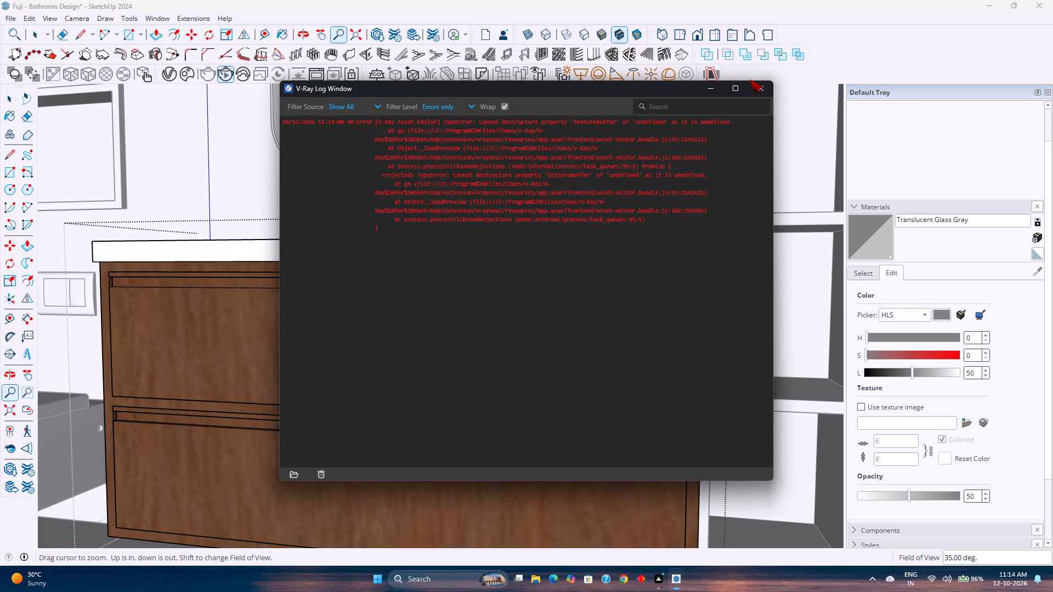
left_click(760, 86)
left_click(476, 384)
key("space")
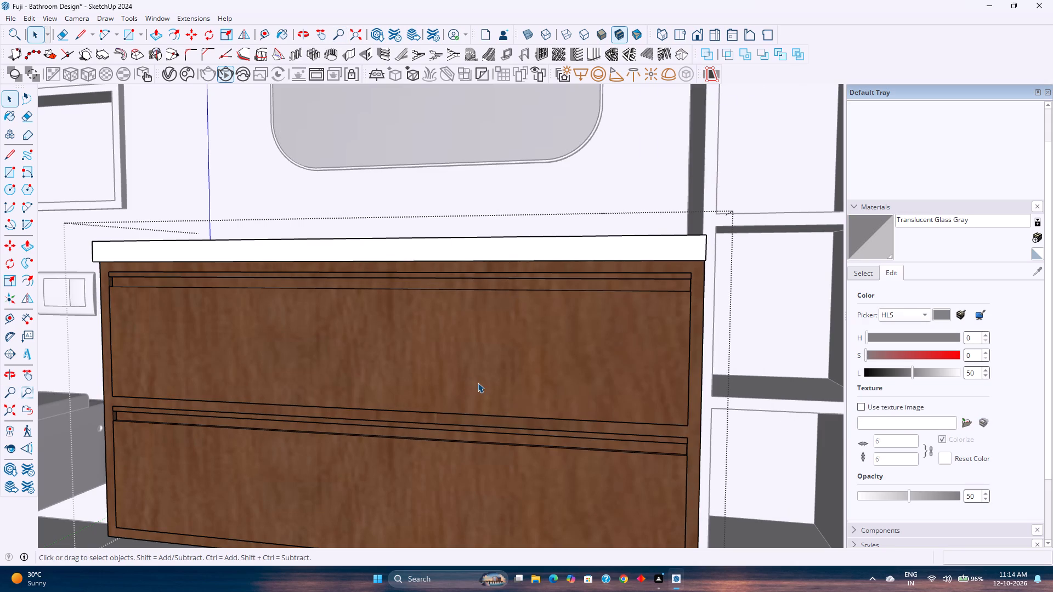
Edit the paint of the vanity's upper drawer front, raising the saturation of Wood Veneer 01 to slightly above 48.
scroll(482, 380, "down", 2)
middle_click_drag(482, 380, 411, 460)
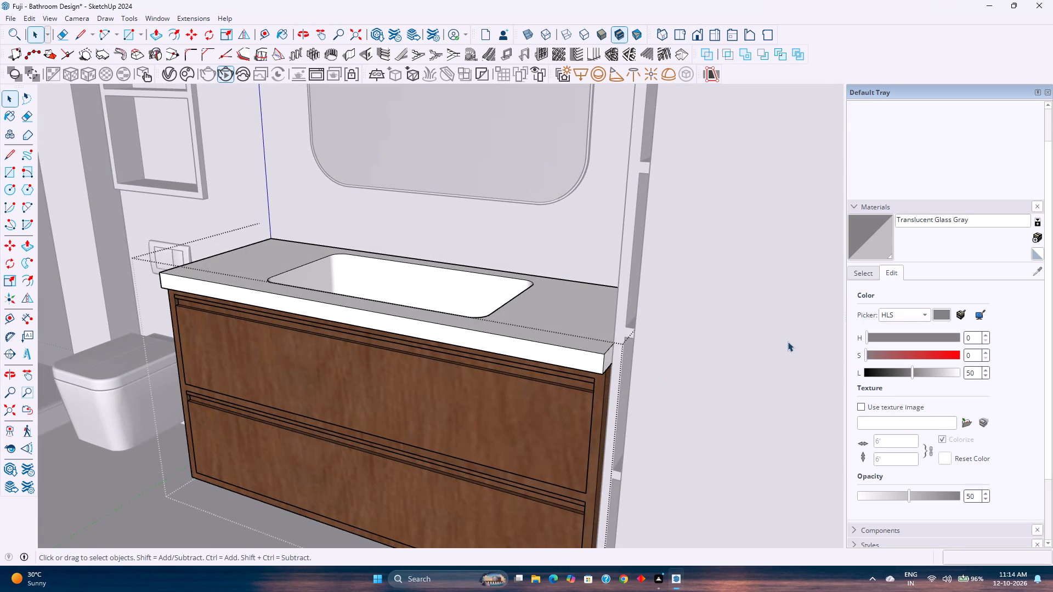
double_click(516, 420)
key("Escape")
left_click(854, 271)
left_click(509, 446)
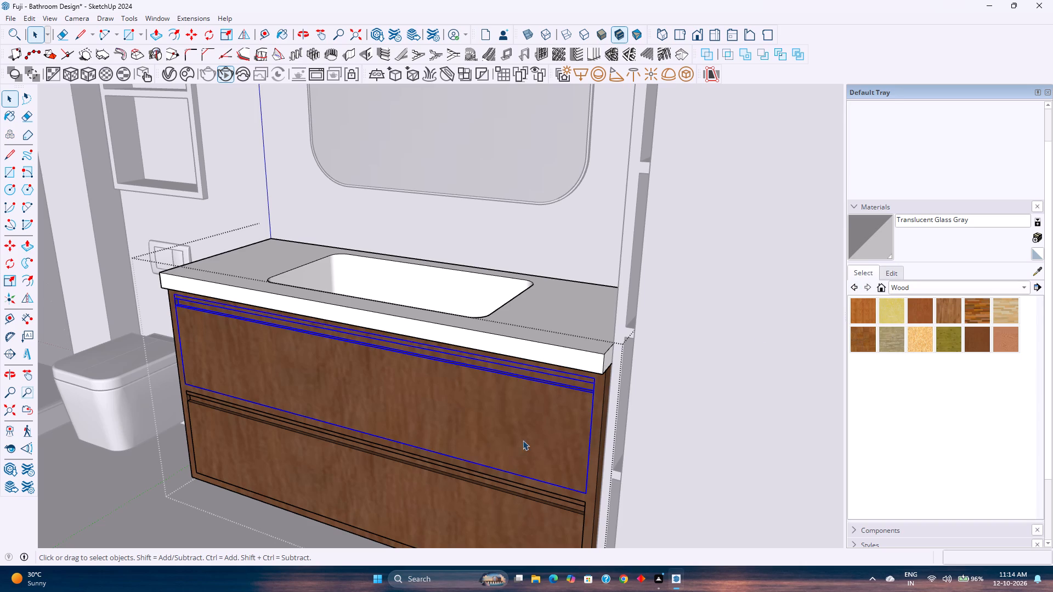
scroll(860, 261, "up", 2)
left_click(862, 158)
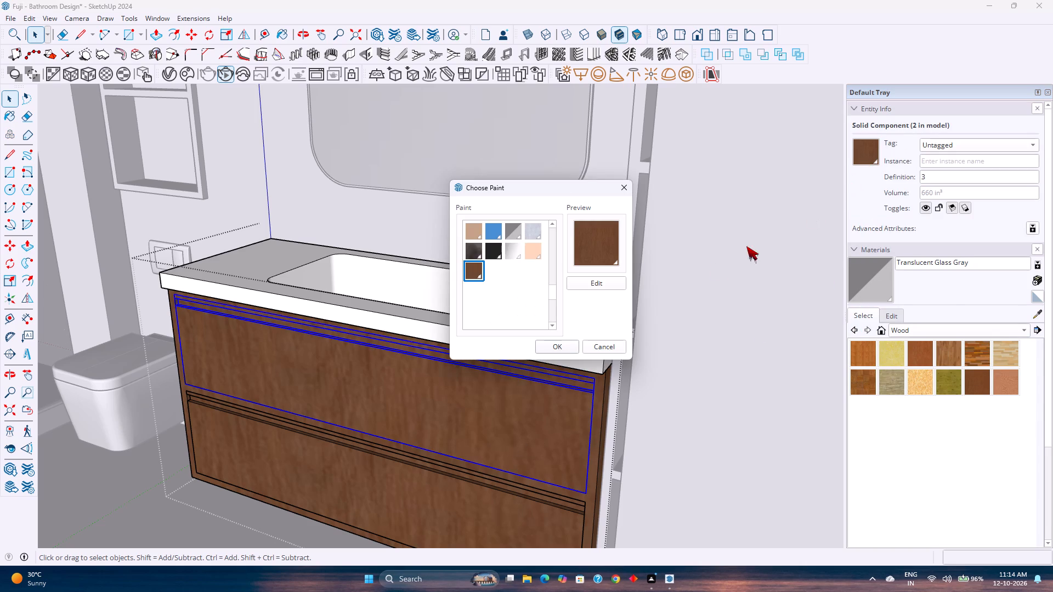
left_click(595, 281)
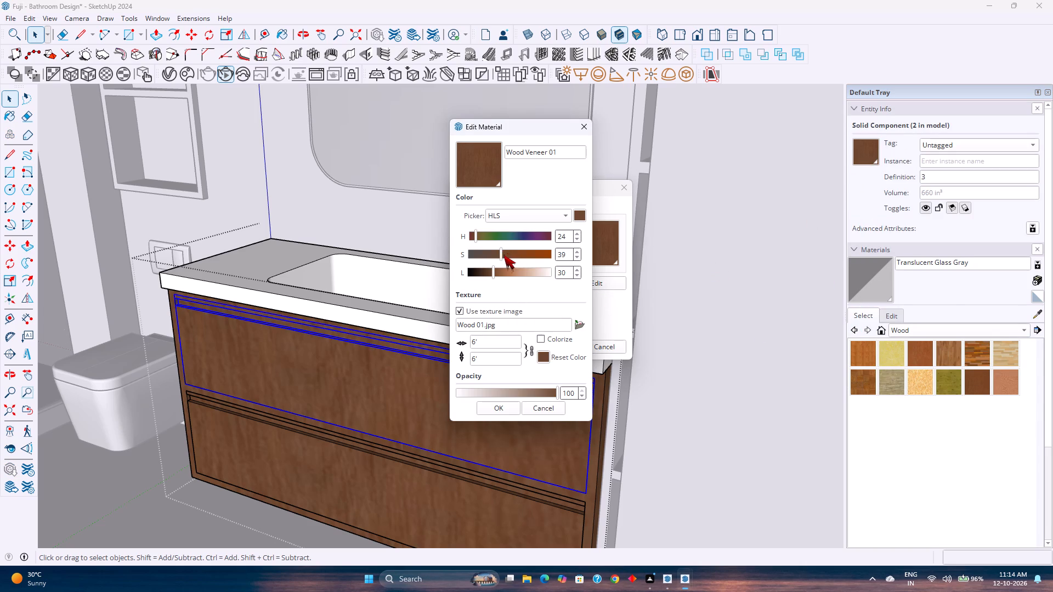
scroll(502, 257, "up", 7)
scroll(502, 257, "down", 4)
scroll(502, 257, "up", 1)
left_click(508, 413)
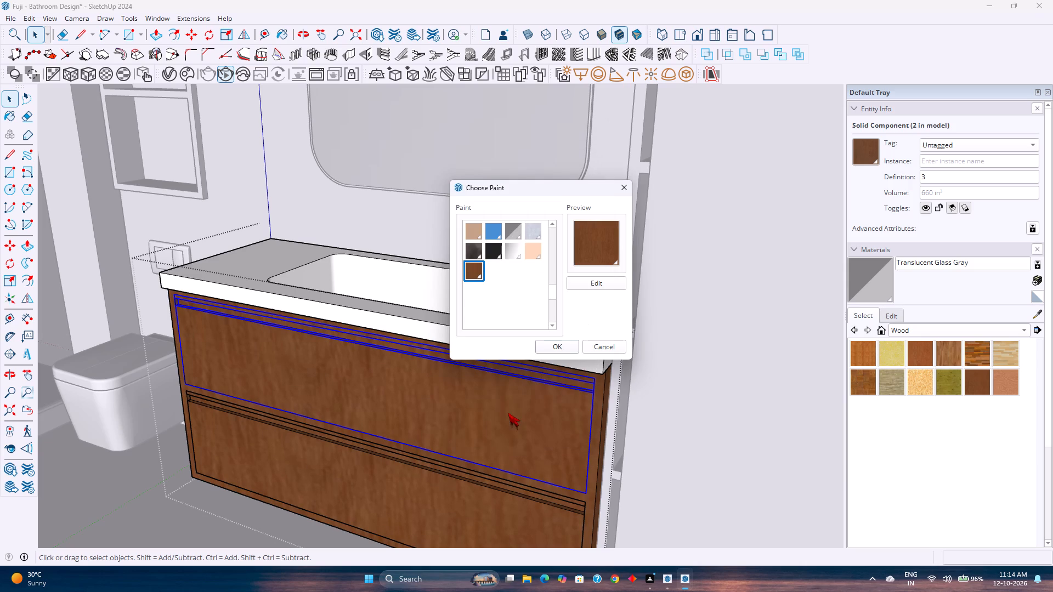
left_click(562, 350)
middle_click_drag(516, 394, 548, 360)
key("space")
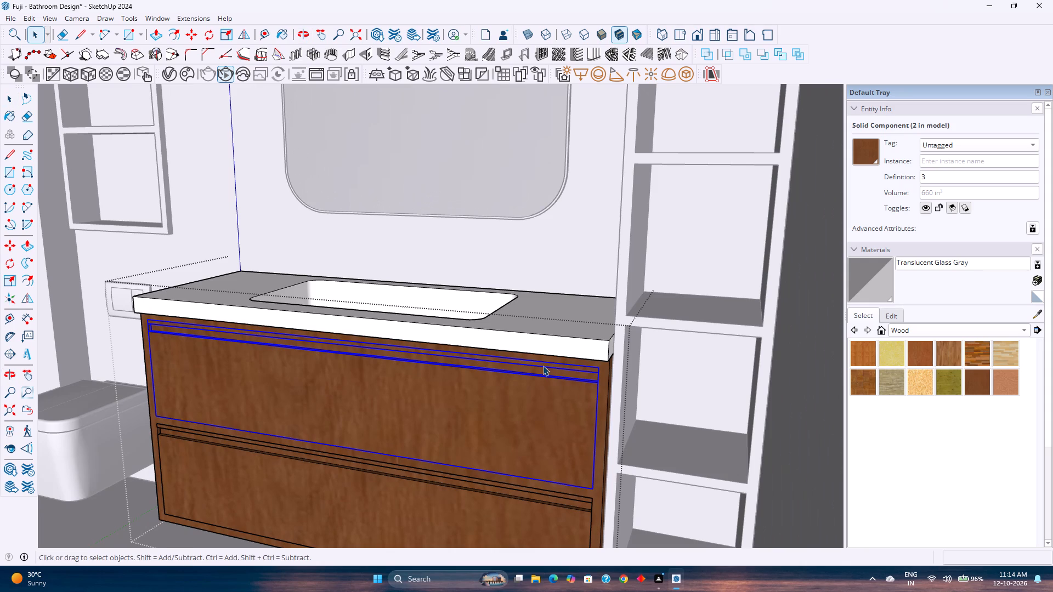
key("Escape")
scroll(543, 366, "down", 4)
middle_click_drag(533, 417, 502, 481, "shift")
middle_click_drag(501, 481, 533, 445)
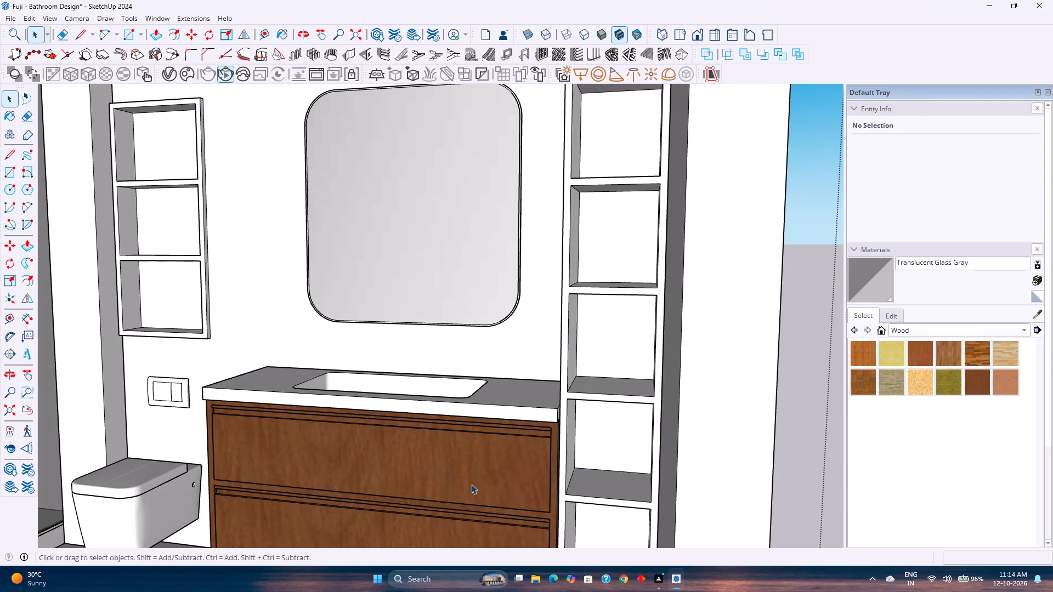
Paint the vanity's countertop and basin group with Carrera Marble from the Stone collection.
left_click(508, 411)
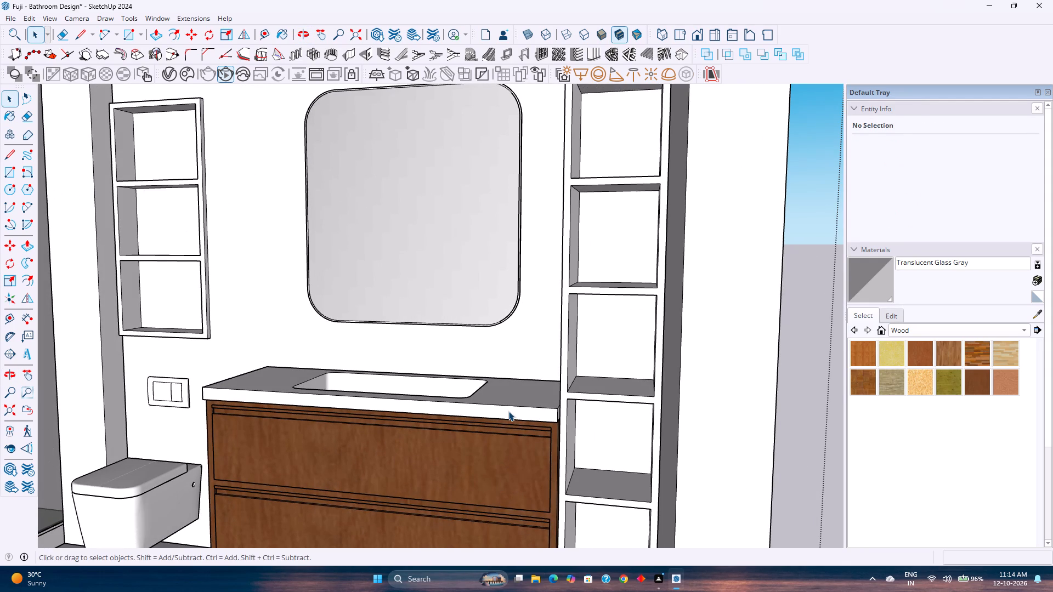
scroll(508, 410, "up", 2)
triple_click(511, 407)
scroll(511, 407, "up", 1)
middle_click_drag(511, 407, 519, 532)
left_click(969, 332)
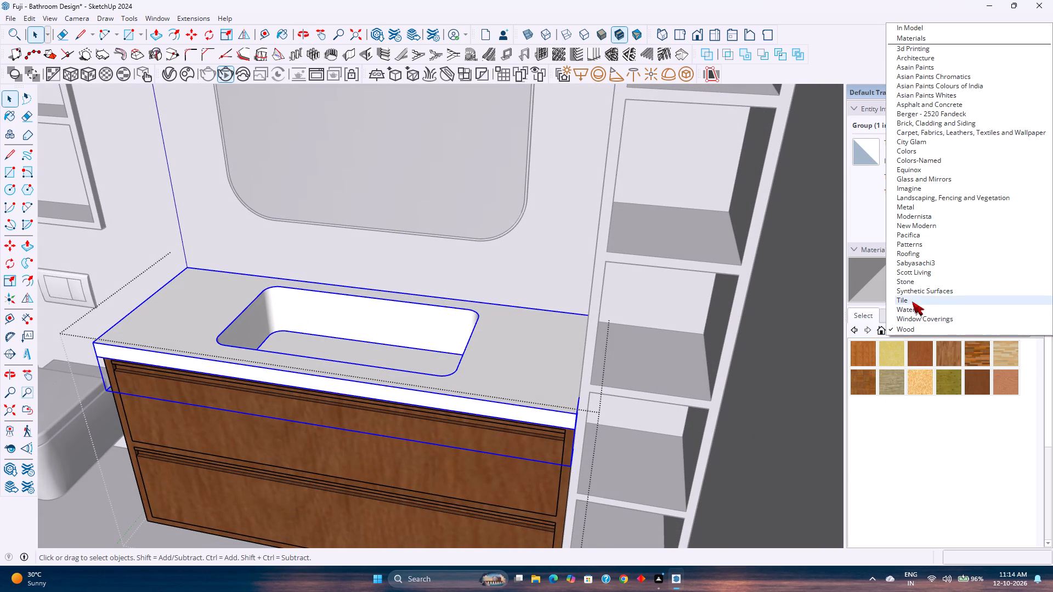
left_click(911, 284)
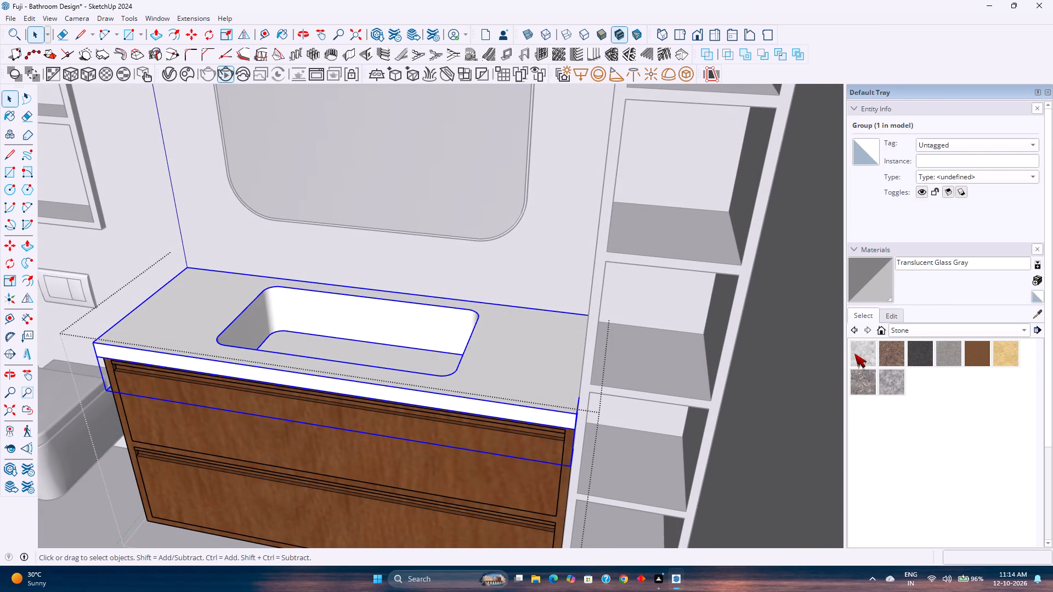
left_click(854, 354)
left_click(507, 391)
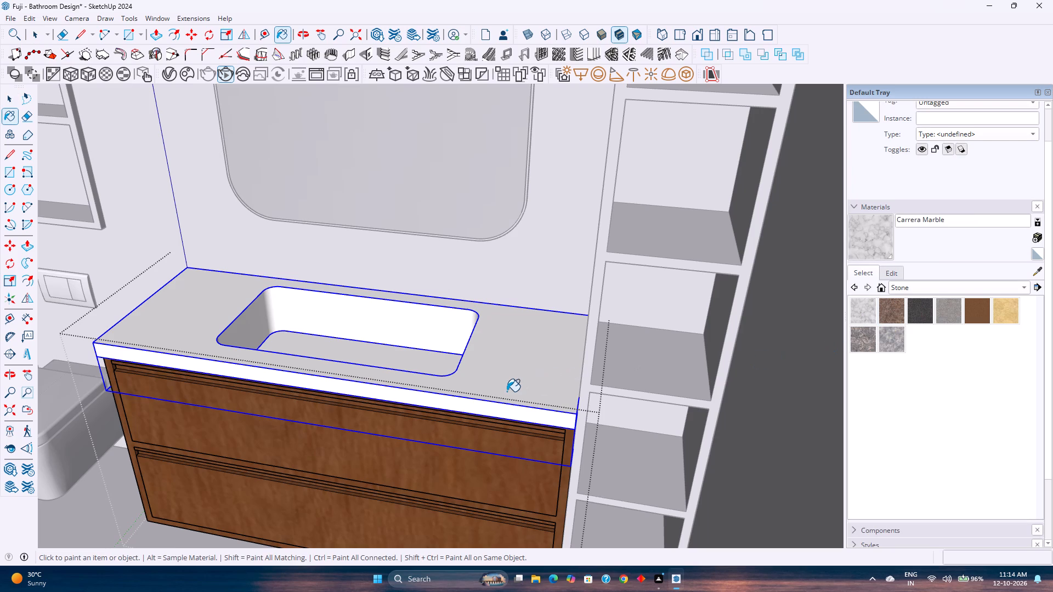
scroll(506, 399, "up", 4)
middle_click_drag(517, 398, 476, 457)
scroll(465, 501, "up", 1)
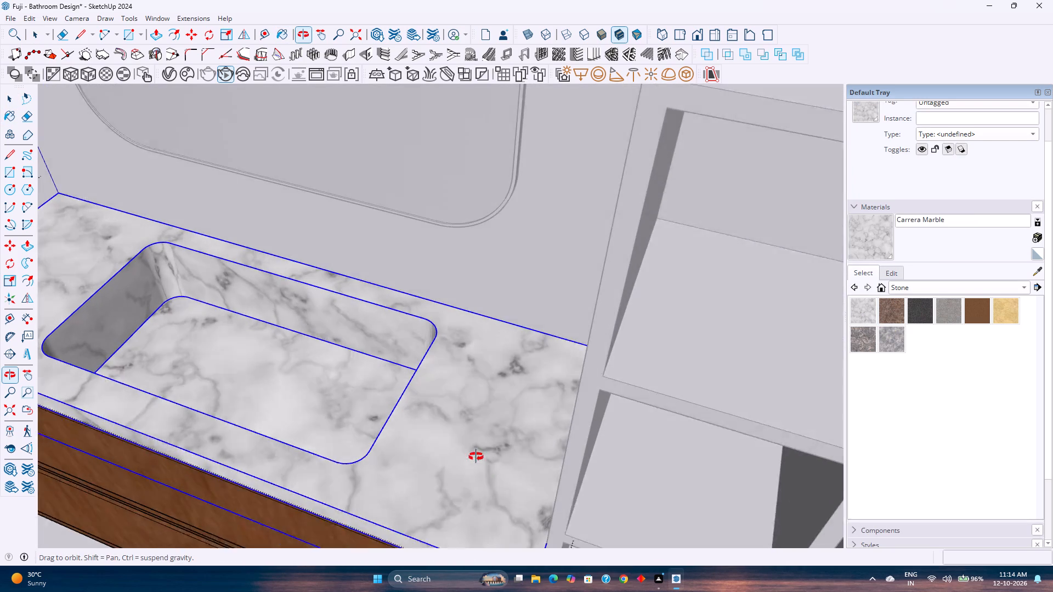
middle_click_drag(476, 457, 476, 452)
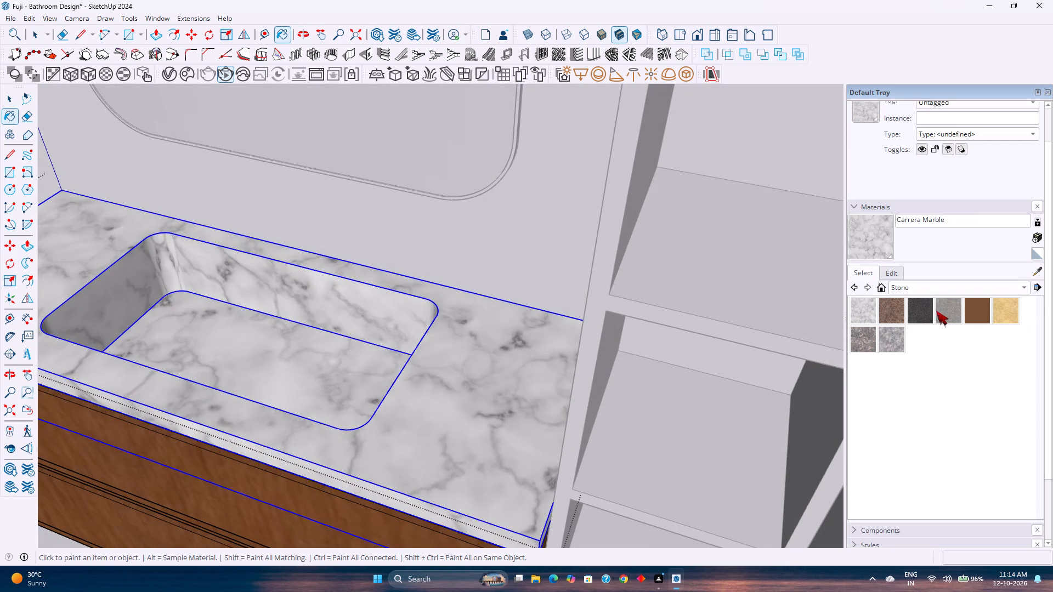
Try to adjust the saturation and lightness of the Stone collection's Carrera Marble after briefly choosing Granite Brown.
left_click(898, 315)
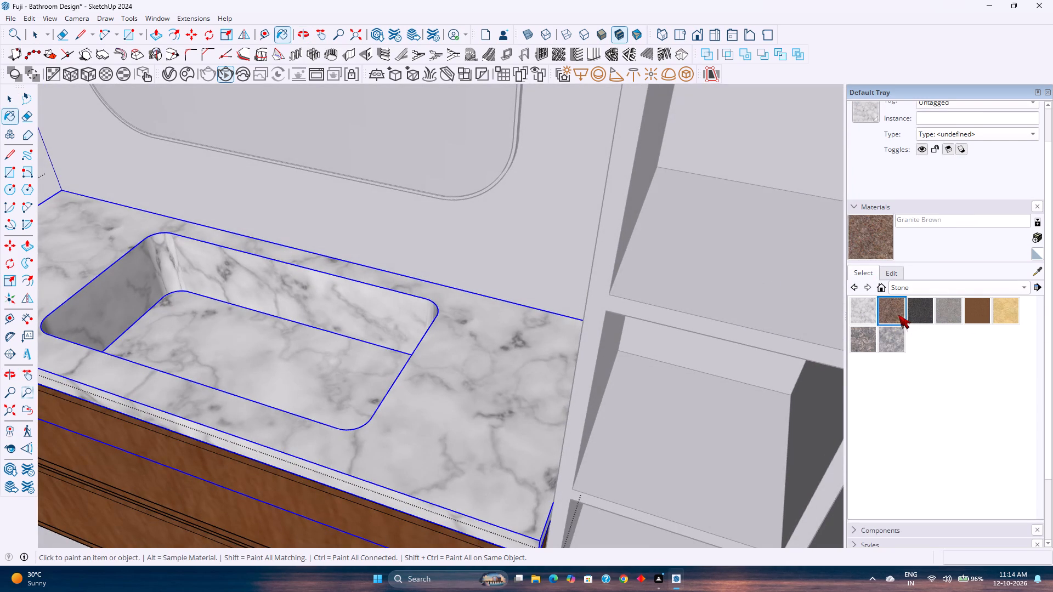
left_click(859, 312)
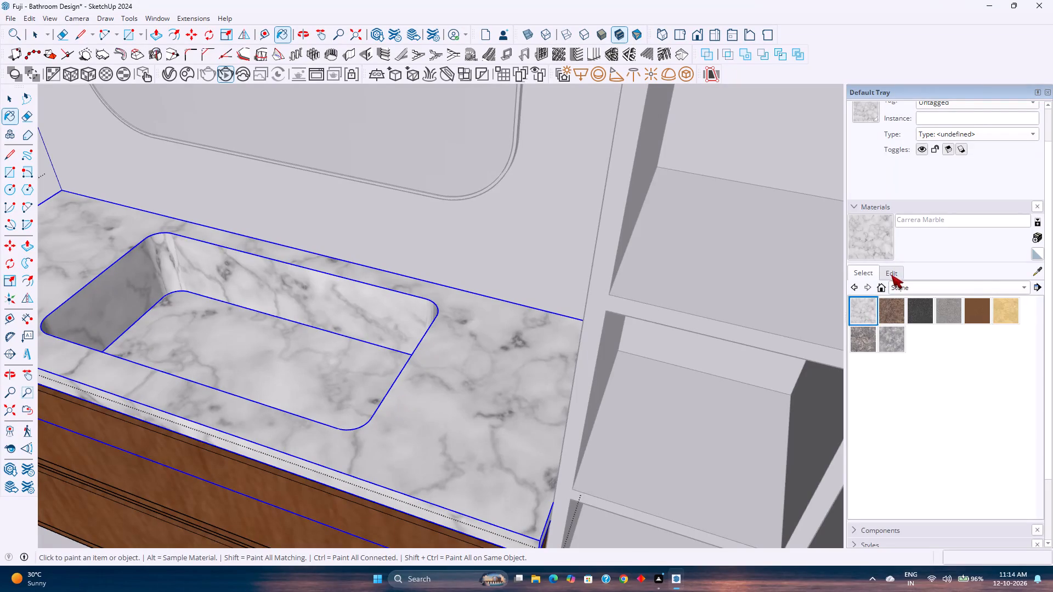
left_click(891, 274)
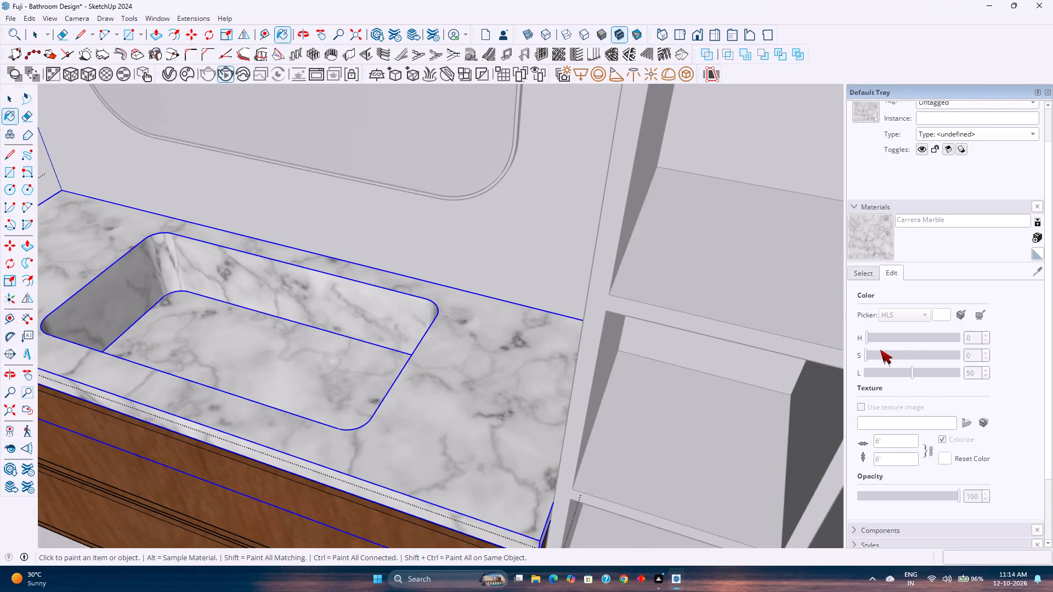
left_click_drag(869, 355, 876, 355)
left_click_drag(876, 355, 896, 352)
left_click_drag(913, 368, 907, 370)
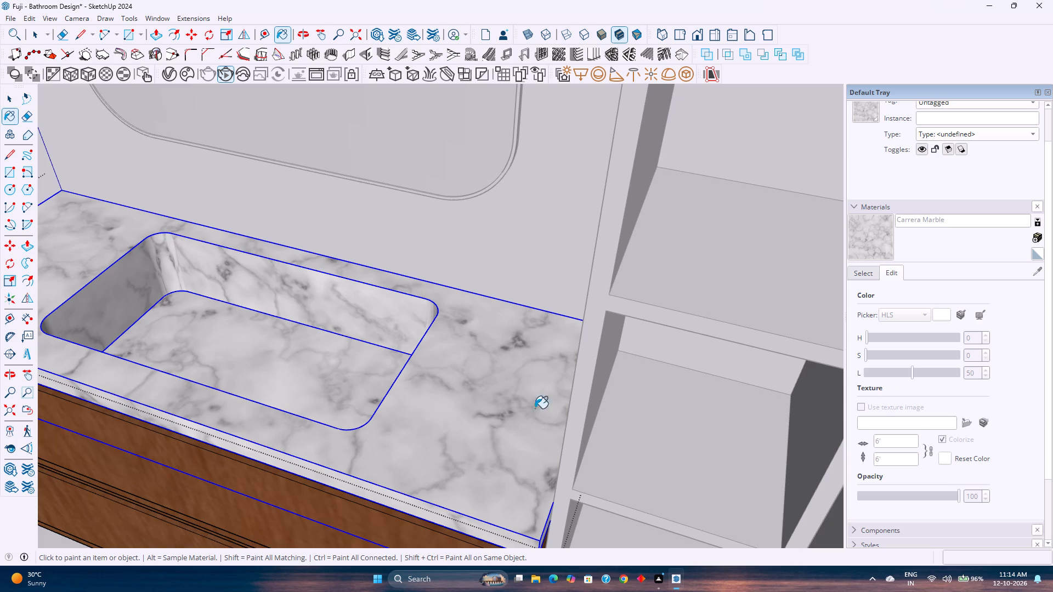
Reapply Carrera Marble to the countertop and tune its colour to hue 24, saturation 16 and lightness 75.
left_click(519, 411)
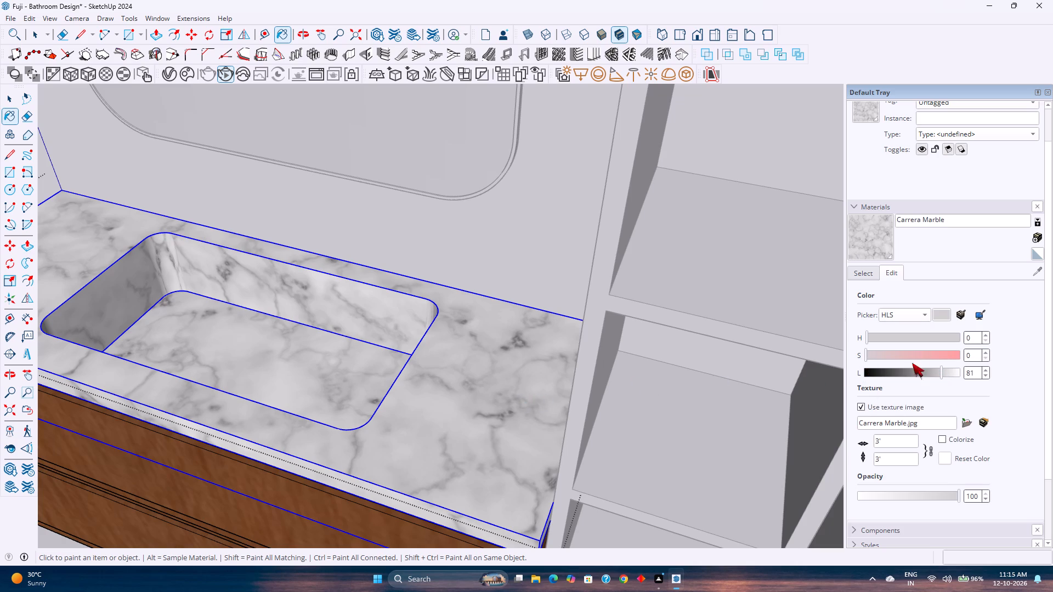
left_click_drag(941, 371, 933, 374)
left_click_drag(933, 374, 935, 374)
left_click_drag(870, 354, 870, 354)
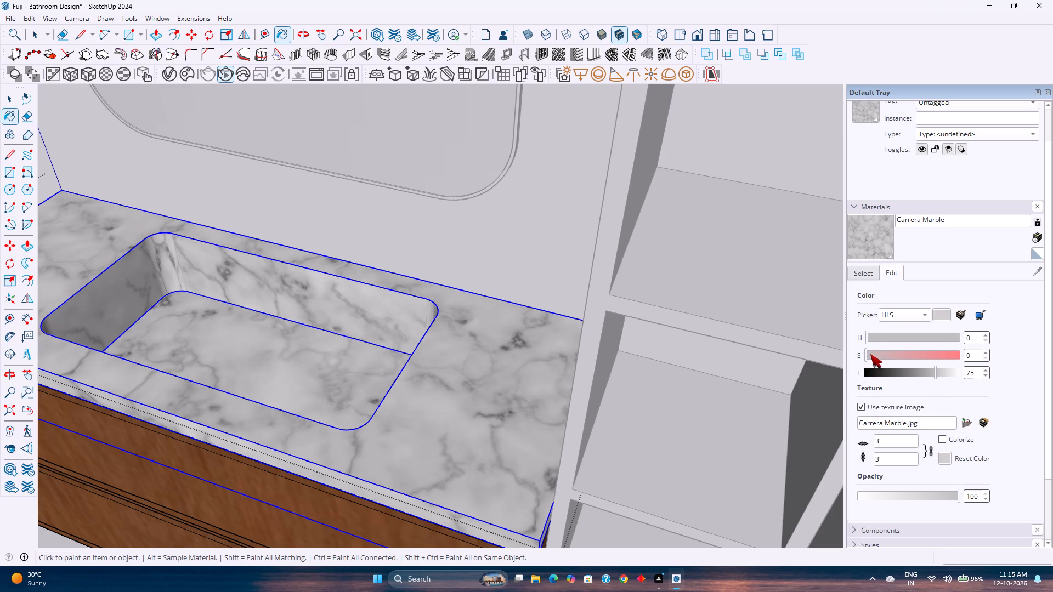
left_click_drag(870, 354, 880, 354)
scroll(868, 337, "up", 10)
scroll(867, 339, "down", 1)
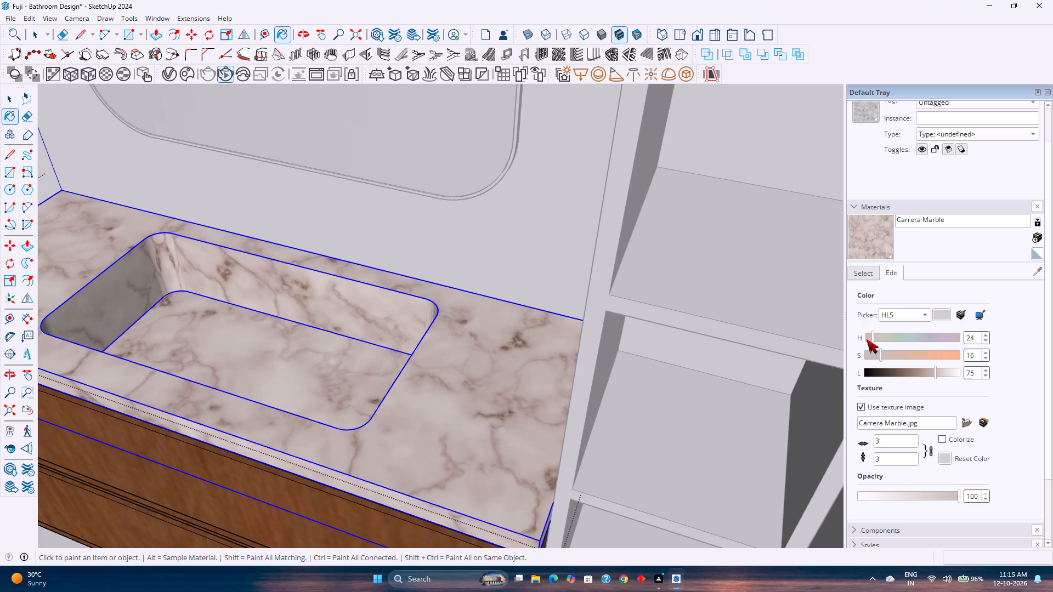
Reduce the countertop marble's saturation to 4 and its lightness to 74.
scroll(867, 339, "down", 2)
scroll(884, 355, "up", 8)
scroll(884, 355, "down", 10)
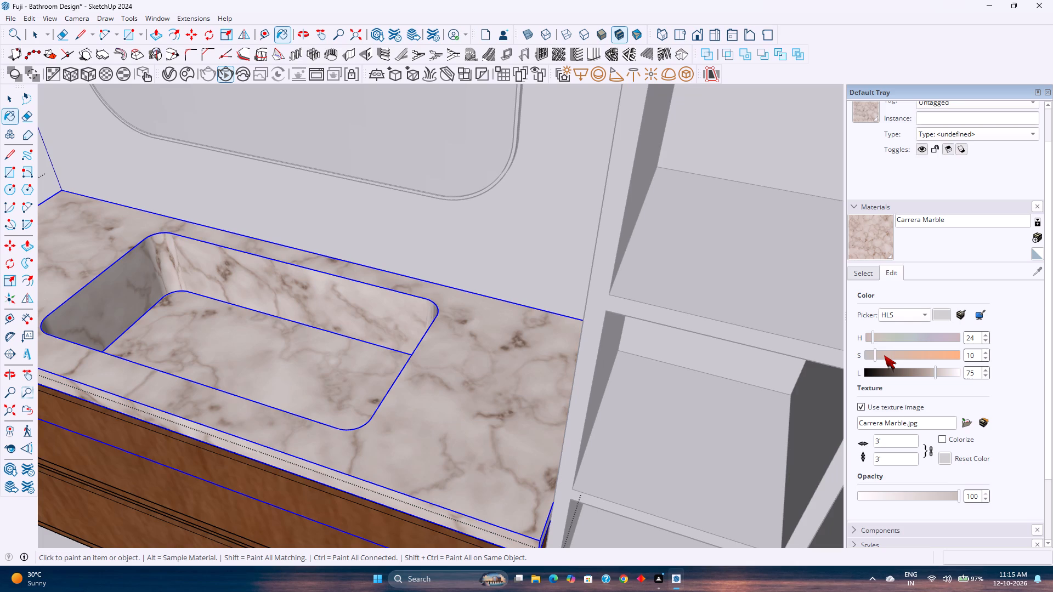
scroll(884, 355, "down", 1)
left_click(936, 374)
Brighten and warm the countertop's Carrera Marble with saturation 21 and lightness 91.
left_click_drag(875, 352, 895, 354)
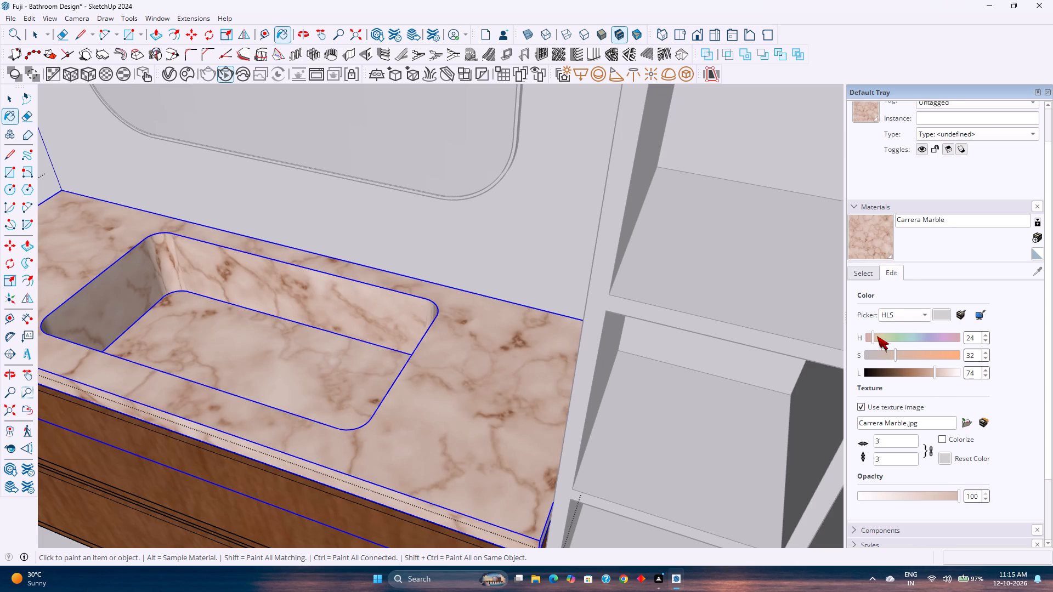
left_click_drag(939, 372, 945, 371)
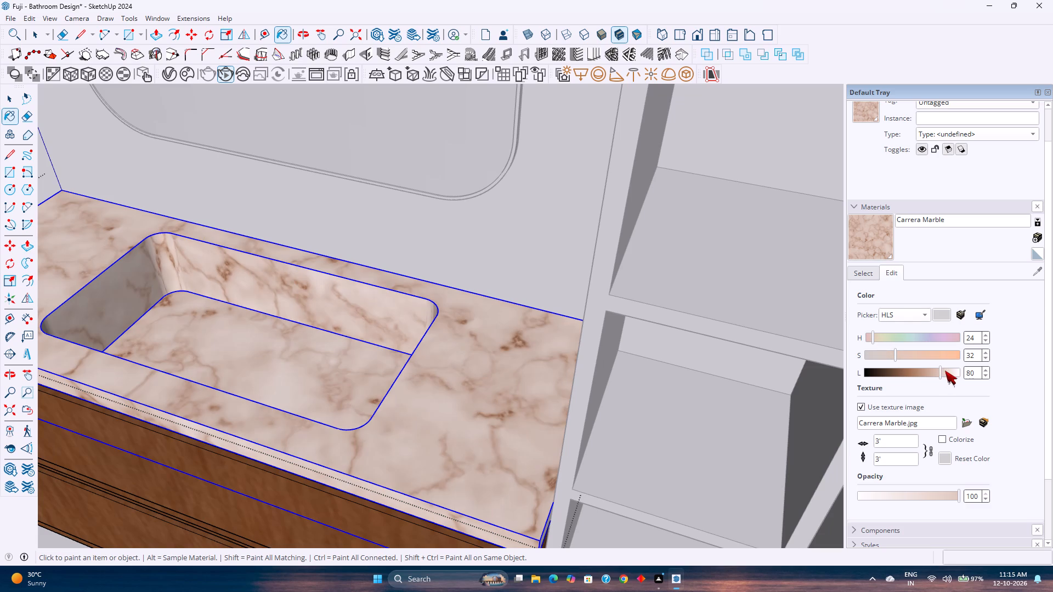
left_click_drag(945, 371, 950, 373)
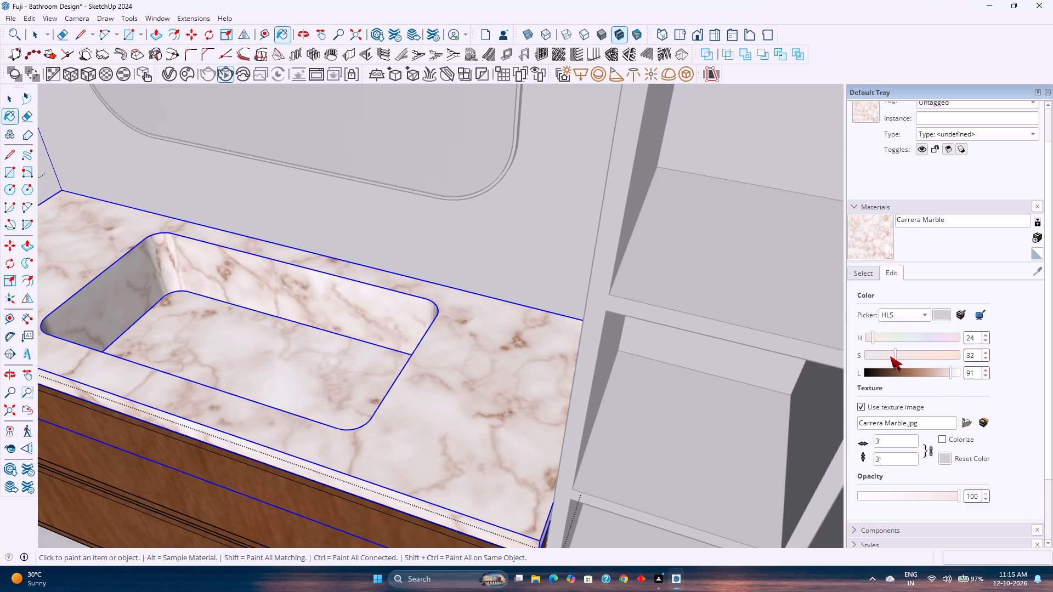
left_click_drag(890, 356, 882, 358)
left_click_drag(882, 358, 885, 358)
Repaint the vanity countertop with the tuned Carrera Marble and clear the selection.
scroll(377, 467, "down", 6)
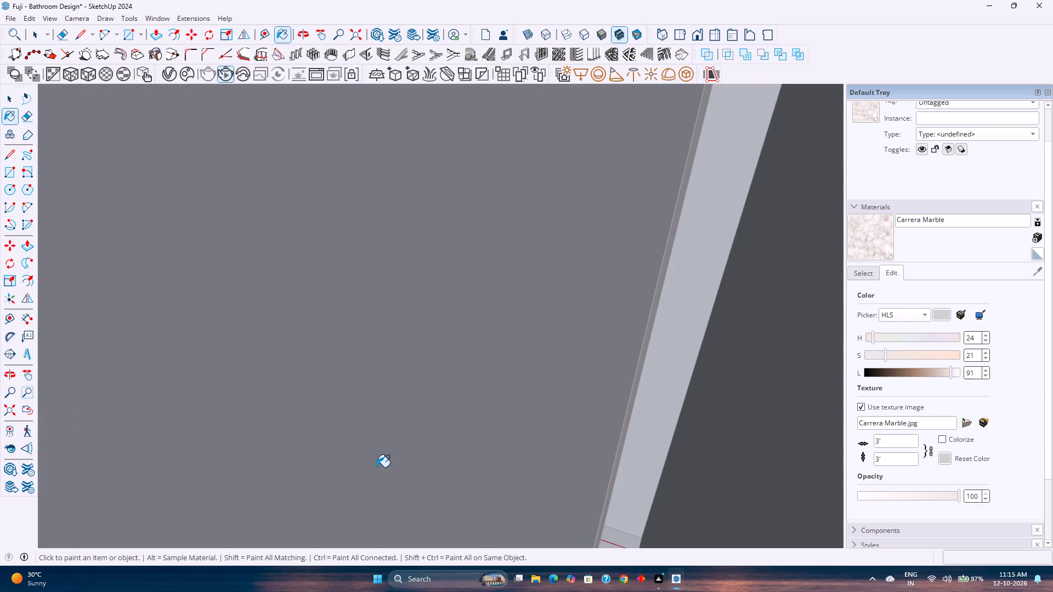
left_click(7, 406)
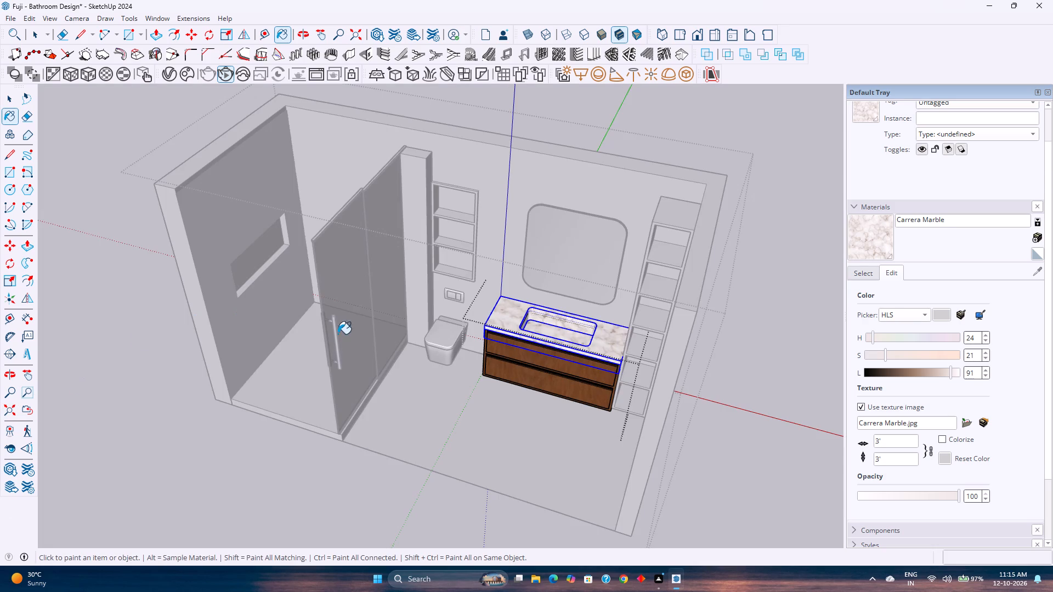
scroll(542, 339, "up", 3)
scroll(585, 350, "up", 8)
left_click(631, 351)
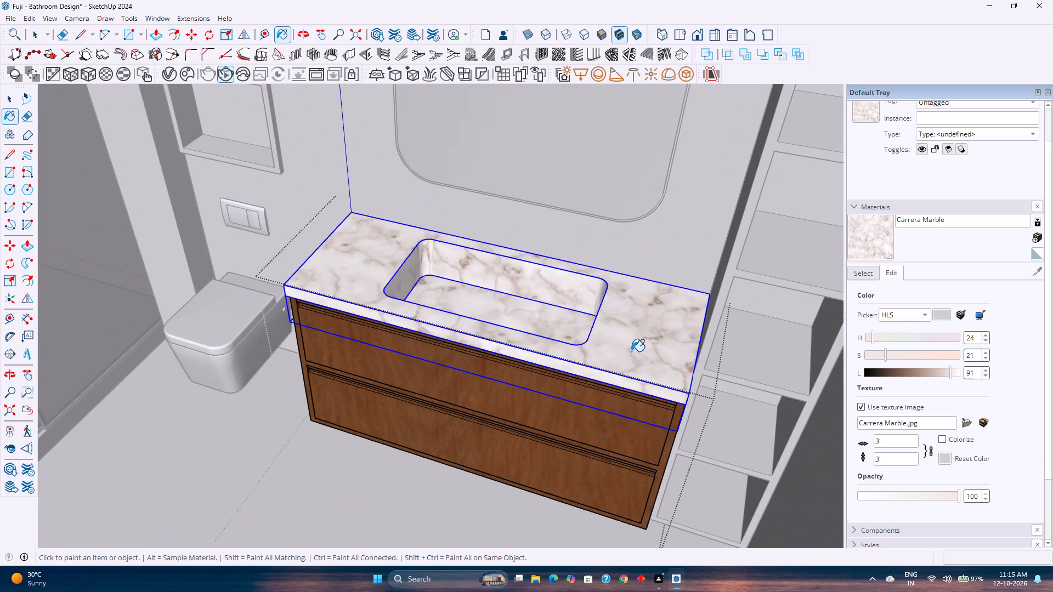
key("space")
scroll(629, 353, "down", 3)
key("Escape")
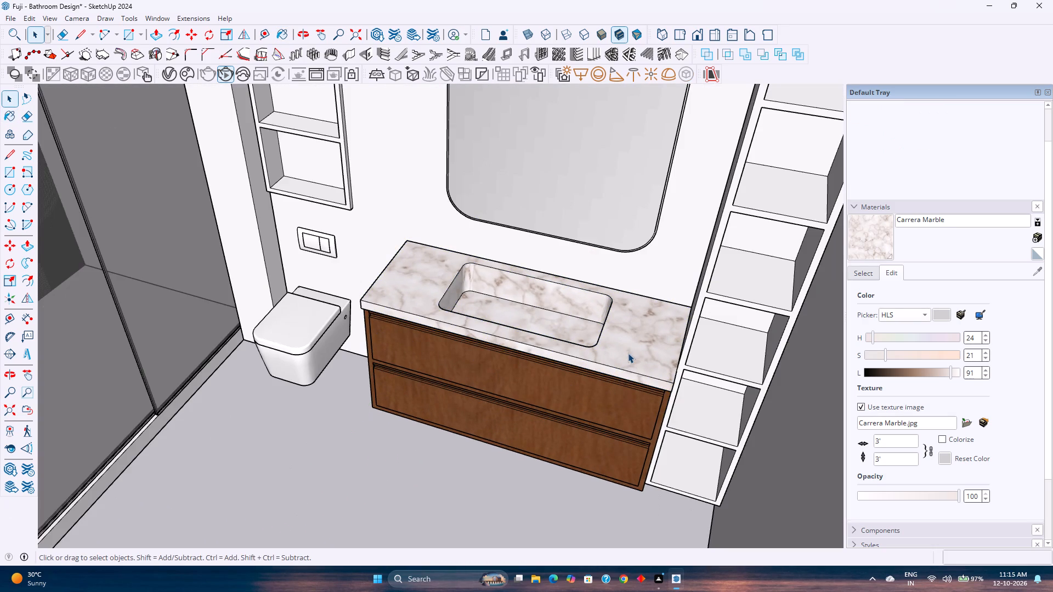
Browse the Stone, Synthetic Surfaces, Sabyasachi3, Patterns and Pacifica material collections for a mirror frame finish.
middle_click_drag(625, 355, 580, 415, "shift")
middle_click_drag(567, 421, 580, 337)
middle_click_drag(578, 334, 534, 419, "shift")
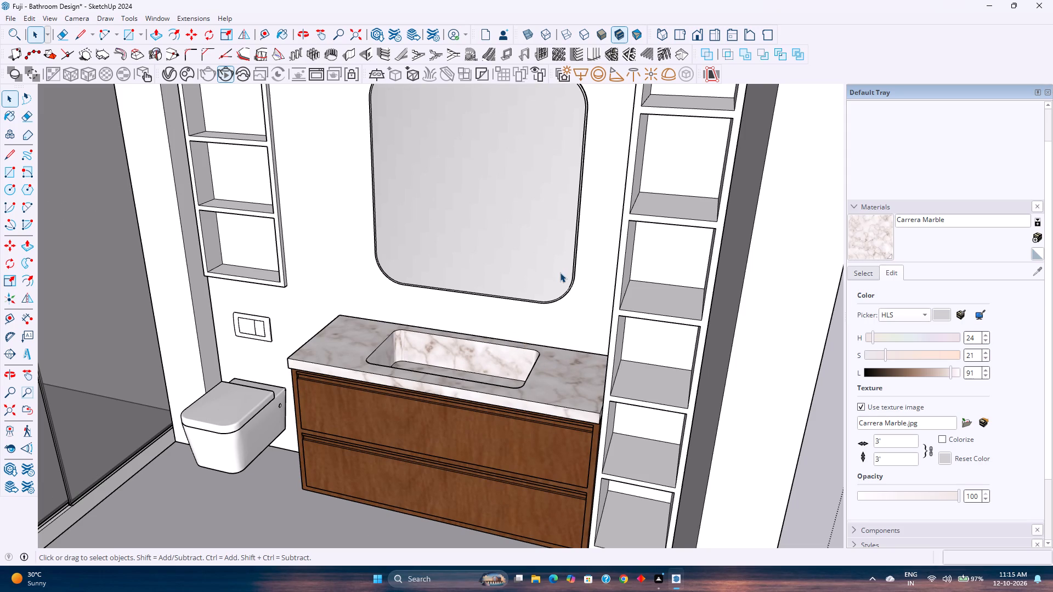
scroll(560, 272, "up", 15)
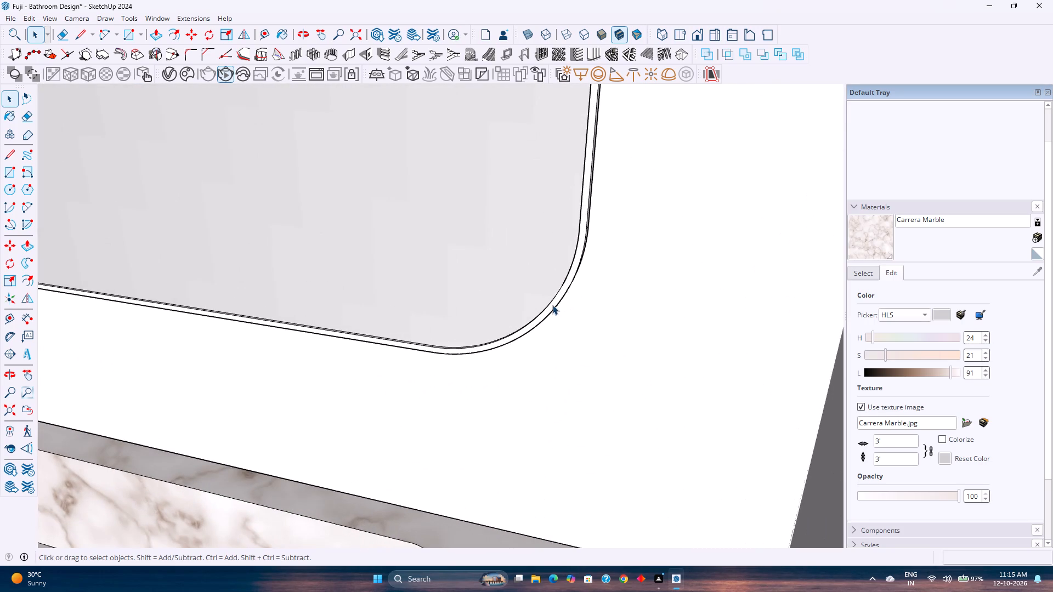
left_click(859, 276)
left_click(900, 293)
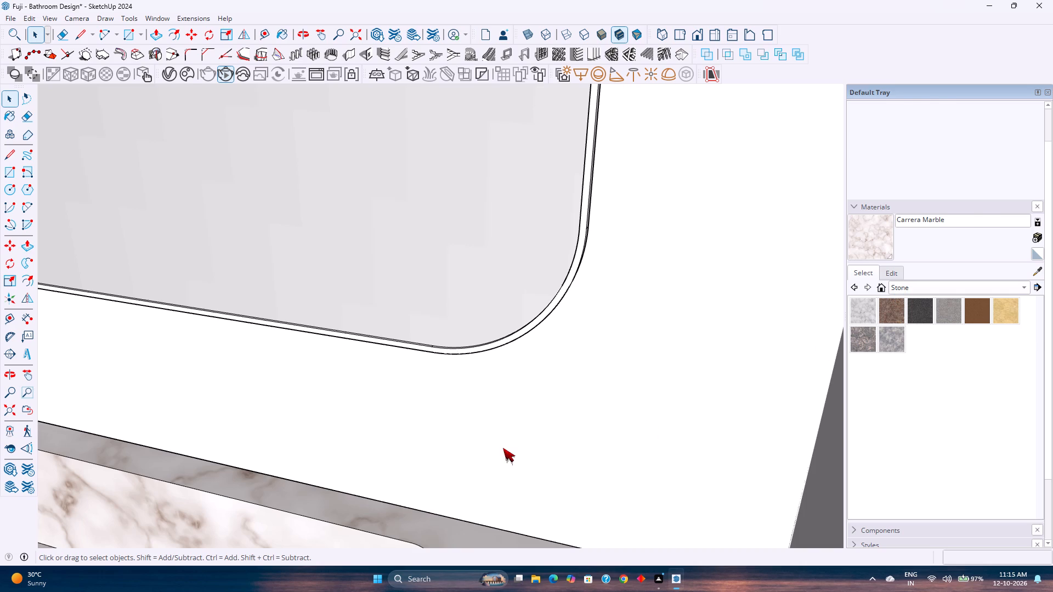
scroll(502, 439, "down", 5)
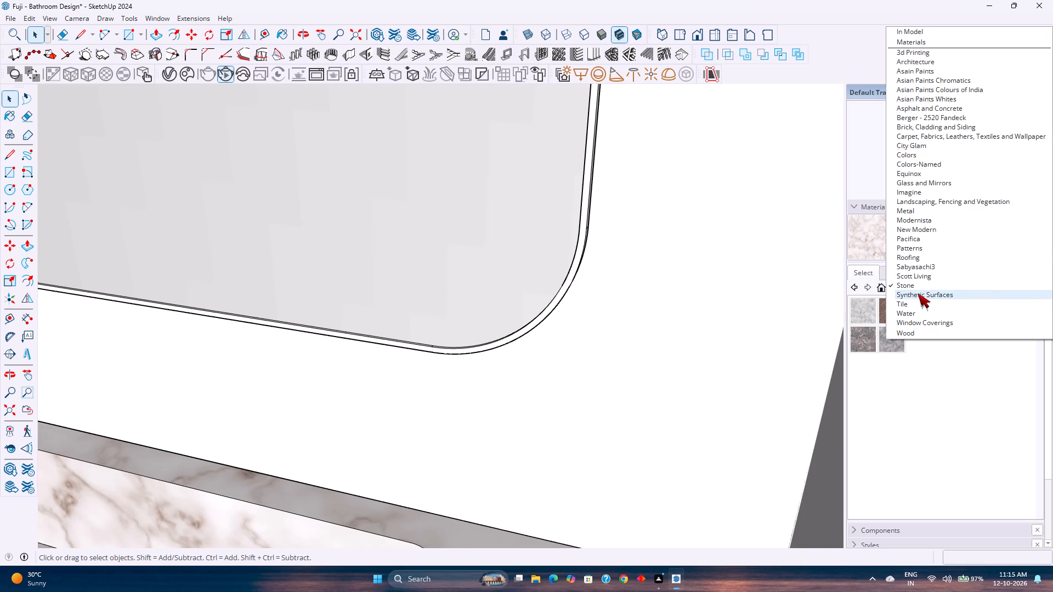
left_click(918, 294)
left_click(916, 292)
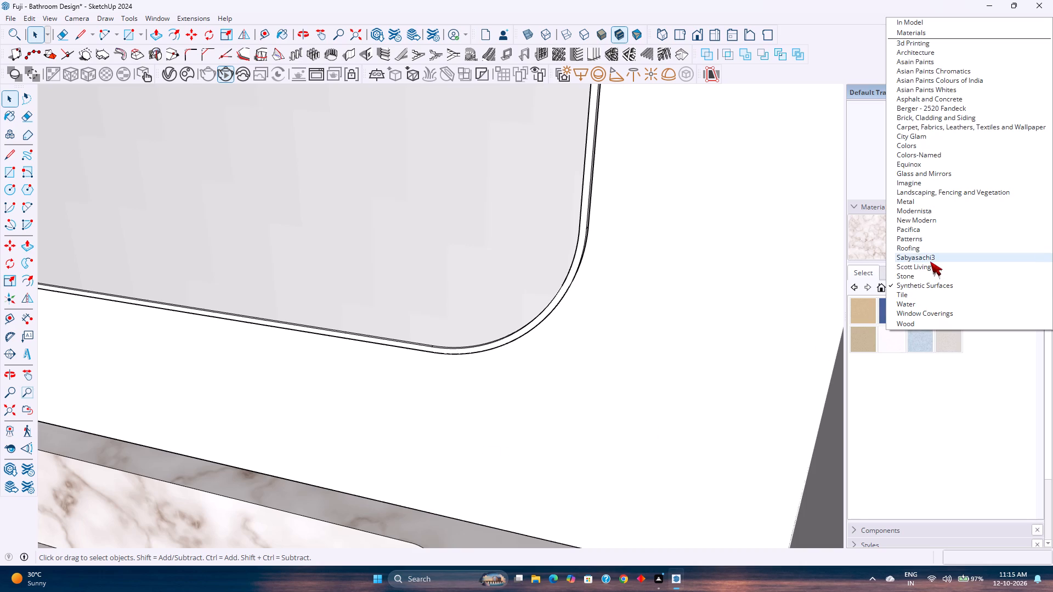
left_click(930, 261)
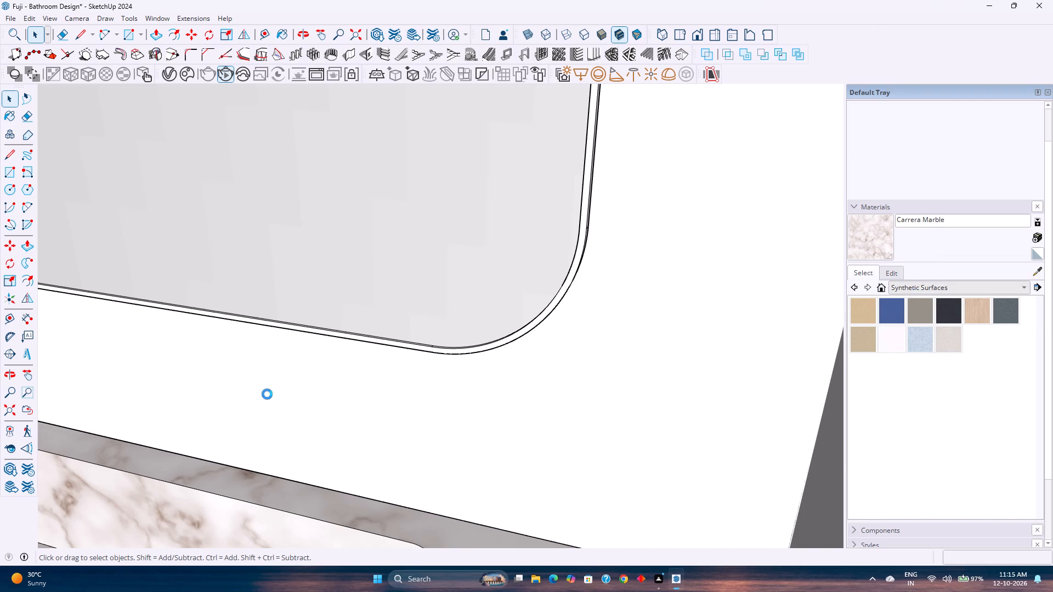
left_click(905, 290)
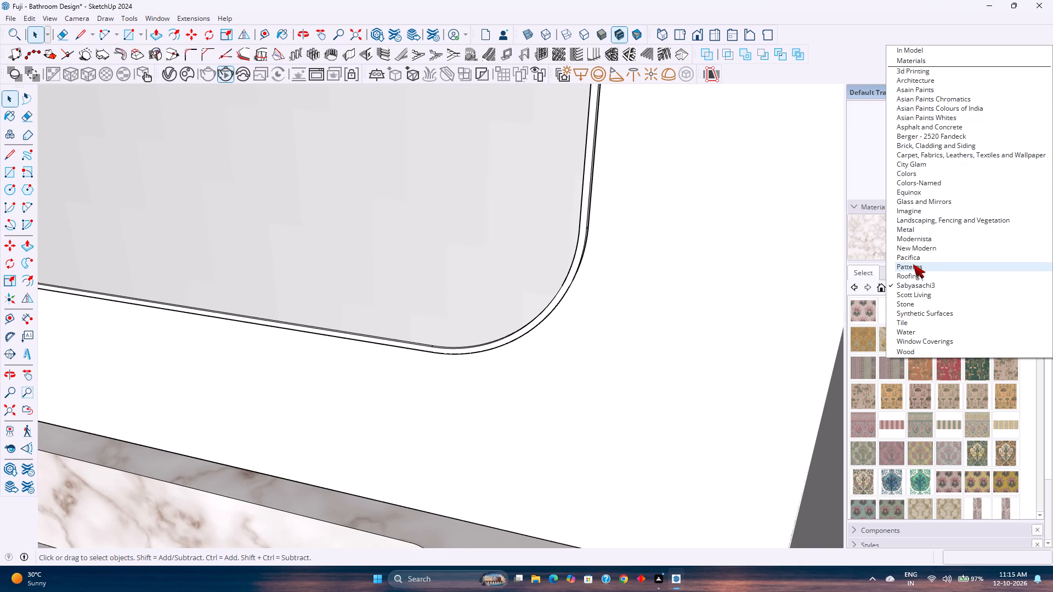
left_click(913, 262)
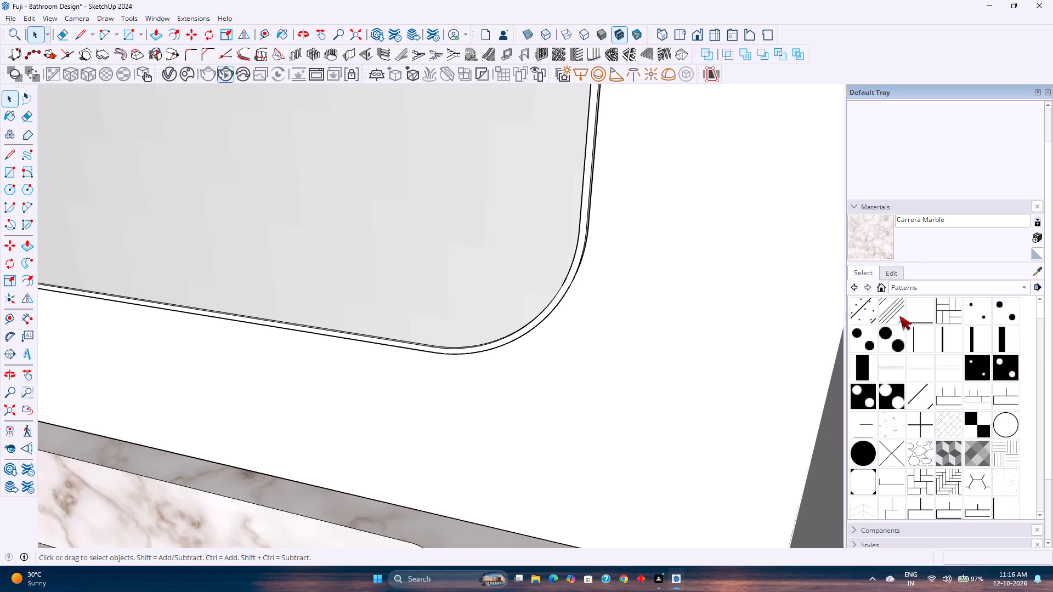
left_click(918, 290)
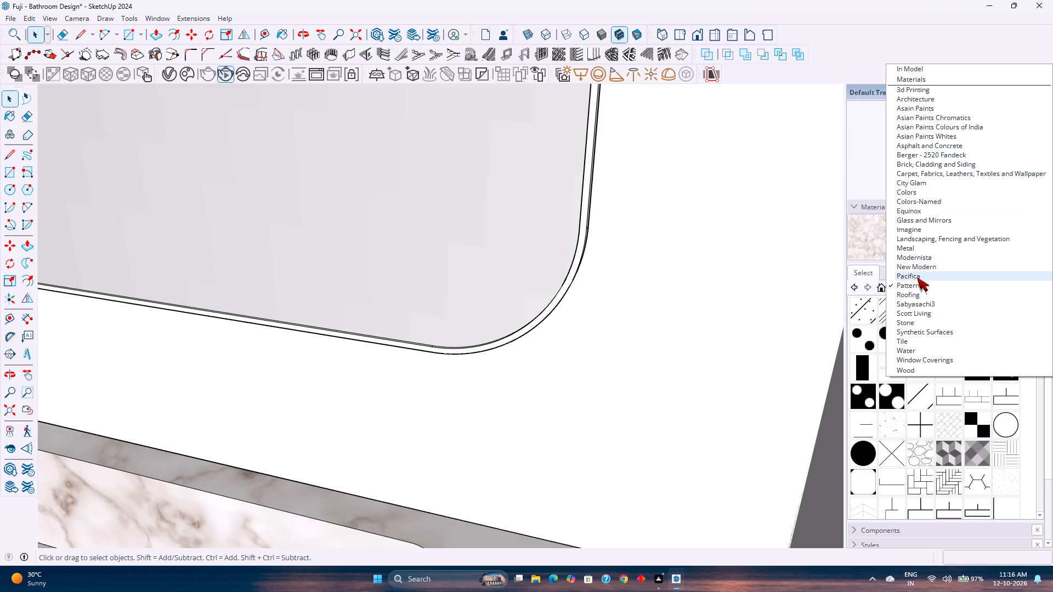
left_click(916, 276)
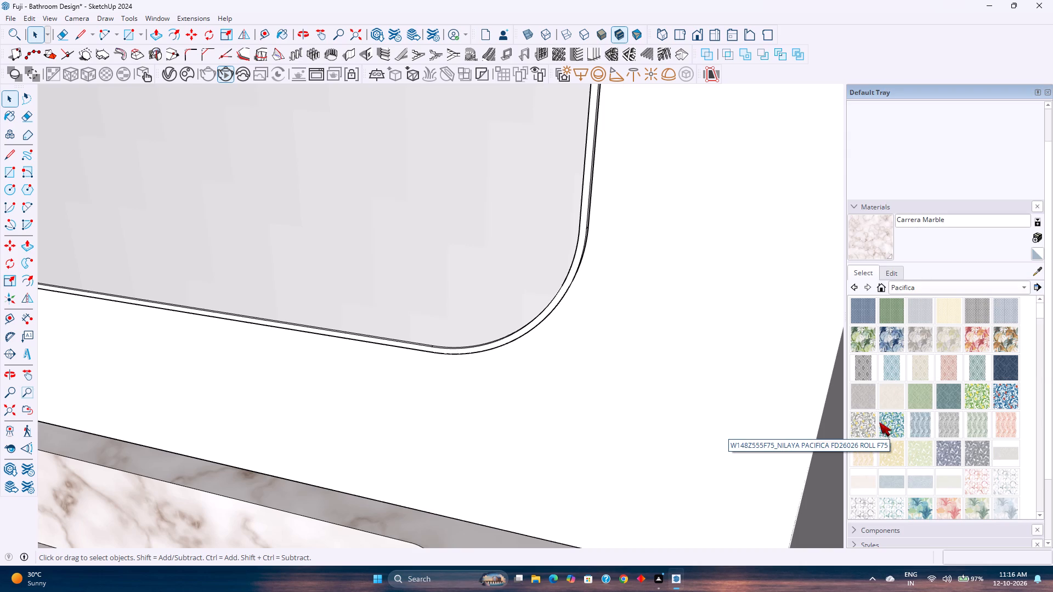
scroll(897, 458, "down", 2)
Check the New Modern, Modernista, City Glam and Colors material collections for a mirror frame finish.
left_click(907, 291)
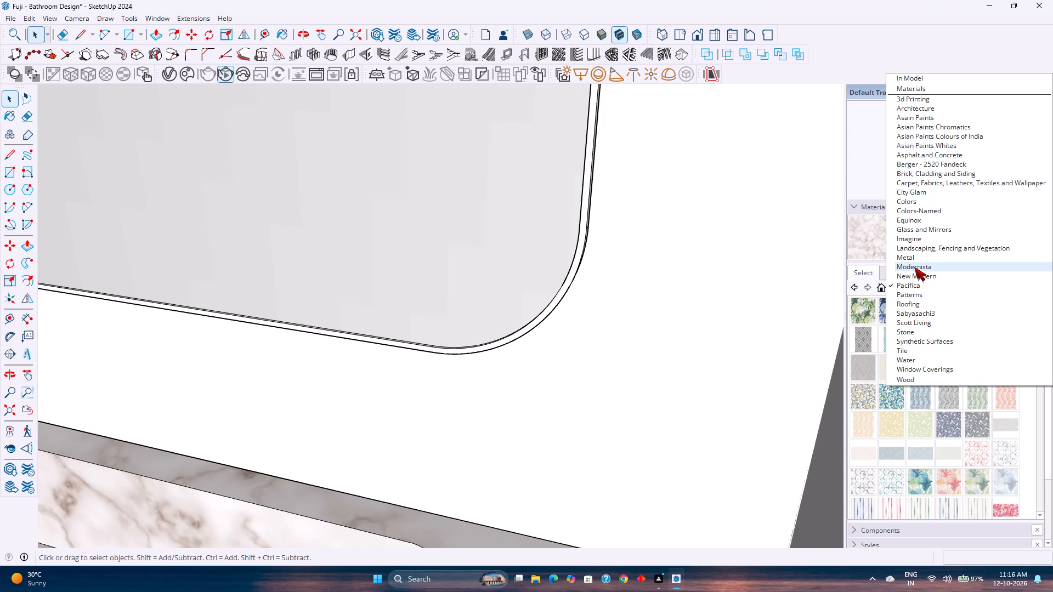
left_click(915, 273)
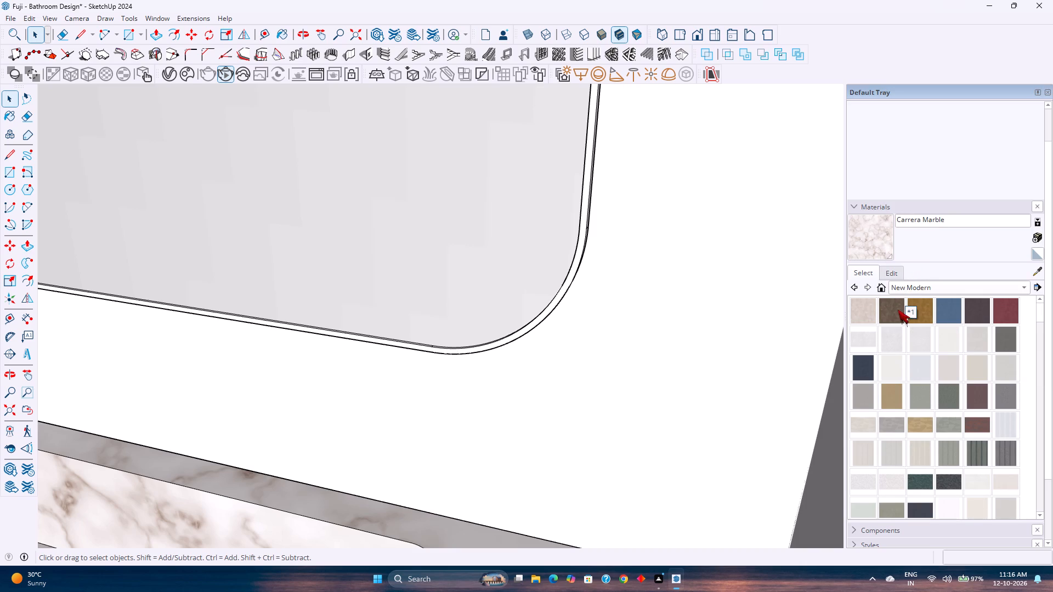
scroll(959, 423, "down", 4)
scroll(959, 422, "up", 4)
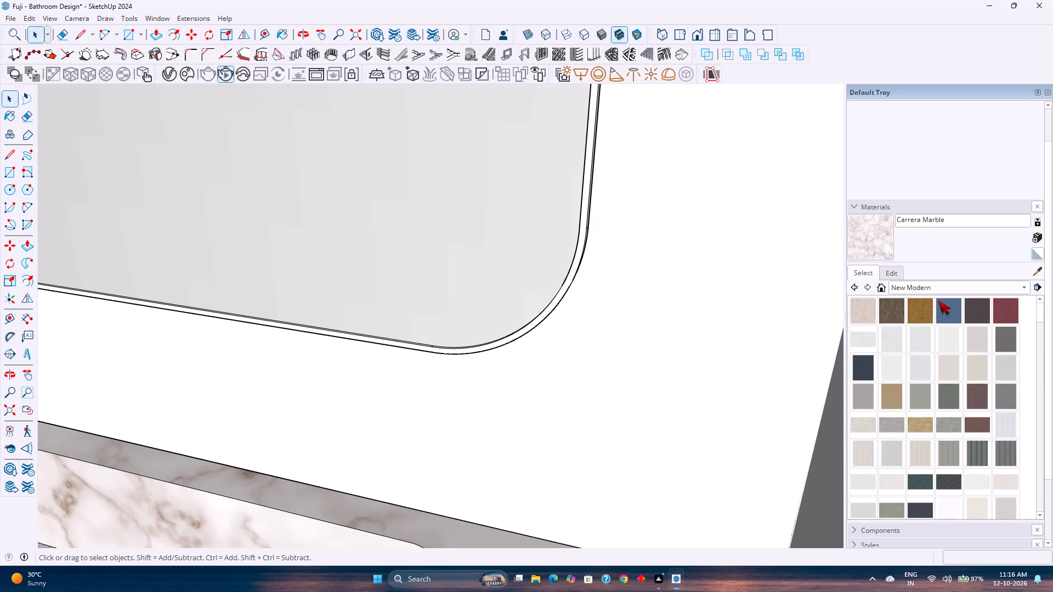
left_click(932, 289)
left_click(927, 274)
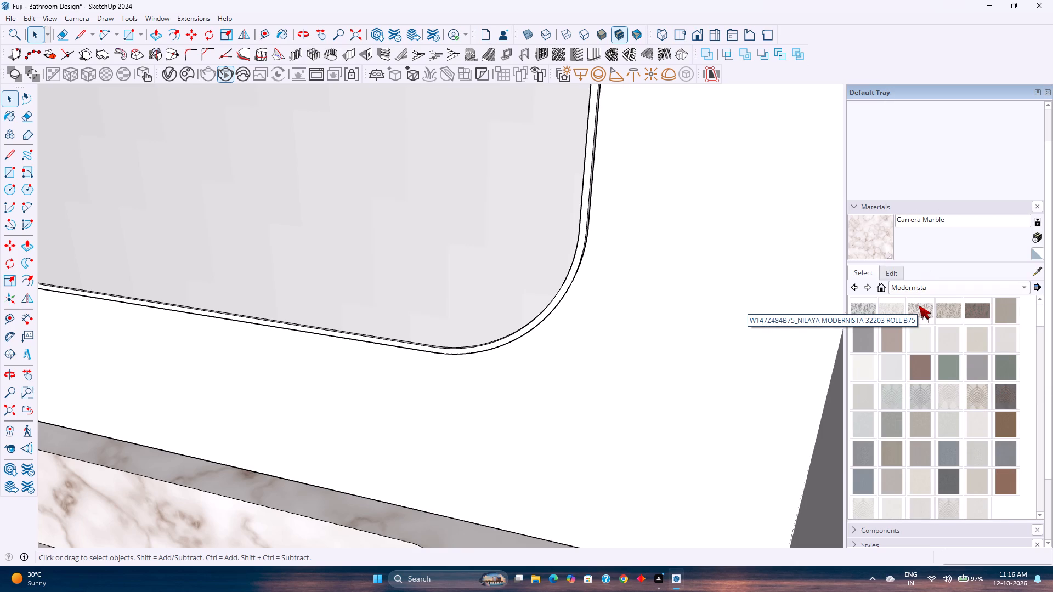
scroll(938, 337, "up", 3)
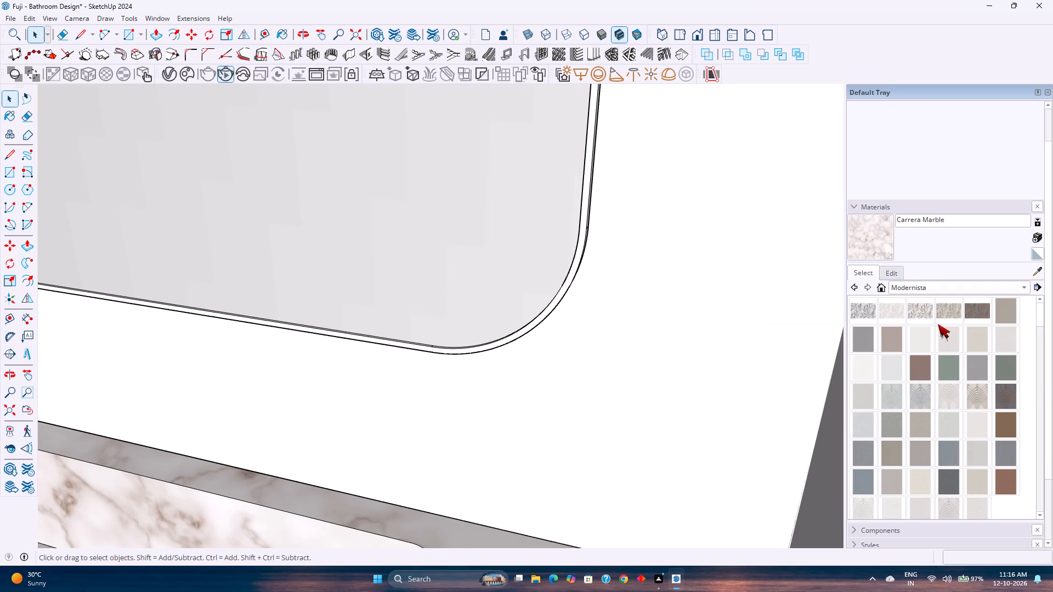
left_click(936, 293)
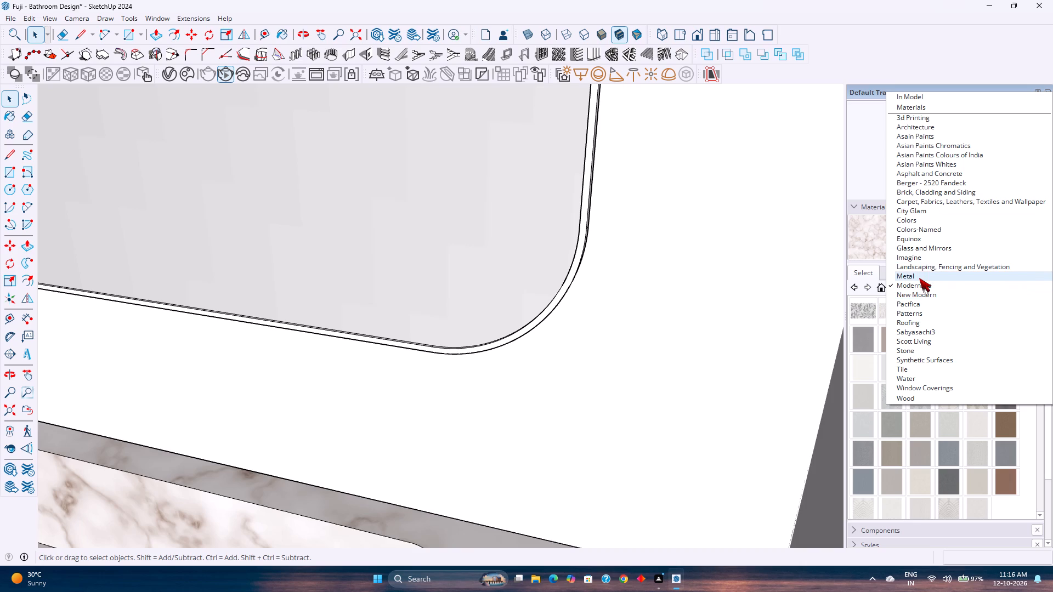
left_click(919, 215)
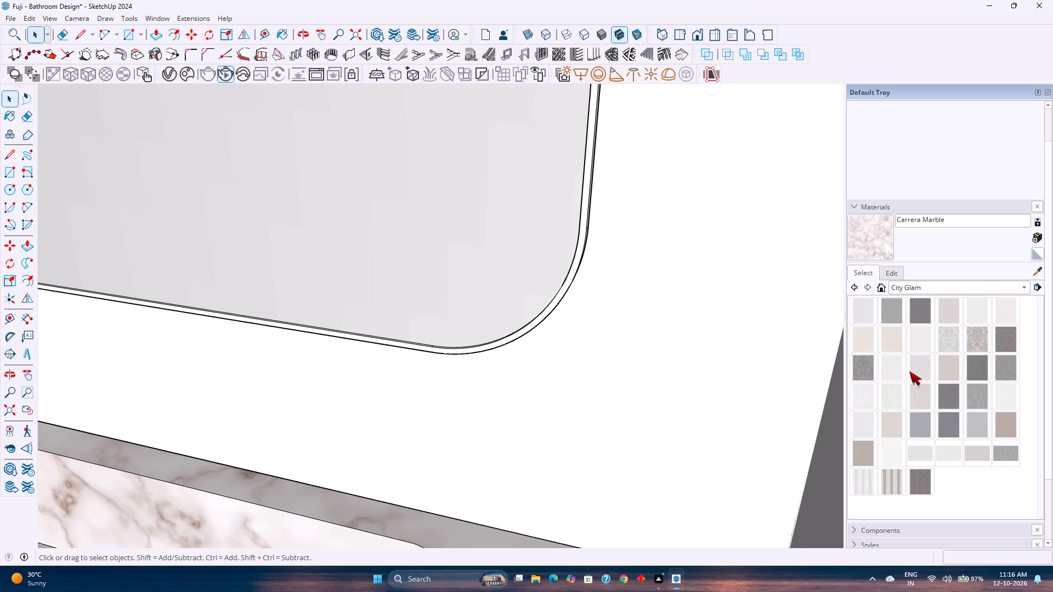
scroll(926, 378, "up", 3)
left_click(945, 286)
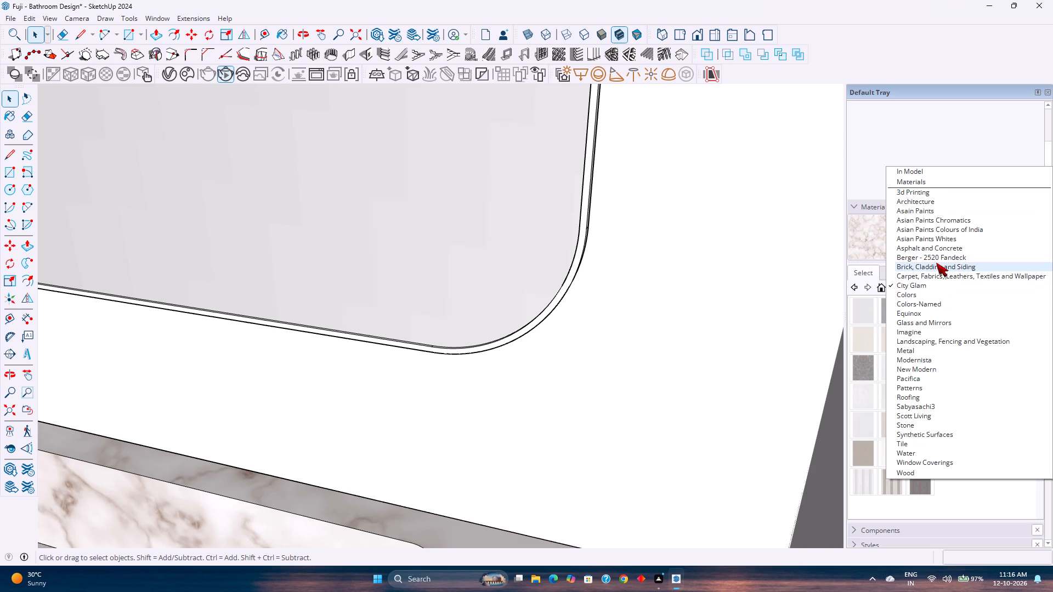
left_click(921, 297)
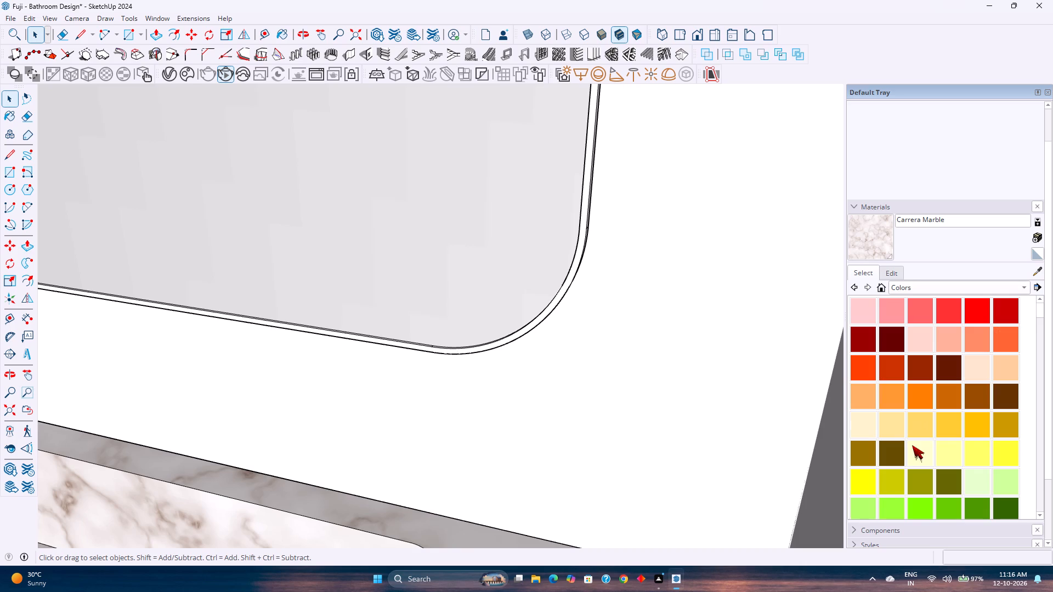
scroll(917, 450, "down", 1)
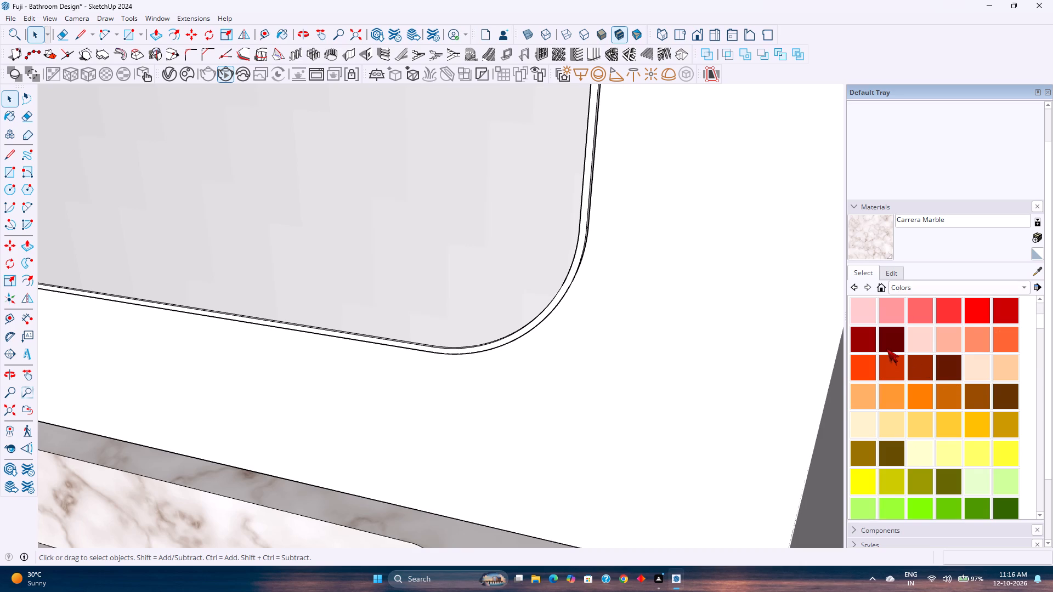
Open the mirror group for editing and paint the frame's front face with Color B07.
left_click(893, 344)
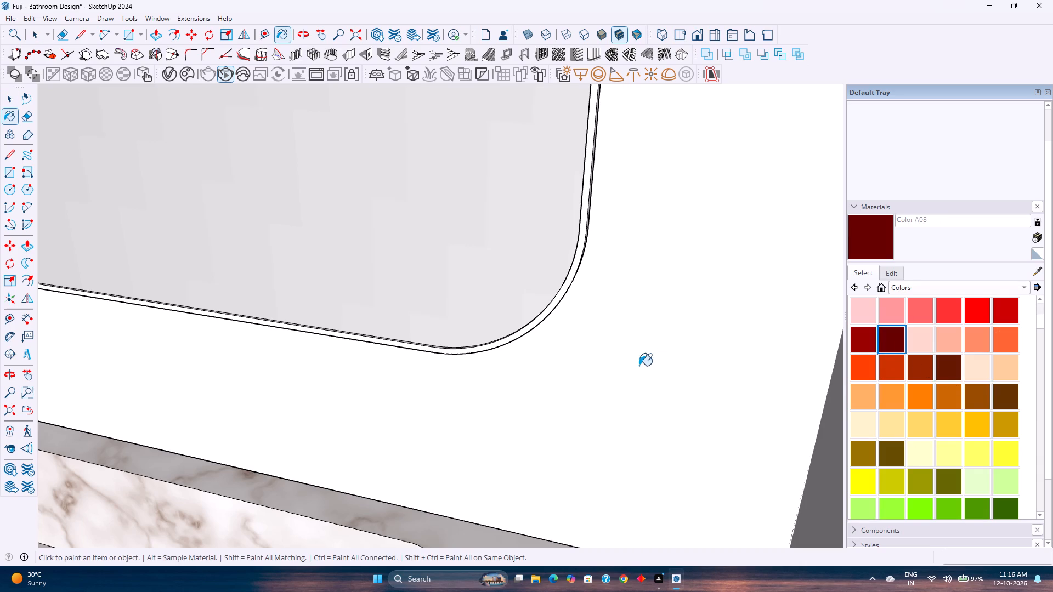
key("space")
double_click(557, 302)
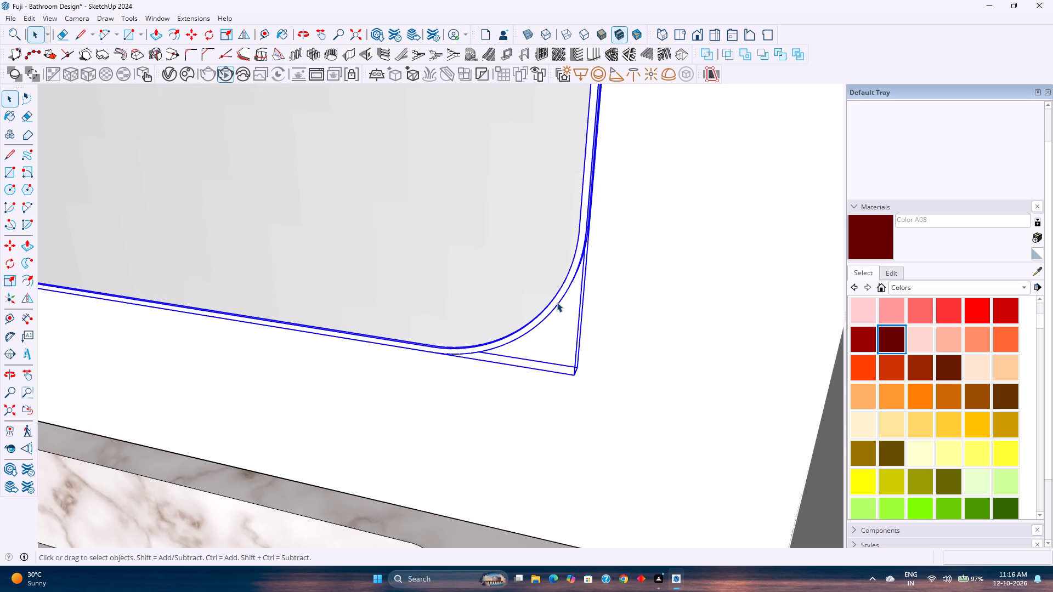
scroll(557, 302, "up", 6)
middle_click_drag(557, 302, 747, 409)
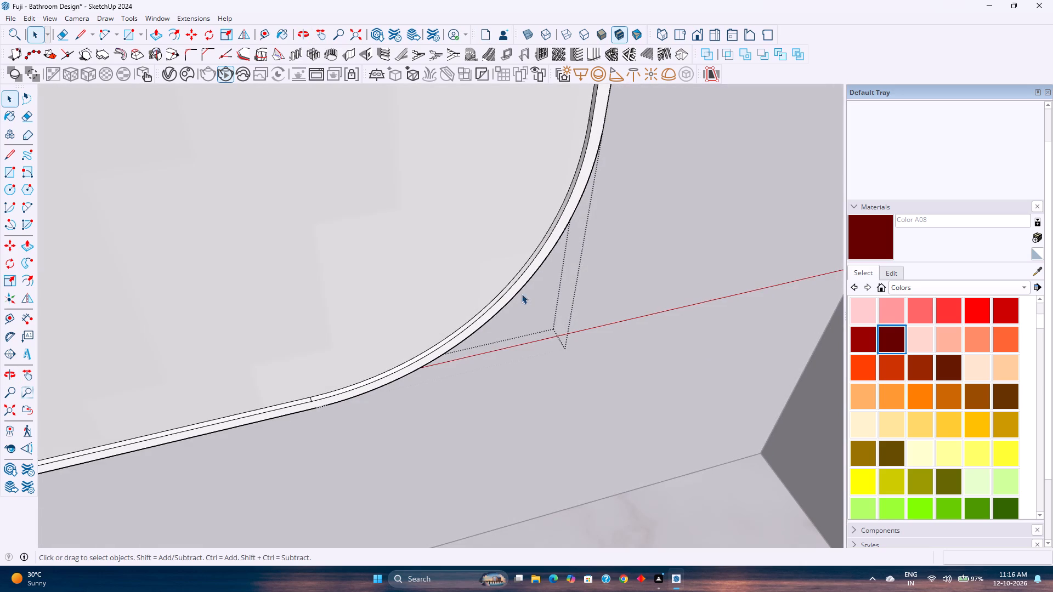
left_click(516, 285)
scroll(513, 278, "up", 7)
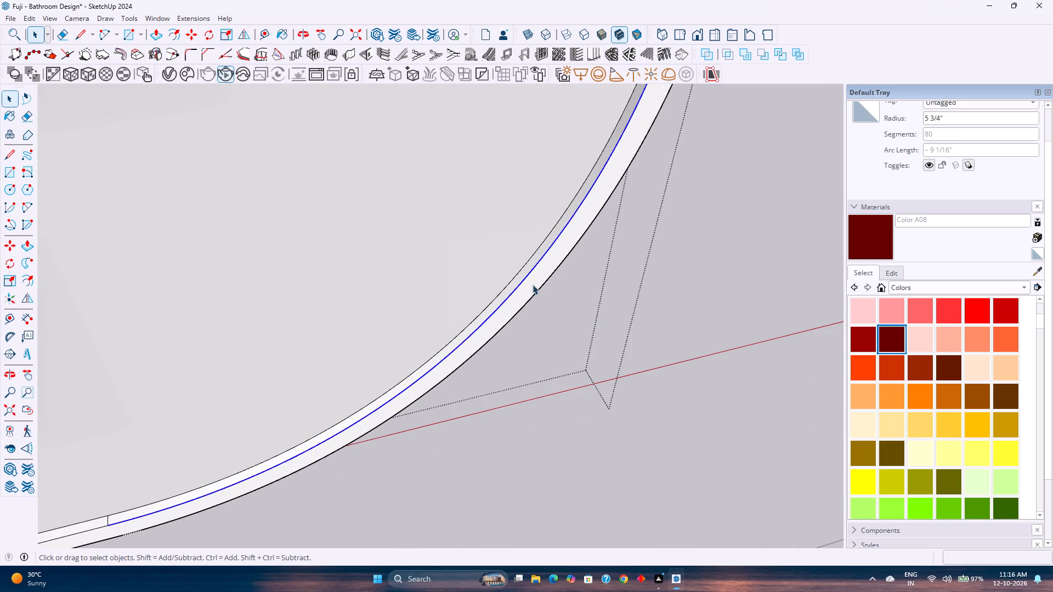
left_click(486, 334)
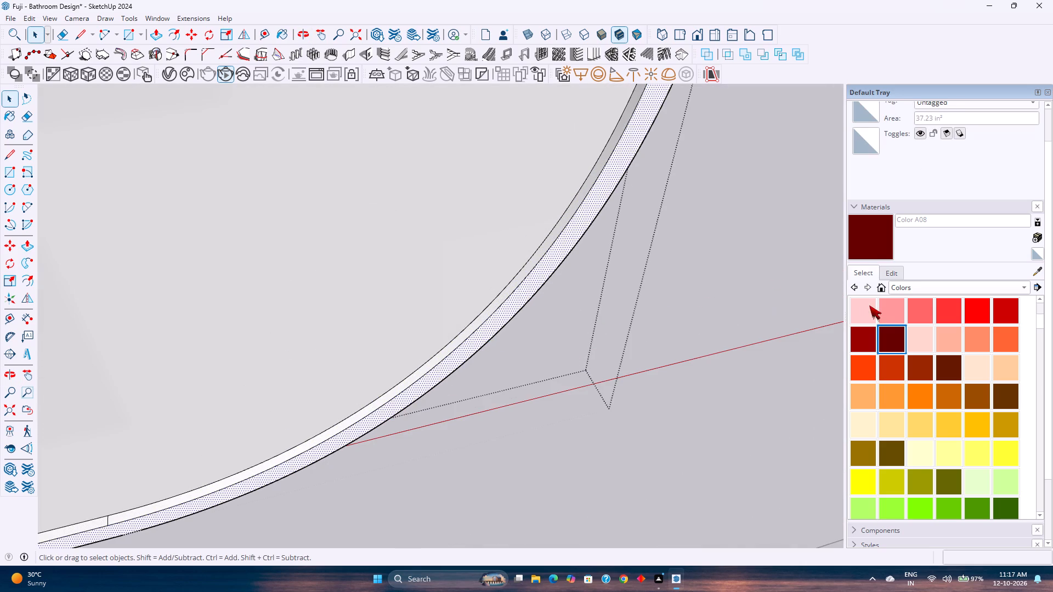
left_click(865, 244)
scroll(569, 282, "up", 1)
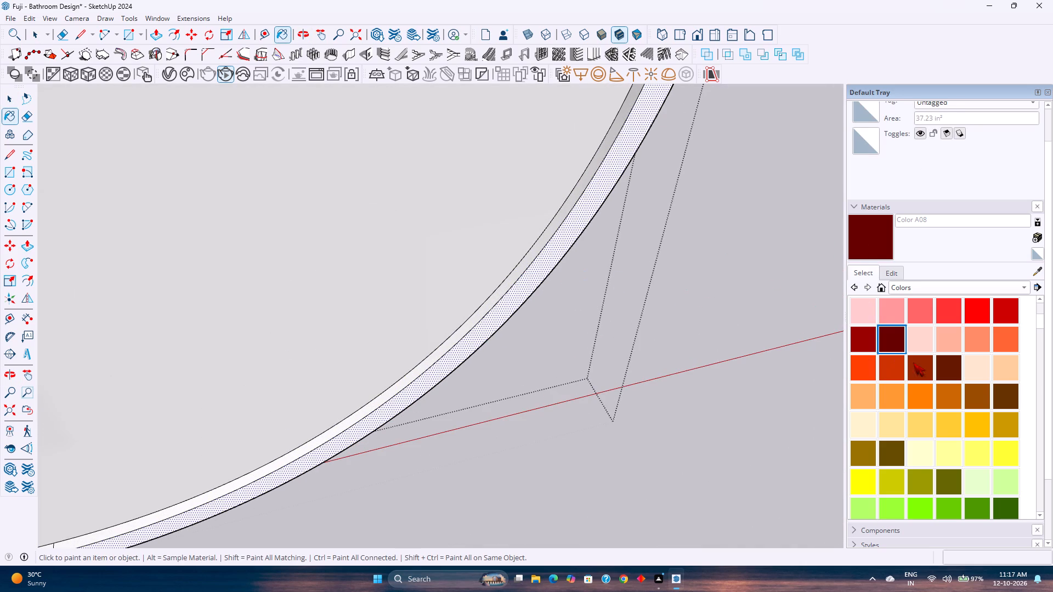
left_click(914, 366)
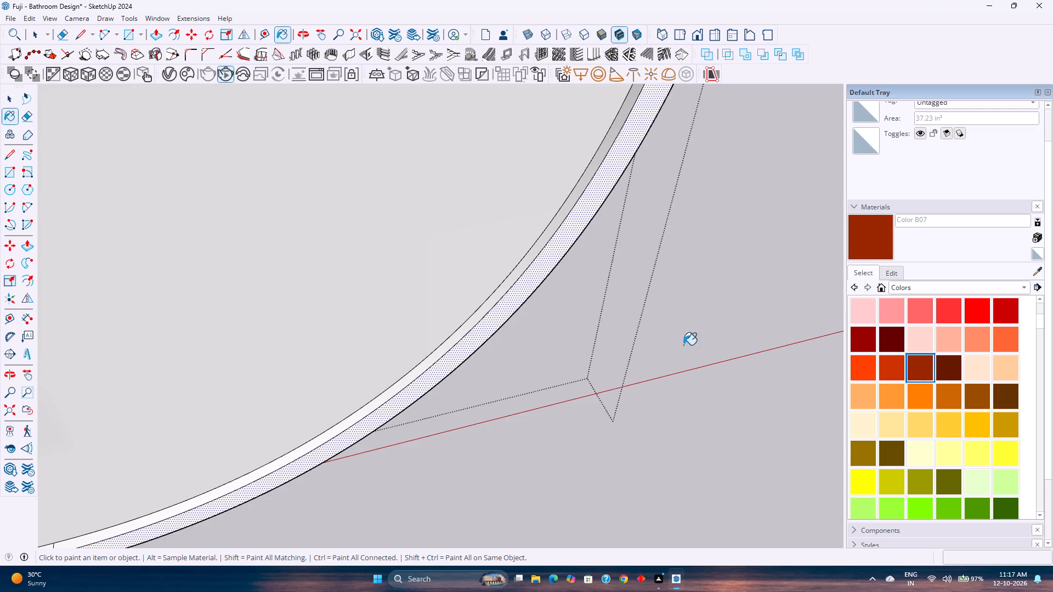
left_click(496, 321)
Paint the inner and outer rim faces of the mirror frame's lower-right rounded corner with Color B07.
scroll(486, 310, "up", 5)
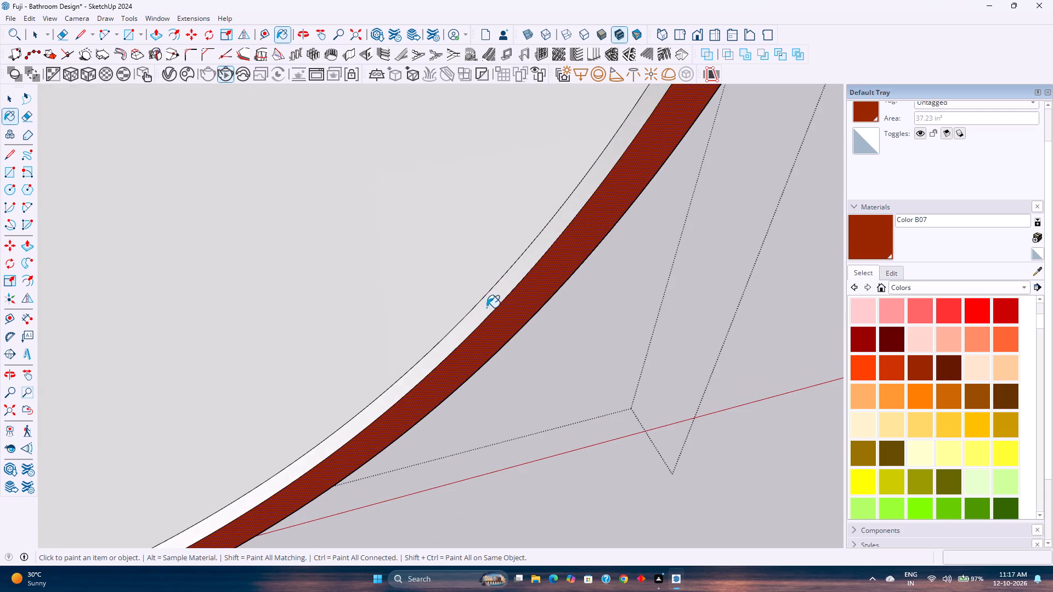
left_click(486, 308)
middle_click_drag(557, 309, 67, 380)
middle_click_drag(309, 320, 359, 307)
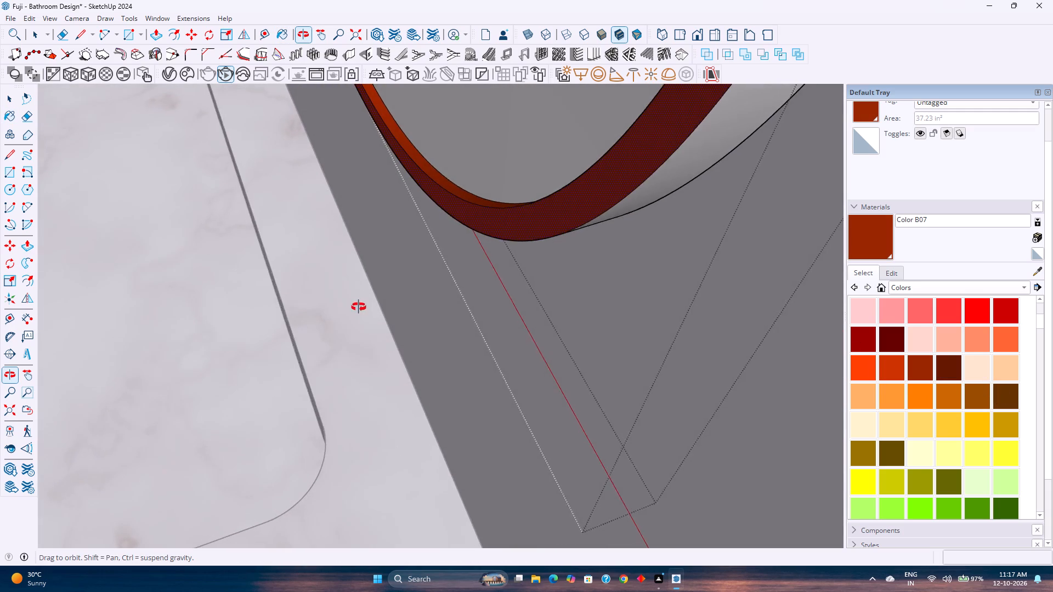
middle_click_drag(359, 307, 346, 310)
left_click(599, 213)
Paint the inner rim of the mirror frame's straight bottom run and lower-left rounded corner with Color B07.
middle_click_drag(540, 247, 699, 308)
scroll(697, 317, "down", 10)
scroll(392, 180, "up", 3)
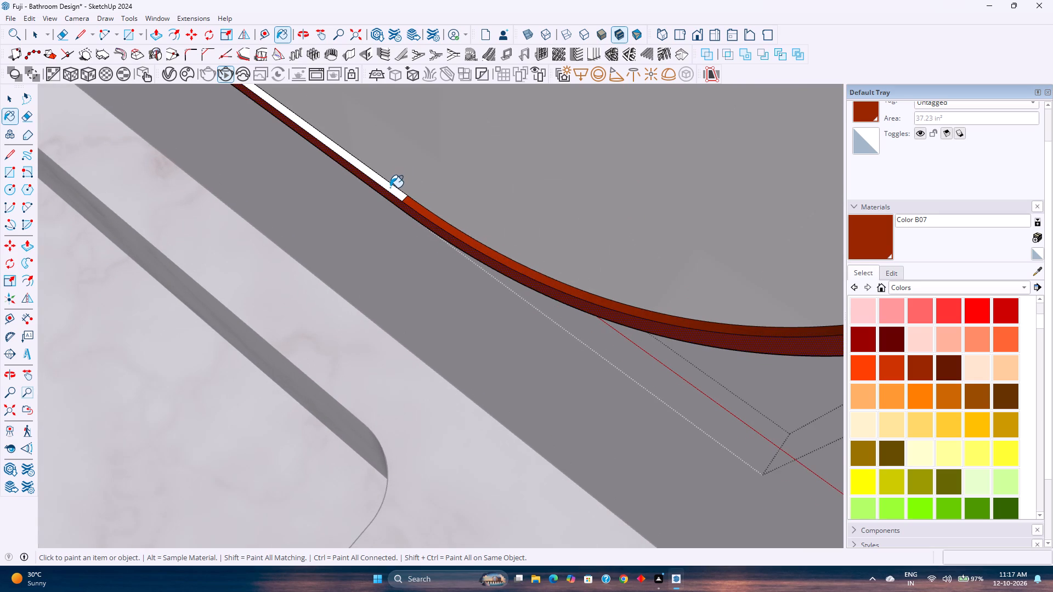
left_click(391, 190)
scroll(389, 200, "down", 6)
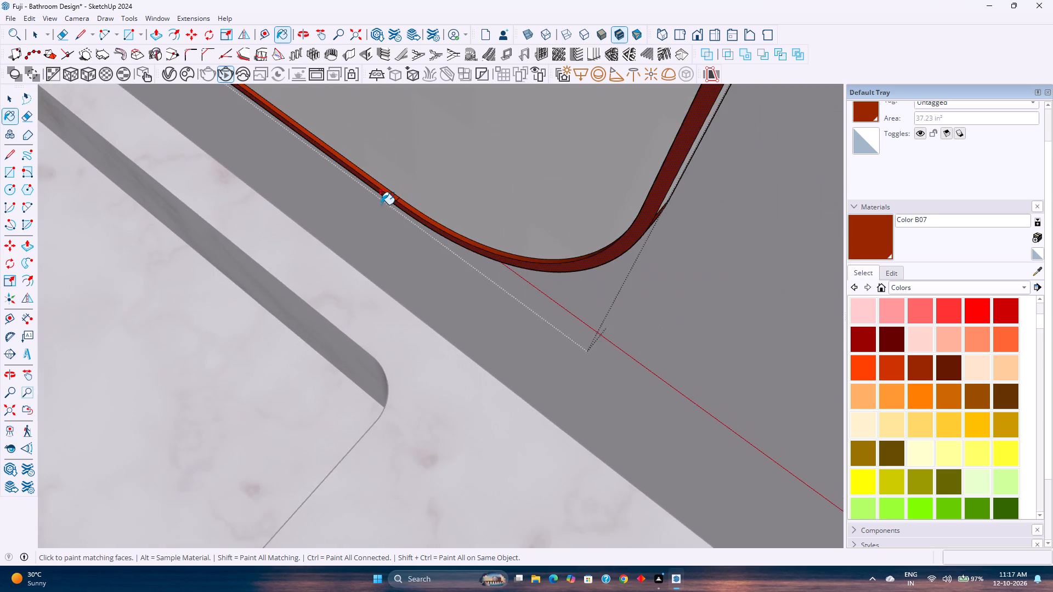
middle_click_drag(381, 204, 678, 528, "shift")
scroll(584, 443, "down", 8)
middle_click_drag(554, 429, 737, 591, "shift")
middle_click_drag(455, 384, 480, 365)
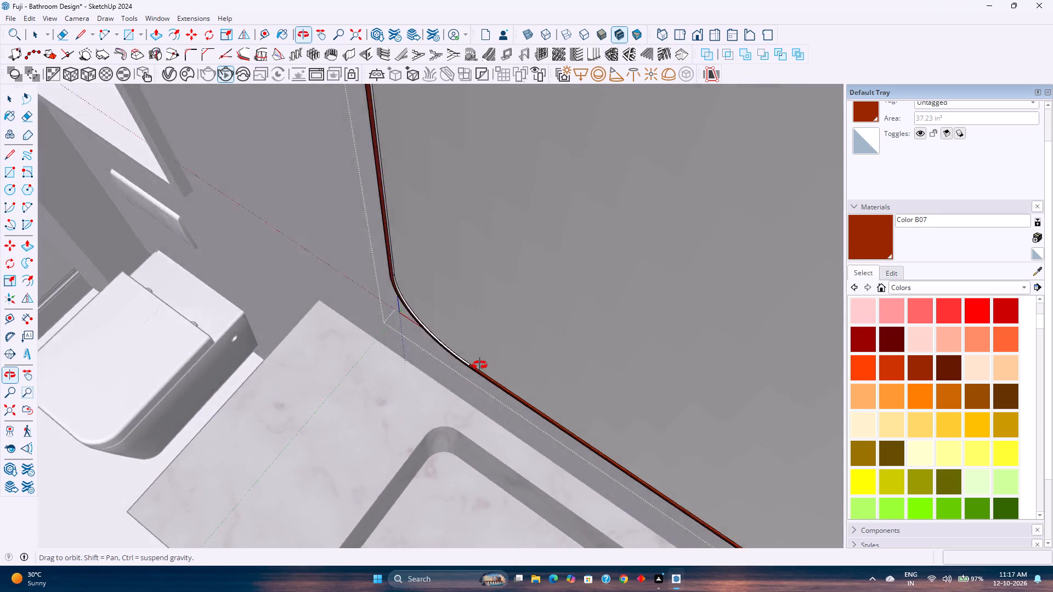
middle_click_drag(480, 365, 587, 301)
scroll(486, 298, "up", 17)
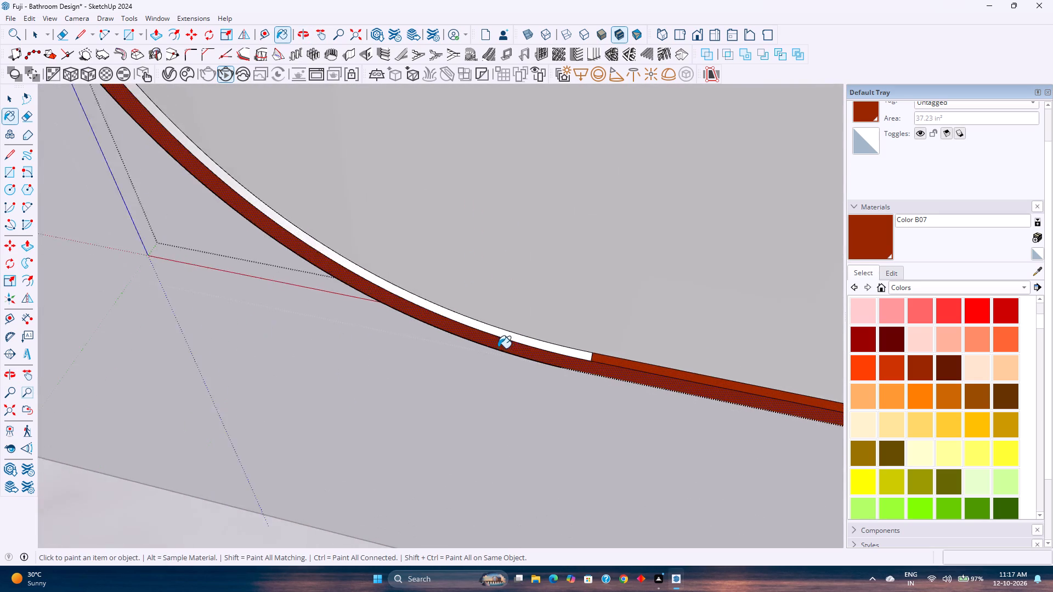
scroll(498, 348, "up", 5)
left_click(556, 343)
Paint the inner rim of the mirror frame's straight left side with Color B07.
scroll(549, 348, "down", 12)
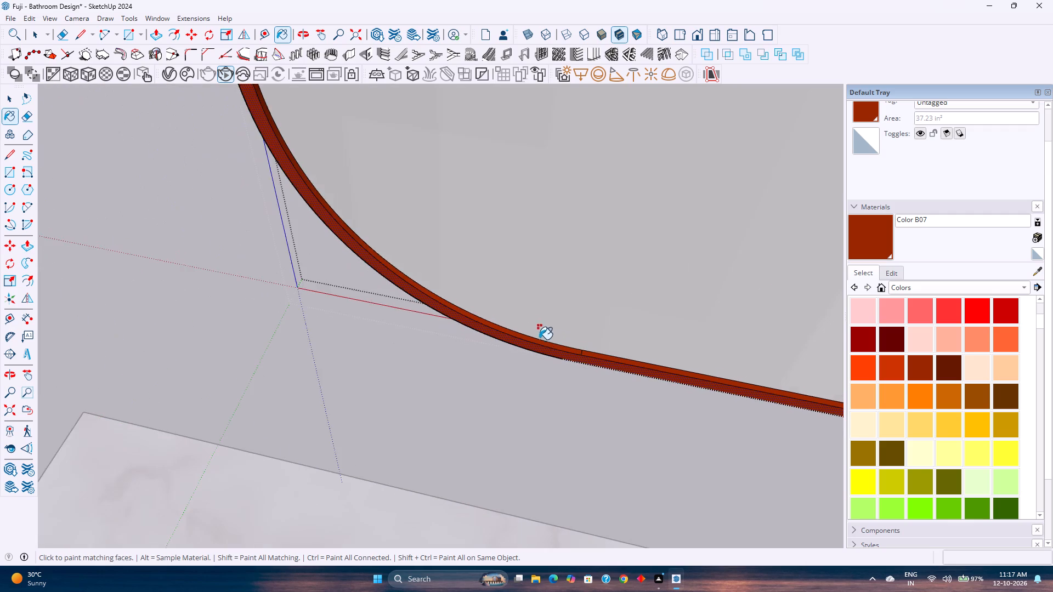
middle_click_drag(533, 338, 469, 511, "shift")
scroll(458, 466, "down", 9)
scroll(335, 354, "up", 8)
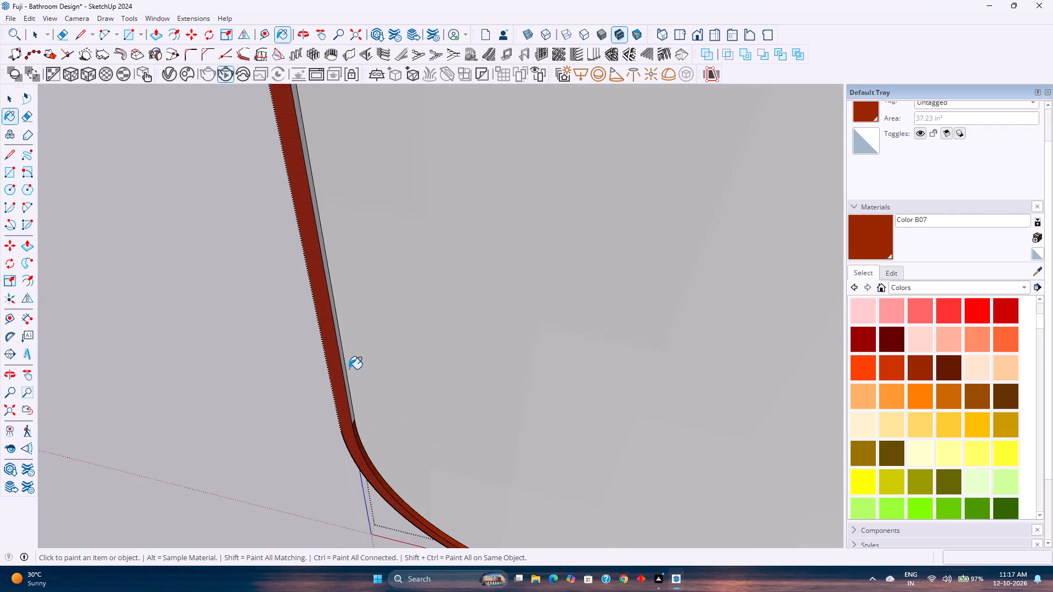
scroll(349, 369, "up", 12)
left_click(343, 388)
Paint the outer rim of the mirror frame's top run and both upper rounded corners with Color B07.
scroll(343, 388, "down", 9)
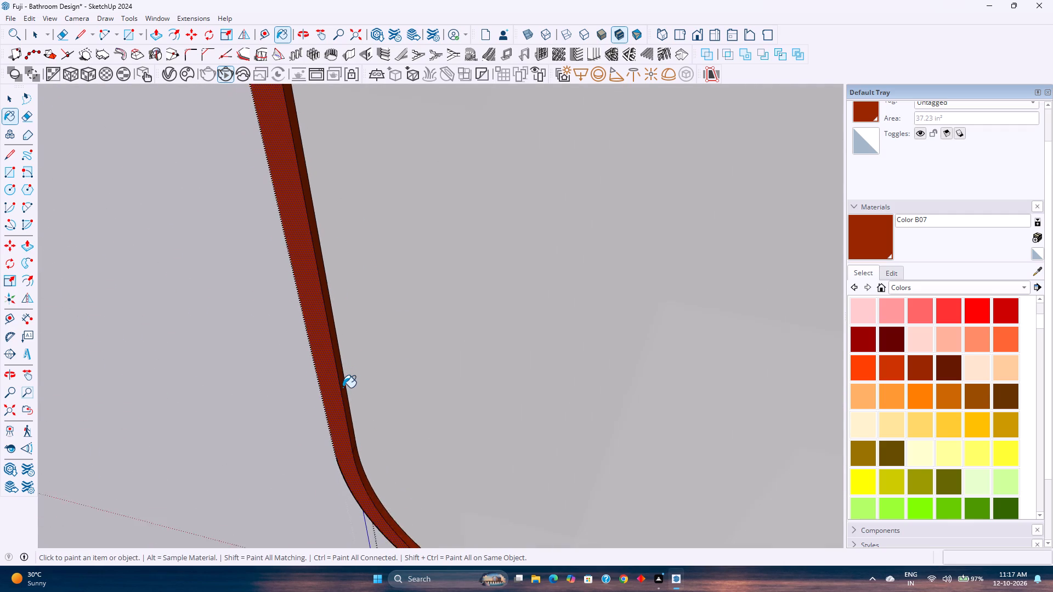
scroll(343, 388, "down", 5)
scroll(345, 373, "down", 1, "shift")
middle_click_drag(345, 373, 305, 526, "shift")
scroll(306, 495, "down", 17)
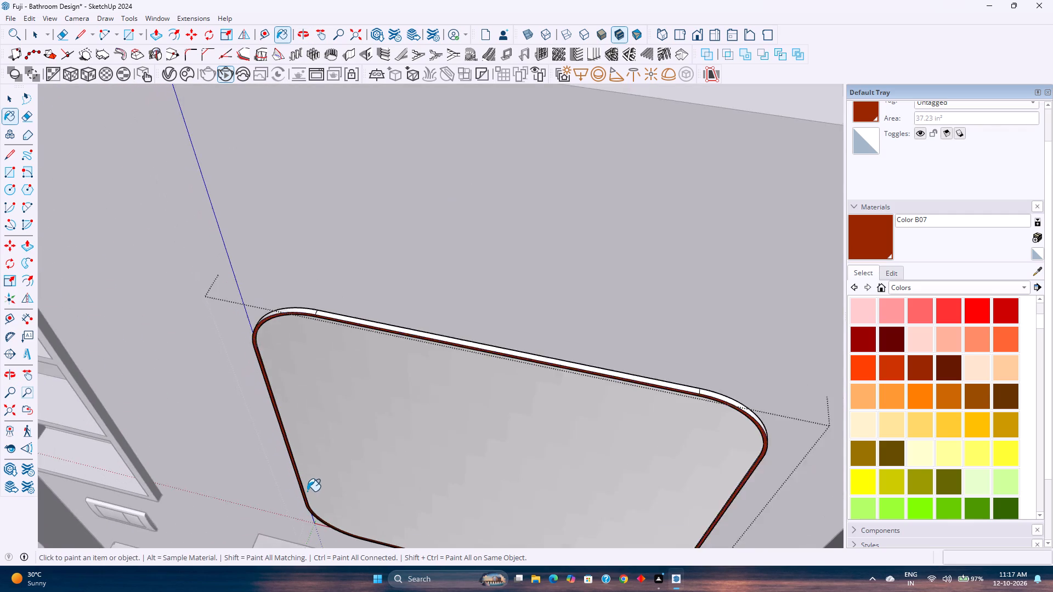
scroll(307, 491, "down", 4)
scroll(678, 417, "up", 8)
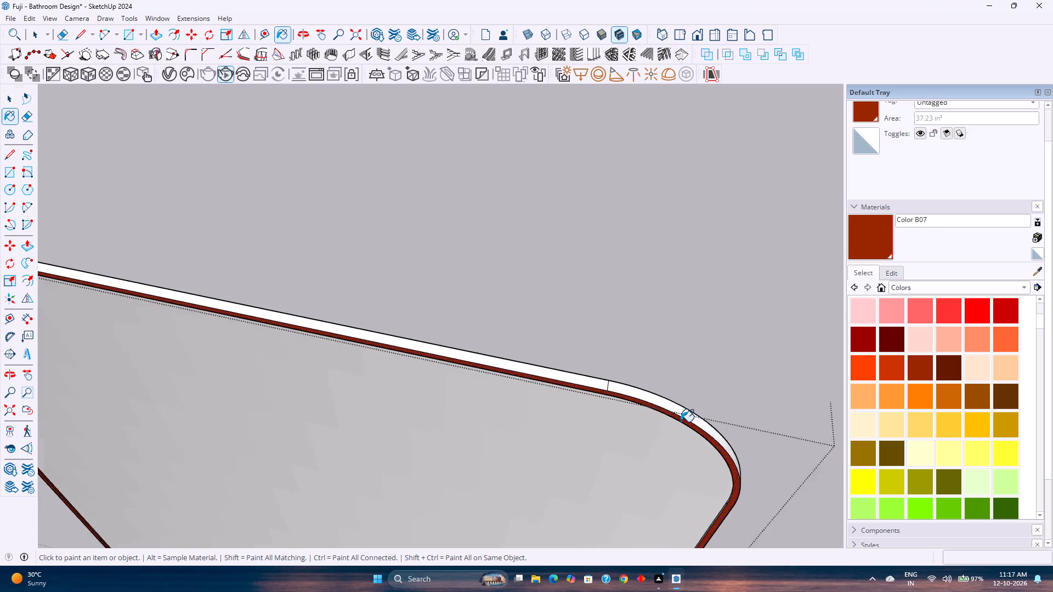
scroll(681, 422, "up", 8)
left_click(666, 394)
left_click(490, 340)
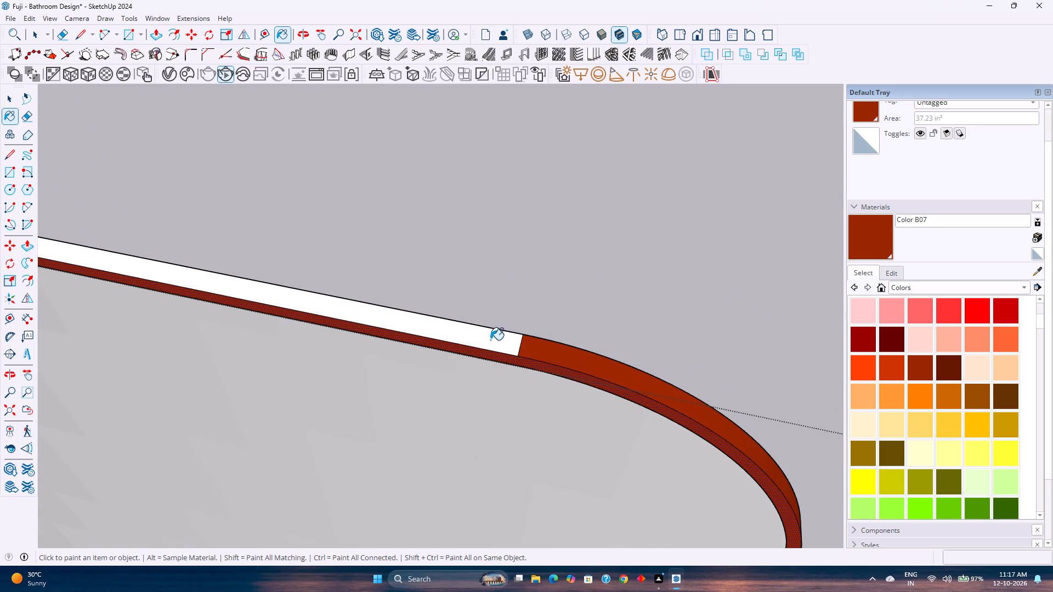
middle_click_drag(479, 346, 723, 407, "shift")
scroll(552, 428, "down", 9)
middle_click_drag(468, 452, 904, 519, "shift")
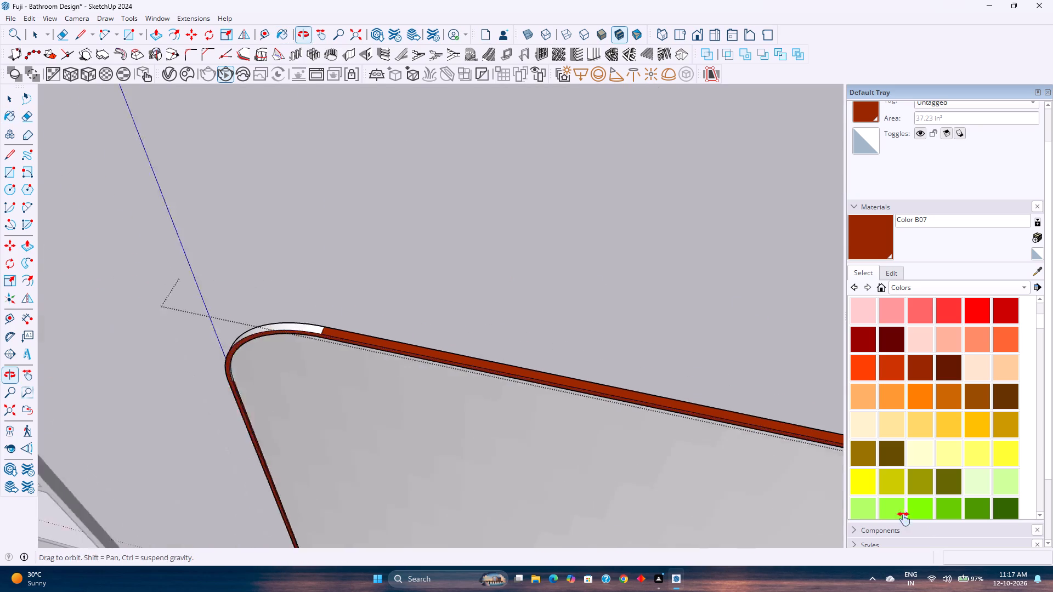
middle_click_drag(904, 519, 940, 525, "shift")
scroll(497, 378, "up", 4)
left_click(502, 358)
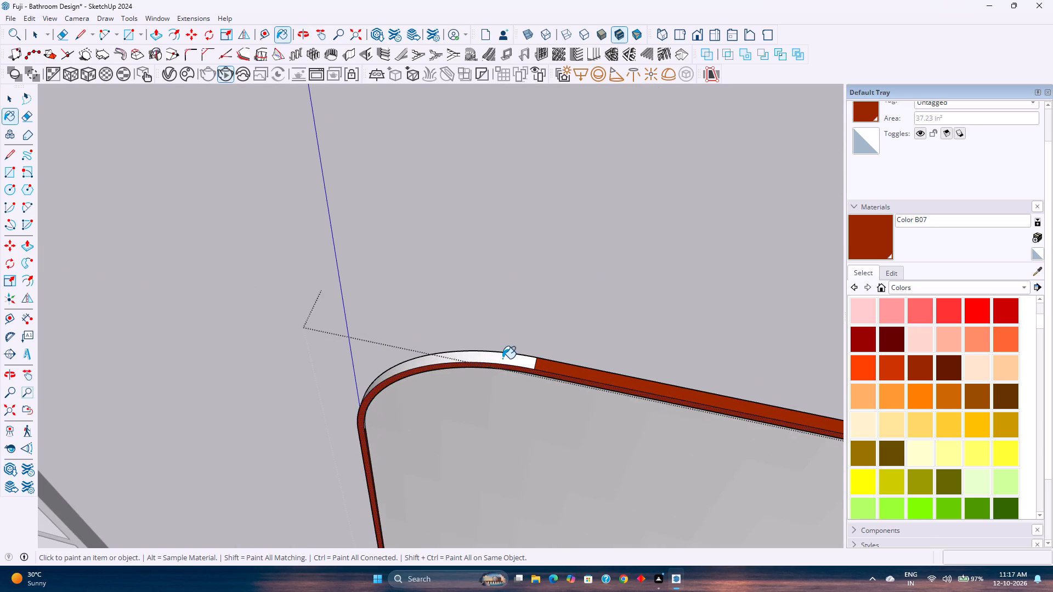
Paint the outer rim of the mirror frame's straight left side with Color B07.
middle_click_drag(474, 374, 697, 344)
middle_click_drag(487, 422, 531, 368)
scroll(522, 384, "down", 4)
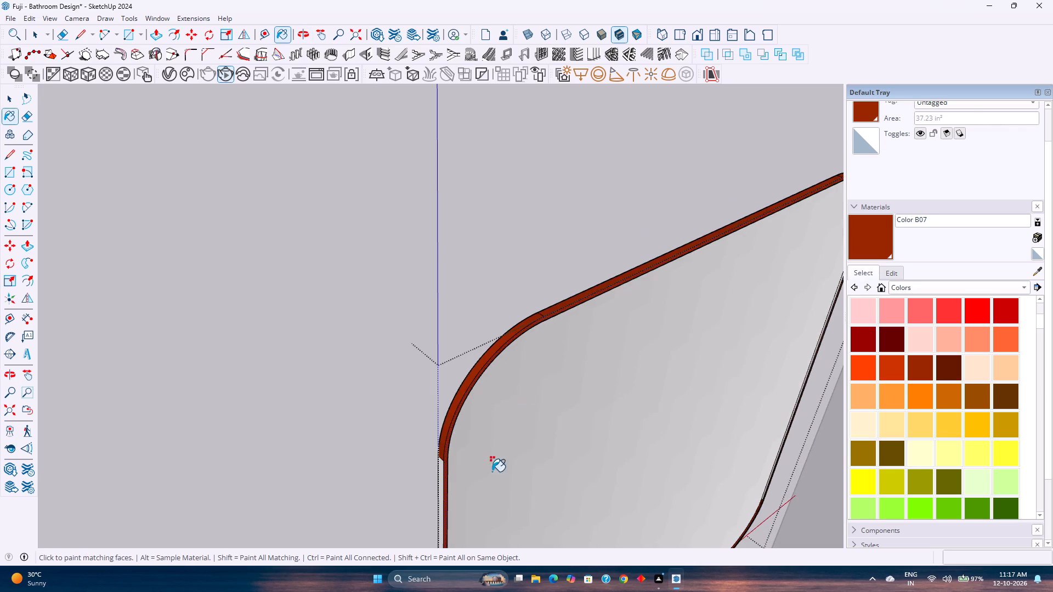
middle_click_drag(492, 471, 509, 385, "shift")
scroll(437, 423, "up", 4)
left_click(471, 405)
Paint the narrow grey rear face behind the mirror frame's outer rim with Color B07.
scroll(475, 406, "down", 4)
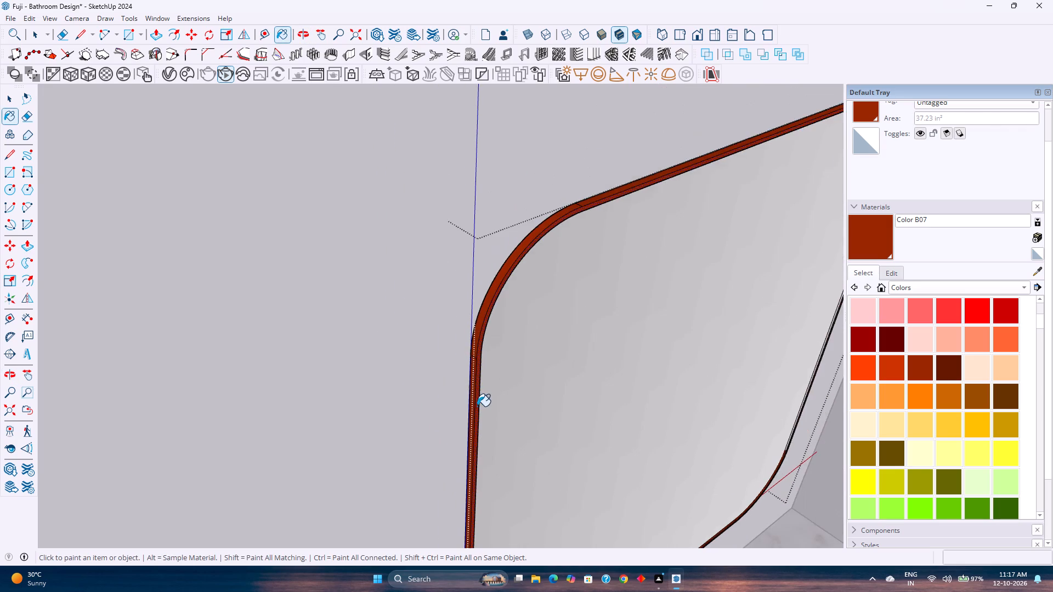
middle_click_drag(477, 406, 697, 406)
scroll(483, 238, "up", 5)
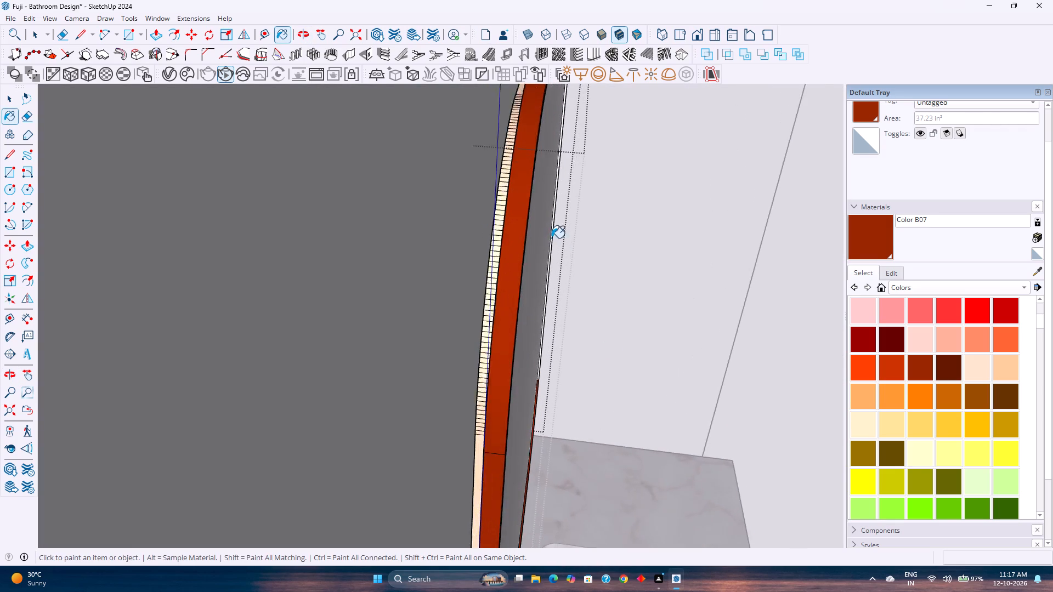
scroll(551, 238, "up", 8)
middle_click_drag(439, 253, 515, 251)
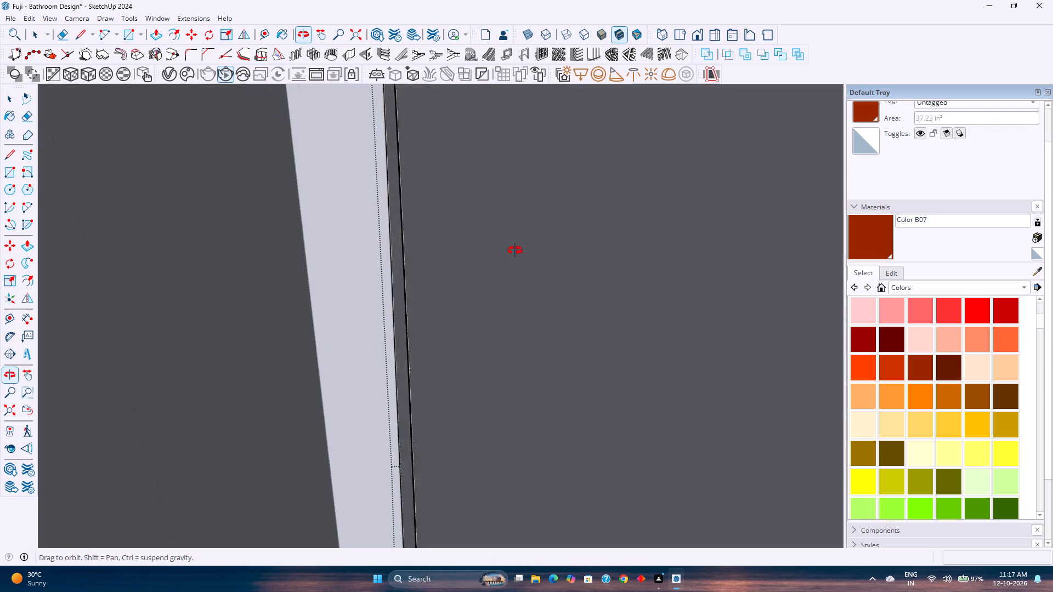
middle_click_drag(515, 251, 492, 258)
scroll(461, 252, "up", 12)
middle_click_drag(421, 266, 466, 257)
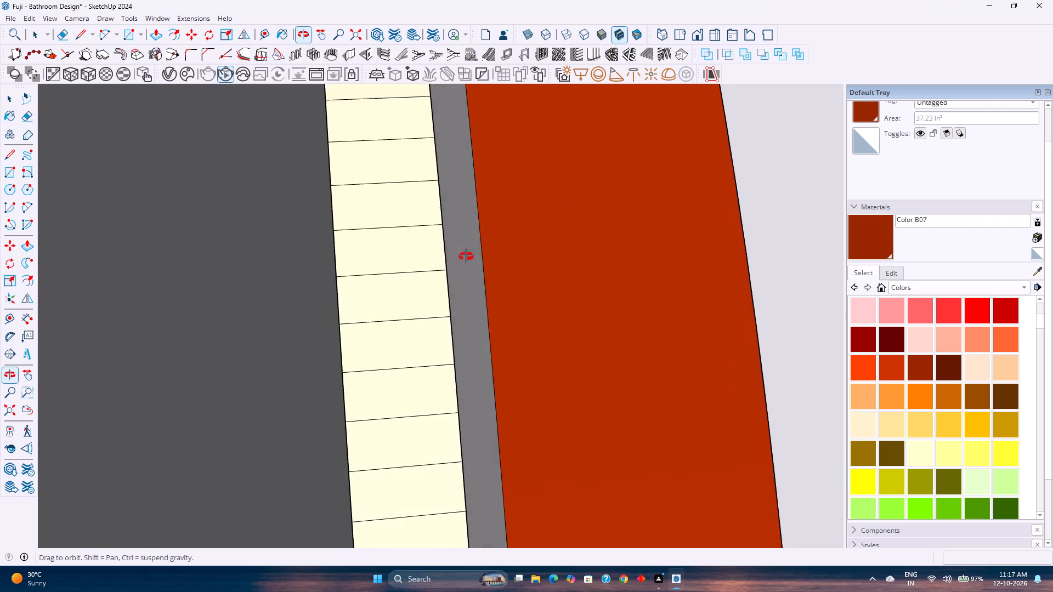
middle_click_drag(466, 257, 467, 261)
left_click(478, 255)
Paint the inner rim of the mirror frame's upper-right rounded corner and straight right side with Color B07.
scroll(478, 255, "down", 4)
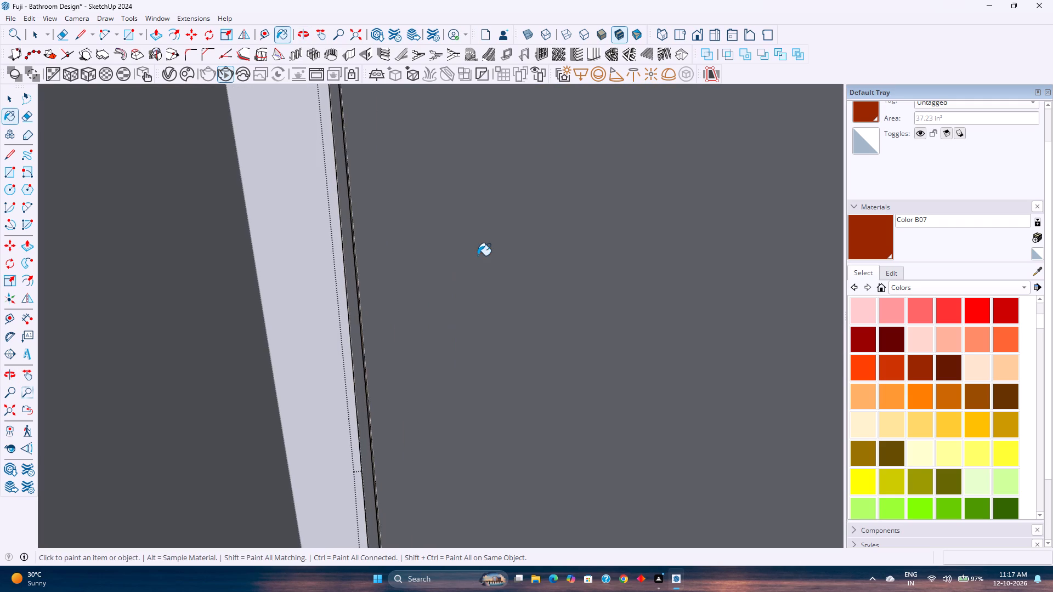
scroll(478, 255, "down", 3)
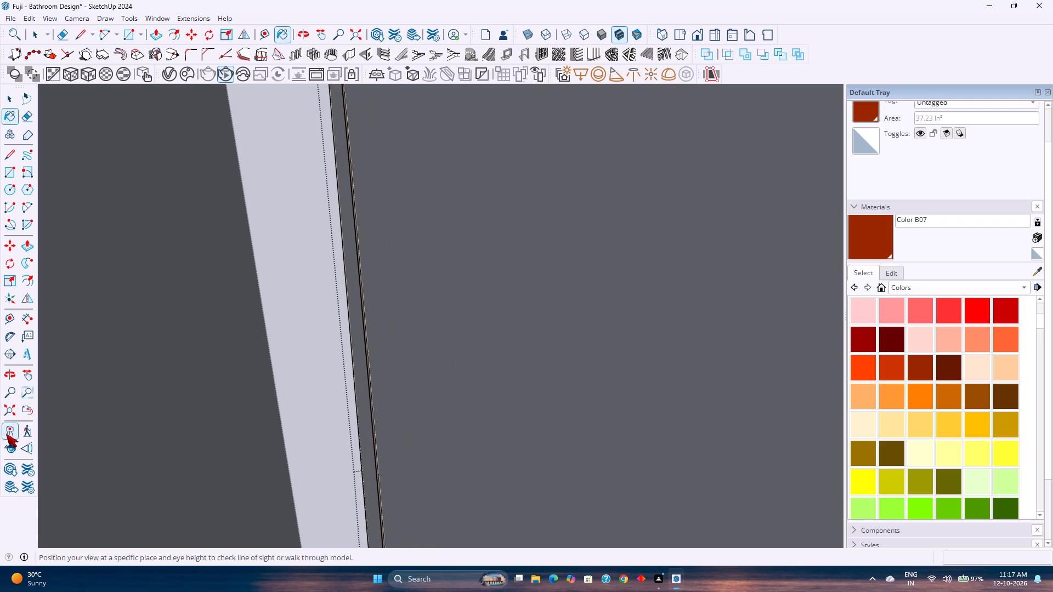
left_click(6, 411)
middle_click_drag(247, 396, 110, 422)
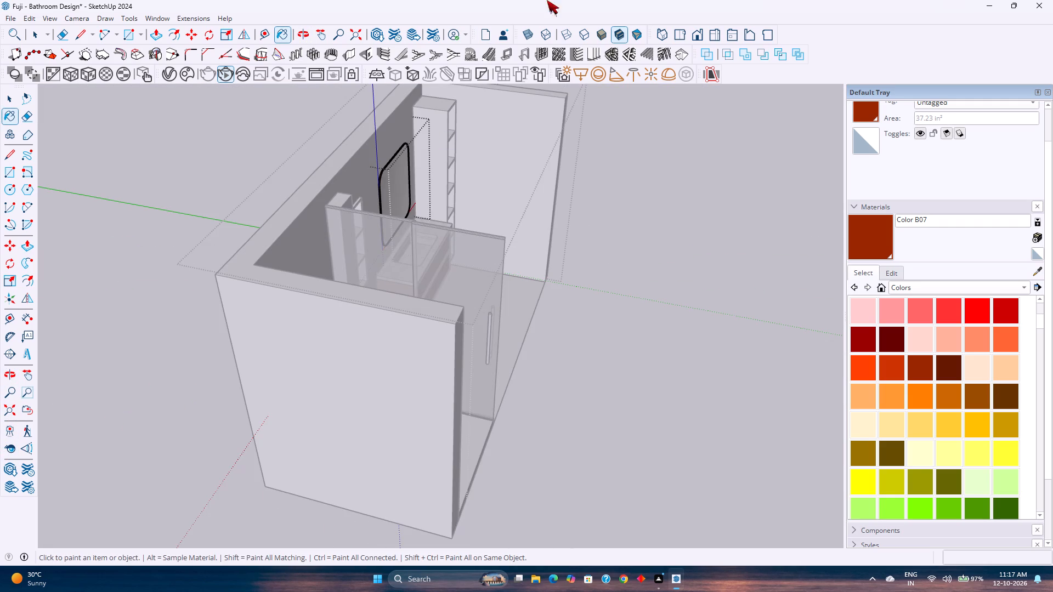
scroll(456, 144, "up", 2)
scroll(377, 163, "up", 14)
middle_click_drag(421, 147, 424, 153)
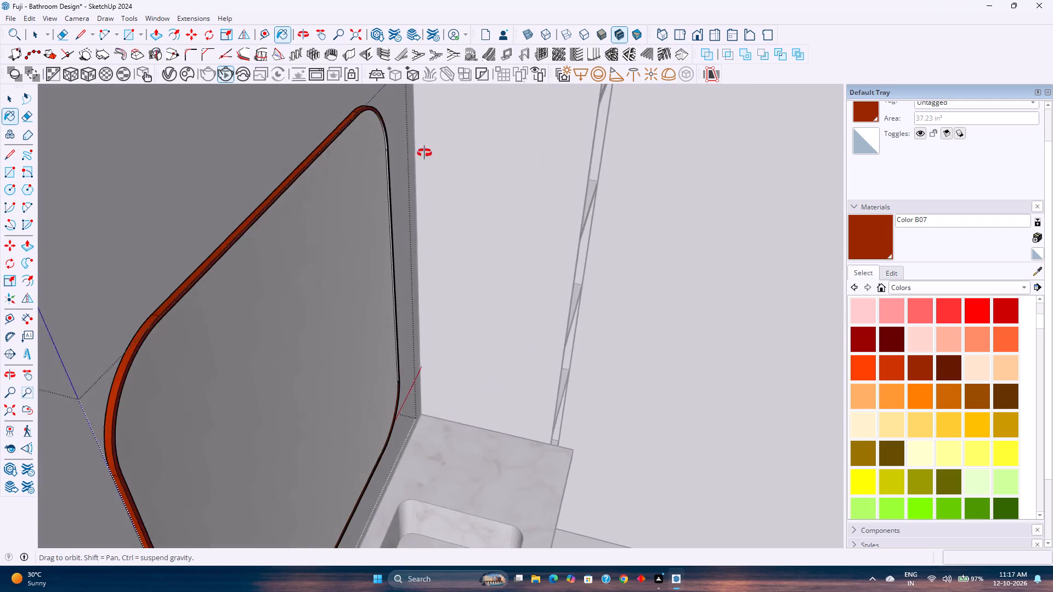
middle_click_drag(424, 153, 390, 202)
scroll(344, 270, "up", 13)
middle_click_drag(308, 328, 375, 212)
left_click(309, 241)
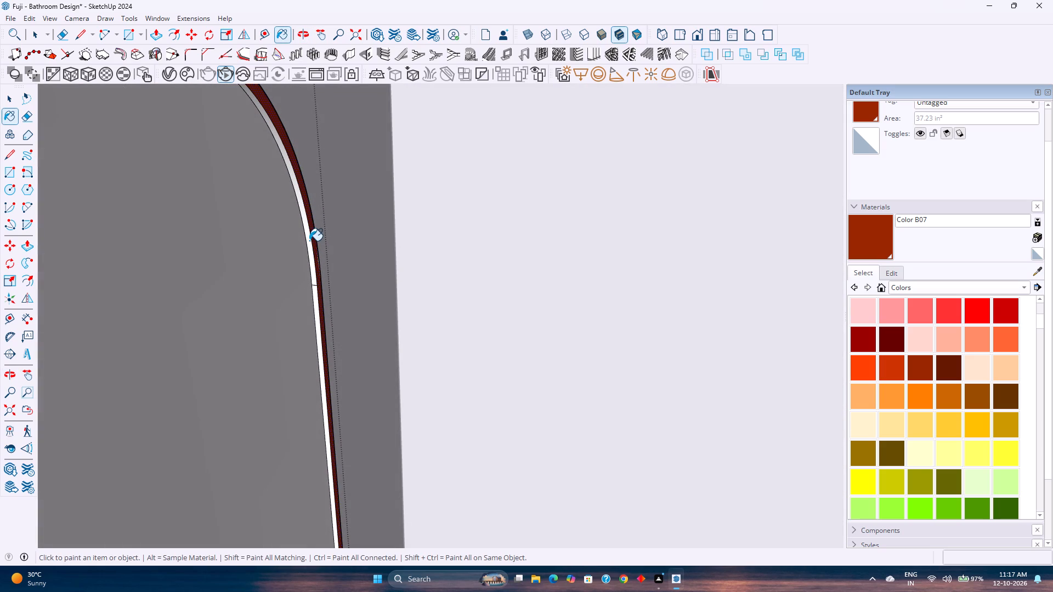
left_click(316, 321)
Paint the outer rim of the mirror frame's straight right side with Color B07.
middle_click_drag(344, 306, 346, 306, "shift")
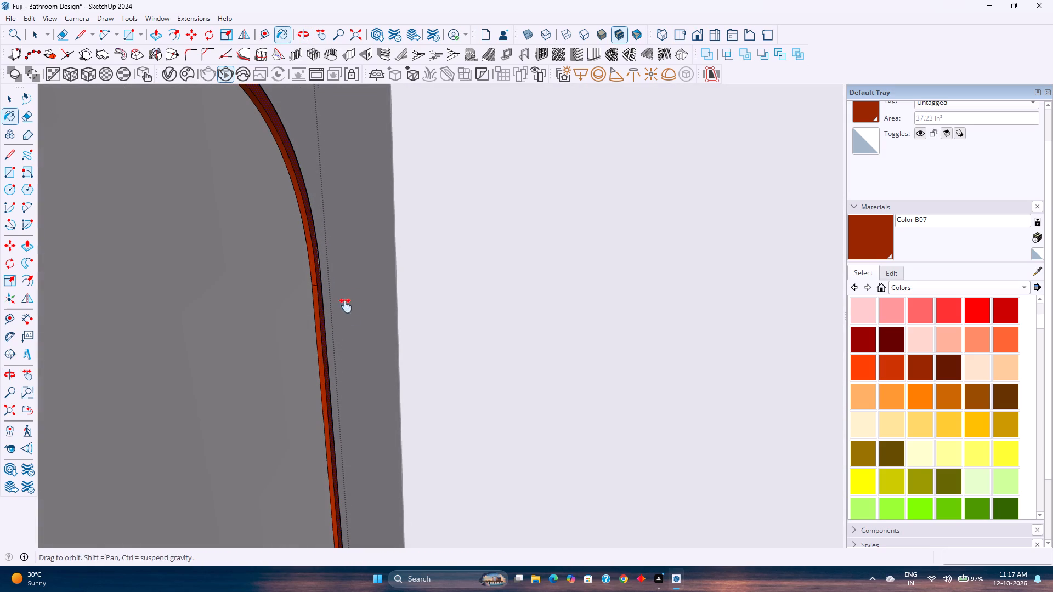
middle_click_drag(346, 306, 355, 339, "shift")
middle_click_drag(355, 339, 119, 365)
scroll(241, 317, "up", 6)
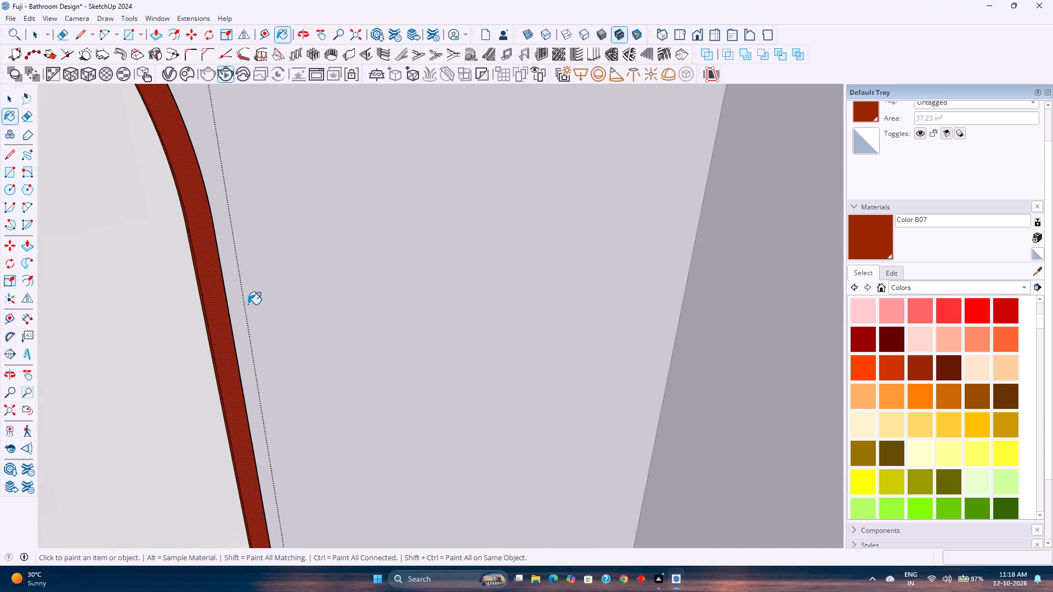
scroll(248, 304, "up", 11)
middle_click_drag(247, 302, 139, 363)
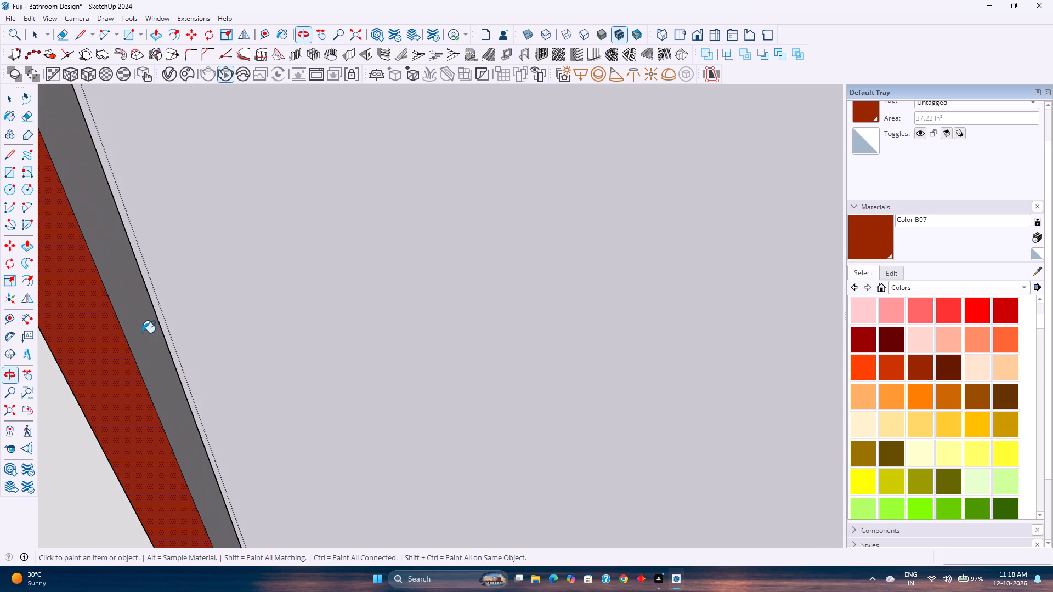
left_click(144, 323)
Inspect the mirror frame's back, outer rim and corners all around for faces still missing Color B07.
middle_click_drag(190, 314, 7, 391)
scroll(189, 315, "up", 2)
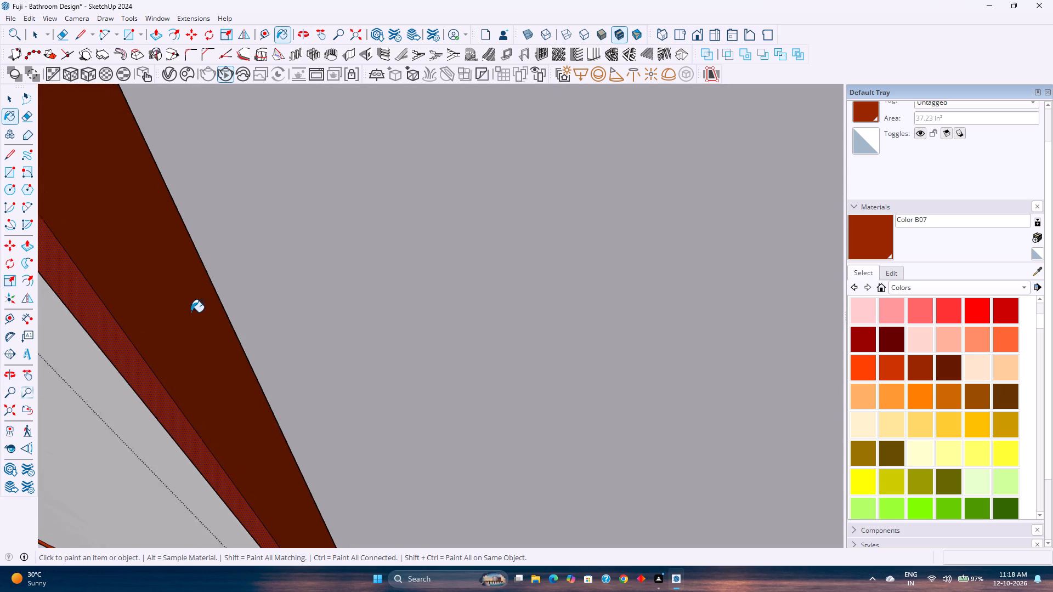
scroll(191, 312, "up", 15)
middle_click_drag(226, 286, 162, 349)
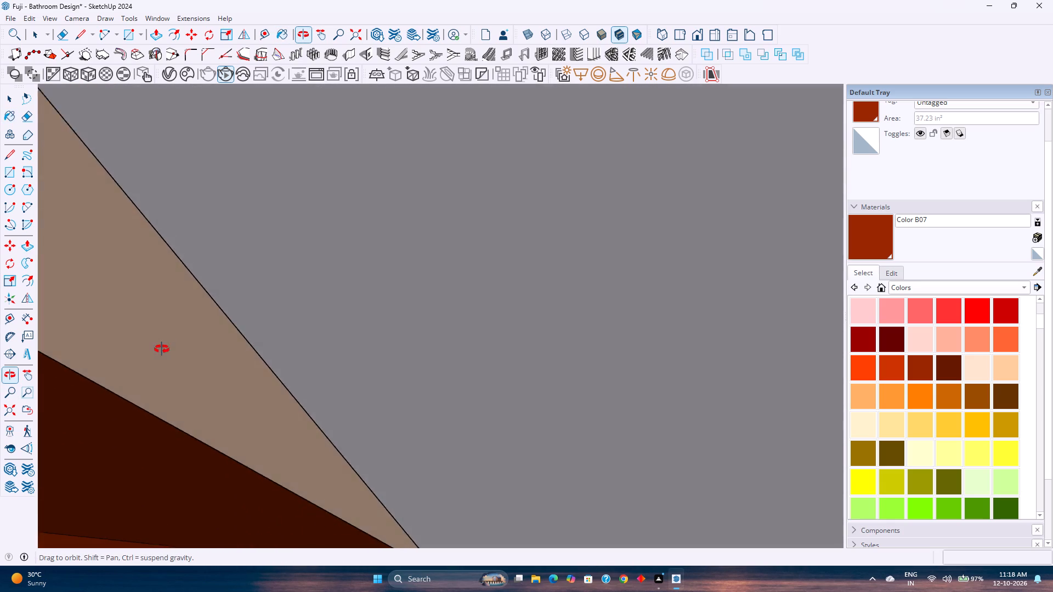
middle_click_drag(162, 349, 297, 291)
scroll(299, 291, "down", 20)
scroll(299, 291, "down", 6)
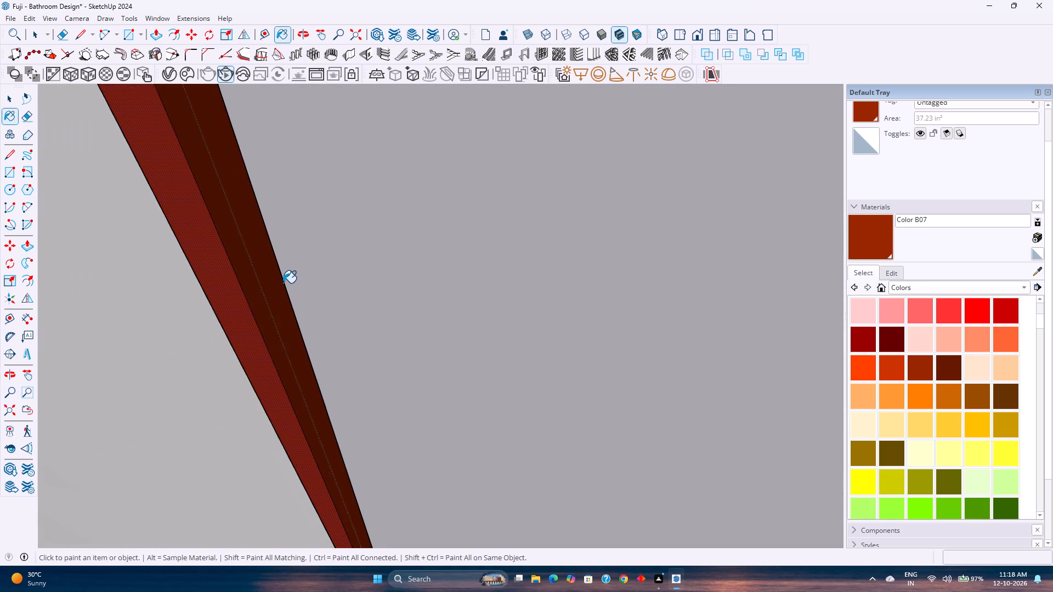
scroll(283, 283, "down", 9)
middle_click_drag(269, 286, 474, 205, "shift")
scroll(474, 204, "down", 4)
middle_click_drag(461, 210, 763, 381, "shift")
scroll(765, 378, "down", 1, "shift")
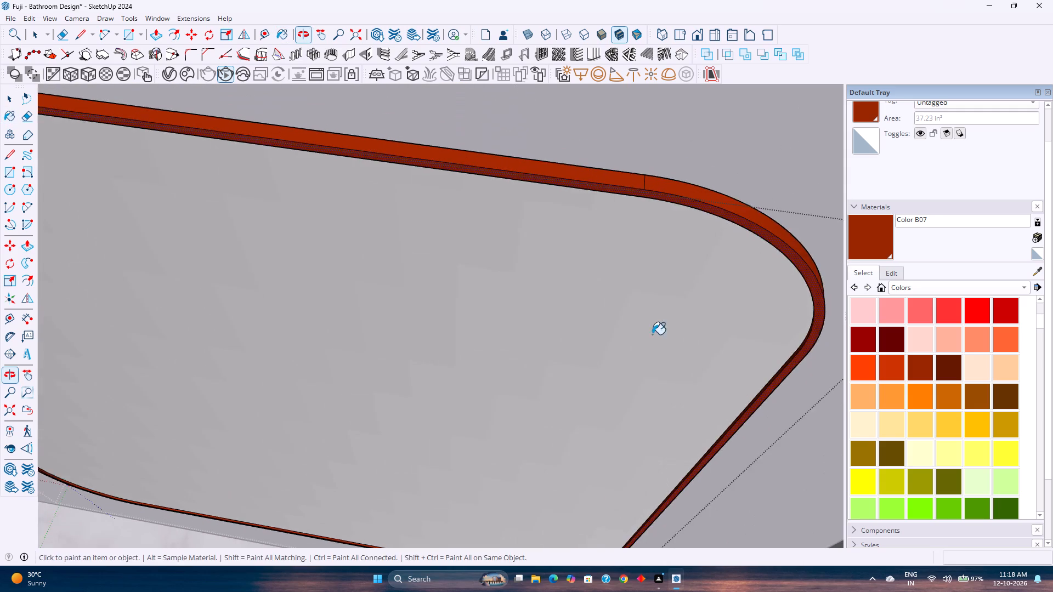
scroll(652, 334, "down", 1, "shift")
middle_click_drag(531, 298, 740, 332, "shift")
middle_click_drag(376, 324, 544, 258)
scroll(544, 258, "down", 1, "shift")
middle_click_drag(544, 260, 607, 320, "shift")
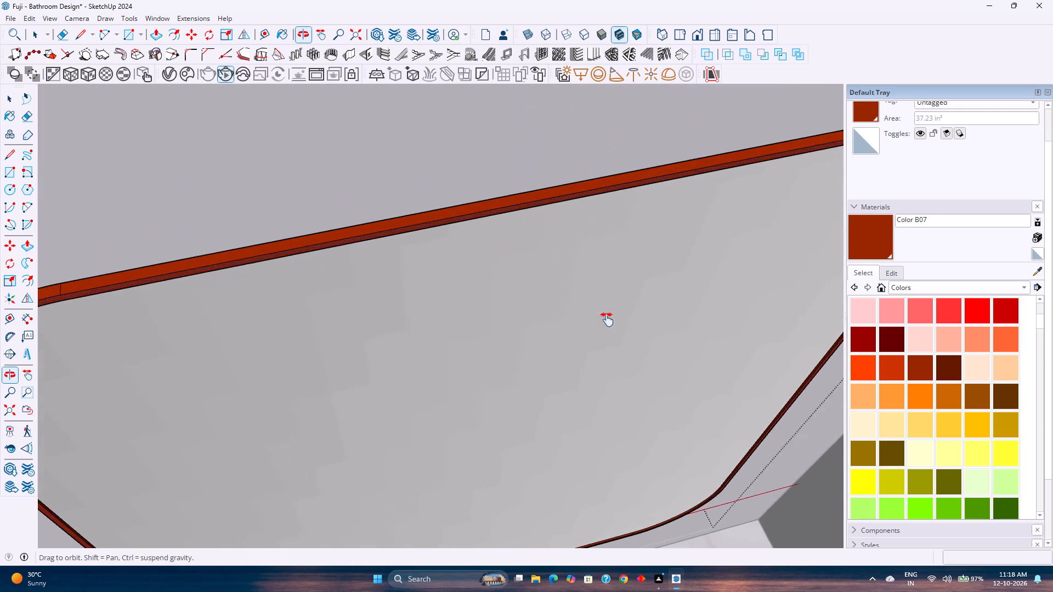
middle_click_drag(607, 320, 622, 324, "shift")
middle_click_drag(551, 329, 588, 241)
scroll(594, 234, "down", 8)
middle_click_drag(558, 357, 644, 383, "shift")
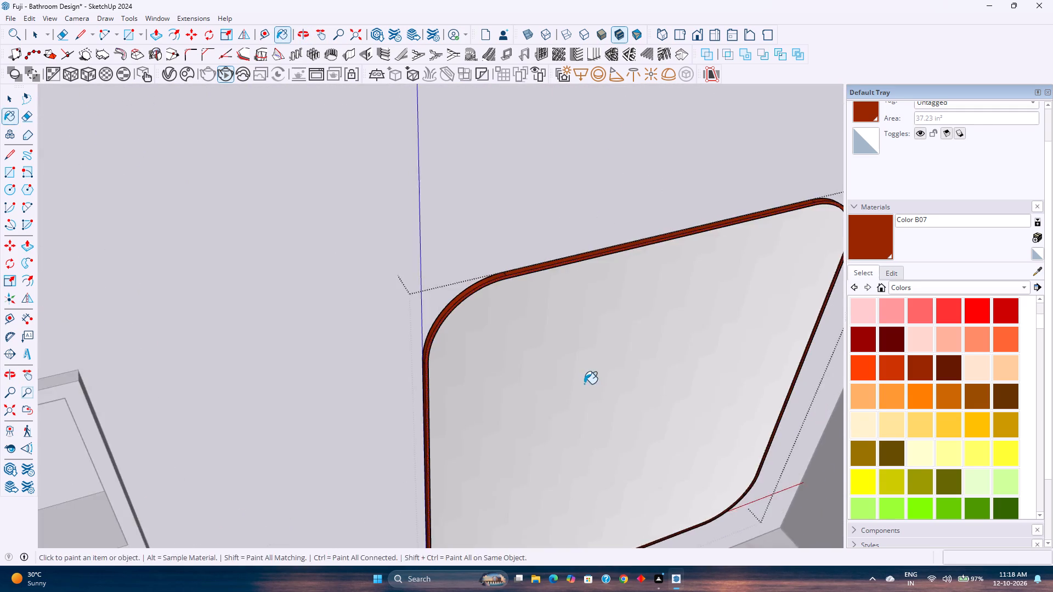
Paint the inner rim of the mirror frame's upper-left rounded corner and straight top run with Color B07.
middle_click_drag(582, 382, 292, 277)
scroll(430, 315, "up", 5)
middle_click_drag(450, 321, 475, 387, "shift")
scroll(394, 381, "up", 7)
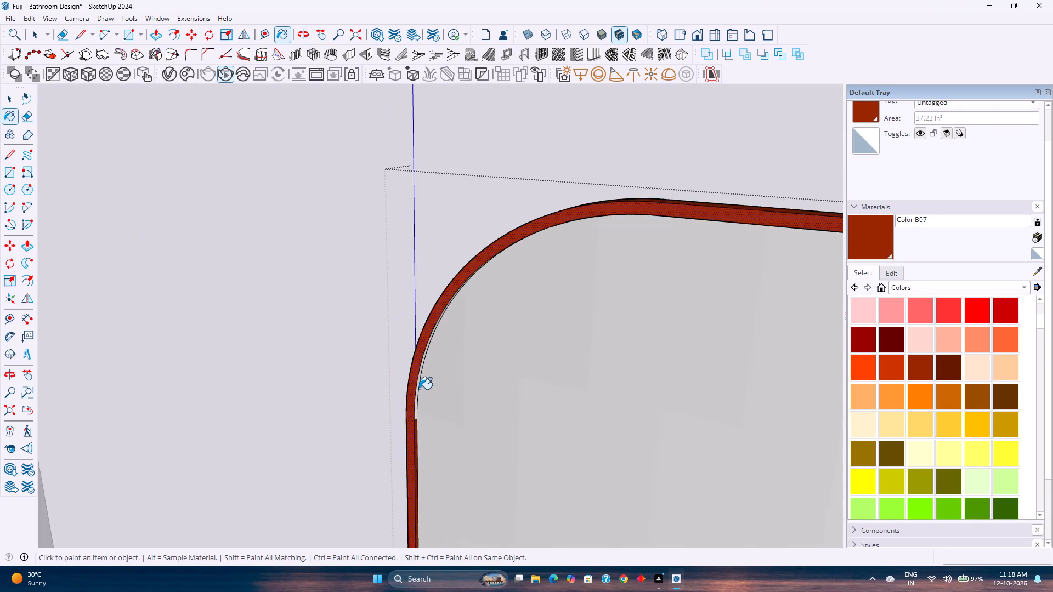
scroll(419, 389, "up", 9)
left_click(413, 402)
scroll(417, 396, "down", 4)
middle_click_drag(578, 331, 565, 340, "shift")
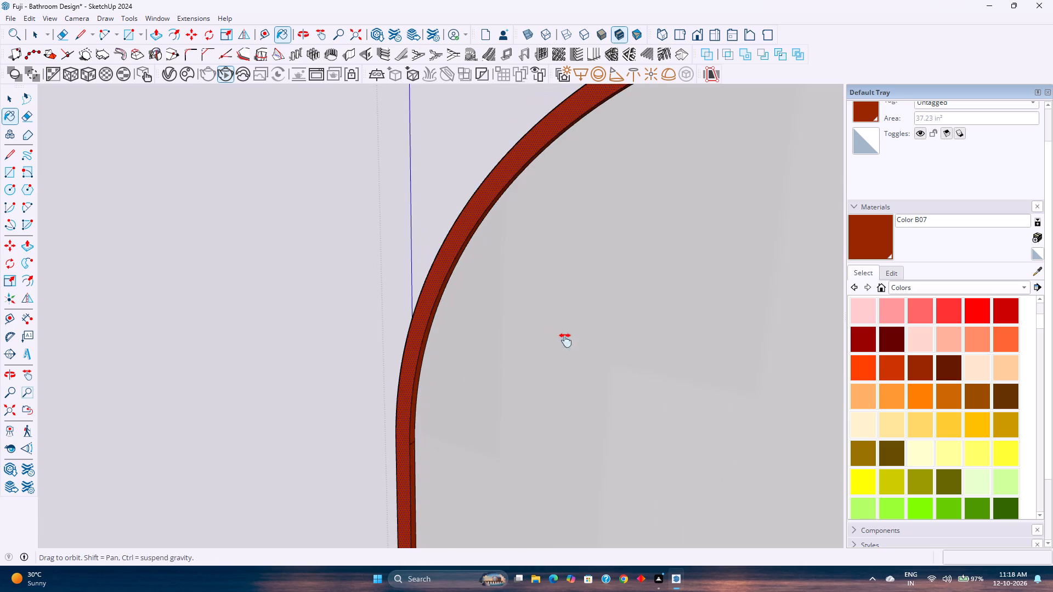
middle_click_drag(565, 340, 439, 455, "shift")
middle_click_drag(440, 453, 499, 298)
middle_click_drag(607, 284, 329, 424, "shift")
middle_click_drag(515, 325, 515, 273)
scroll(518, 256, "up", 3)
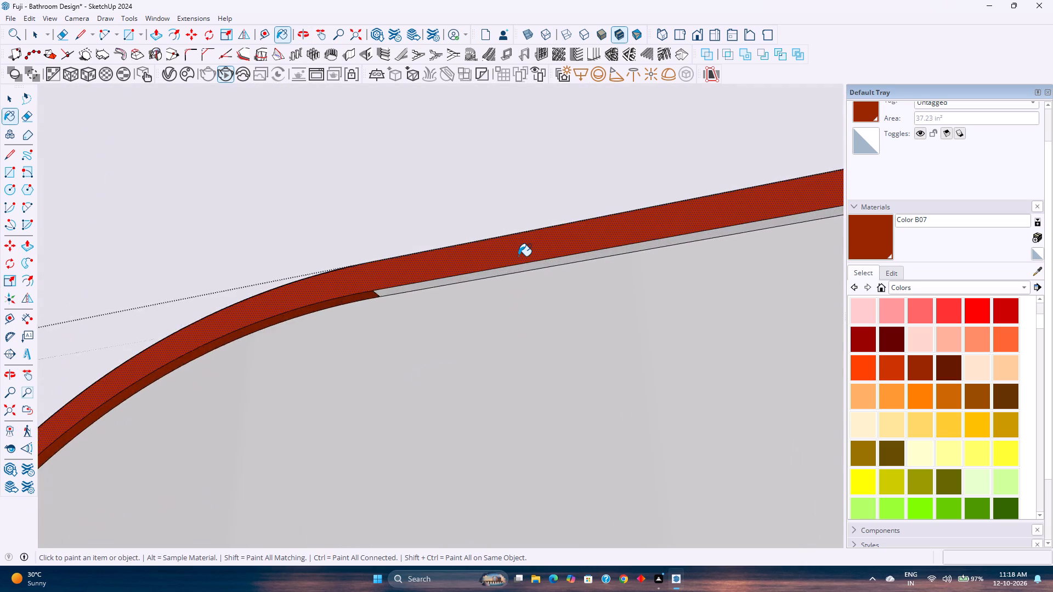
scroll(518, 256, "up", 9)
left_click(516, 276)
Leave the Paint Bucket tool and close the mirror group's editing.
key("space")
scroll(514, 275, "down", 6)
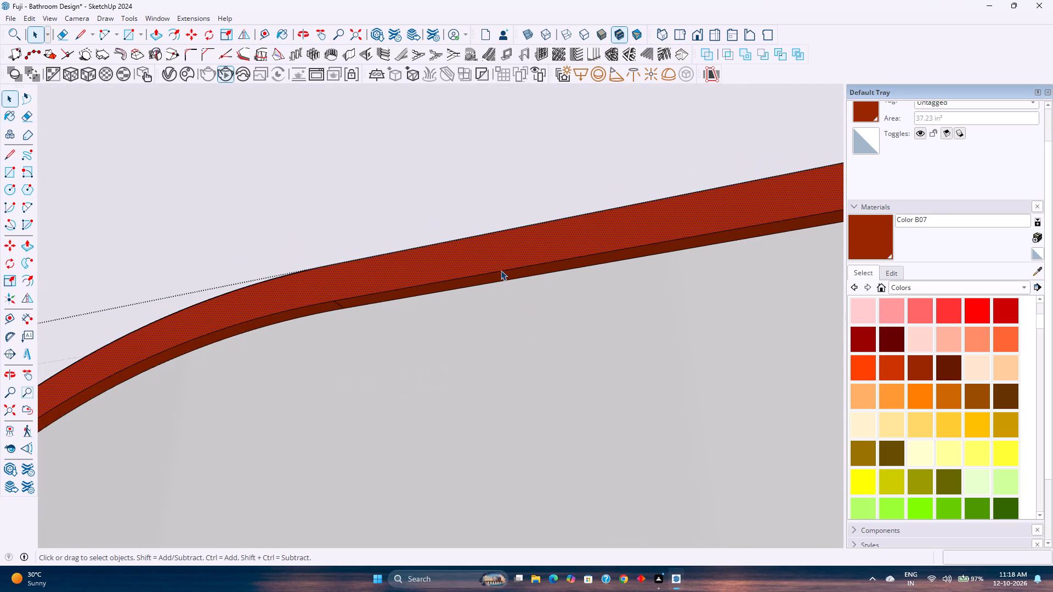
left_click(4, 418)
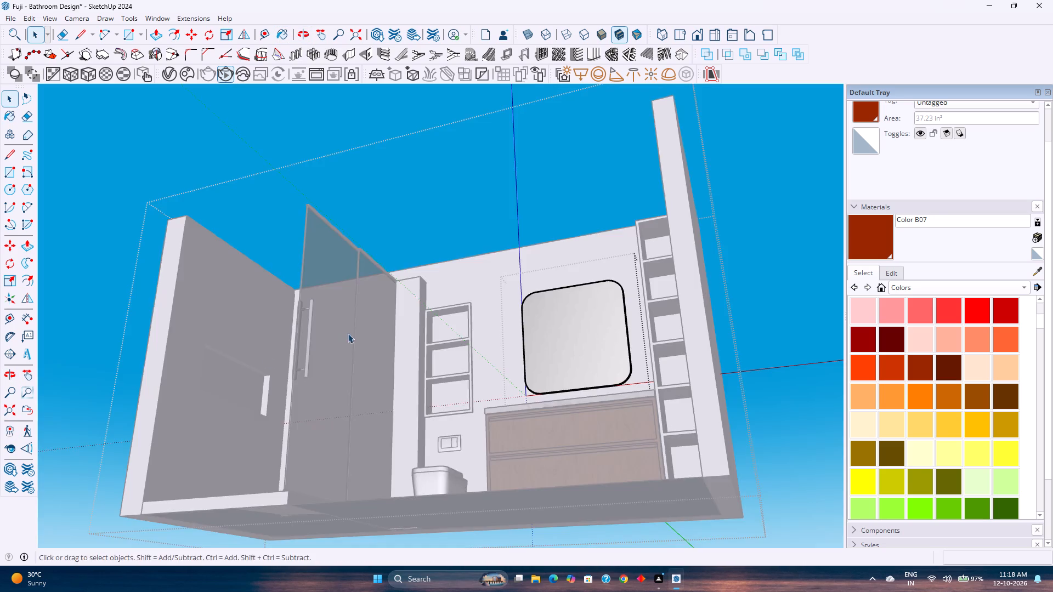
middle_click_drag(353, 336, 382, 432)
key("Escape")
Edit Color B07 on the mirror frame, darkening it to an HLS lightness of 23.
scroll(569, 343, "up", 5)
middle_click_drag(568, 343, 632, 394)
scroll(625, 354, "up", 3)
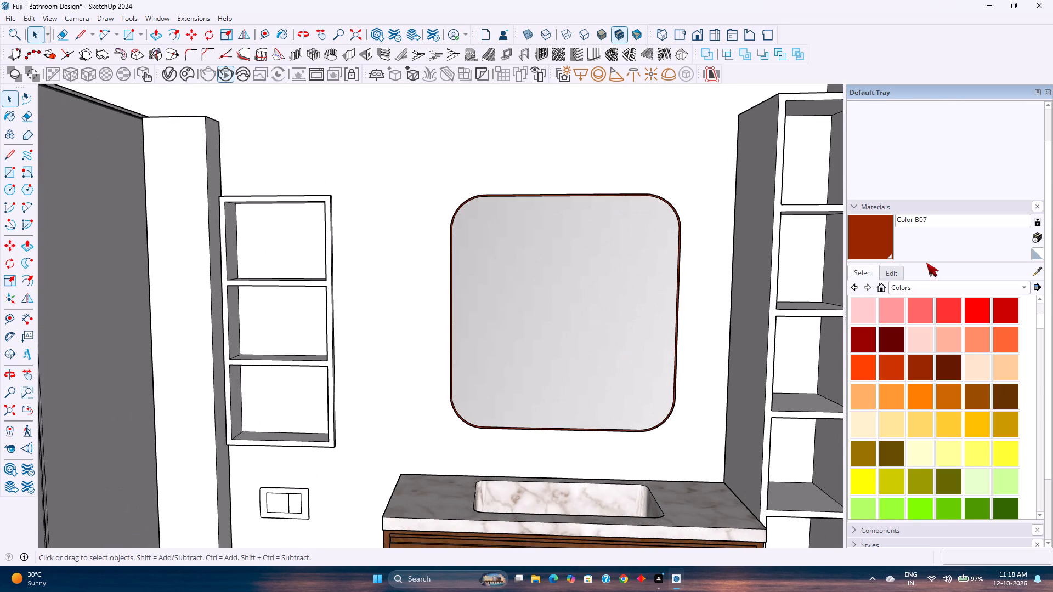
left_click(897, 272)
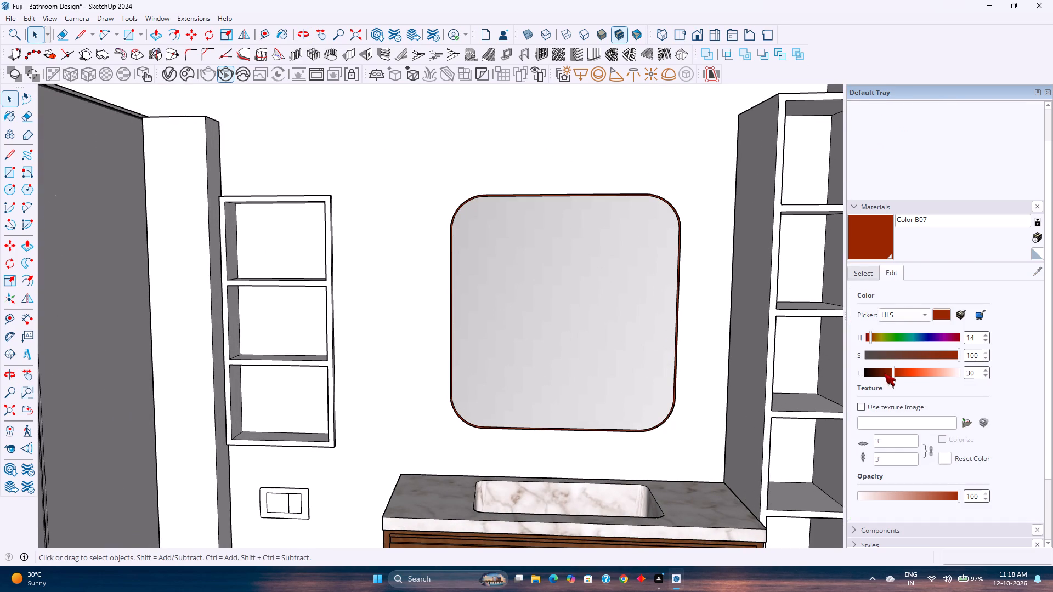
left_click_drag(892, 368, 886, 375)
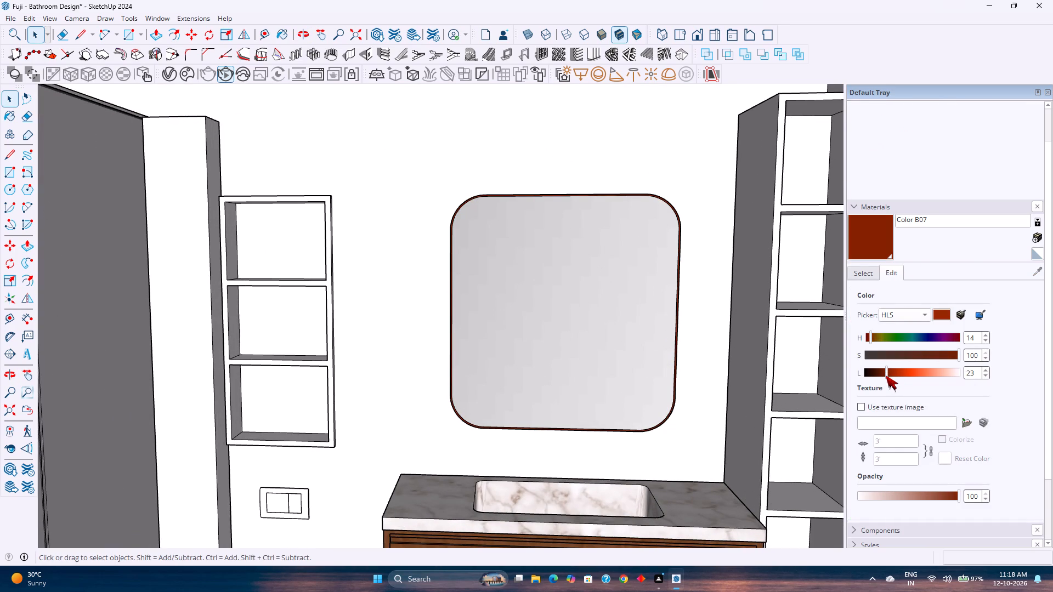
Darken Color B07 slightly further to an HLS lightness of 22.
left_click_drag(886, 375, 885, 377)
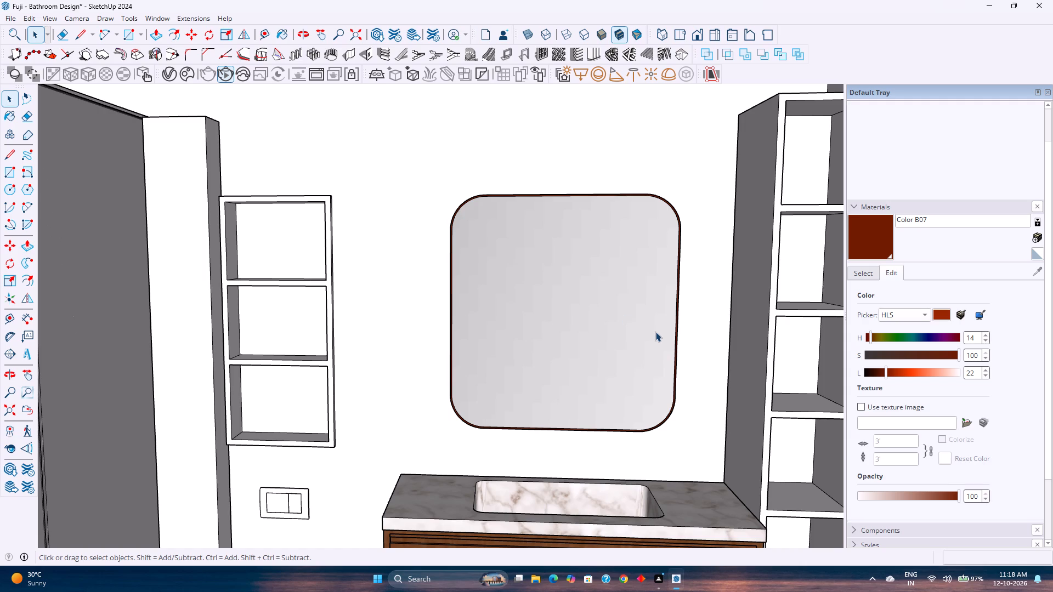
Review the darkened mirror frame within the whole bathroom, from the front and from above.
middle_click_drag(596, 383, 524, 339)
scroll(524, 339, "down", 5)
middle_click_drag(524, 339, 567, 358)
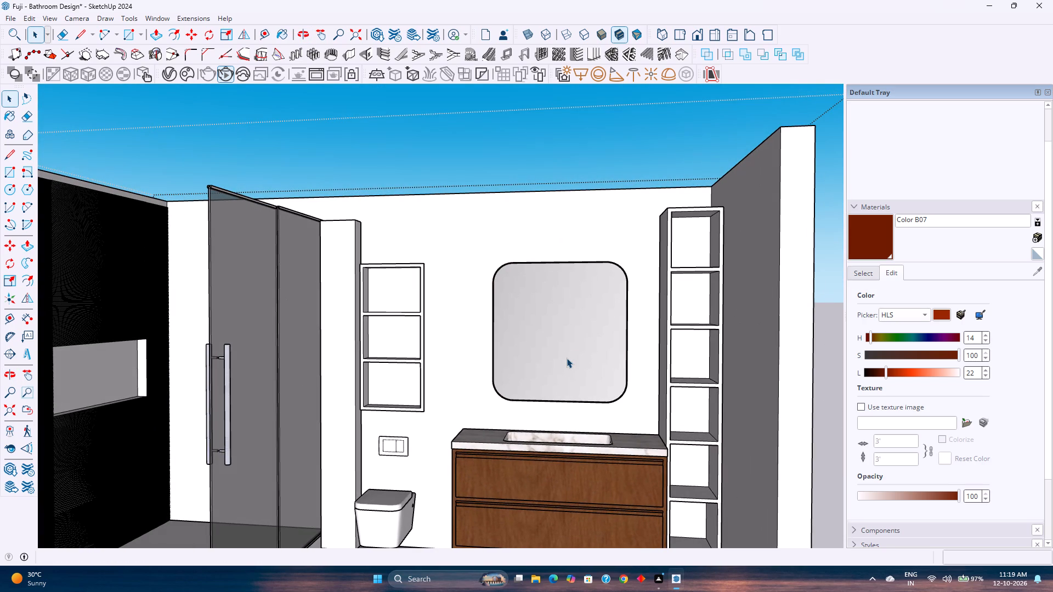
middle_click_drag(551, 360, 585, 365)
scroll(630, 357, "up", 3)
scroll(630, 357, "down", 3)
middle_click_drag(630, 357, 596, 363)
scroll(630, 357, "down", 5)
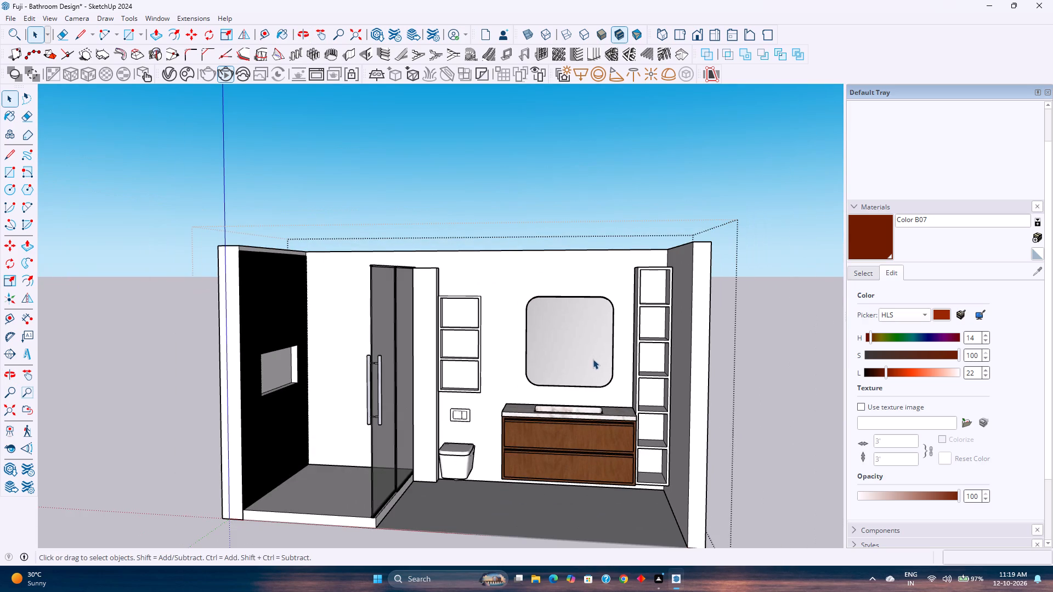
scroll(620, 363, "down", 1)
middle_click_drag(622, 365, 529, 525)
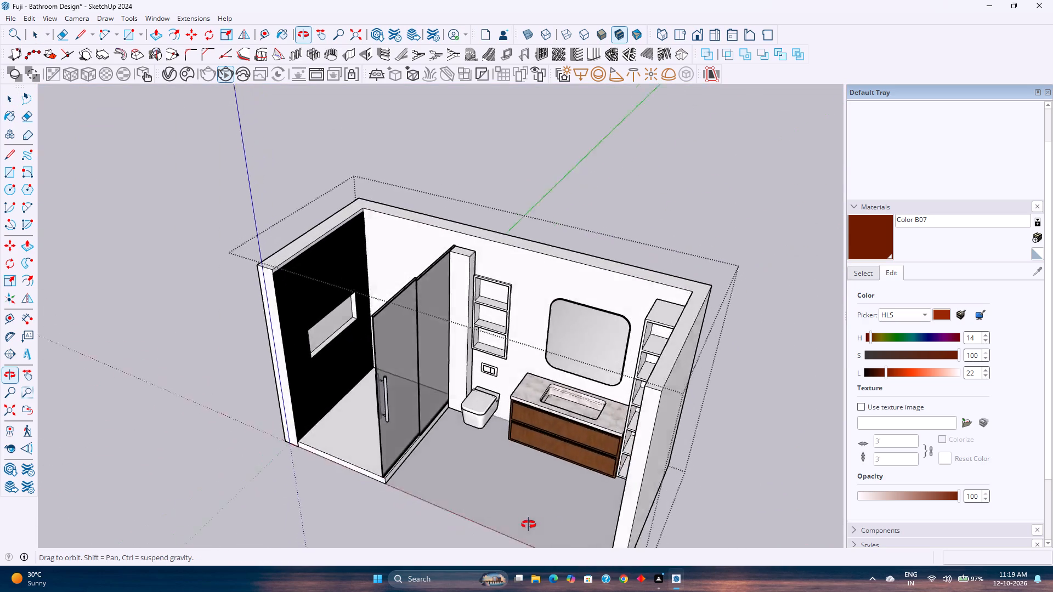
middle_click_drag(529, 525, 664, 347)
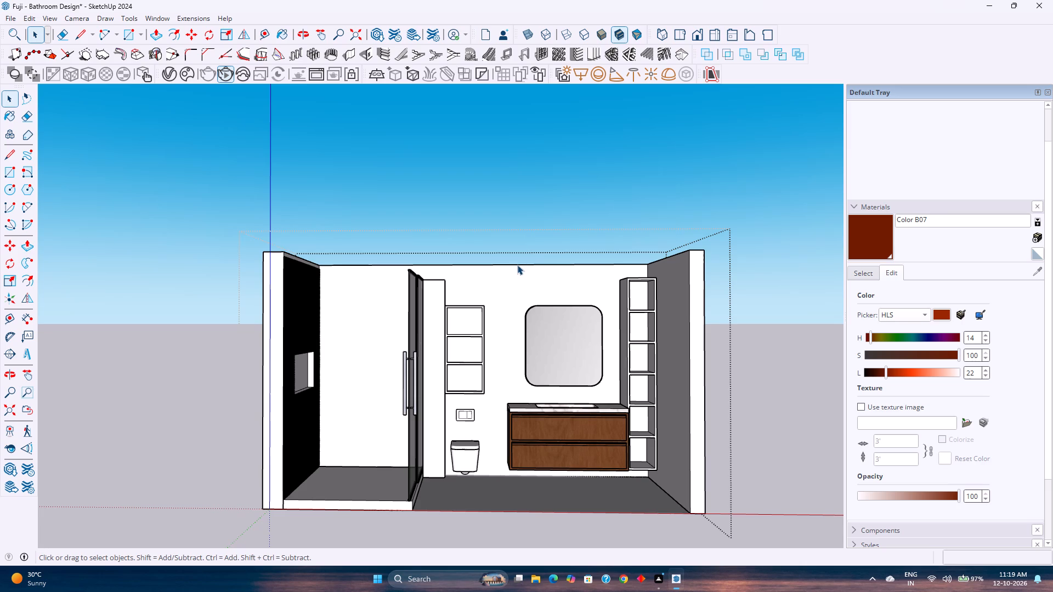
Examine the three-compartment wall shelf and the tall shelving unit on either side of the mirror, up close and from the front.
scroll(464, 301, "up", 7)
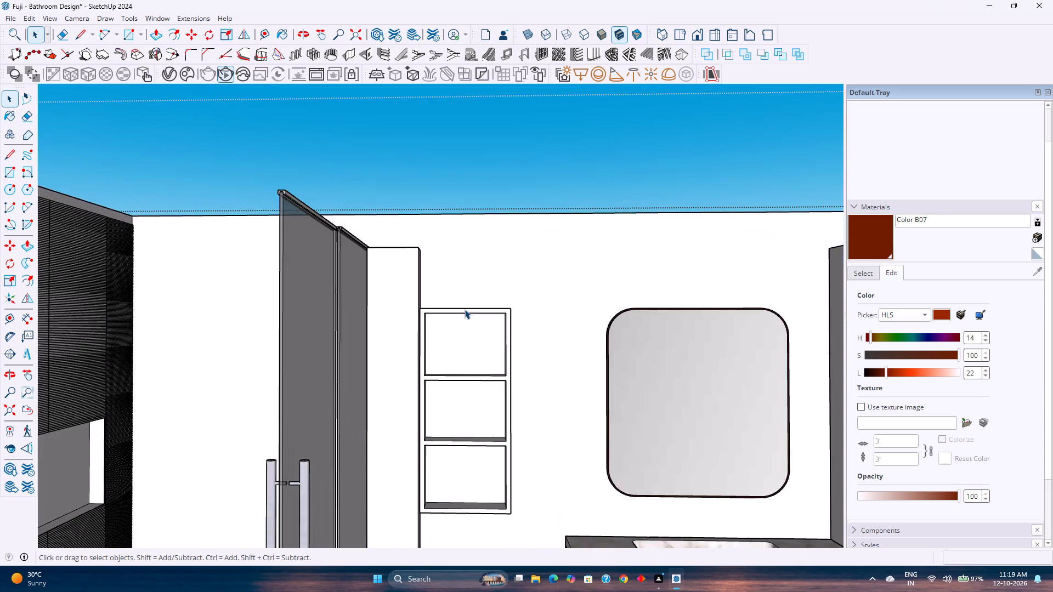
scroll(465, 309, "up", 8)
middle_click_drag(478, 331, 557, 270)
scroll(534, 320, "up", 3)
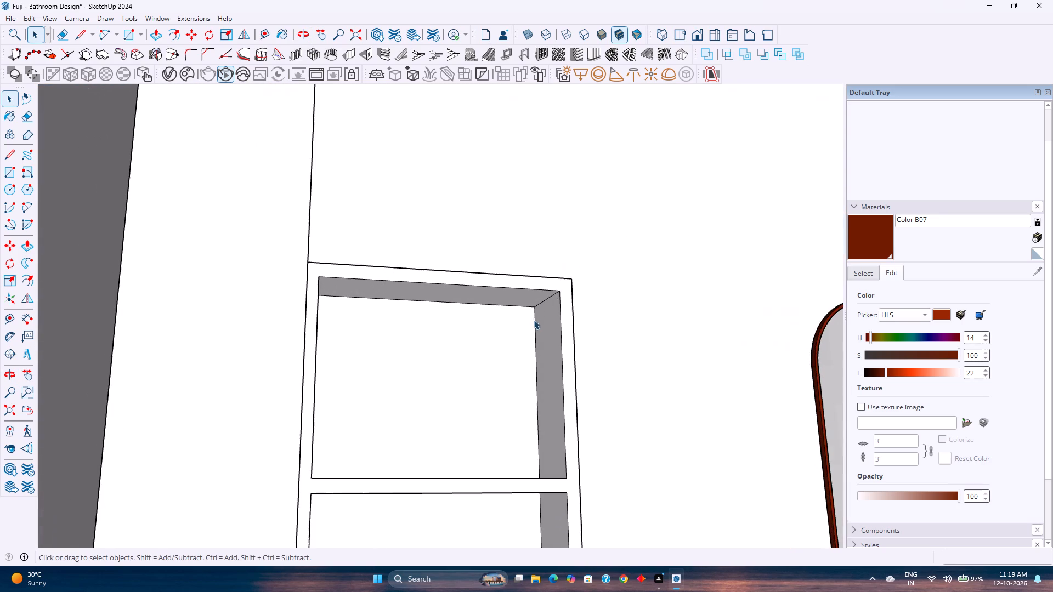
scroll(530, 309, "down", 7)
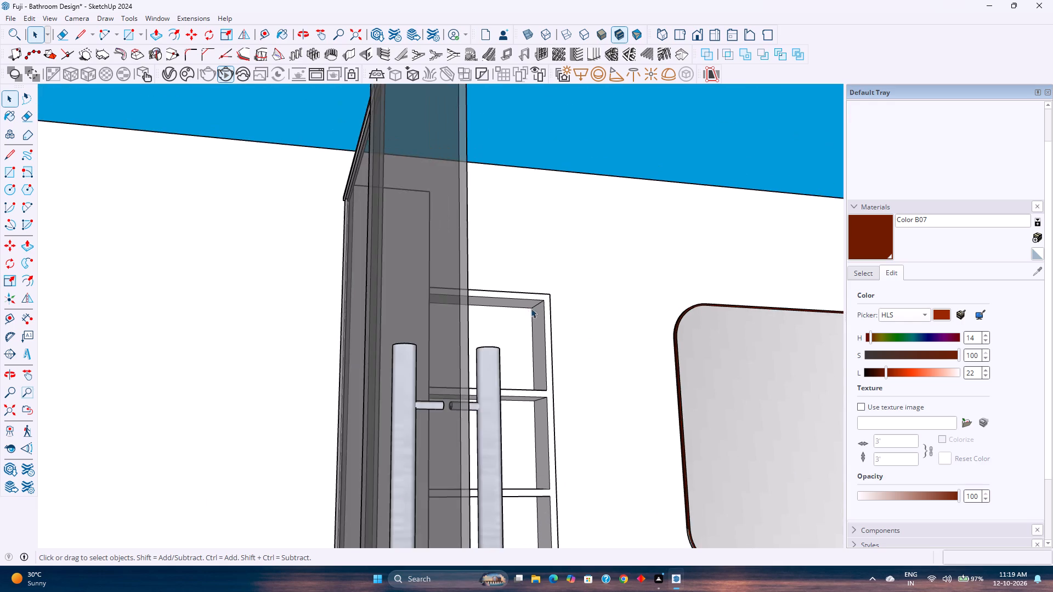
middle_click_drag(563, 308, 483, 329)
scroll(483, 329, "down", 9)
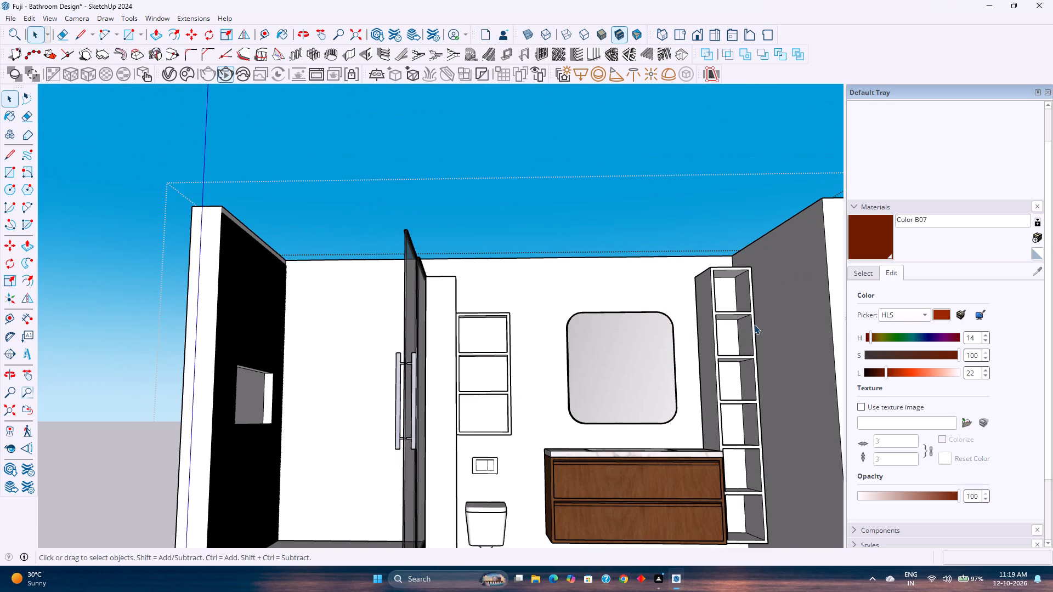
middle_click_drag(746, 326, 617, 378)
middle_click_drag(629, 348, 728, 275)
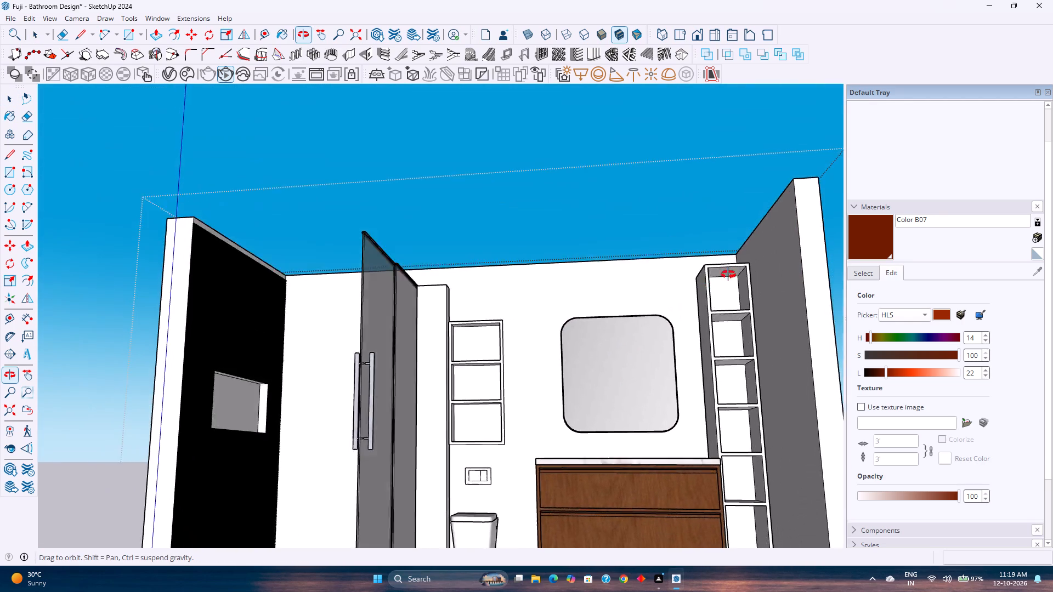
middle_click_drag(728, 275, 761, 306)
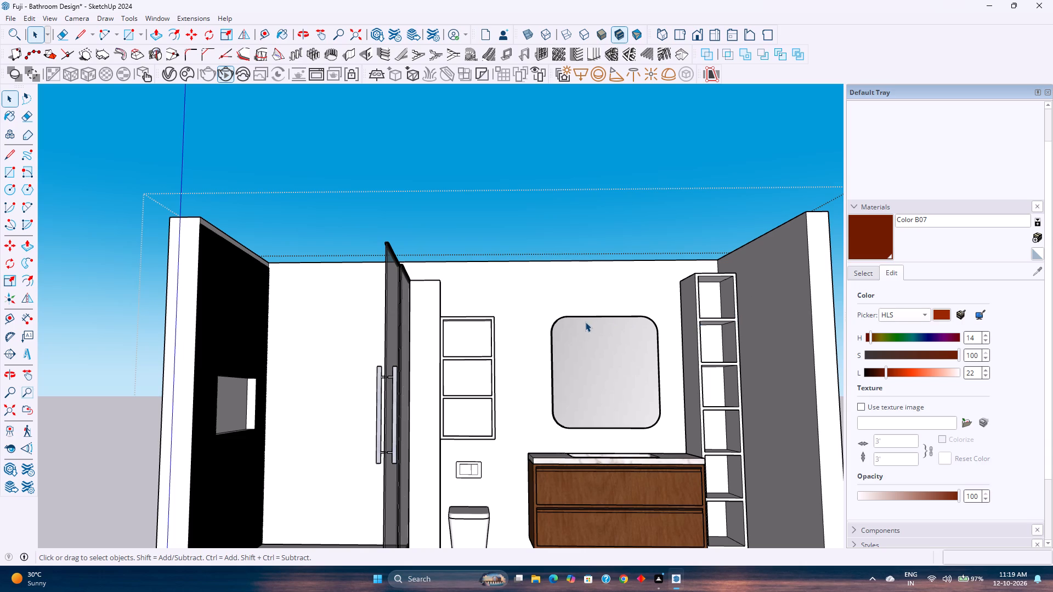
scroll(585, 322, "down", 4)
scroll(670, 401, "up", 2)
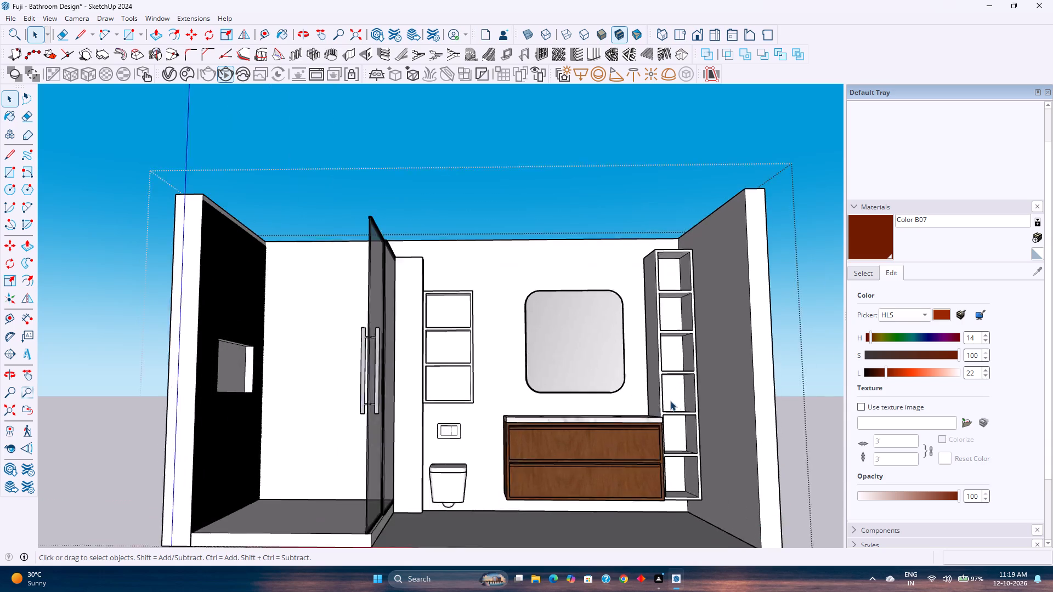
scroll(670, 401, "up", 14)
middle_click_drag(677, 370, 666, 355)
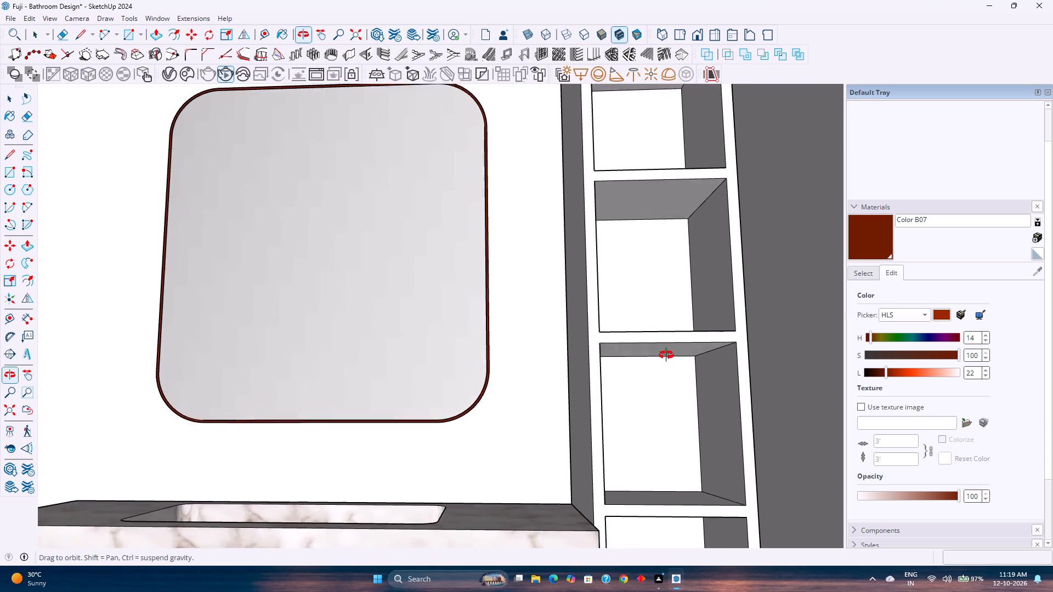
middle_click_drag(666, 355, 665, 333)
scroll(665, 333, "up", 11)
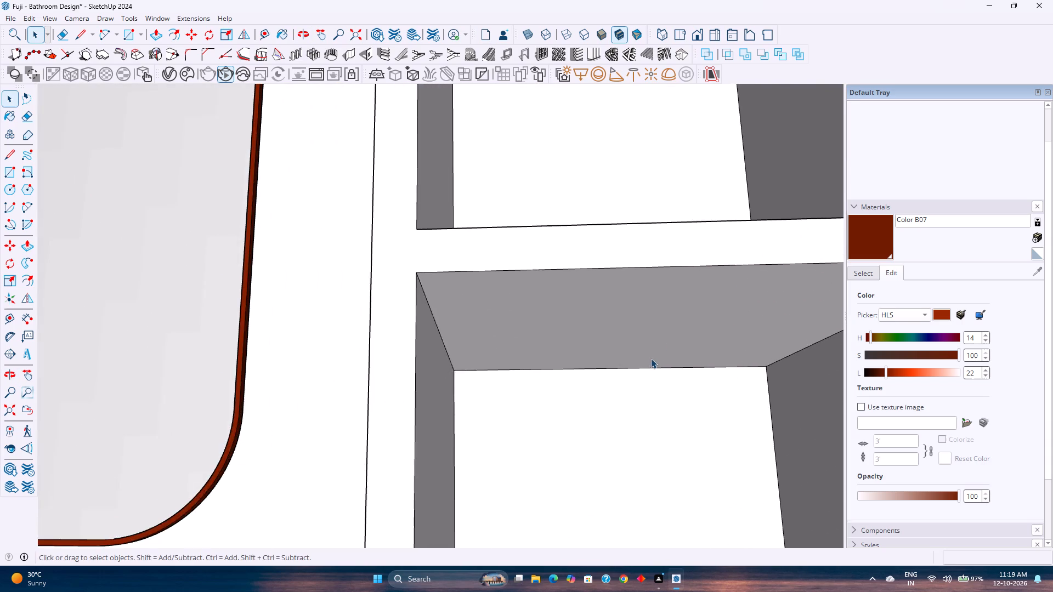
scroll(651, 358, "down", 19)
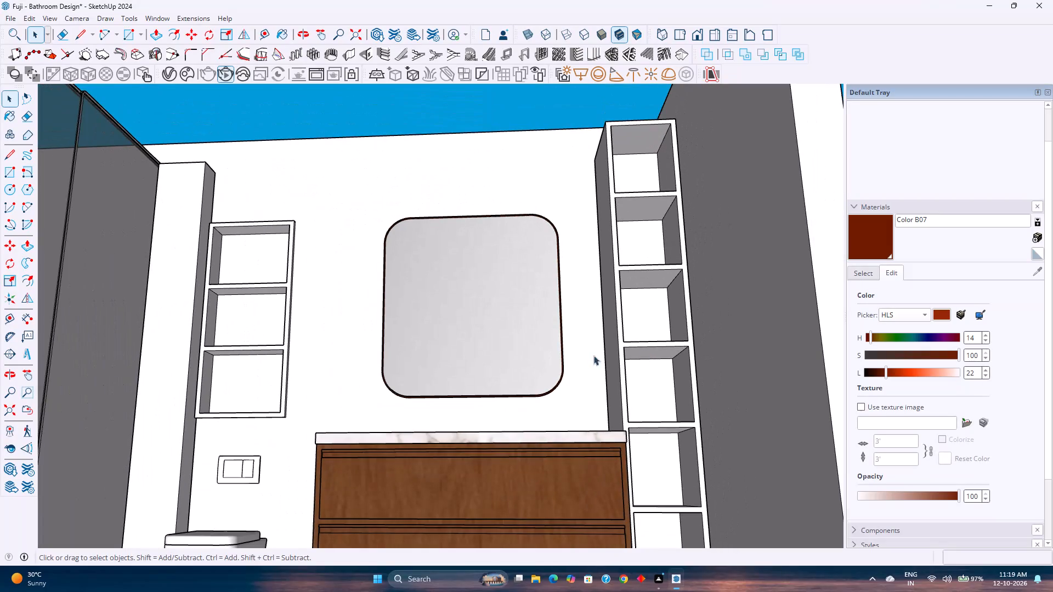
scroll(167, 341, "up", 2)
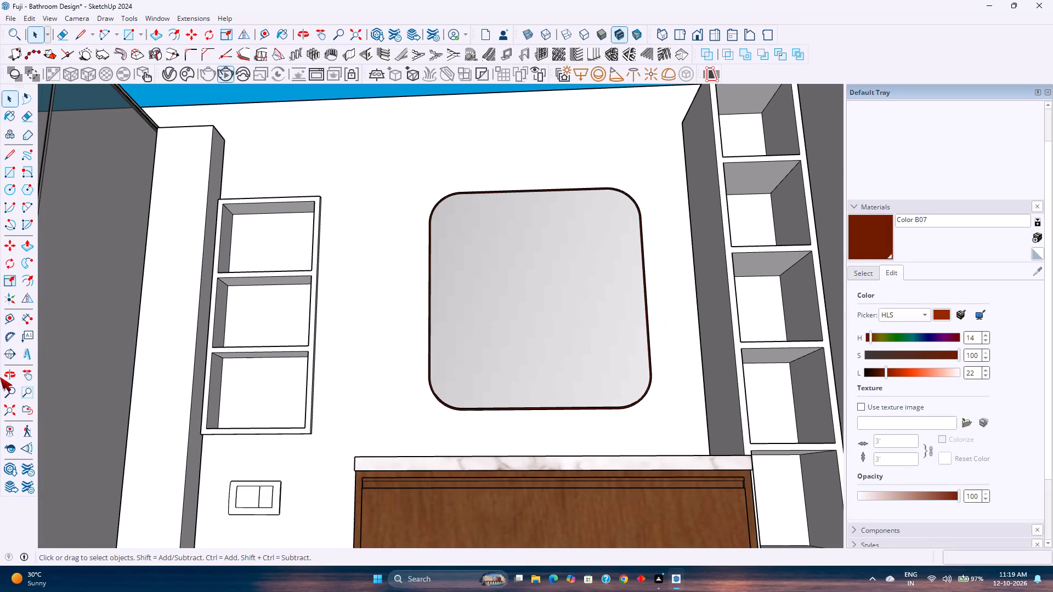
scroll(437, 297, "up", 1)
scroll(414, 281, "down", 3)
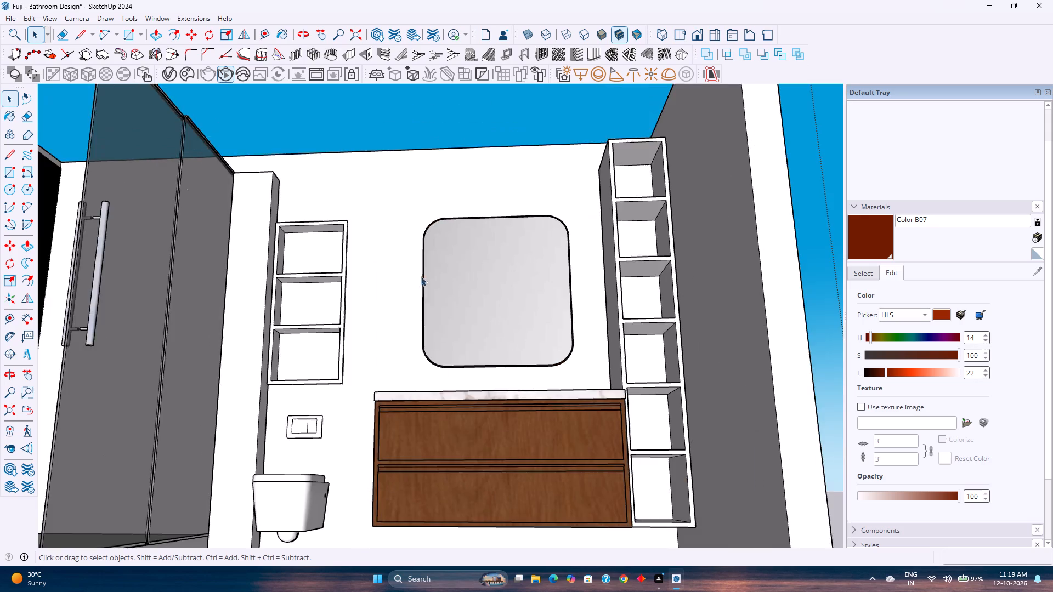
scroll(421, 276, "down", 8)
middle_click_drag(426, 272, 468, 352)
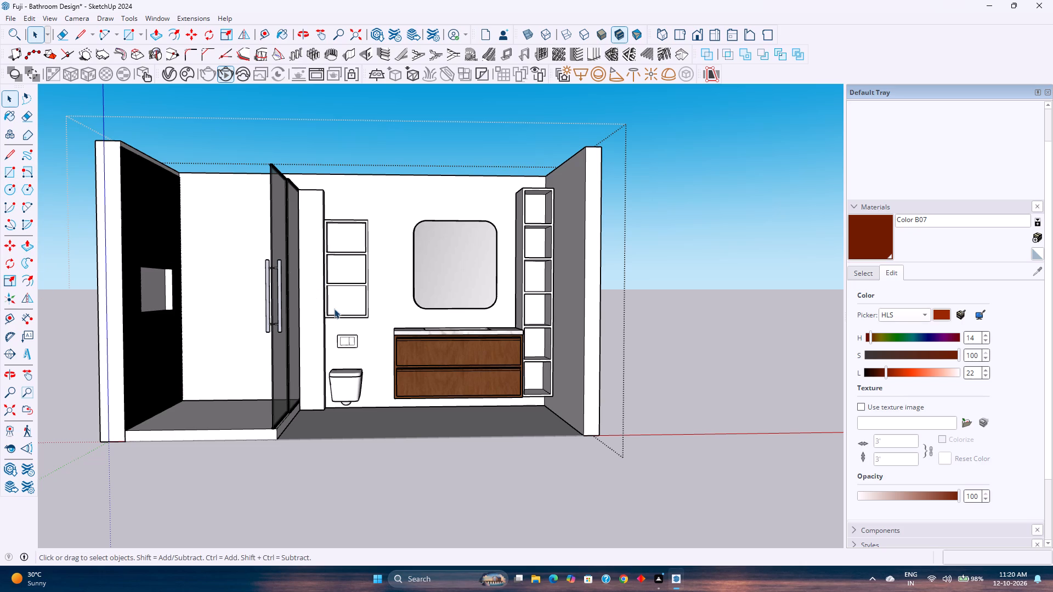
Copy the rear edge of a shelf's underside in the three-compartment wall unit 1" forward, splitting off a narrow strip.
scroll(335, 258, "up", 3)
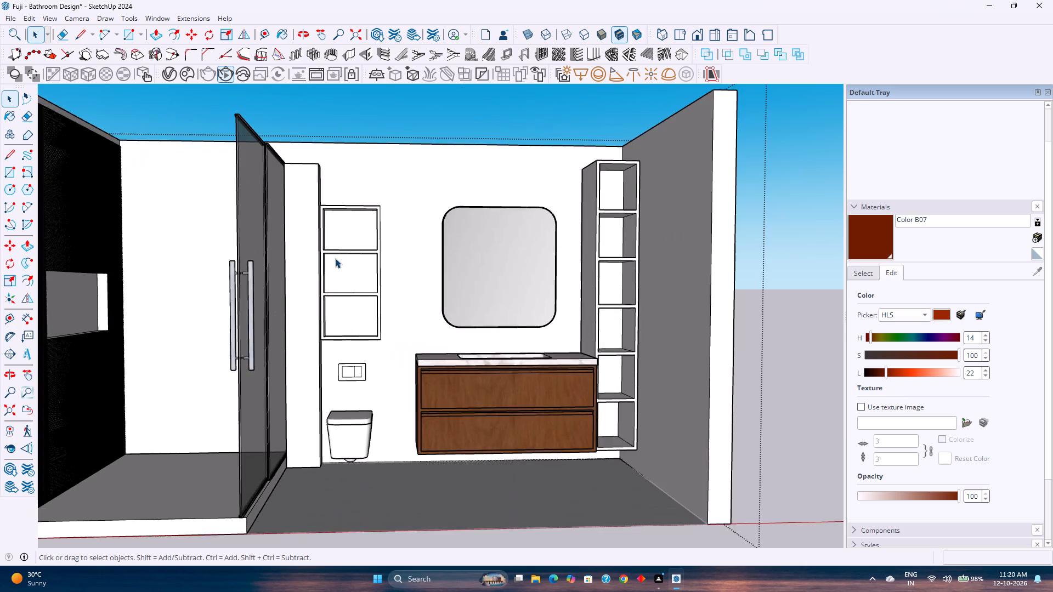
scroll(335, 258, "up", 11)
middle_click_drag(355, 349, 281, 281)
scroll(319, 393, "up", 2)
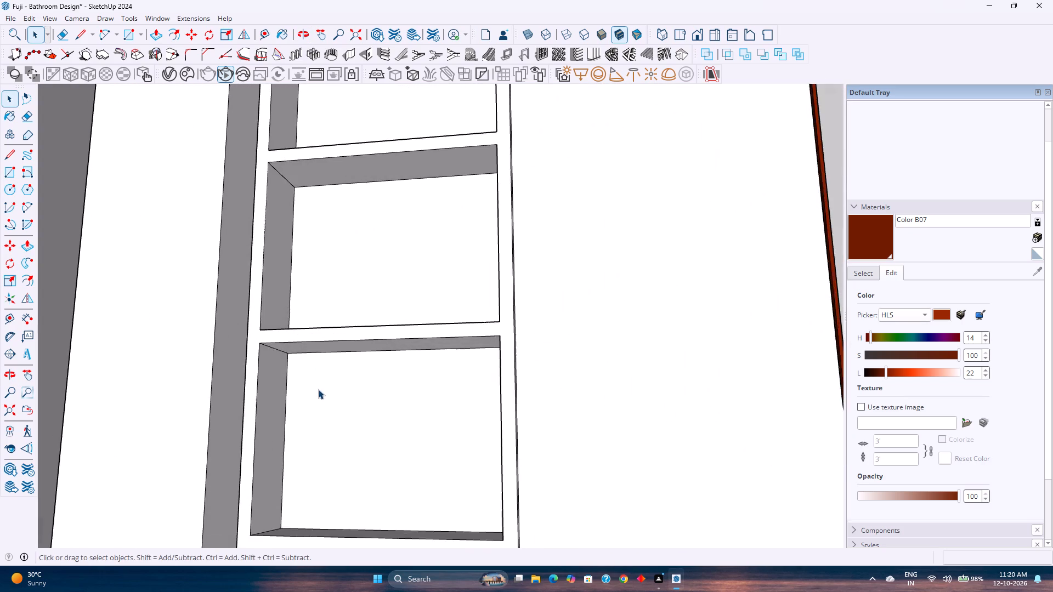
scroll(318, 389, "up", 8)
middle_click_drag(319, 355, 236, 322)
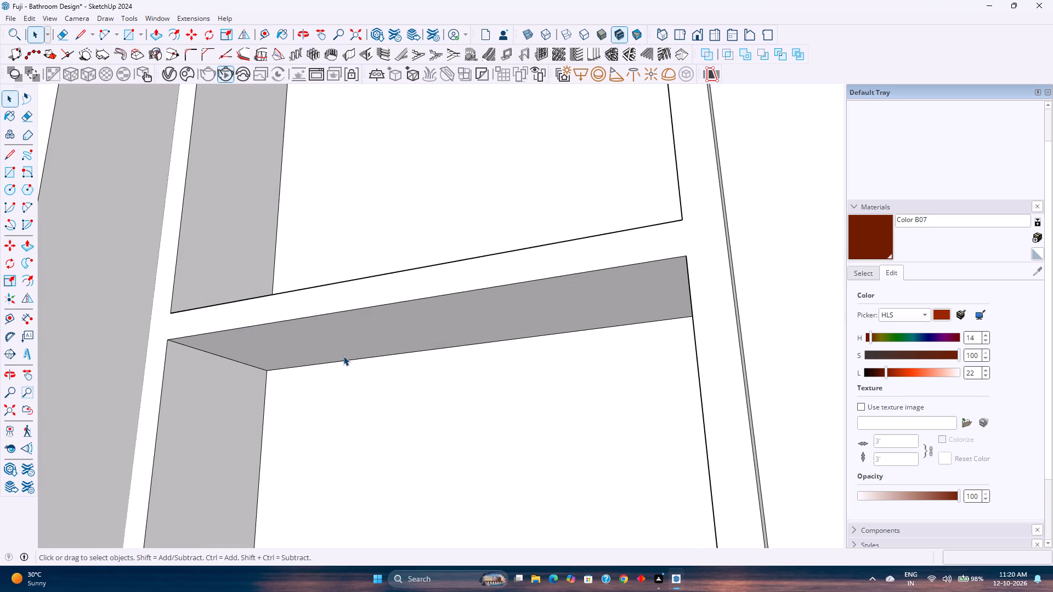
double_click(343, 356)
scroll(343, 356, "up", 5)
middle_click_drag(327, 373, 308, 337)
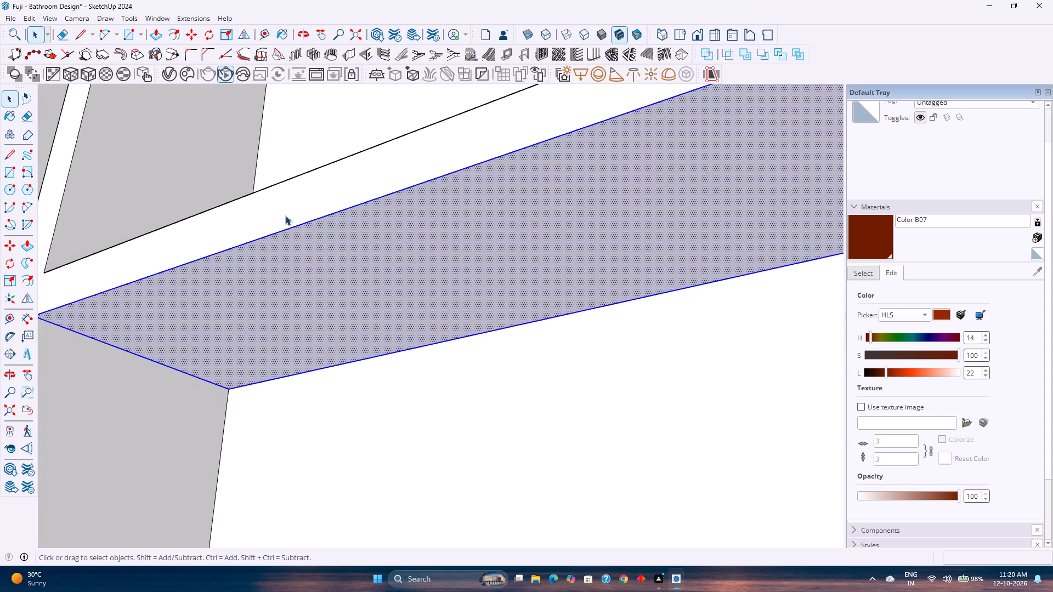
scroll(309, 241, "down", 2)
middle_click_drag(309, 241, 327, 254)
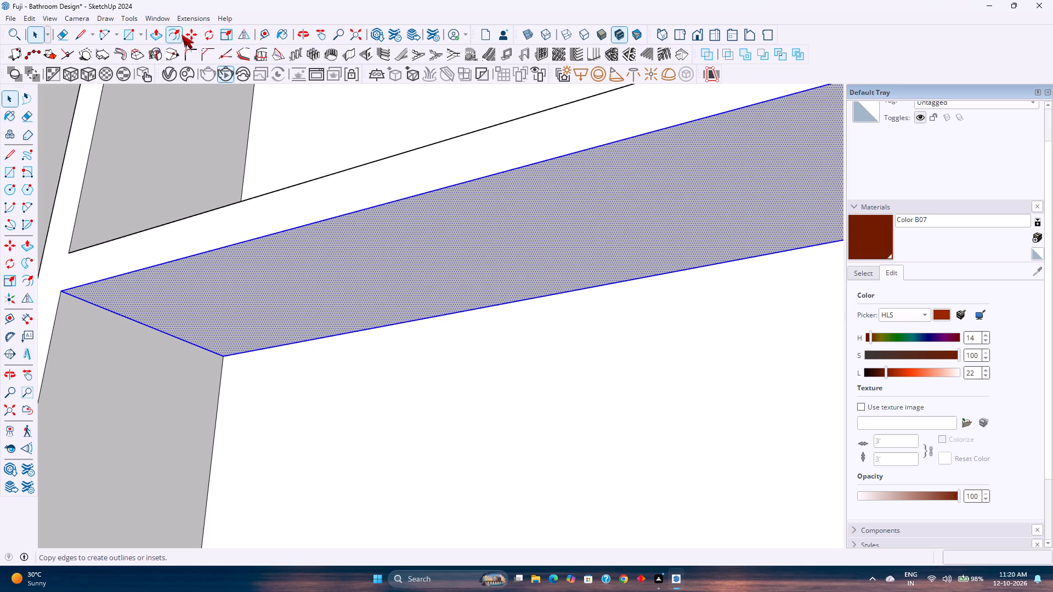
left_click(315, 345)
left_click(318, 338)
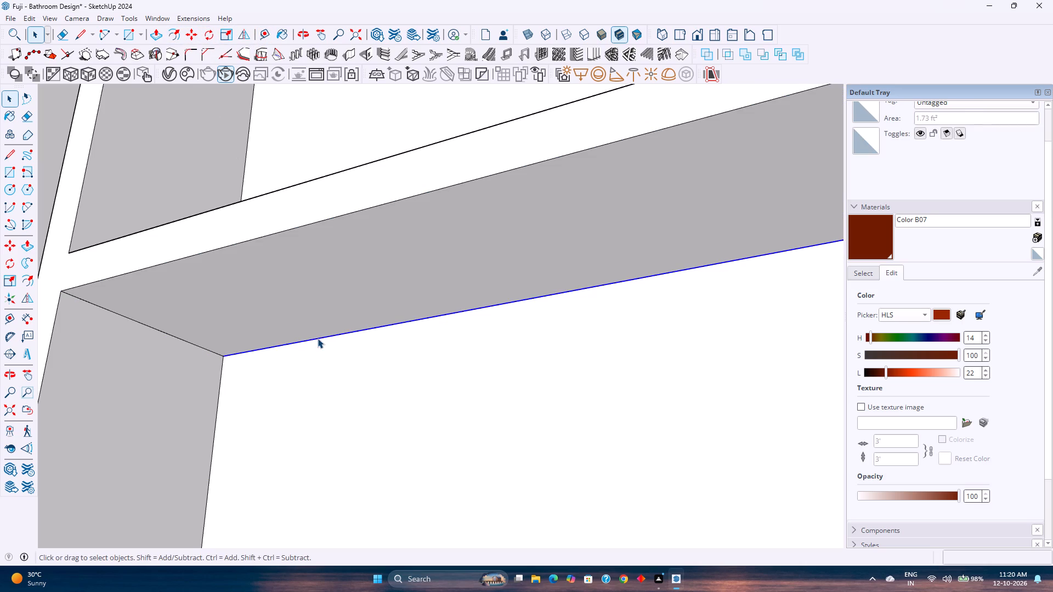
key("m")
left_click(225, 357)
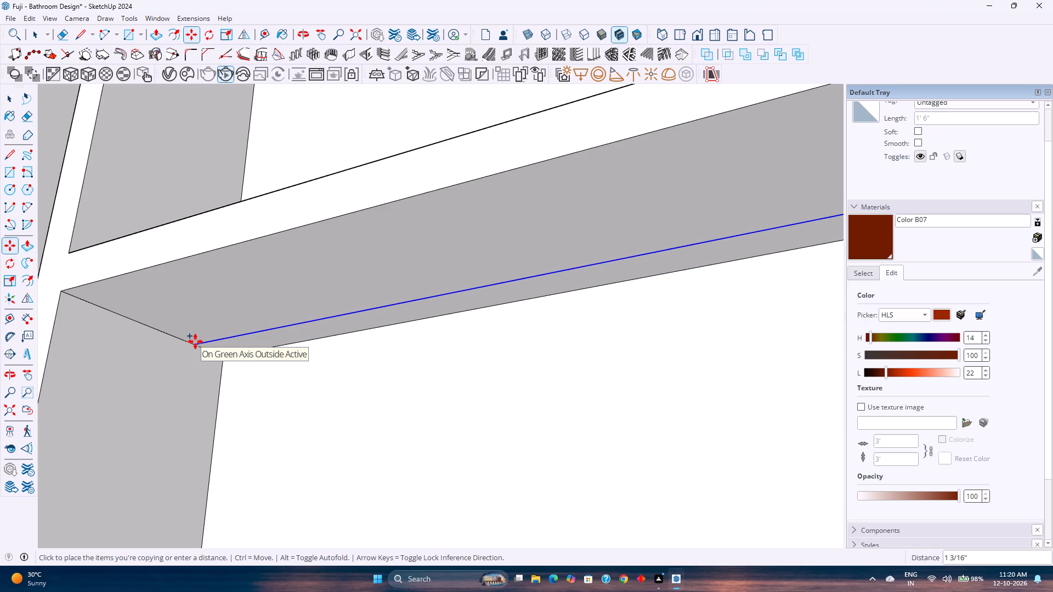
key("1")
key("Return")
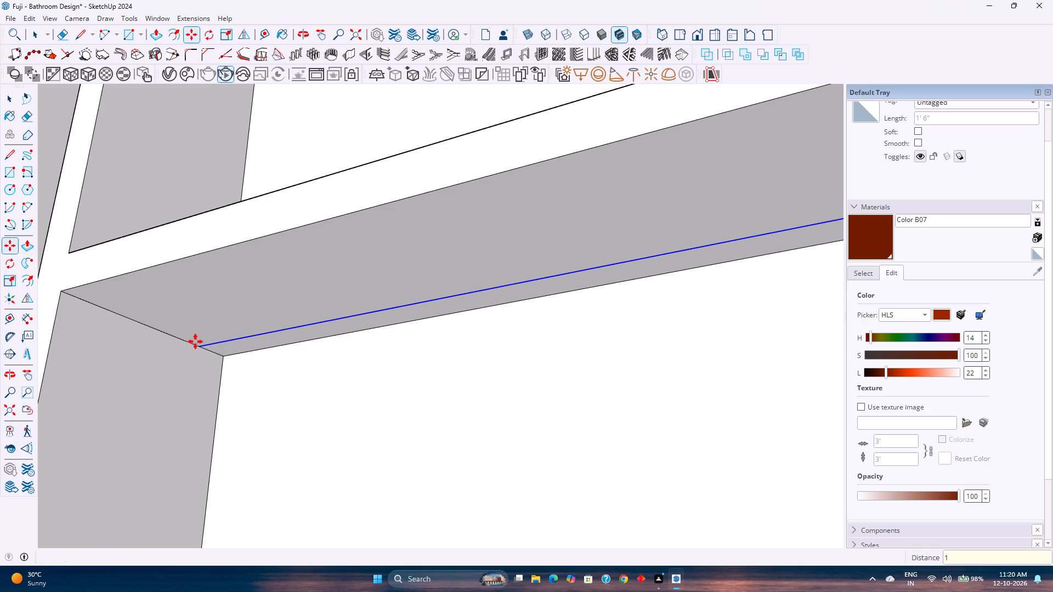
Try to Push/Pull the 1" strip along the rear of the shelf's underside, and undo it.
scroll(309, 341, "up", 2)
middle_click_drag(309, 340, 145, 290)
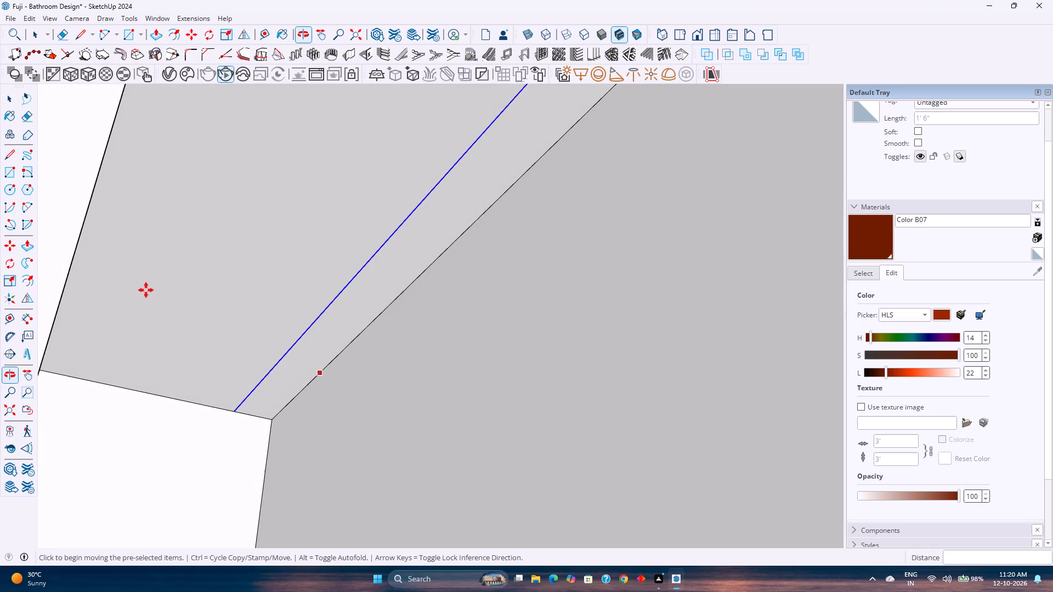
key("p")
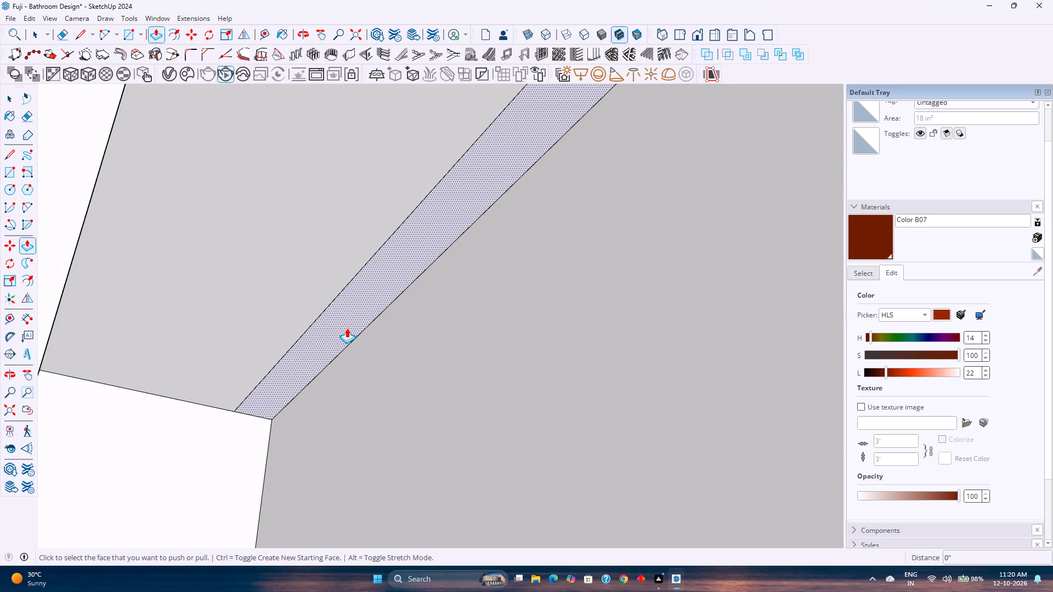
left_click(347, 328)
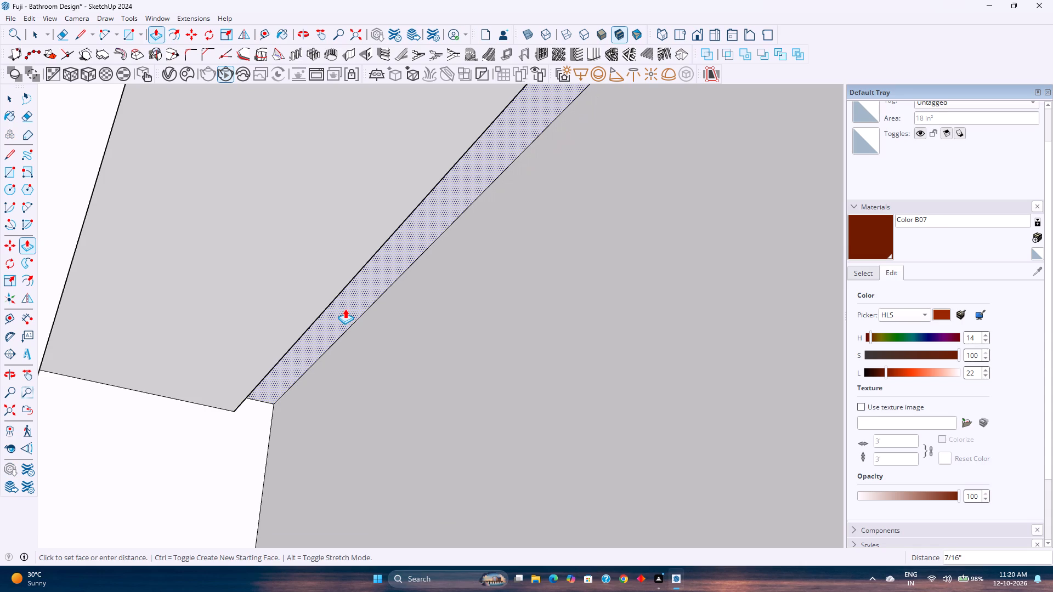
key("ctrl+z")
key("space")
Copy the 1" strip face and its edges from the shelf's underside to a spot outside the bathroom.
double_click(347, 320)
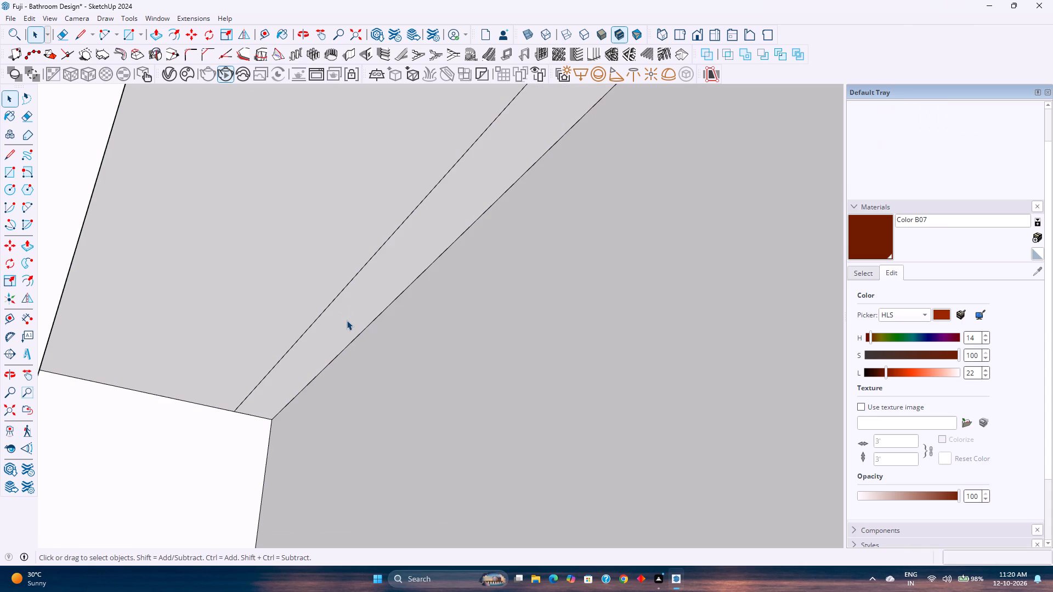
double_click(347, 320)
double_click(347, 320)
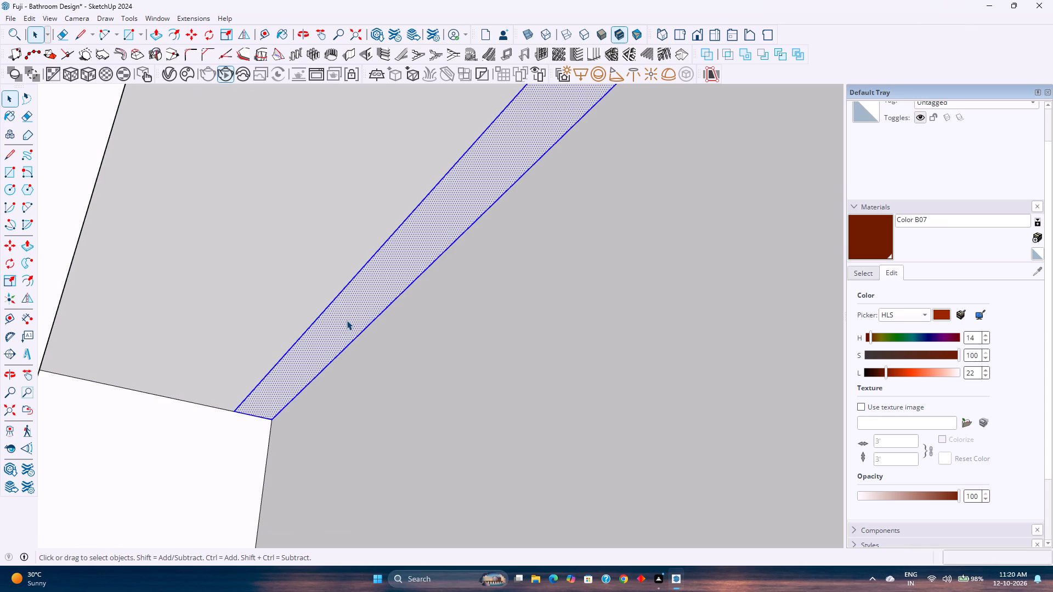
key("m")
scroll(346, 320, "down", 8)
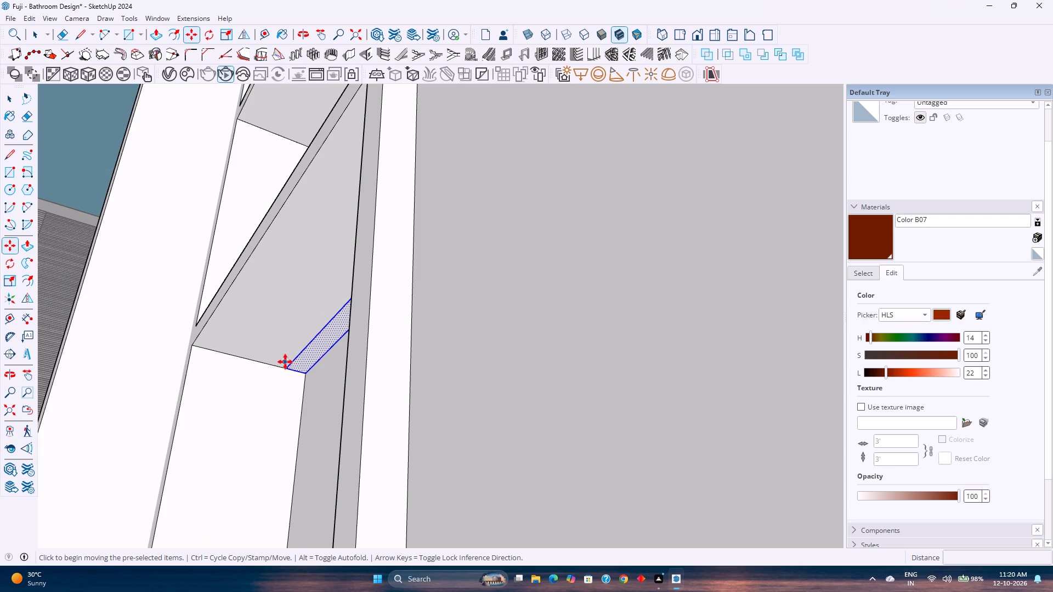
left_click(286, 366)
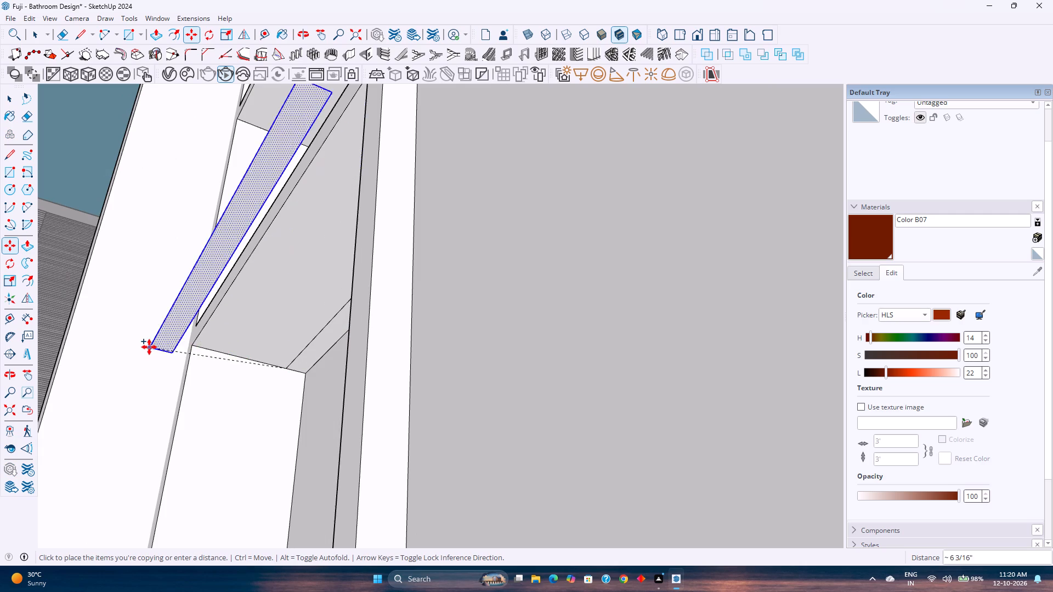
scroll(149, 345, "down", 3)
middle_click_drag(149, 345, 461, 316, "shift")
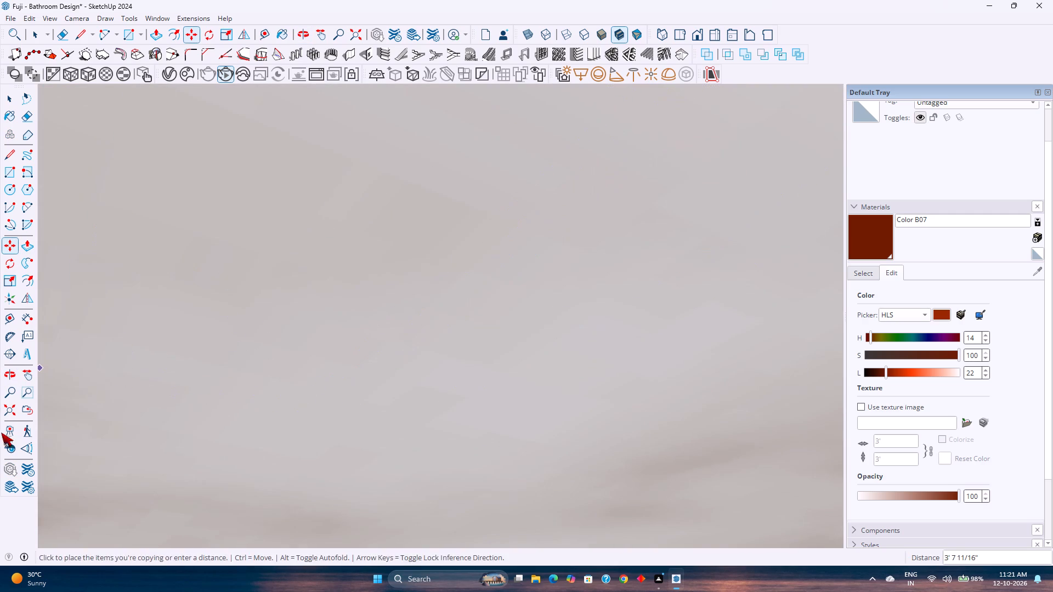
left_click(9, 412)
scroll(206, 347, "down", 1)
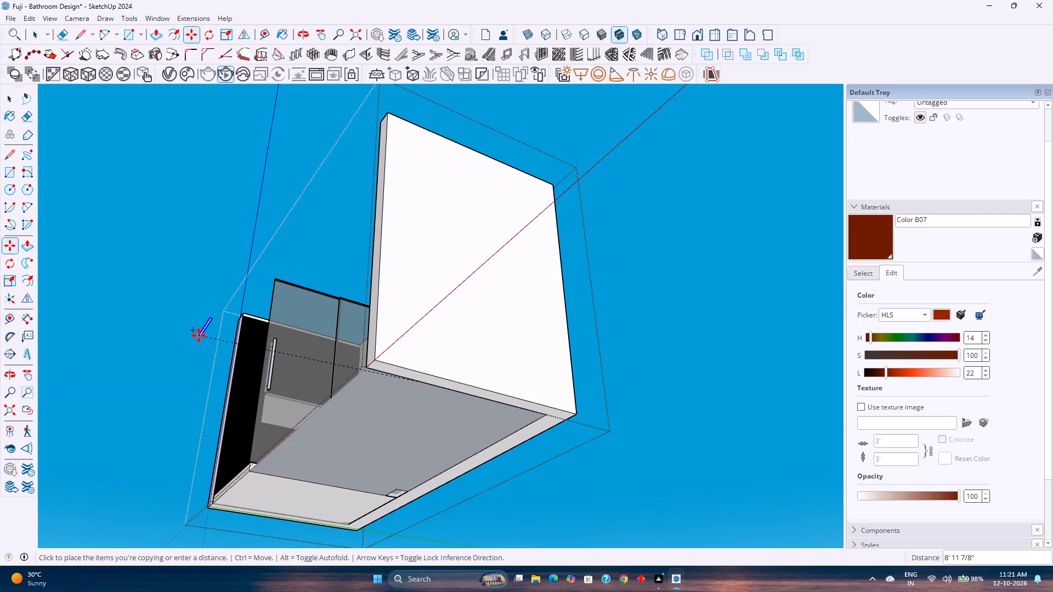
left_click(199, 335)
key("space")
Make the copied strip outside the room a group.
scroll(308, 316, "up", 6)
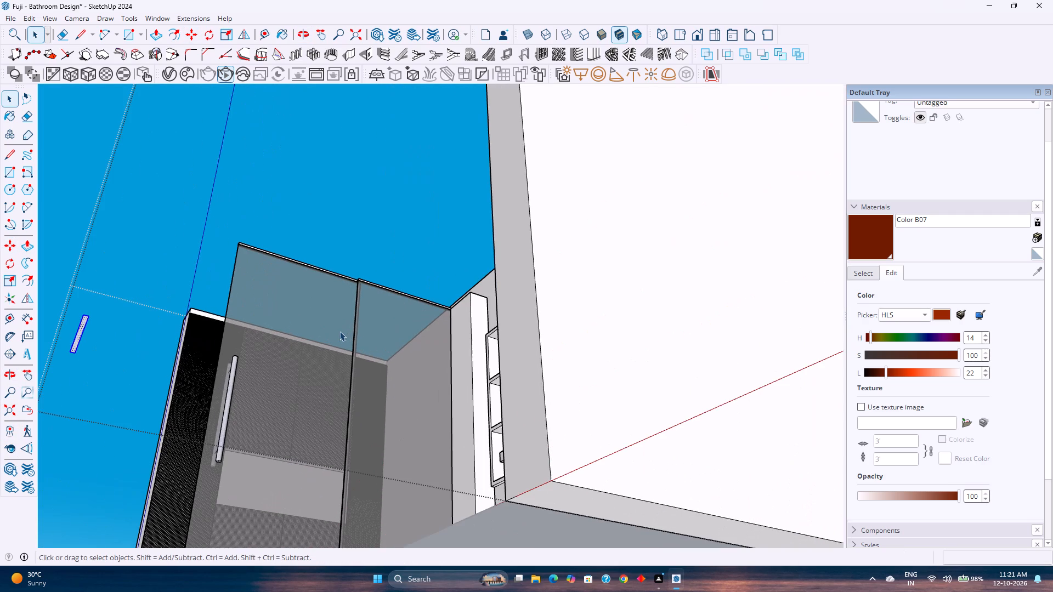
right_click(82, 329)
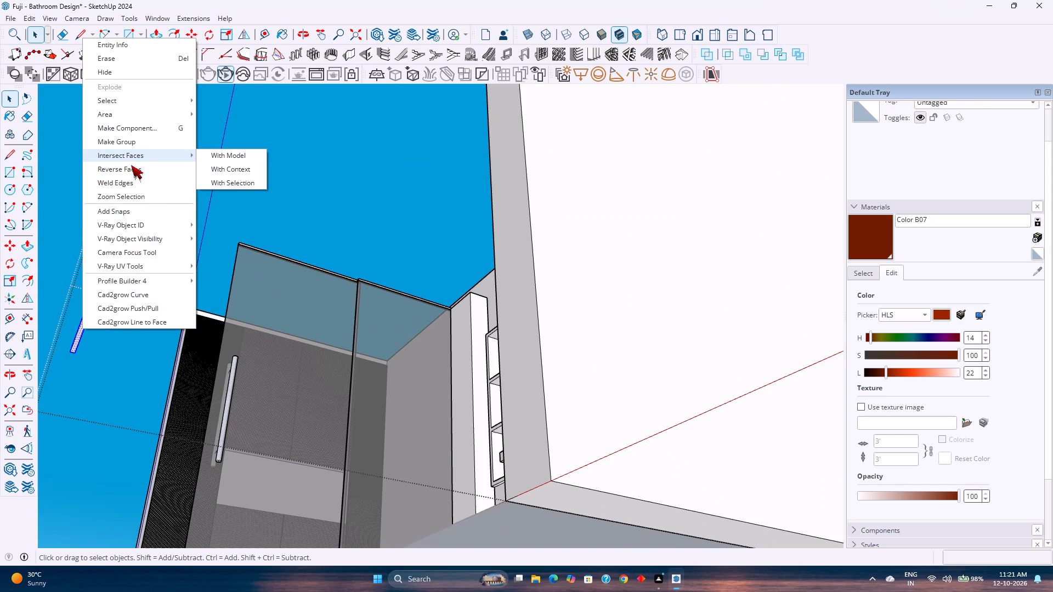
left_click(111, 144)
Copy the strip's front edge onto the undersides of the middle and top compartments of the three-compartment wall unit.
scroll(289, 331, "up", 3)
middle_click_drag(294, 331, 333, 346)
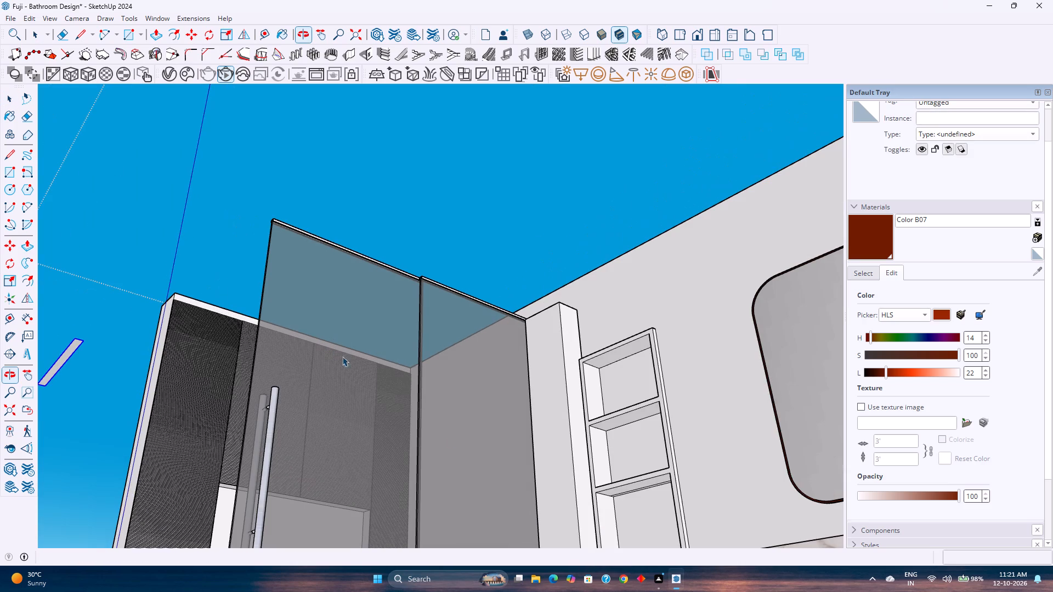
scroll(648, 493, "up", 10)
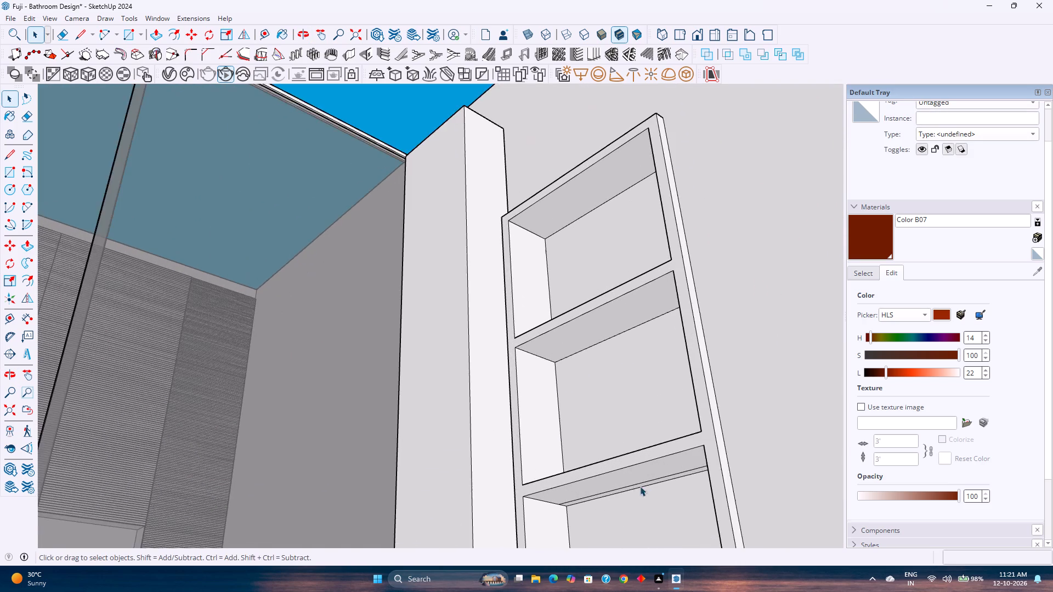
scroll(640, 486, "up", 2)
left_click(609, 491)
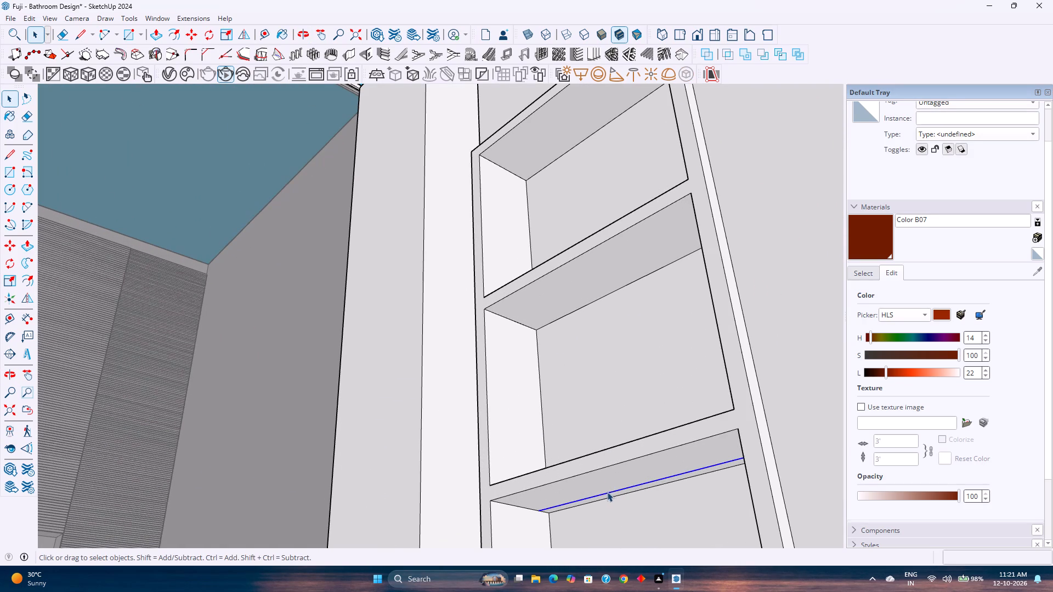
key("m")
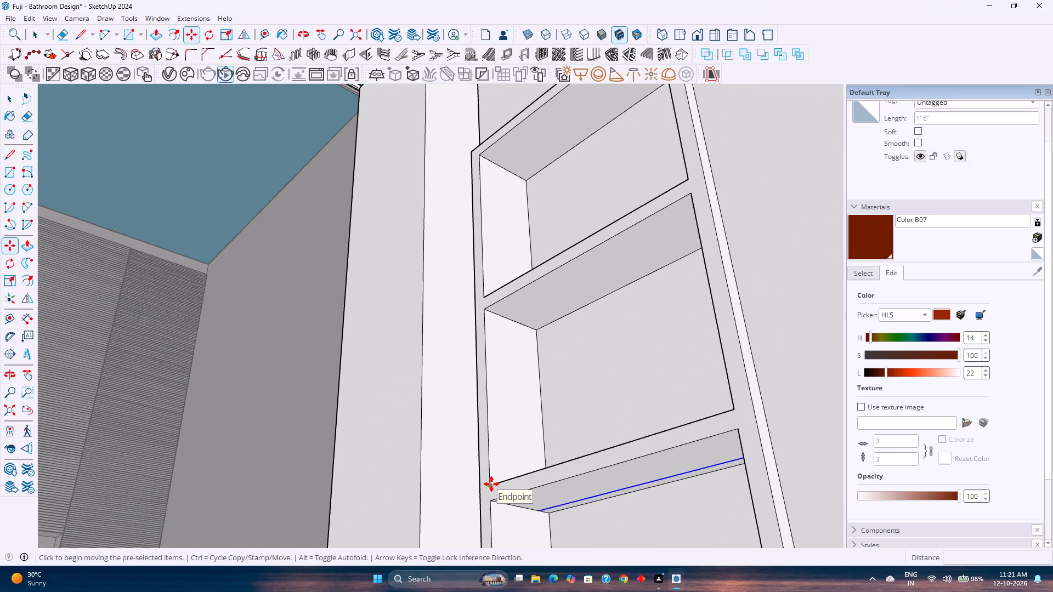
left_click(492, 502)
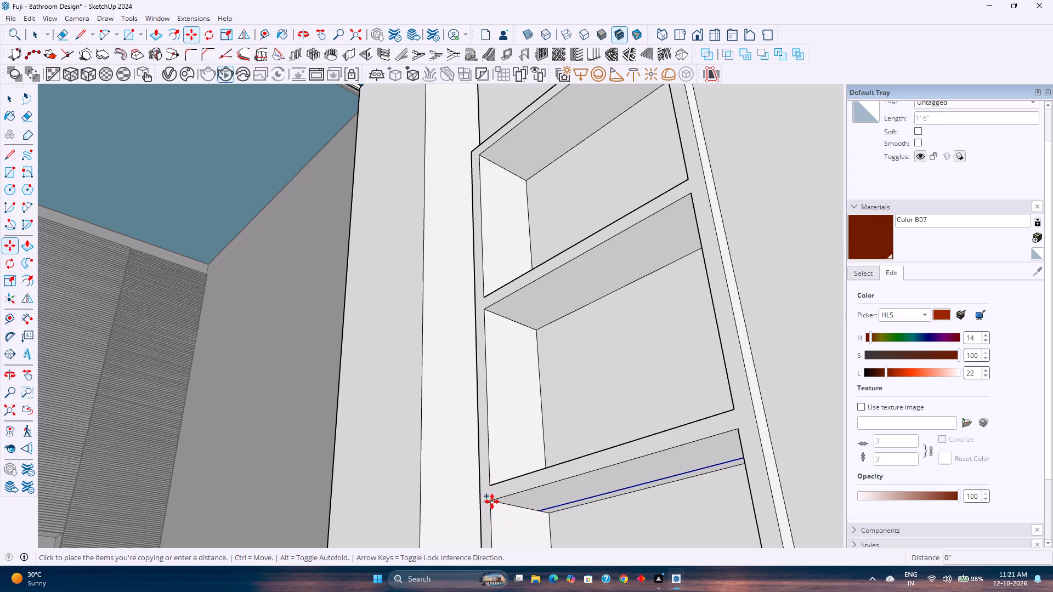
left_click(488, 311)
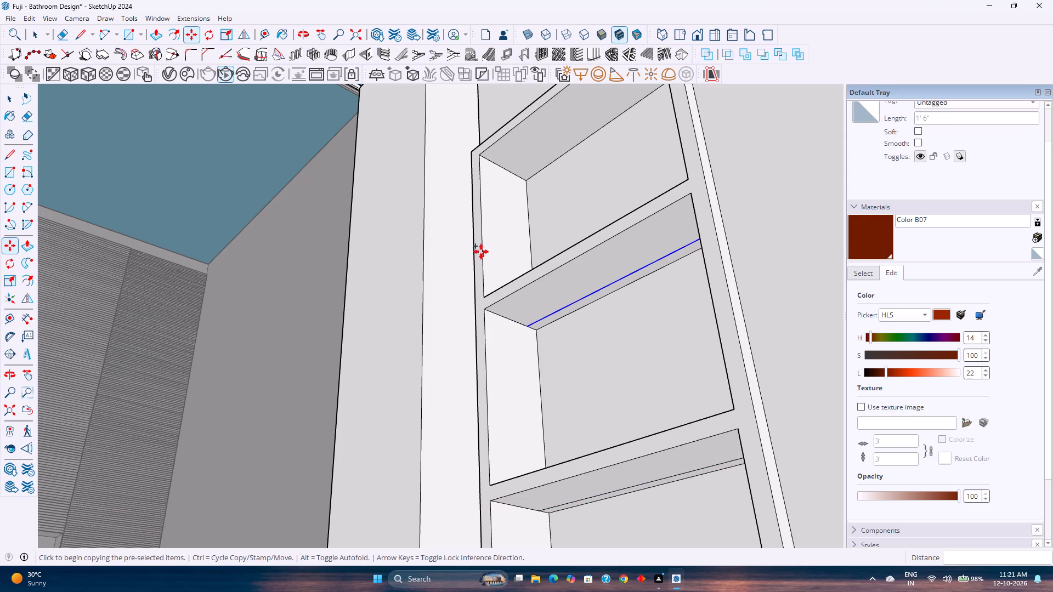
left_click(486, 311)
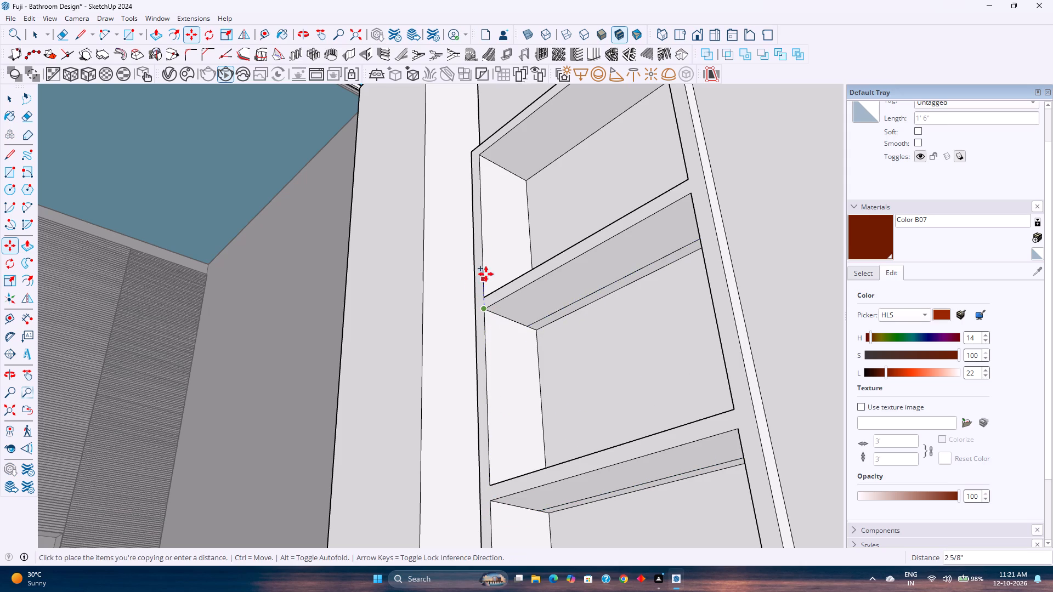
left_click(480, 154)
Push/Pull the rear underside strips in all three compartments 0.5" up into the shelves to form recesses.
key("p")
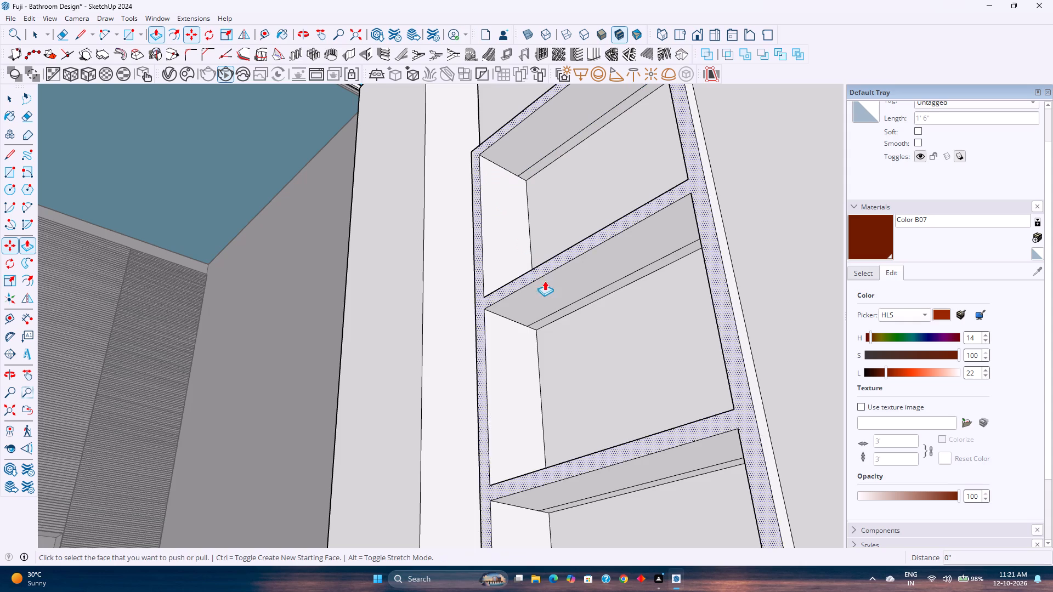
scroll(574, 310, "up", 2)
left_click(574, 309)
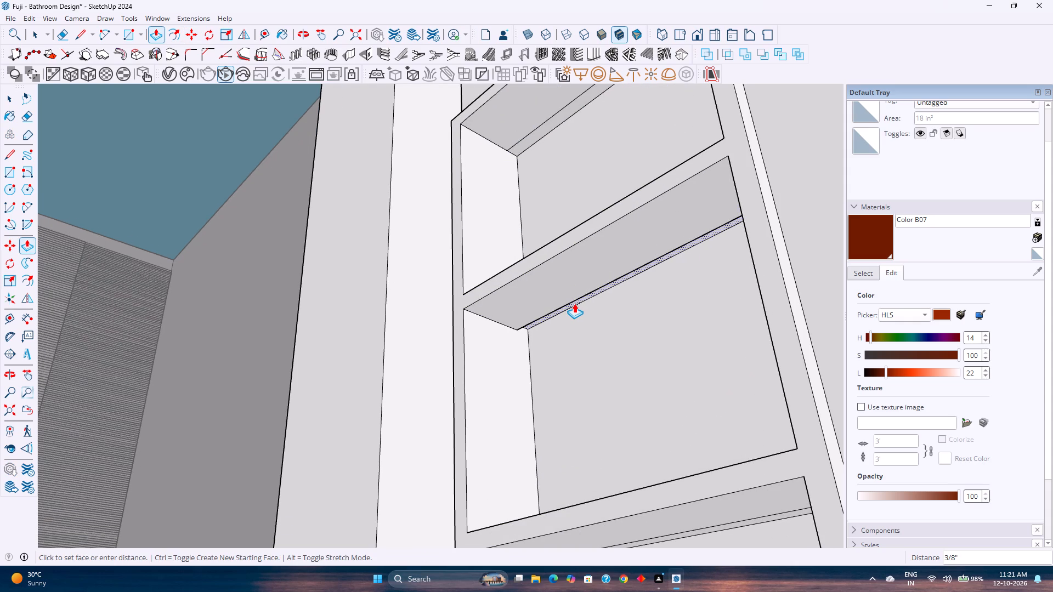
type("0.5")
key("Return")
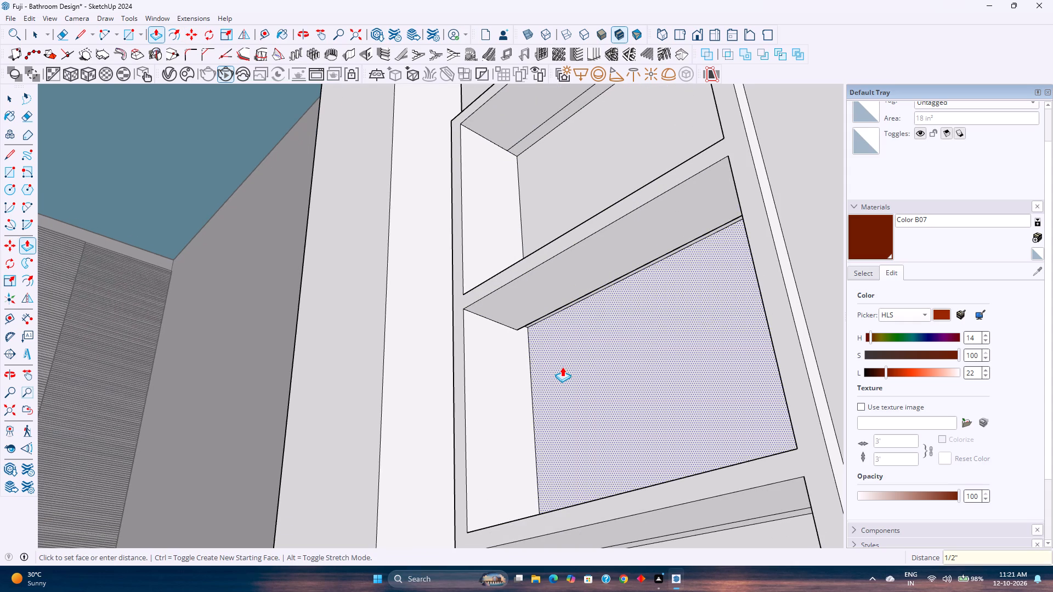
middle_click_drag(562, 367, 550, 281, "shift")
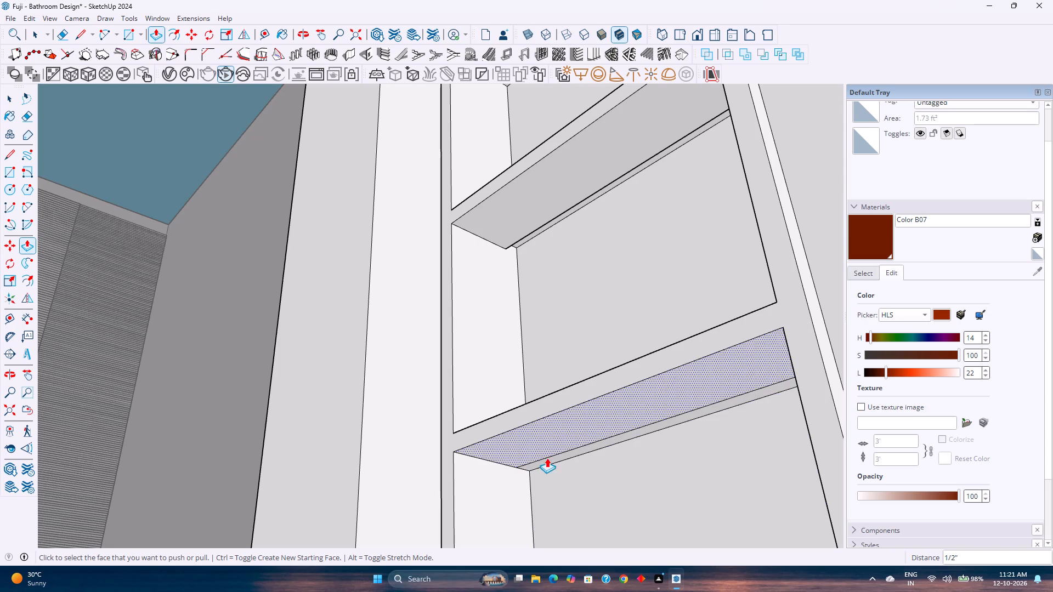
double_click(546, 463)
middle_click_drag(542, 356, 583, 483, "shift")
middle_click_drag(580, 327, 605, 562, "shift")
scroll(586, 406, "up", 8)
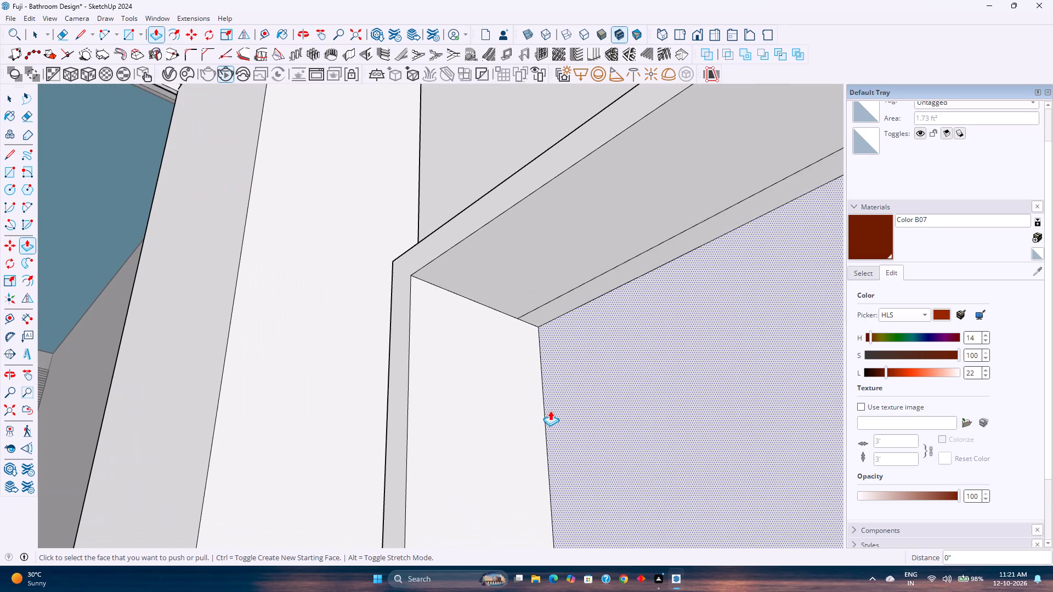
double_click(566, 301)
key("space")
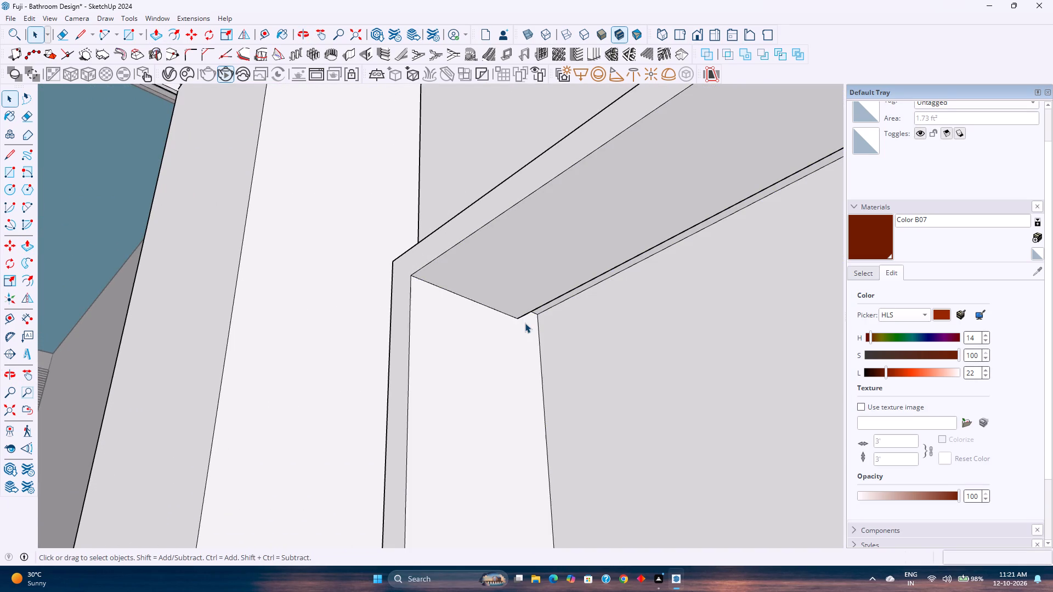
Inside the tall shelving unit beside the vanity, copy the rear edge of the bottom compartment's upper underside 1" forward.
scroll(524, 321, "down", 15)
middle_click_drag(513, 338, 483, 318)
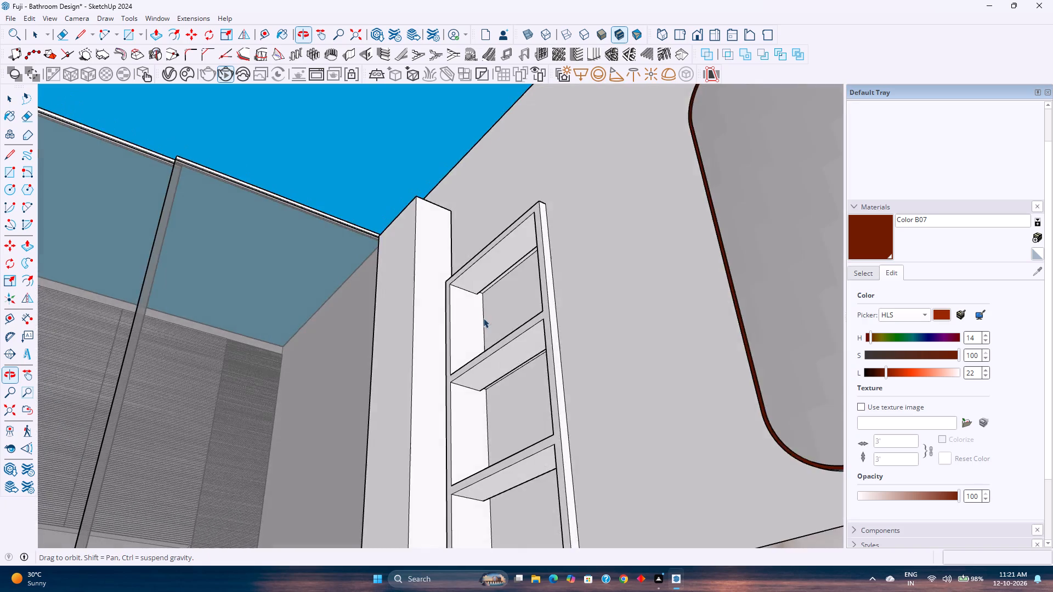
middle_click_drag(483, 318, 485, 318)
scroll(481, 319, "down", 6)
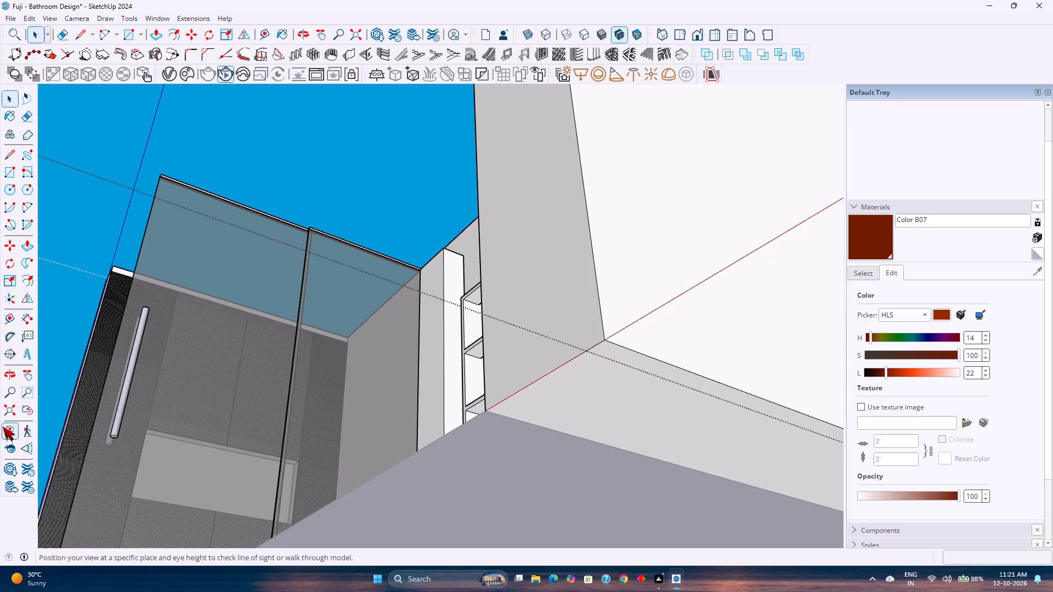
left_click(7, 414)
middle_click_drag(507, 339, 877, 519)
scroll(435, 385, "up", 2)
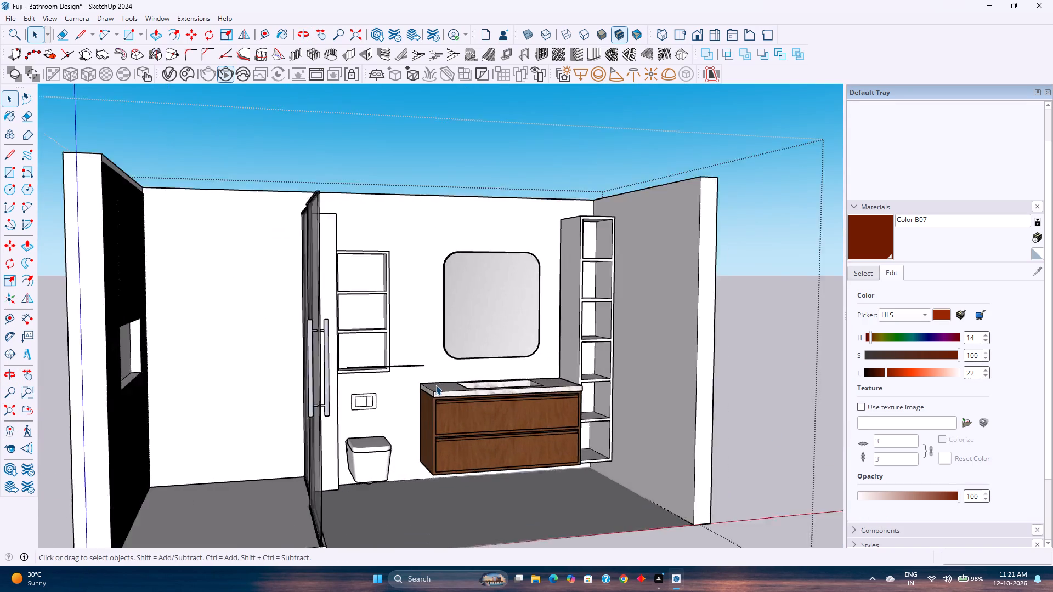
scroll(435, 385, "up", 2)
scroll(578, 371, "up", 4)
middle_click_drag(624, 449, 578, 408)
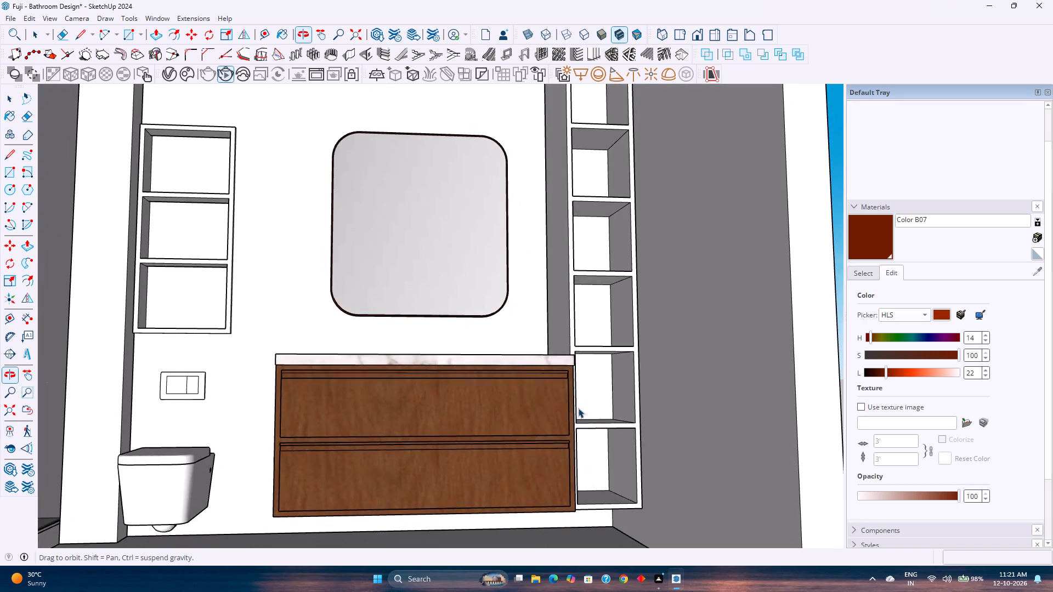
scroll(588, 433, "up", 6)
middle_click_drag(599, 452, 553, 426)
middle_click(550, 426)
middle_click_drag(547, 425, 545, 406)
scroll(563, 409, "up", 2)
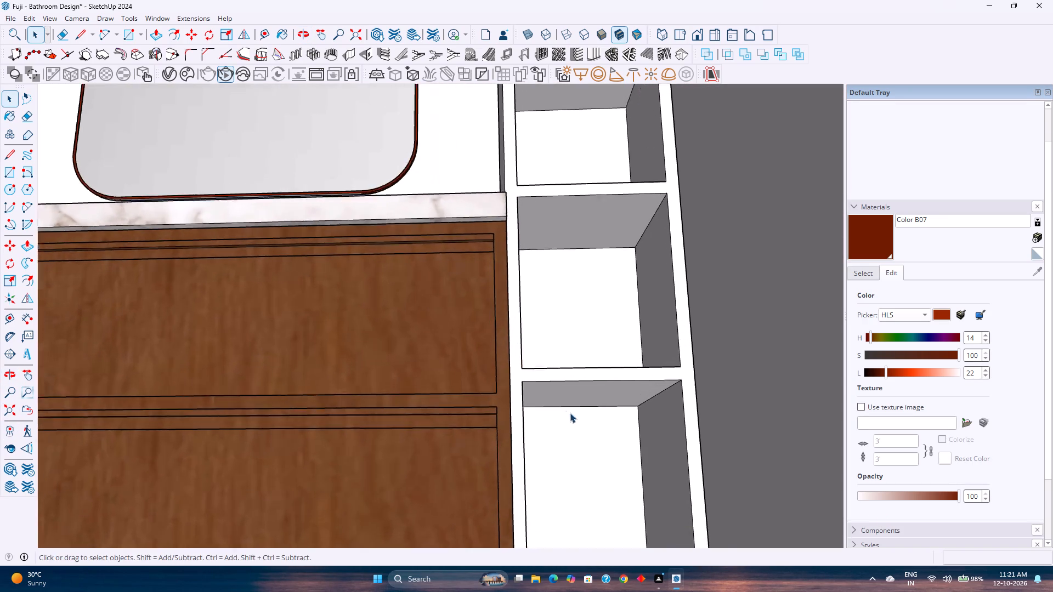
scroll(570, 413, "up", 1)
middle_click_drag(593, 412, 569, 406)
scroll(572, 412, "up", 3)
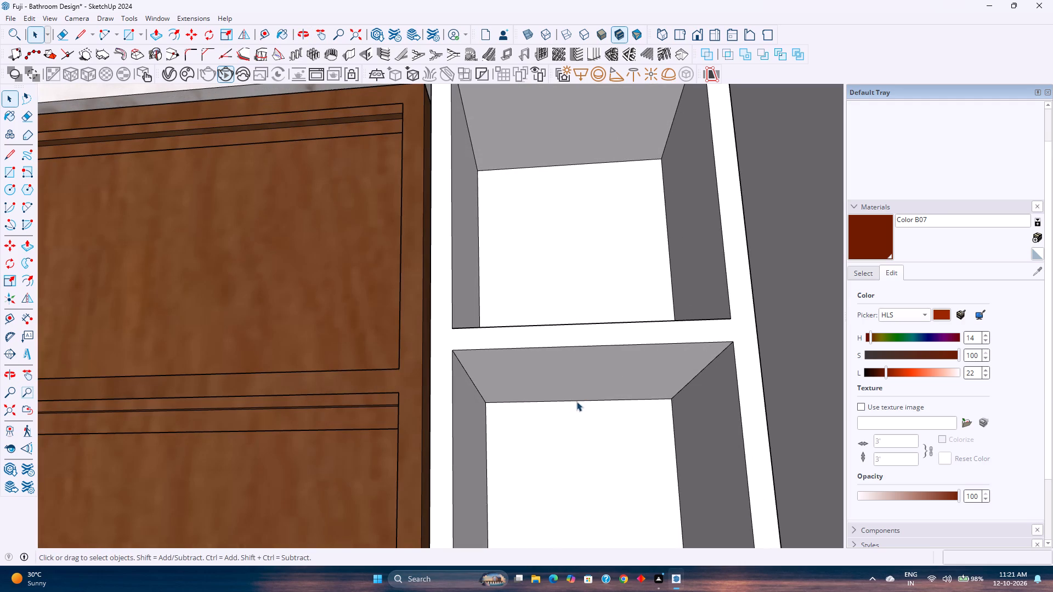
left_click(576, 401)
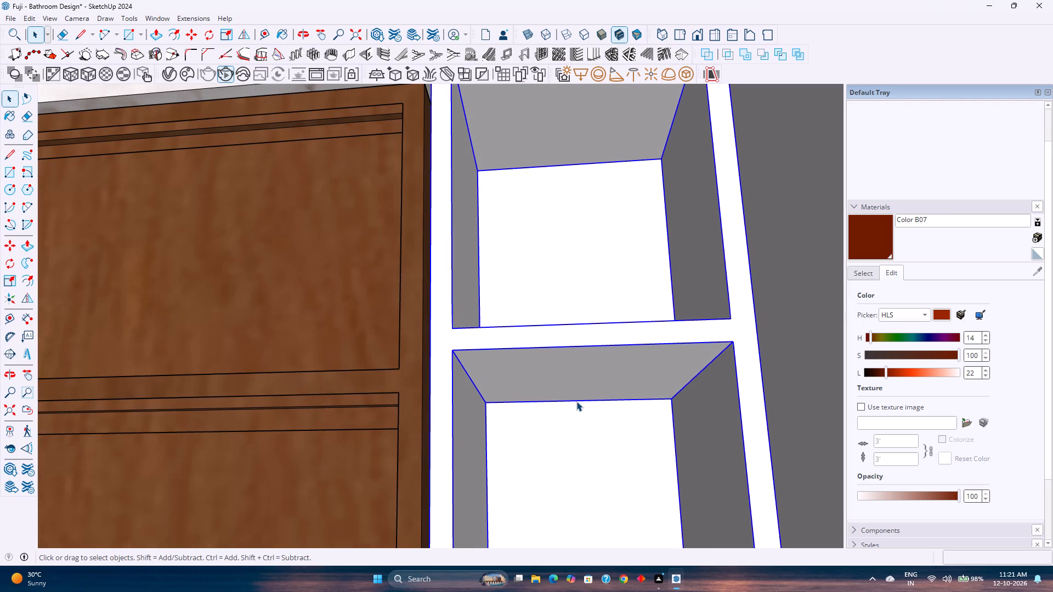
double_click(576, 401)
left_click(576, 400)
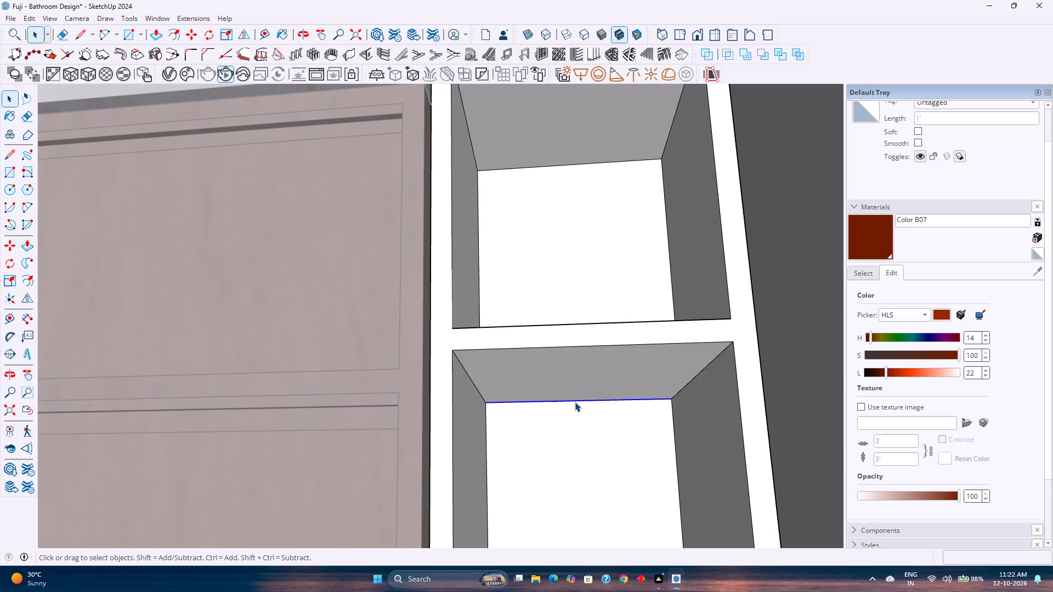
right_click(575, 402)
key("Escape")
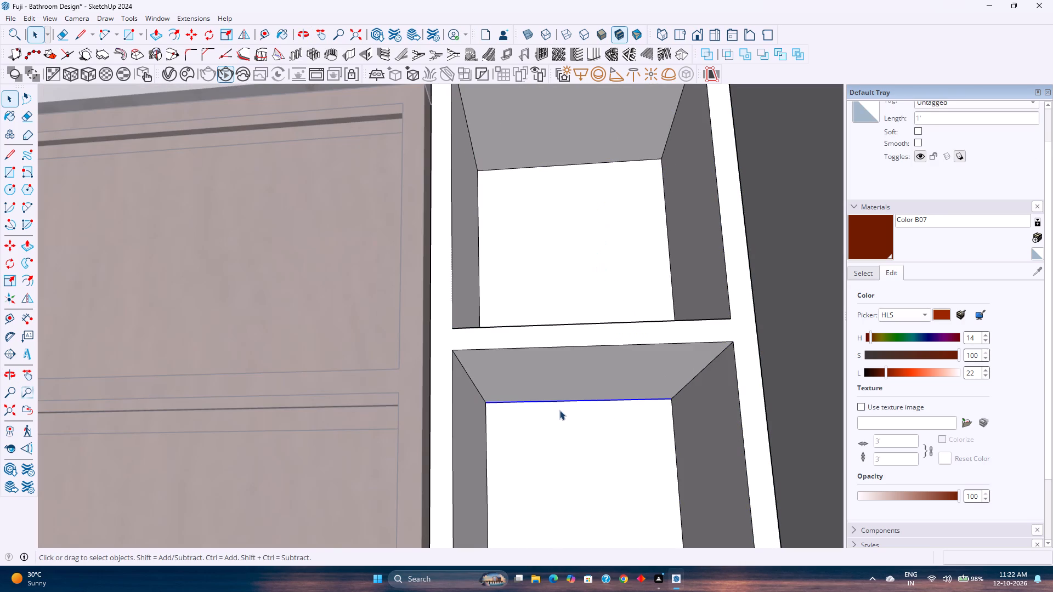
left_click(558, 403)
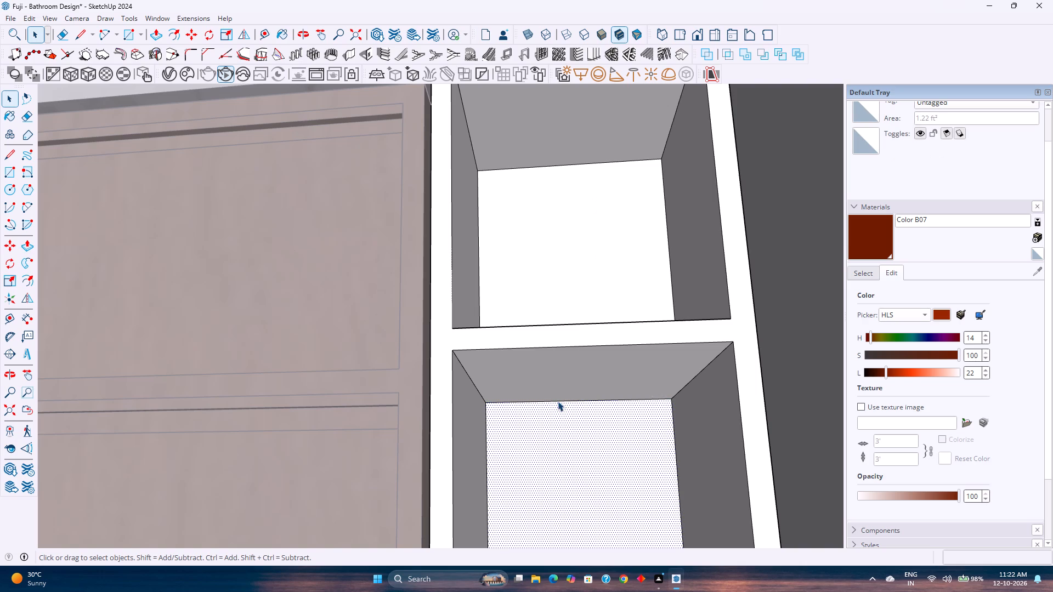
left_click(558, 401)
key("m")
scroll(558, 401, "down", 3)
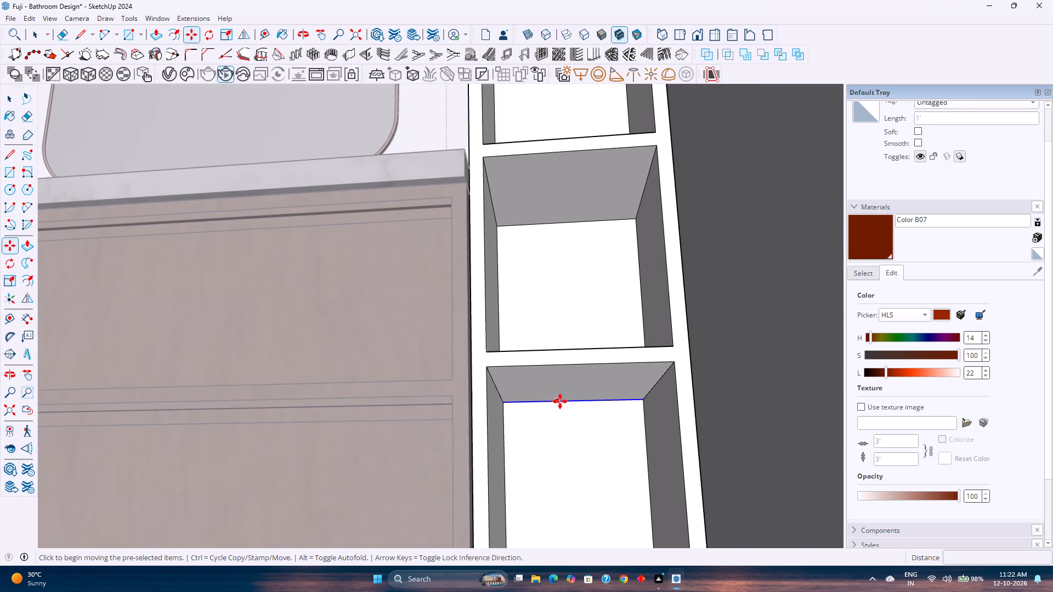
scroll(563, 401, "up", 12)
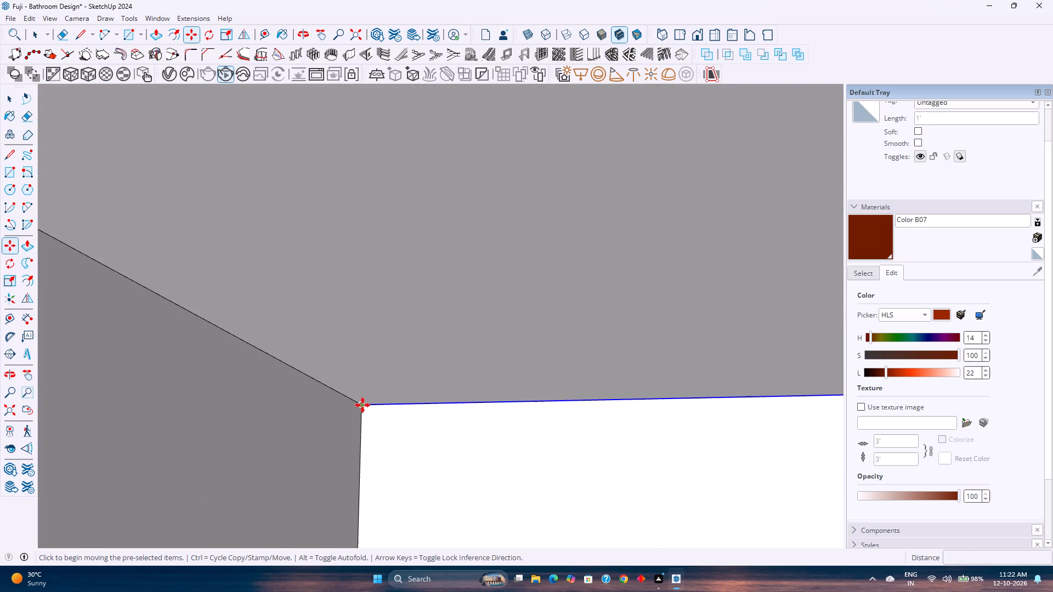
left_click(362, 404)
key("1")
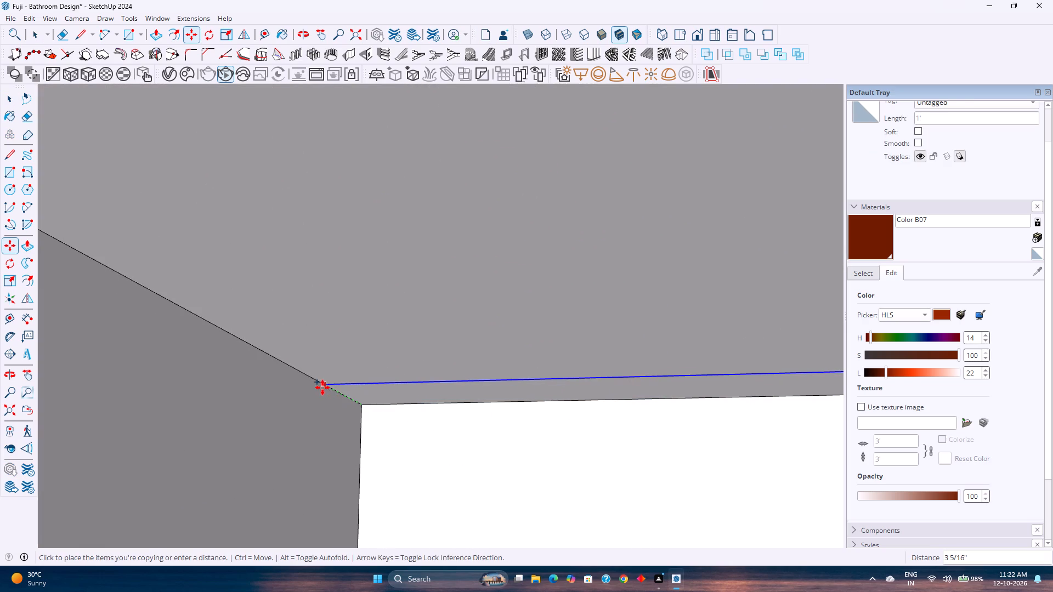
key("Return")
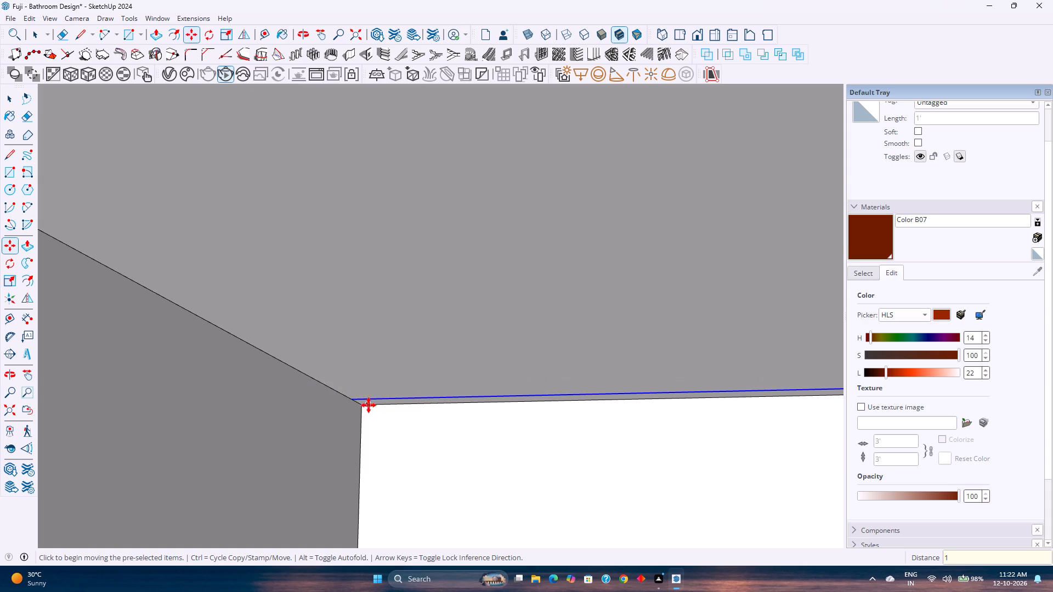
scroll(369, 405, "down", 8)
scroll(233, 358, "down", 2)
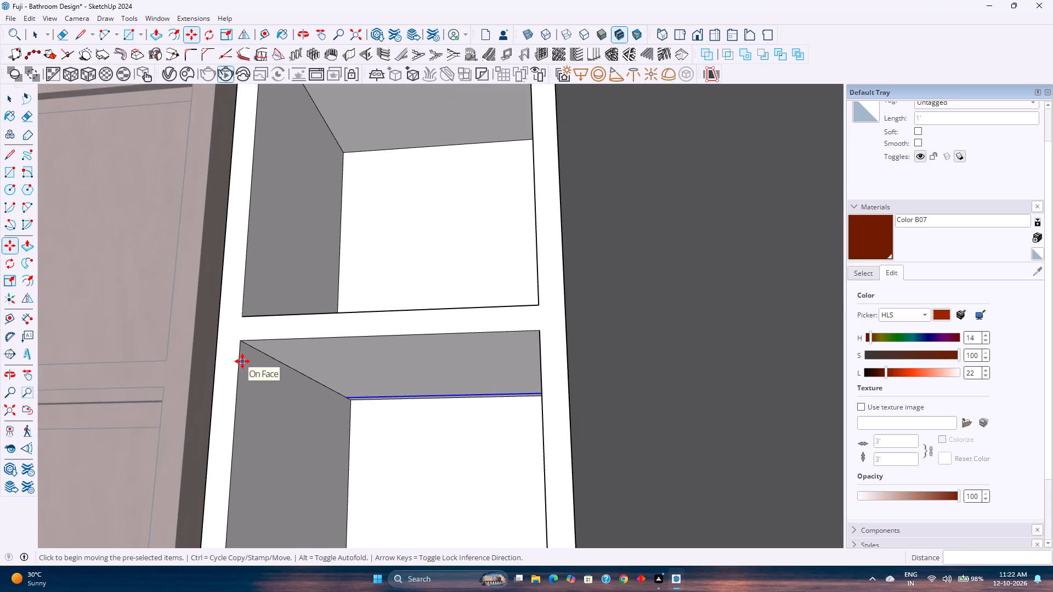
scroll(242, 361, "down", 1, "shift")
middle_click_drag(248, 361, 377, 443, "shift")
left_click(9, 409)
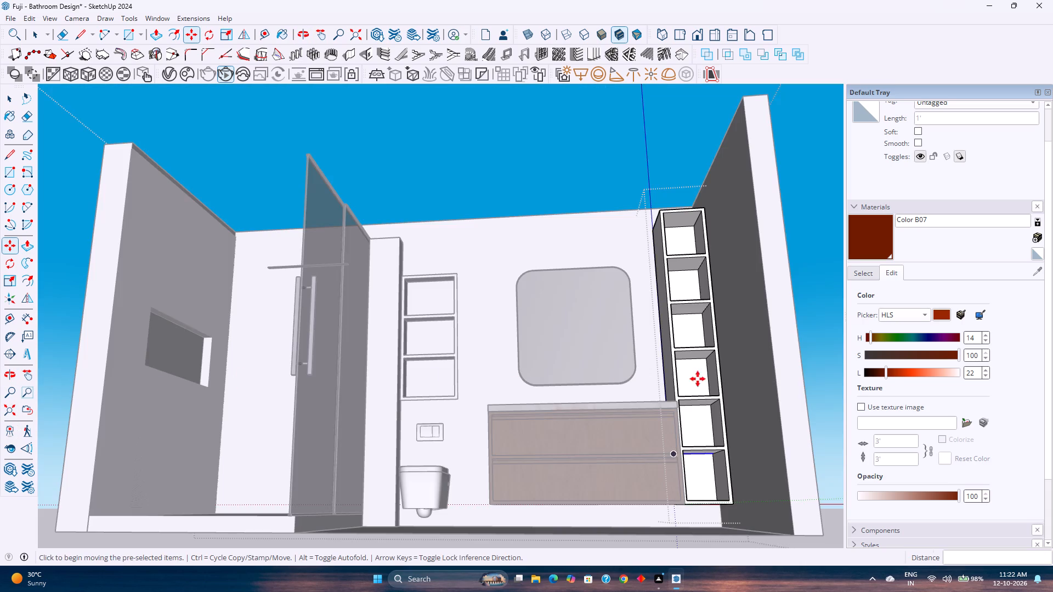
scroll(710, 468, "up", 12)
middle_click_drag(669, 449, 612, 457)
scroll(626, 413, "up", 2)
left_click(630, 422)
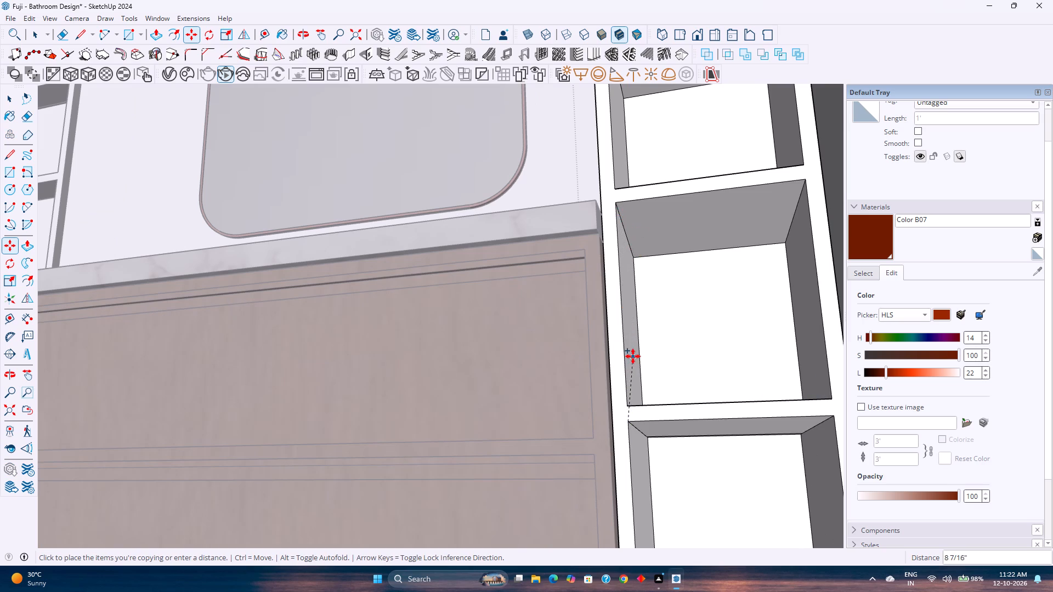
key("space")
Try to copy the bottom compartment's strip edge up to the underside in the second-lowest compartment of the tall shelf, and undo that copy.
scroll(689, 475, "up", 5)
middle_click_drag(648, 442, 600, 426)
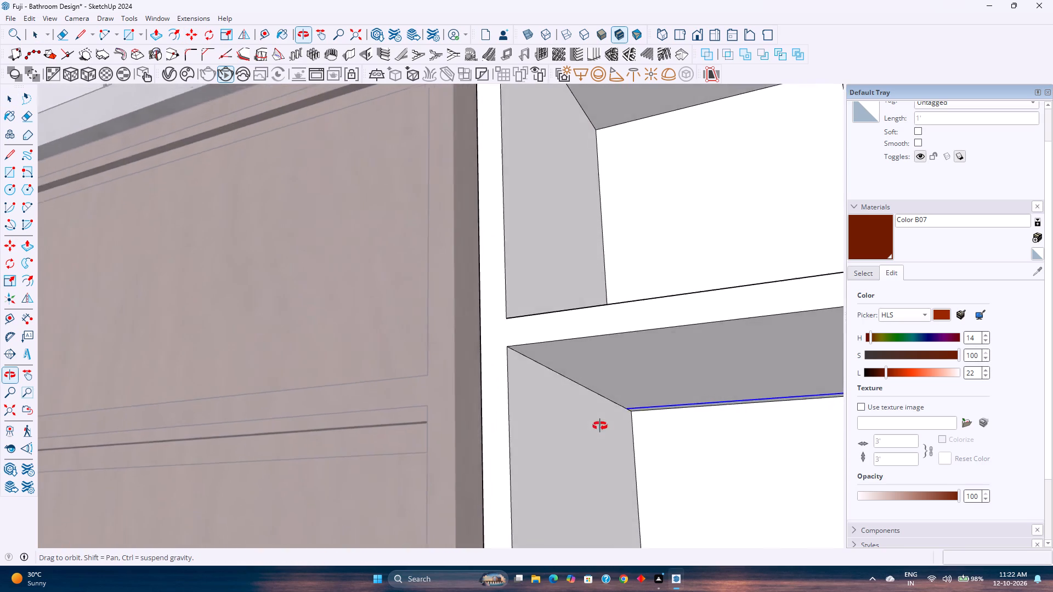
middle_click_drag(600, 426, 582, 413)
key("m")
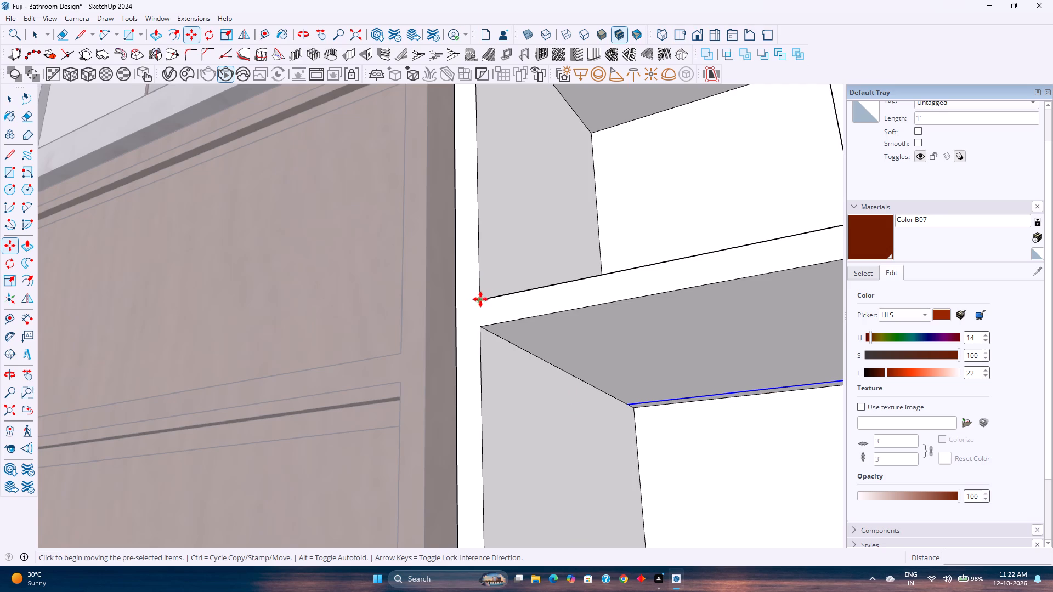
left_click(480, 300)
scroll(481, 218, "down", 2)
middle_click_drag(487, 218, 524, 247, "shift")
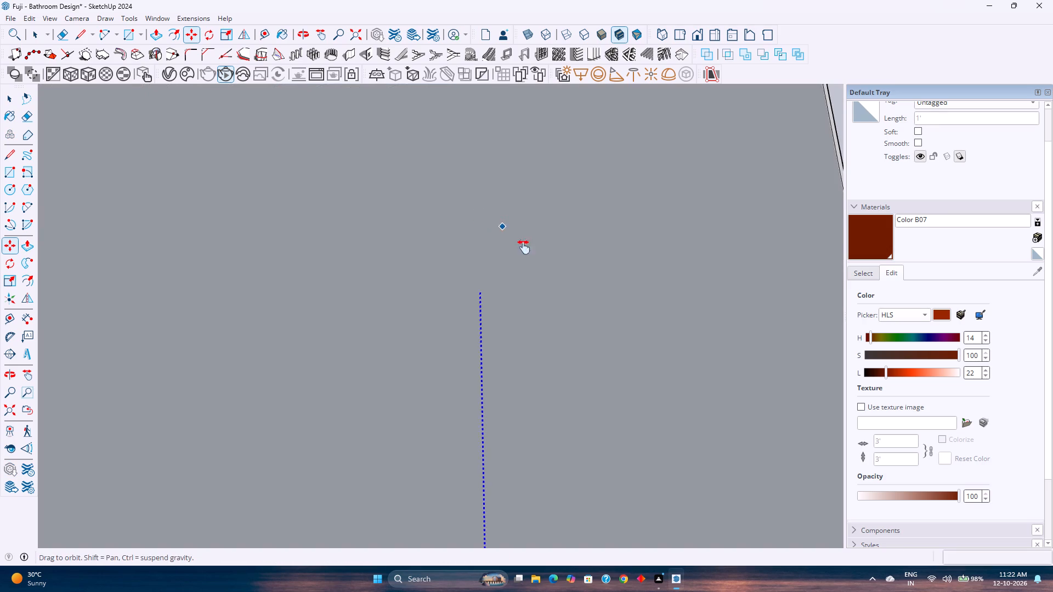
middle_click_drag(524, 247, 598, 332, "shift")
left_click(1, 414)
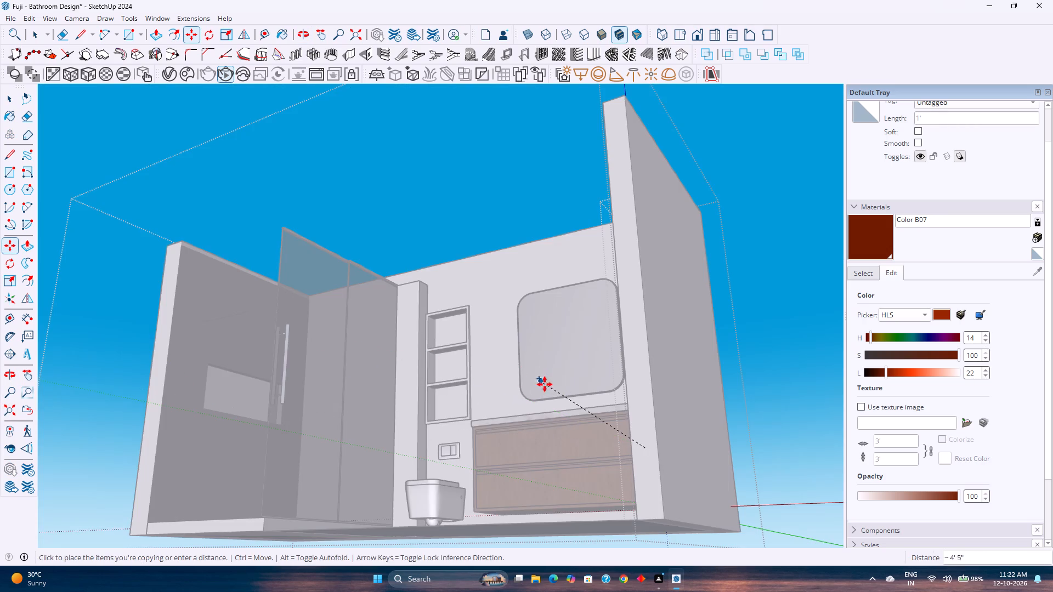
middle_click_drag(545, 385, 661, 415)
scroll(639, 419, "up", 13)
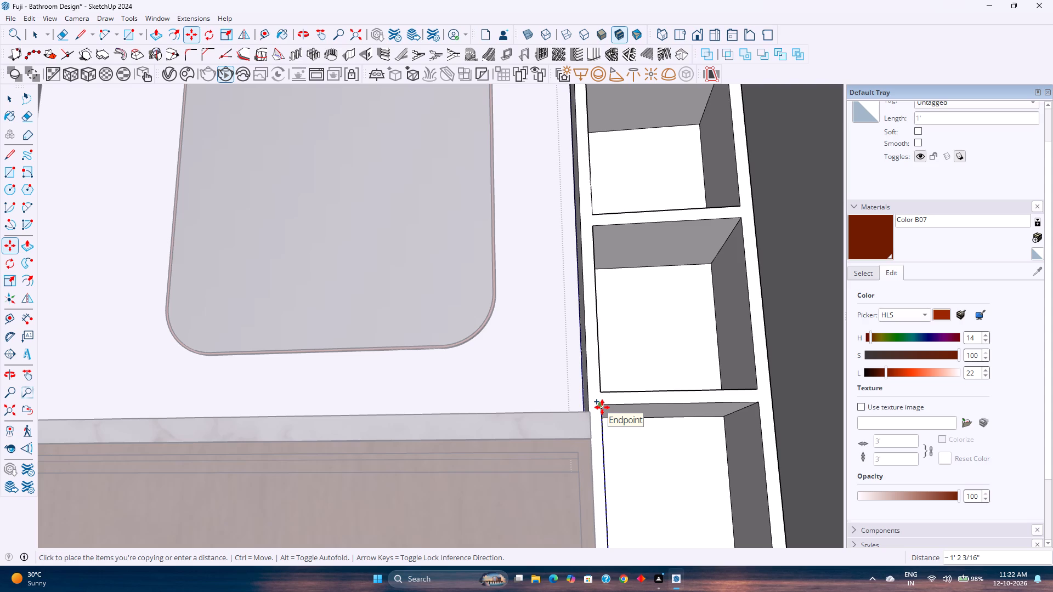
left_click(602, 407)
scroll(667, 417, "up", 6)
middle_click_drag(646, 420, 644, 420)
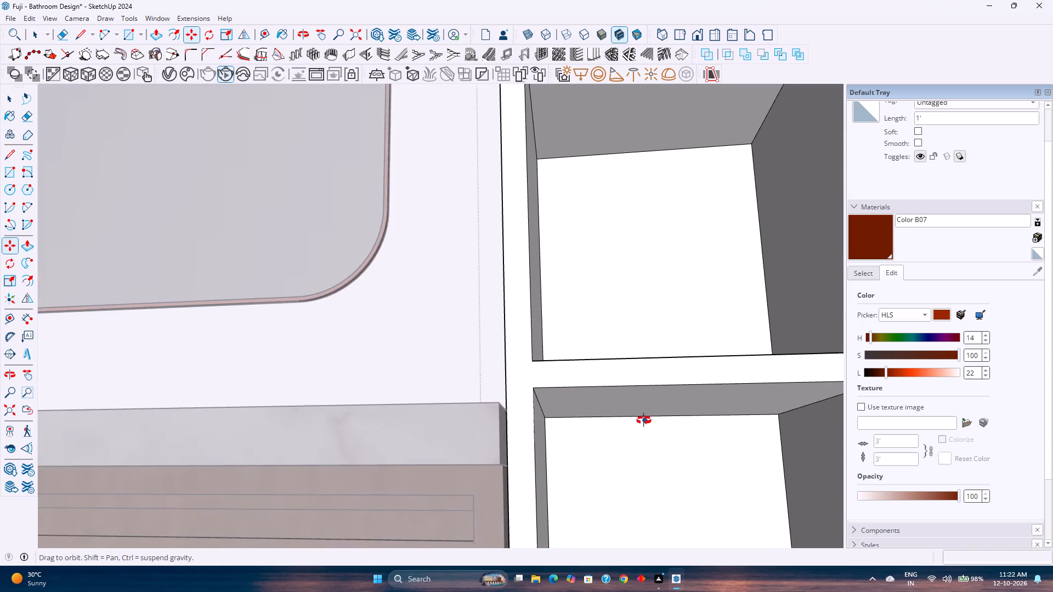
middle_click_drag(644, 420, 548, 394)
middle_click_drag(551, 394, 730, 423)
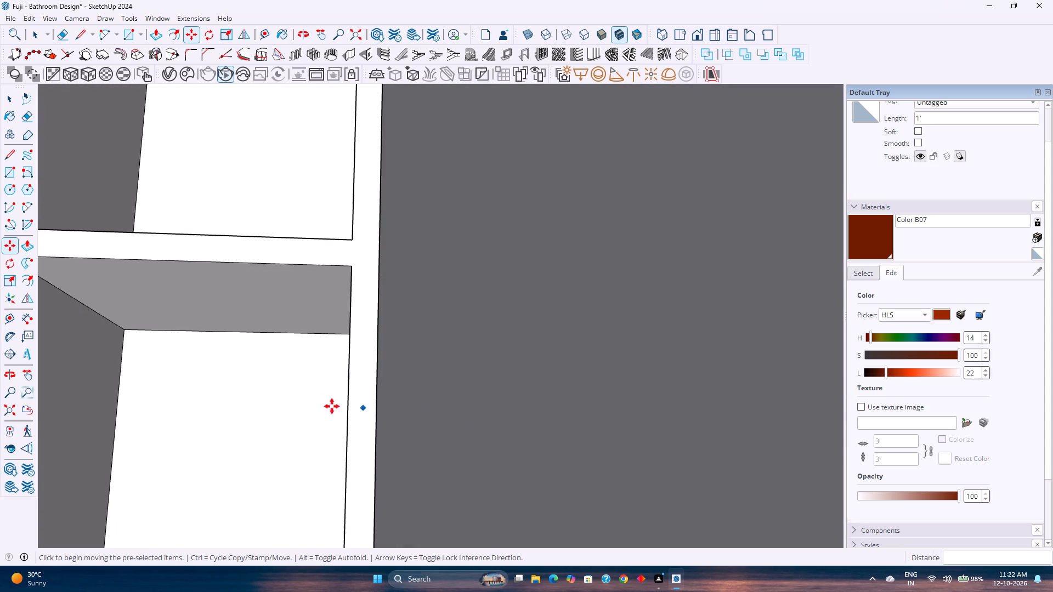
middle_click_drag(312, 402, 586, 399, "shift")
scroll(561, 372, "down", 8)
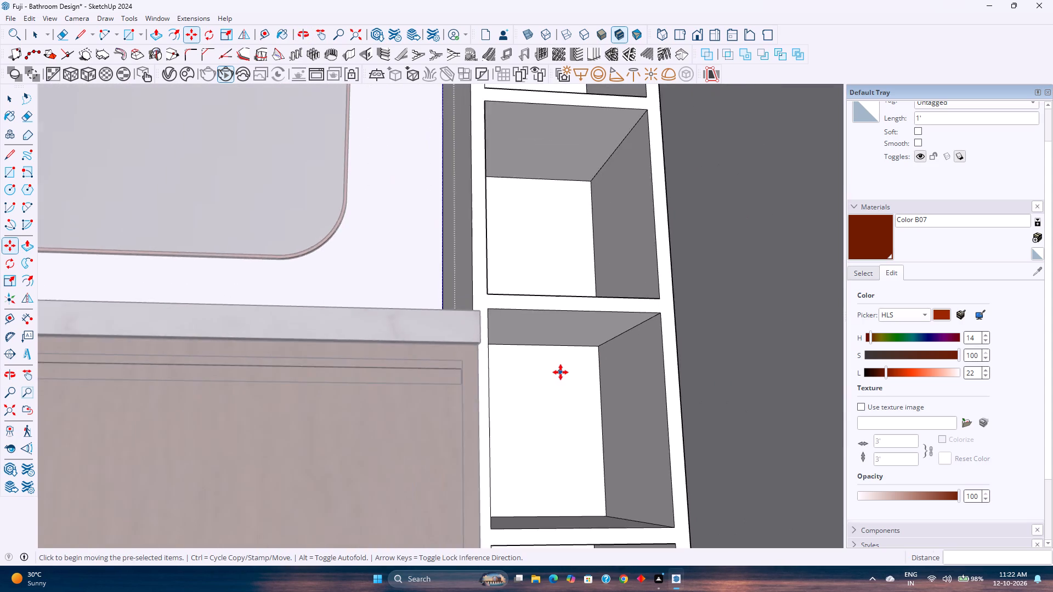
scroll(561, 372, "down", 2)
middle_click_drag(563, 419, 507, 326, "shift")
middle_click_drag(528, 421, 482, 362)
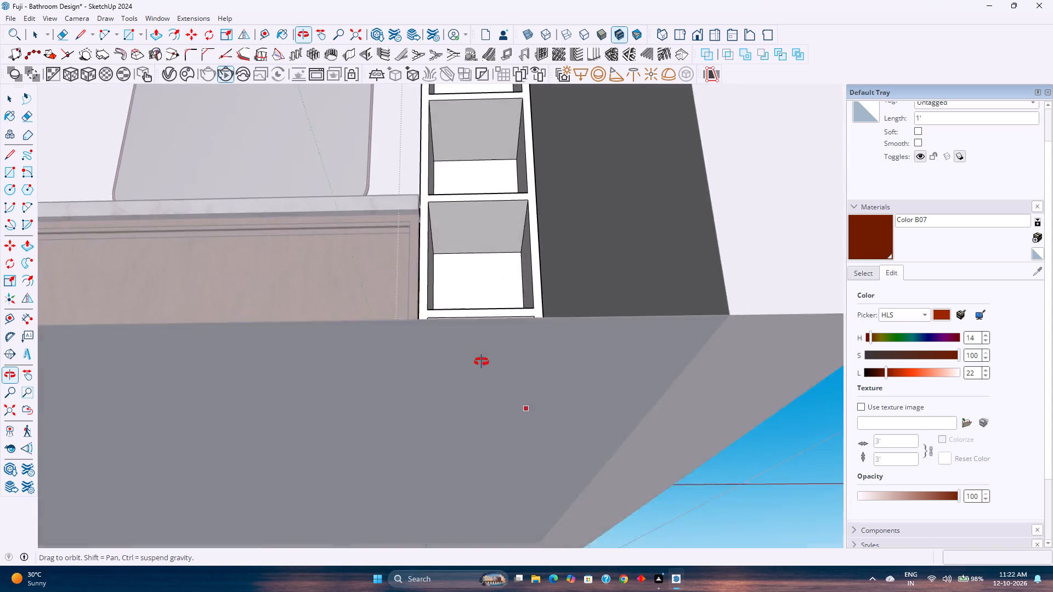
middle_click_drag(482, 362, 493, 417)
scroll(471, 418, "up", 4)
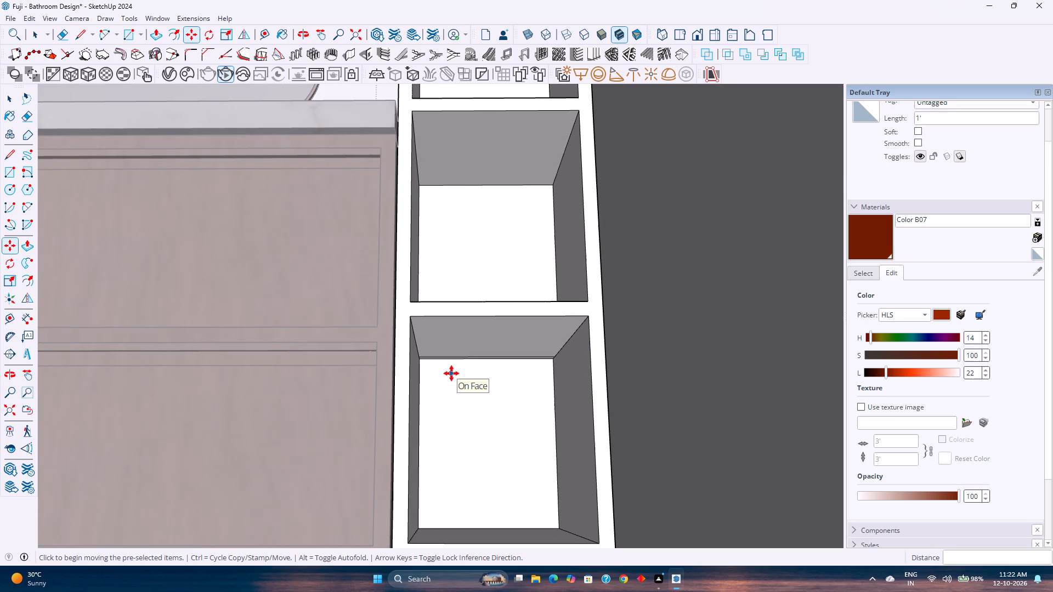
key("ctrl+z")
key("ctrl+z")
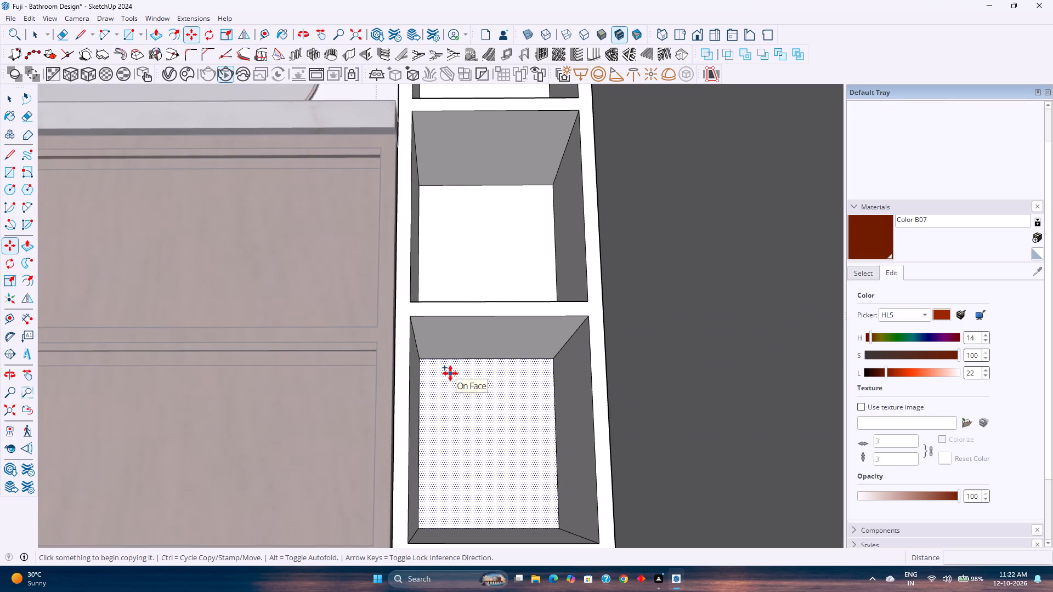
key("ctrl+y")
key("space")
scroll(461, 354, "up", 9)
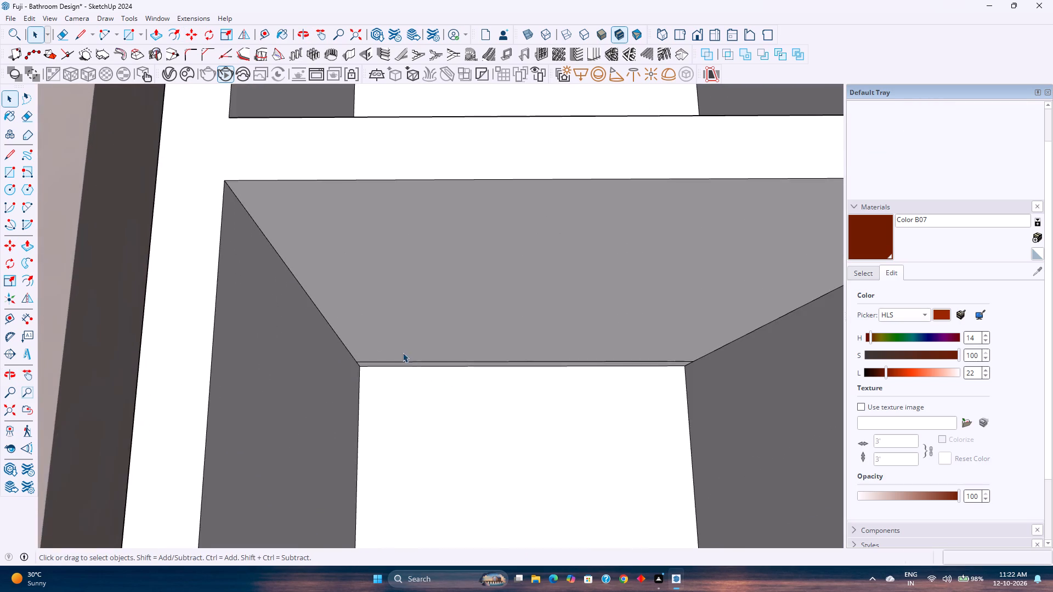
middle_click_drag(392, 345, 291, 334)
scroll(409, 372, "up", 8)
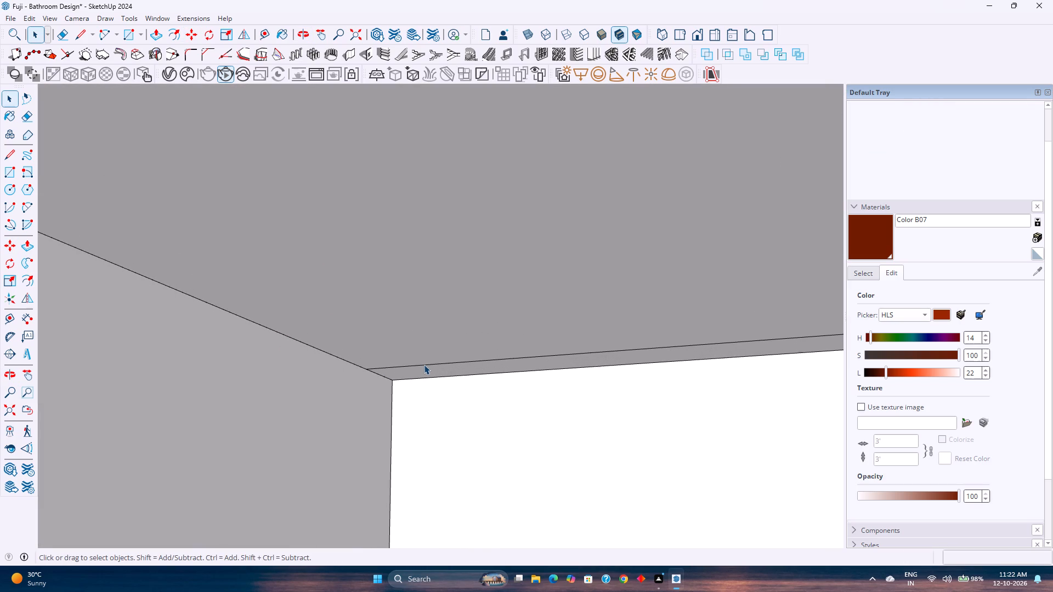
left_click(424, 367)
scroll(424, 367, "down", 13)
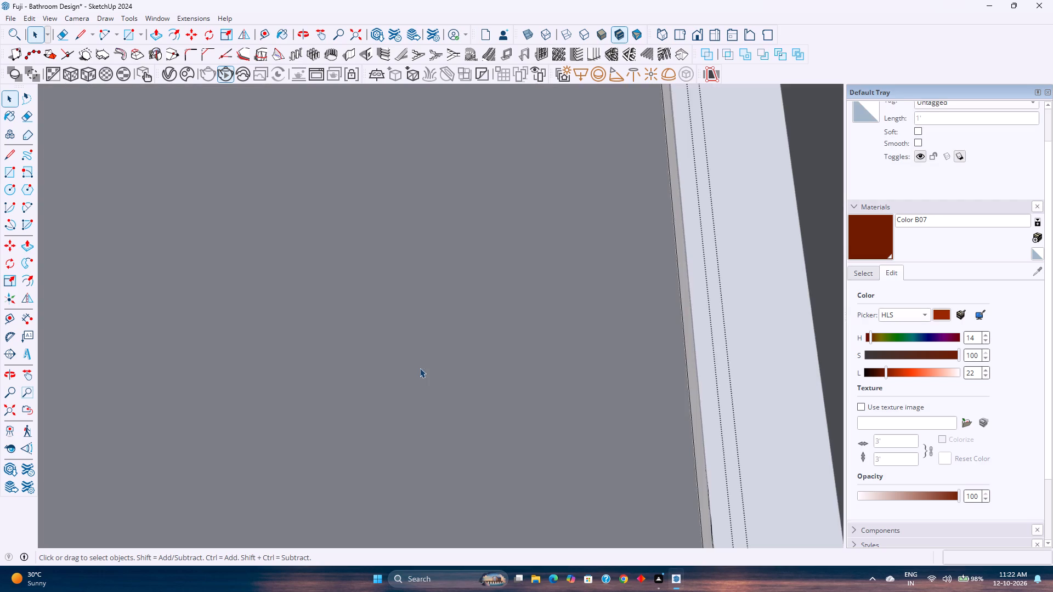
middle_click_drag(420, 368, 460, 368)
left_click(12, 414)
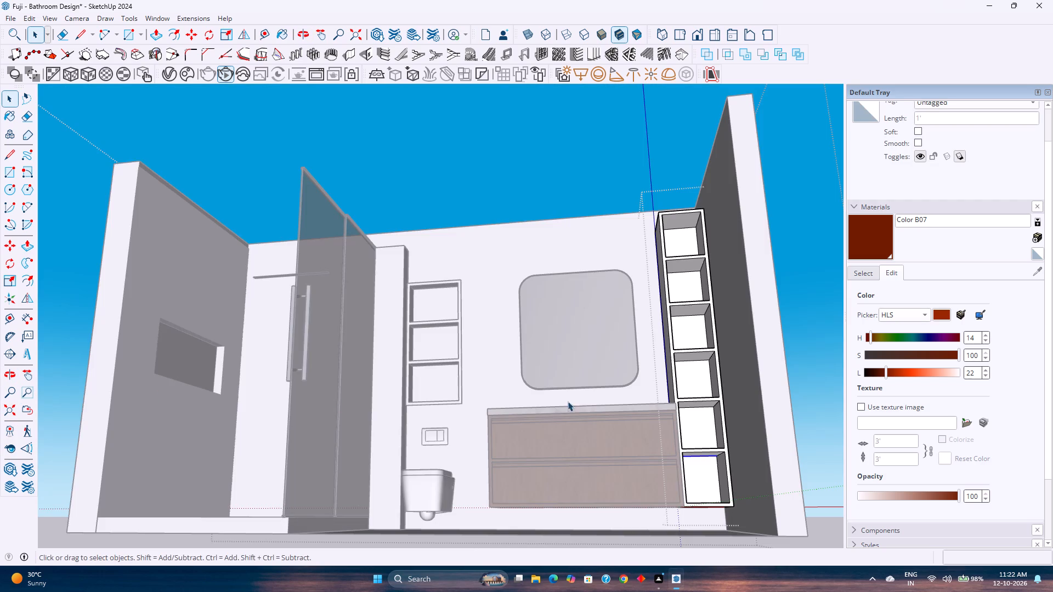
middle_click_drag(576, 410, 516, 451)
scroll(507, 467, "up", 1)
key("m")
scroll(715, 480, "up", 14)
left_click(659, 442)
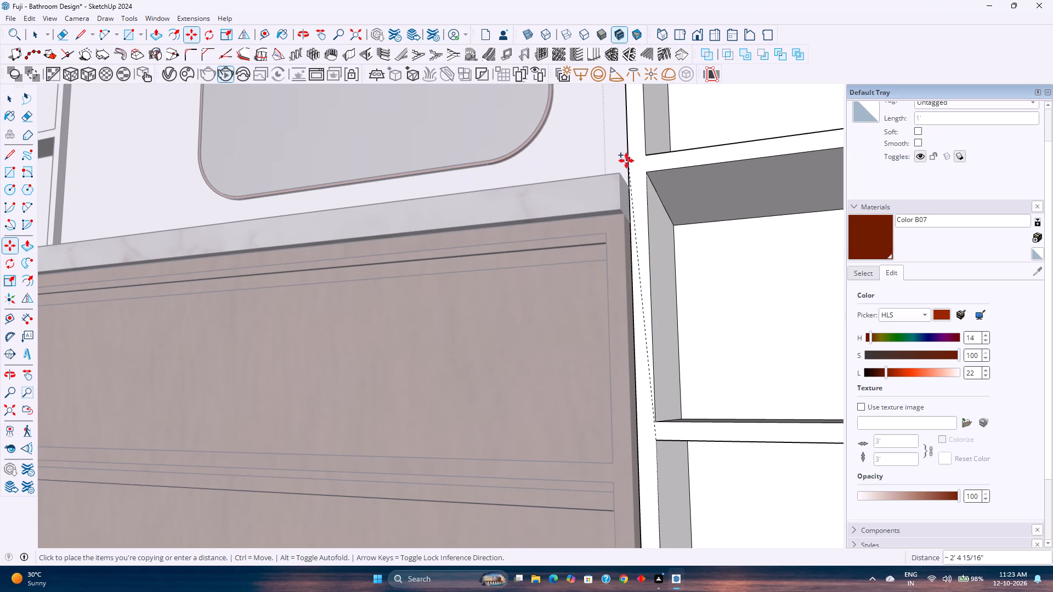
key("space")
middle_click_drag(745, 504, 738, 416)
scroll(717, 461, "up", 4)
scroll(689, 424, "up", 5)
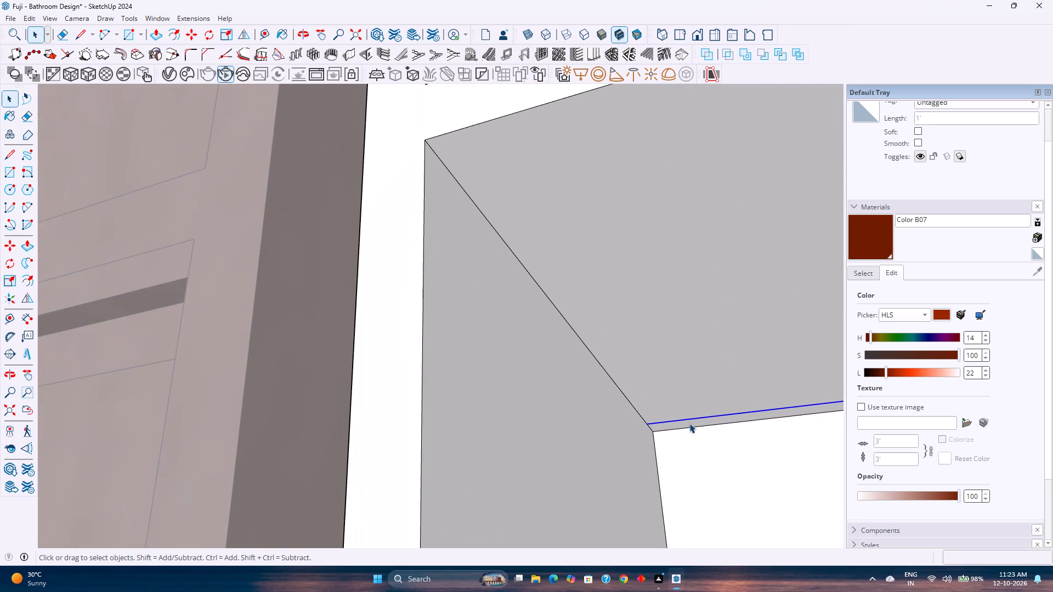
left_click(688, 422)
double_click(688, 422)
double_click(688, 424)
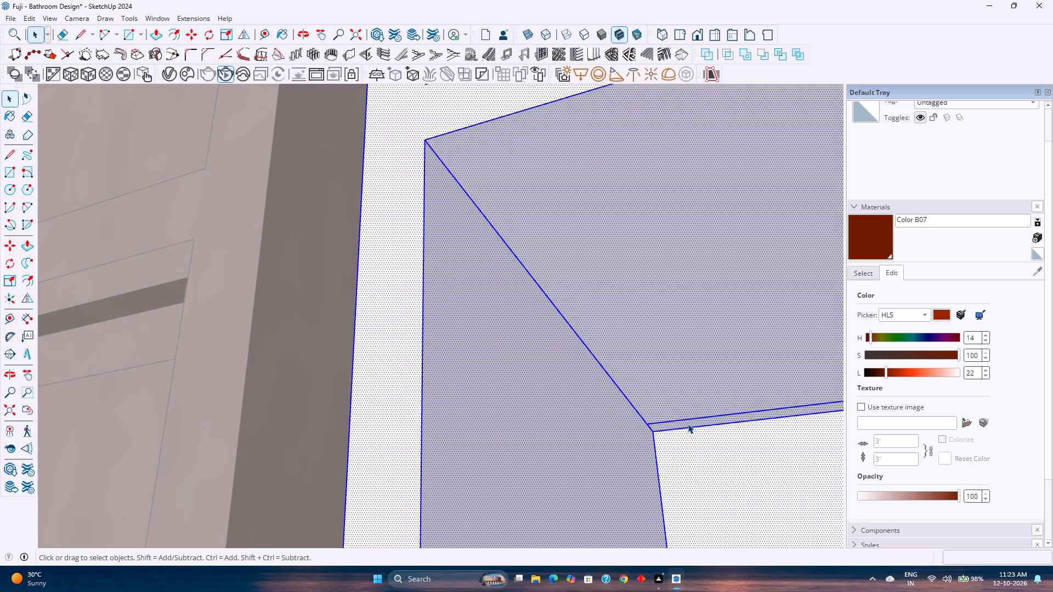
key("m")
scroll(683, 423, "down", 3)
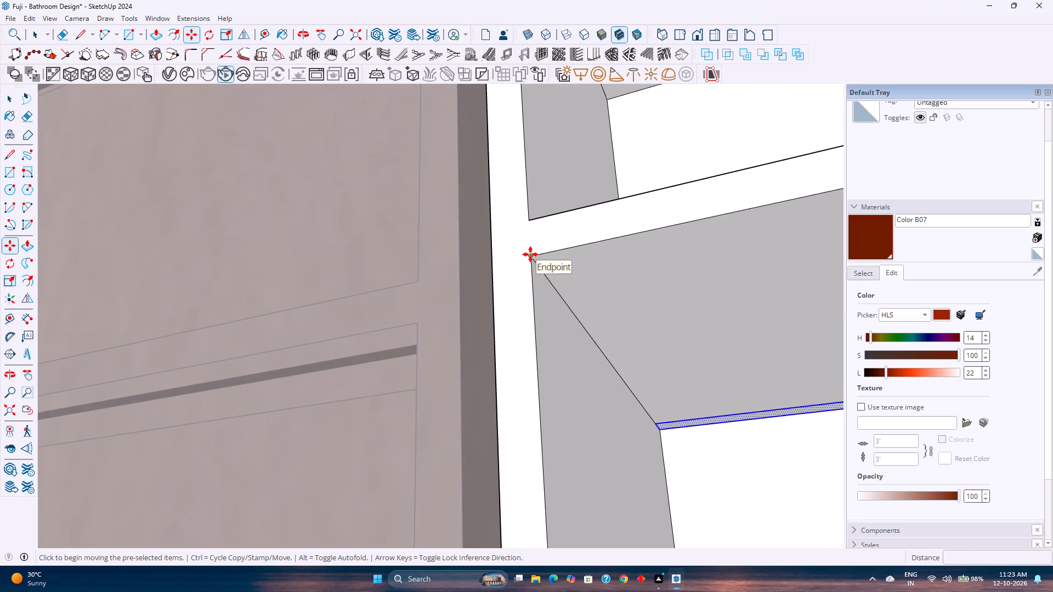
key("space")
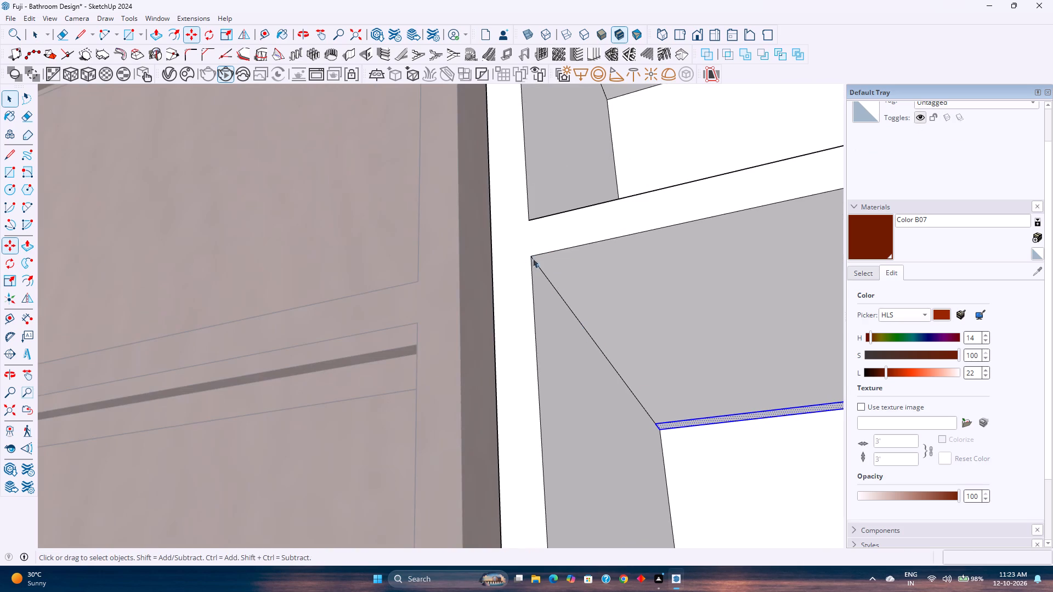
Push/Pull the back face of the tall shelf's second-lowest compartment 3 9/16" deeper, flush with the bottom compartment's back.
key("p")
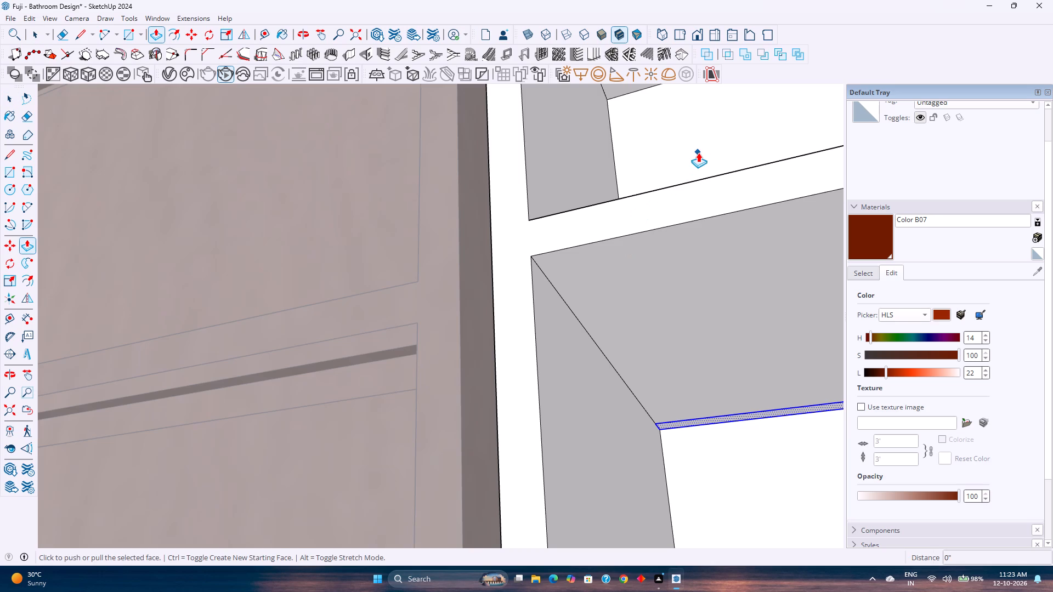
key("Escape")
left_click(698, 149)
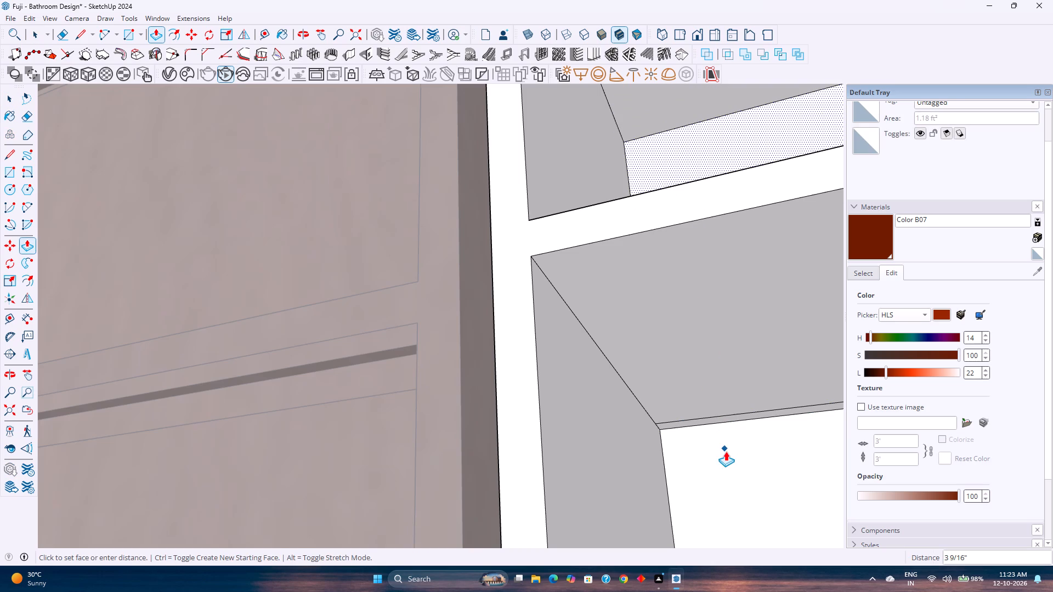
left_click(727, 454)
Repeat the 3 9/16" Push/Pull on the back faces of the tall shelf's four upper compartments.
scroll(708, 413, "down", 2)
middle_click_drag(688, 366, 688, 366, "shift")
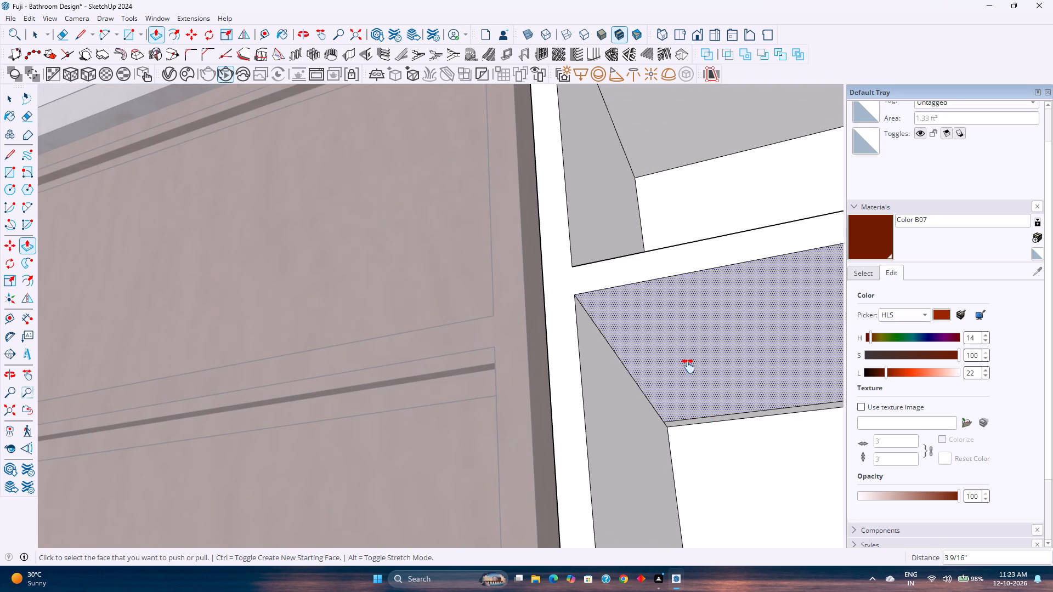
middle_click_drag(688, 366, 715, 499, "shift")
middle_click_drag(682, 354, 677, 452, "shift")
middle_click_drag(665, 332, 672, 412)
middle_click_drag(662, 312, 655, 483, "shift")
double_click(662, 376)
middle_click_drag(666, 367, 681, 561, "shift")
double_click(687, 301)
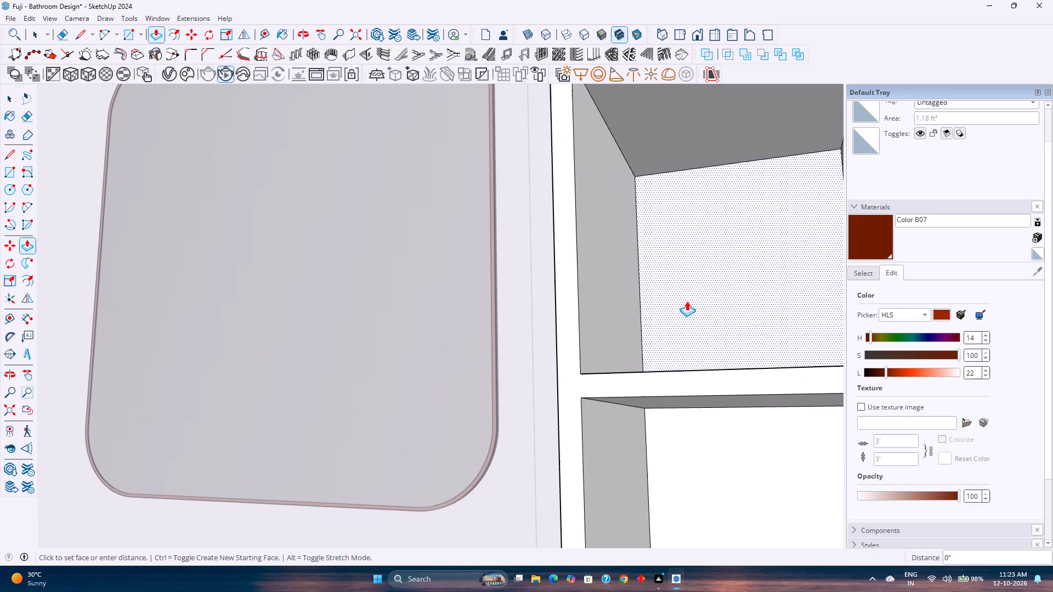
middle_click_drag(687, 300, 694, 526, "shift")
double_click(692, 311)
middle_click_drag(692, 309, 690, 513, "shift")
double_click(690, 275)
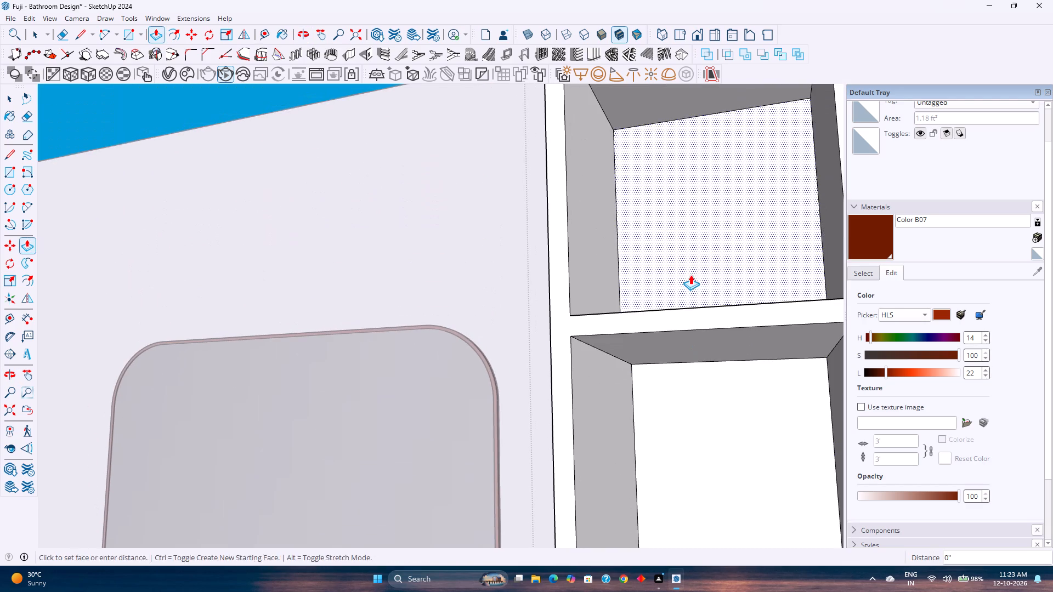
Check the tall shelf's top and back with hidden back edges displayed, and turn the back edges off again.
middle_click_drag(690, 274, 692, 464, "shift")
scroll(682, 383, "down", 1)
middle_click_drag(682, 383, 796, 514)
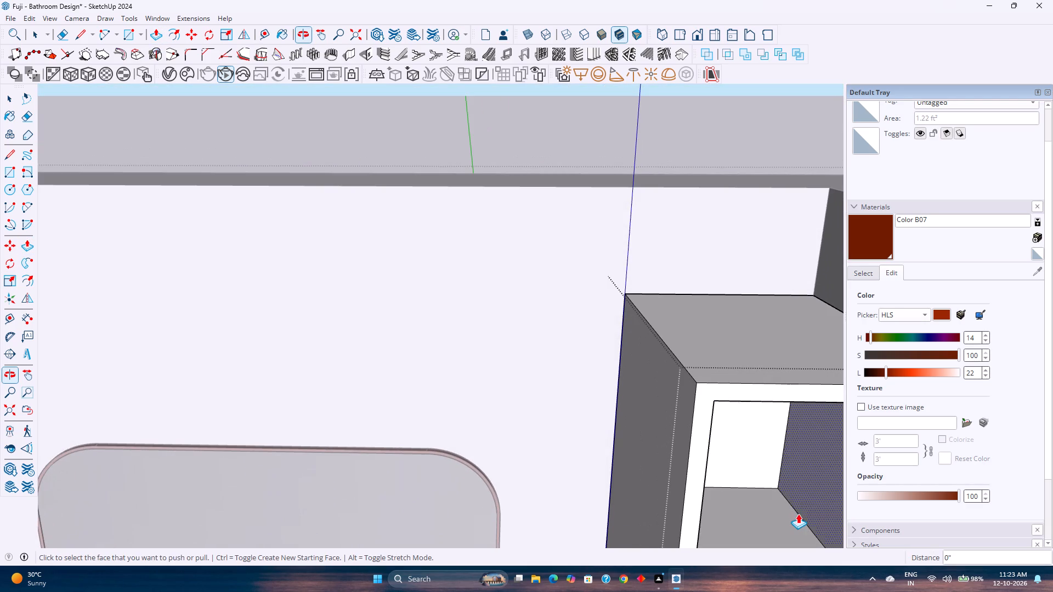
key("k")
middle_click_drag(687, 487, 823, 434)
scroll(673, 409, "down", 3)
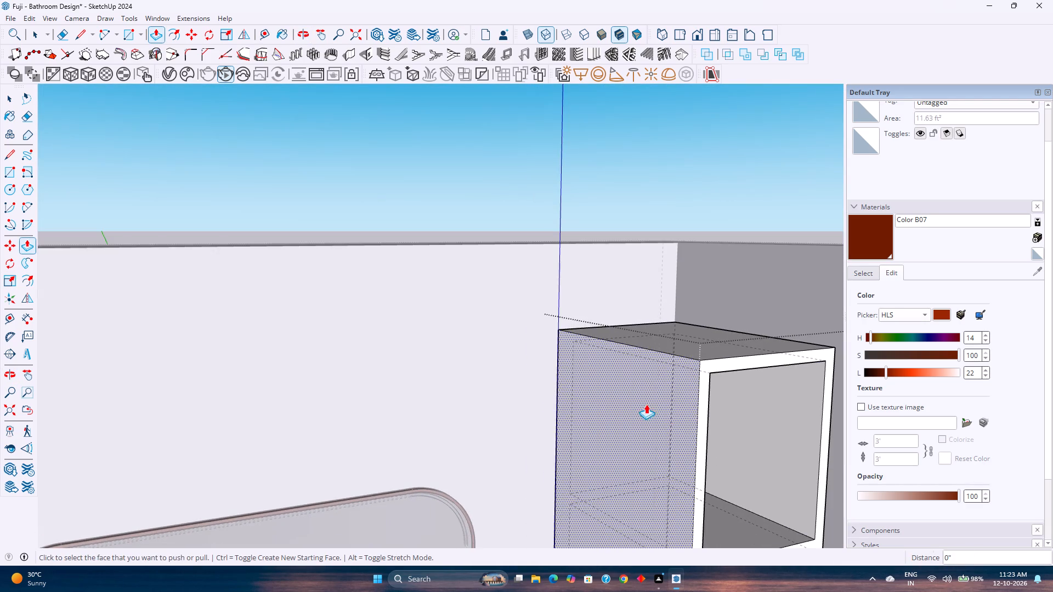
middle_click_drag(643, 402, 720, 509, "shift")
middle_click_drag(653, 426, 596, 513)
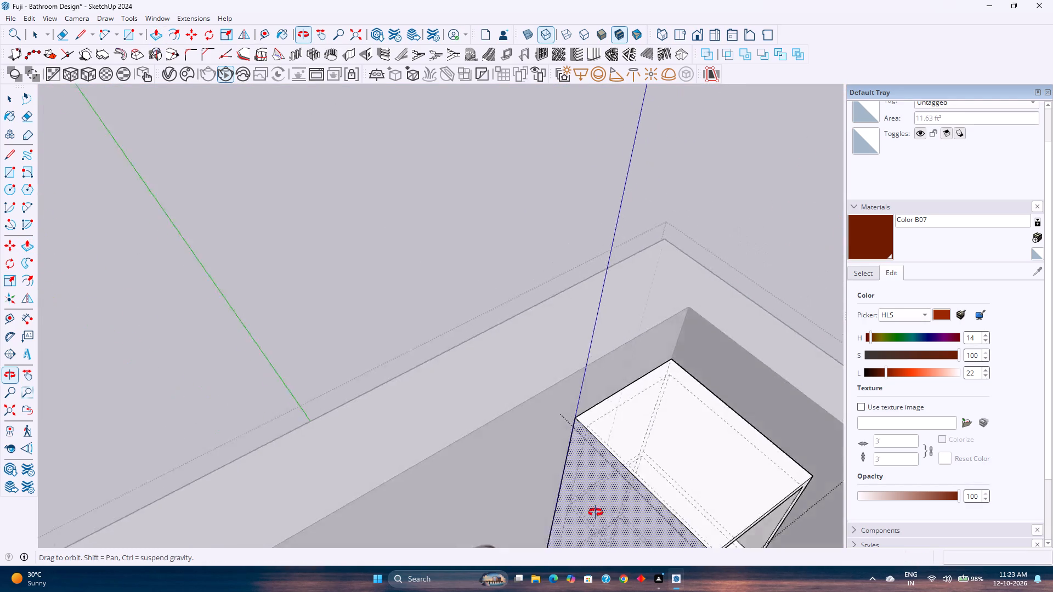
middle_click_drag(596, 513, 560, 520)
type("k")
key("space")
Examine the tall shelf's top and its compartments beside the mirror and vanity from several angles.
middle_click_drag(555, 521, 534, 455)
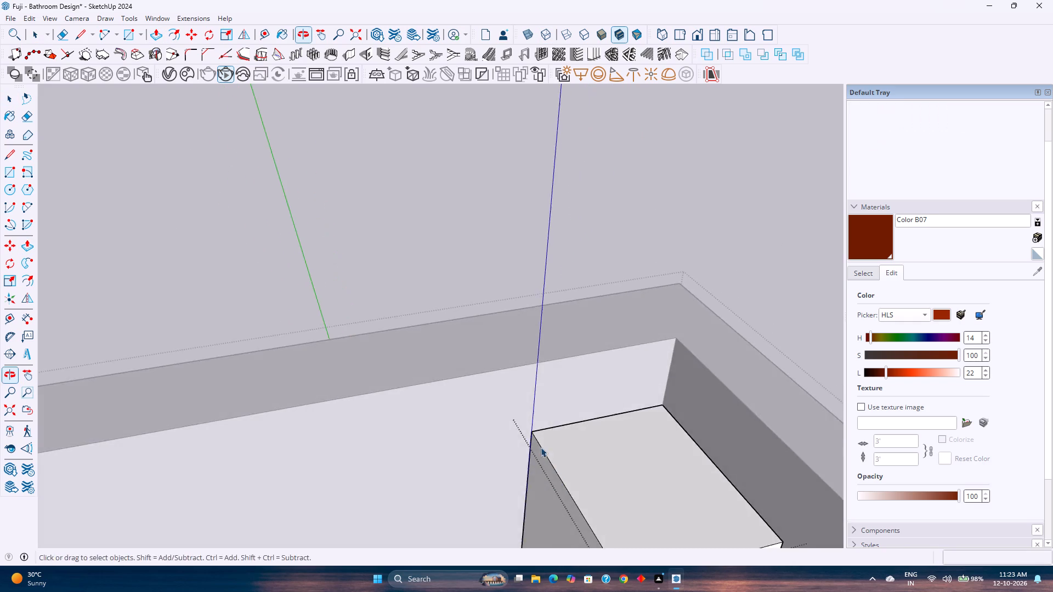
scroll(570, 493, "up", 1)
middle_click_drag(570, 493, 529, 436)
scroll(528, 431, "down", 9)
middle_click_drag(572, 528, 570, 466, "shift")
middle_click_drag(592, 443, 470, 422)
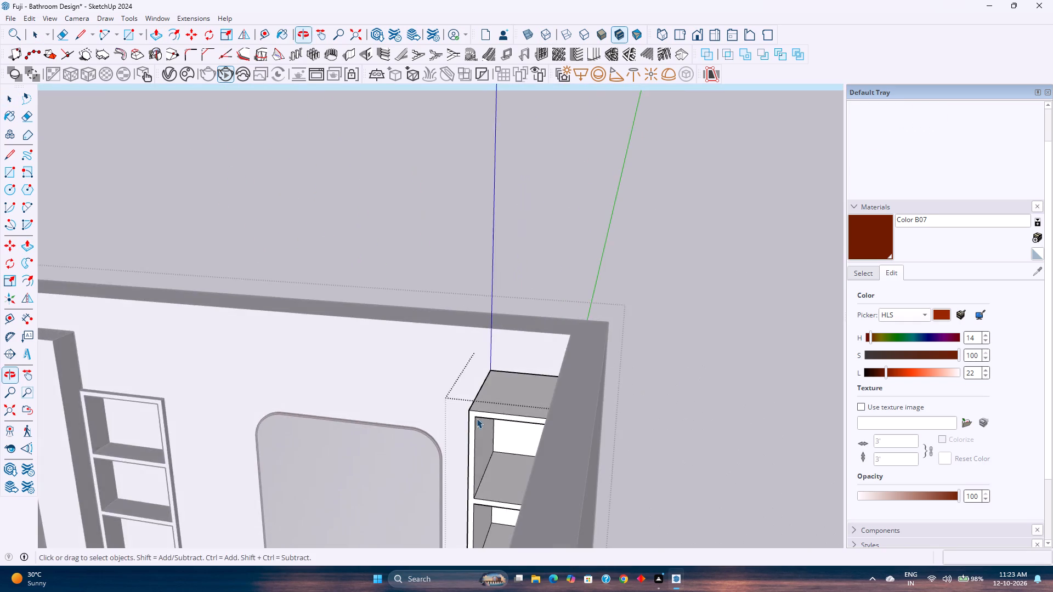
scroll(483, 419, "down", 3)
middle_click_drag(424, 496, 557, 355, "shift")
middle_click_drag(656, 475, 677, 398, "shift")
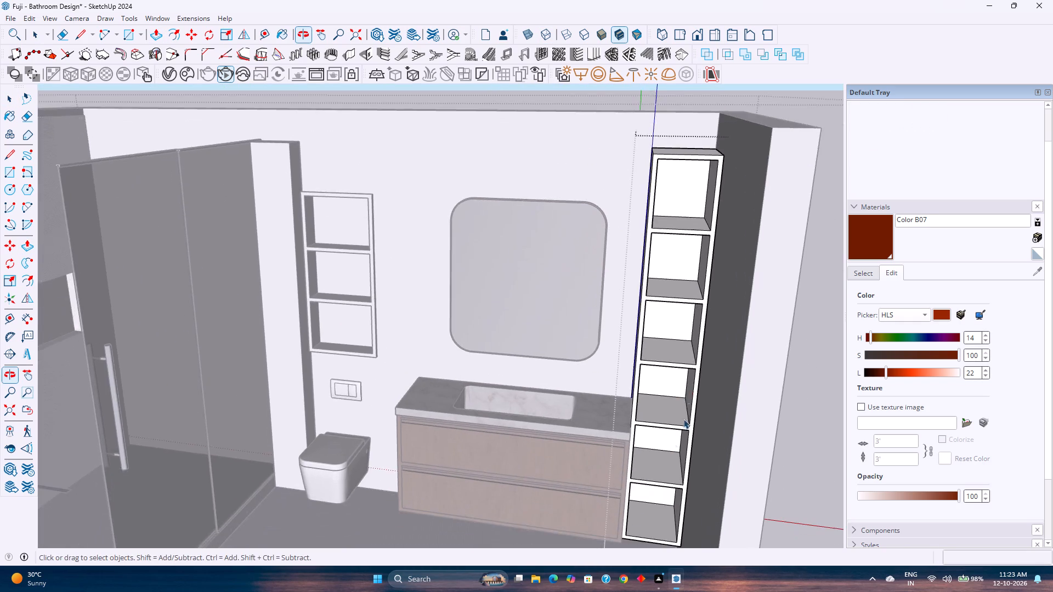
scroll(670, 440, "up", 6)
middle_click_drag(666, 449, 636, 382)
scroll(540, 451, "up", 3)
middle_click_drag(614, 450, 618, 408, "shift")
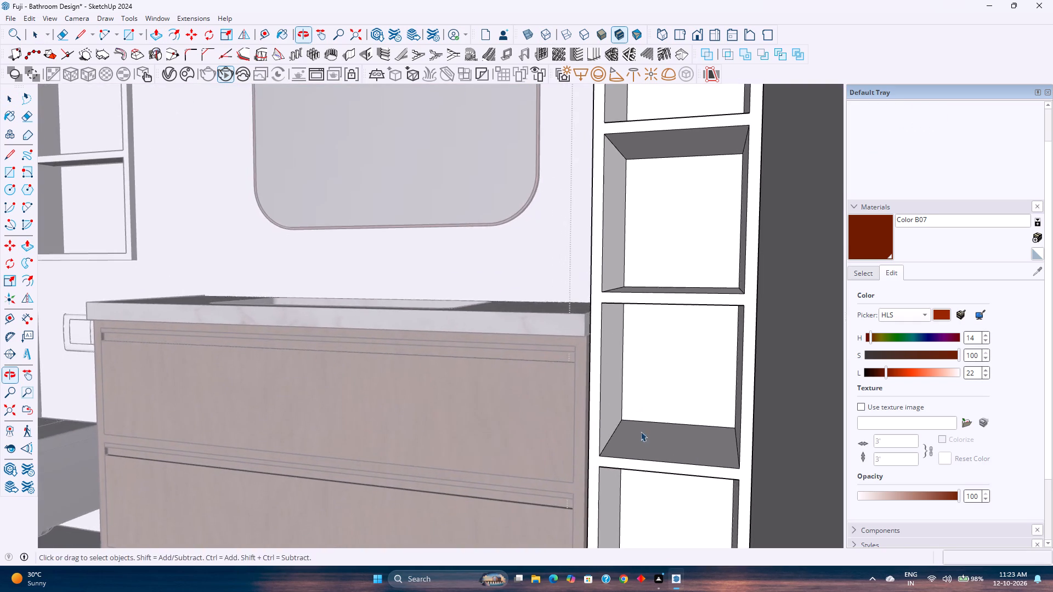
Copy the strip edge under the tall shelf's bottom compartment ceiling upward 1' 3 3/16" to the matching corner of the second-lowest compartment.
middle_click_drag(670, 517, 678, 425)
scroll(670, 517, "up", 1)
scroll(664, 431, "up", 11)
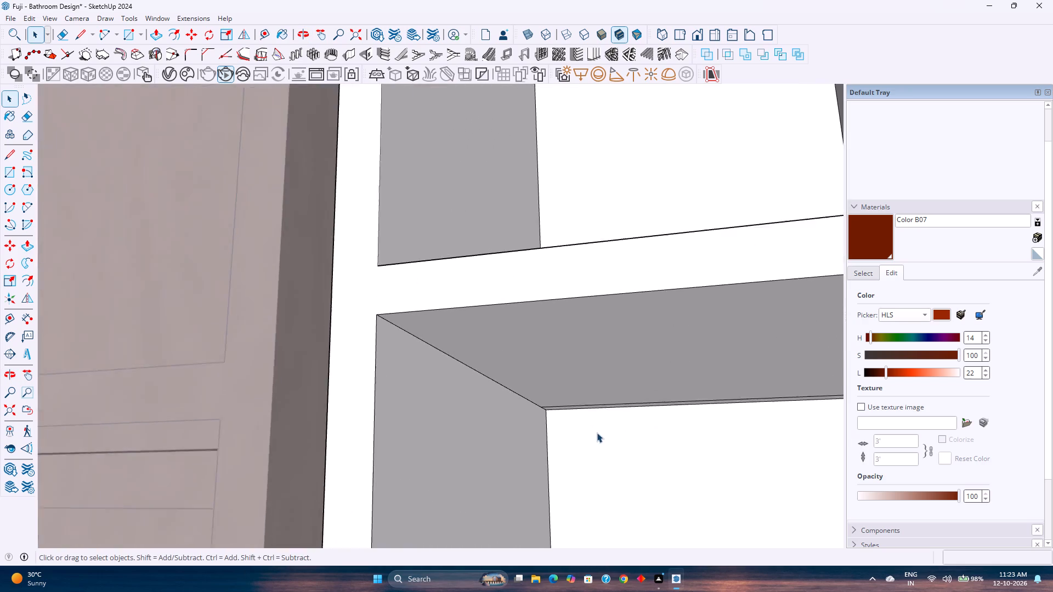
scroll(597, 432, "up", 2)
scroll(502, 422, "up", 1)
left_click(553, 396)
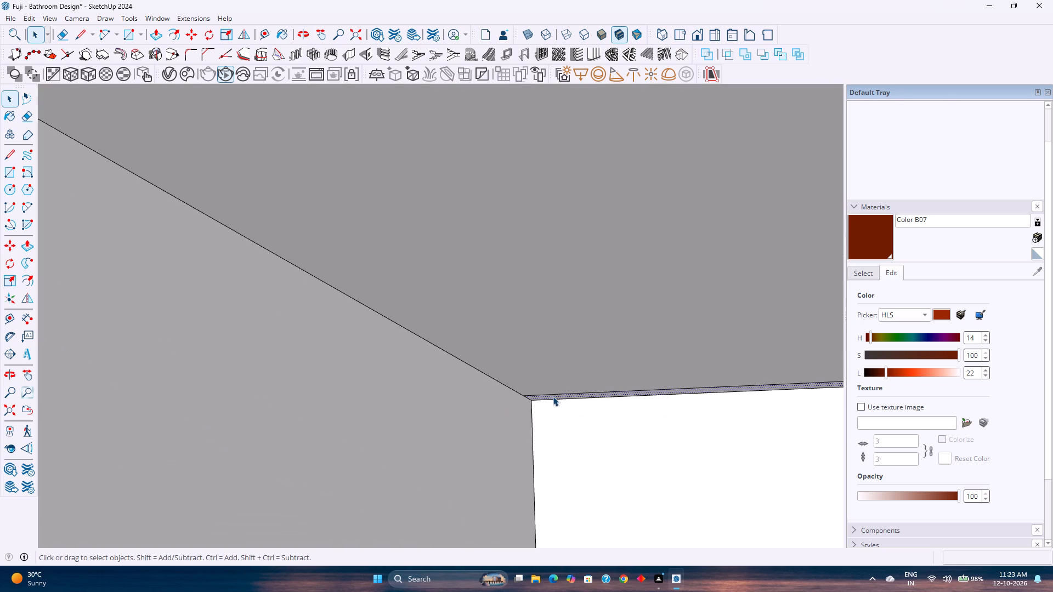
left_click(553, 394)
key("m")
scroll(546, 414, "down", 6)
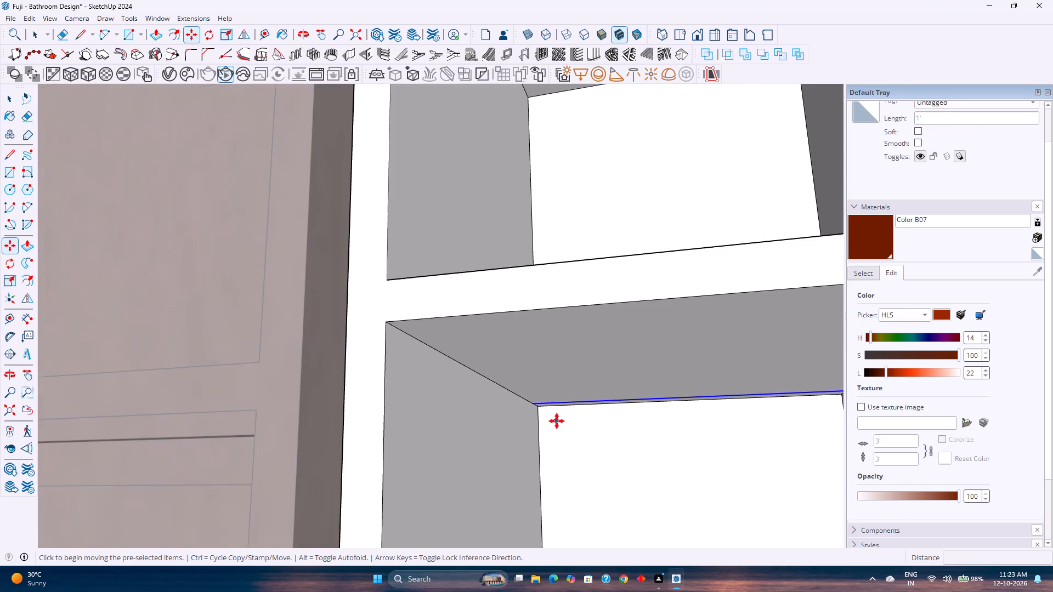
scroll(557, 421, "down", 2)
middle_click_drag(535, 410, 616, 555, "shift")
middle_click_drag(582, 510, 581, 432, "shift")
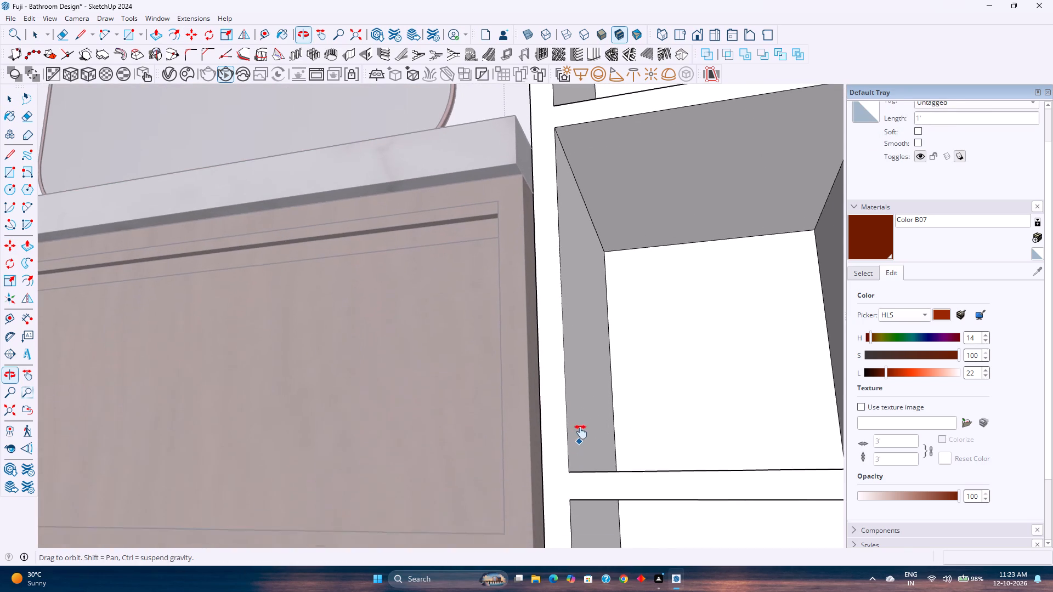
middle_click_drag(581, 432, 582, 425, "shift")
left_click(573, 453)
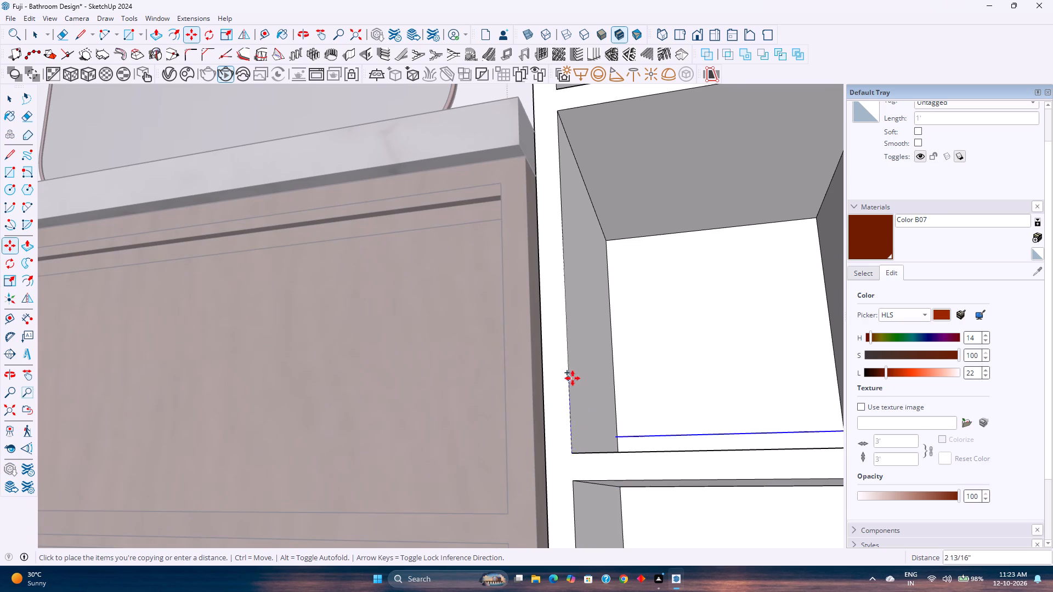
scroll(573, 378, "down", 4)
middle_click_drag(590, 231, 608, 327, "shift")
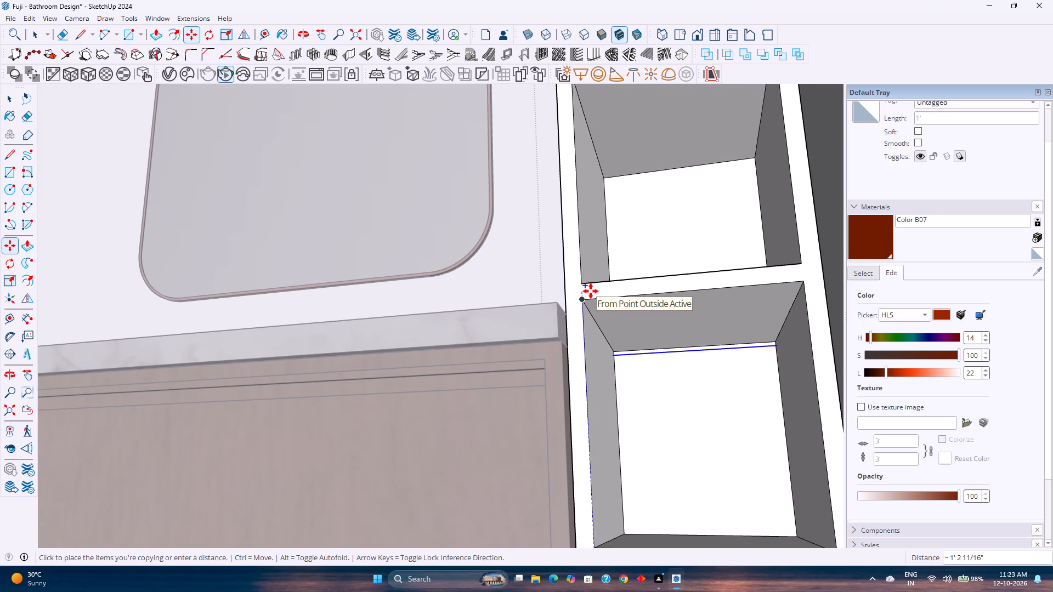
key("Escape")
middle_click_drag(626, 412, 605, 290, "shift")
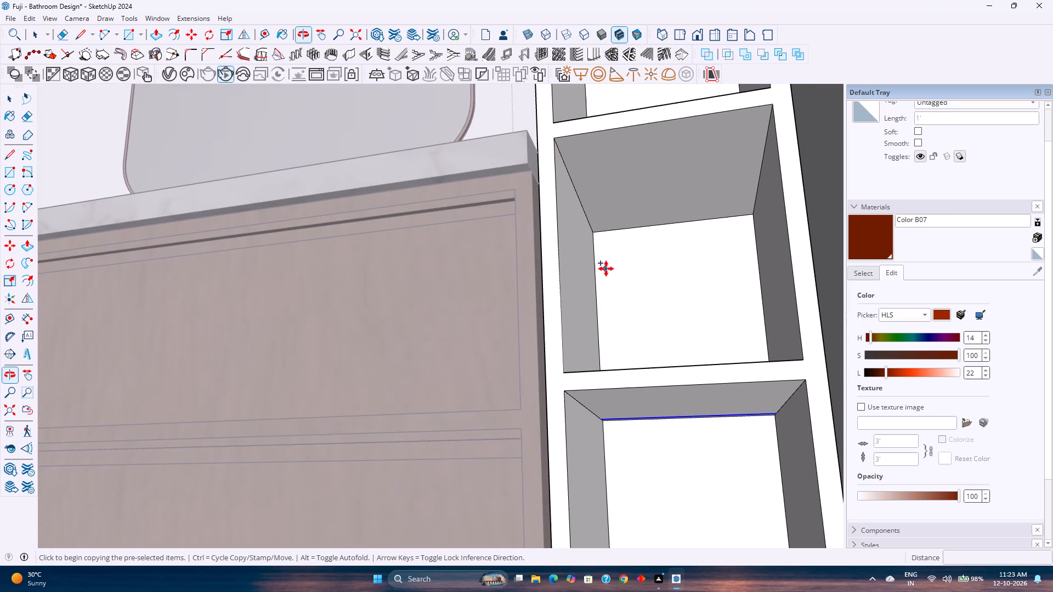
left_click(567, 394)
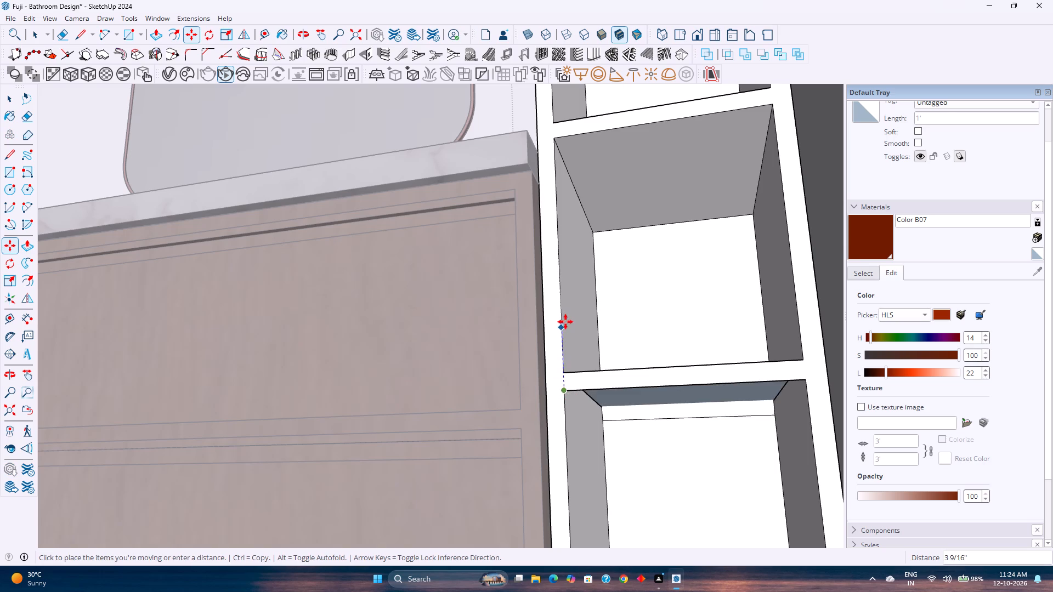
middle_click_drag(565, 322, 596, 436, "shift")
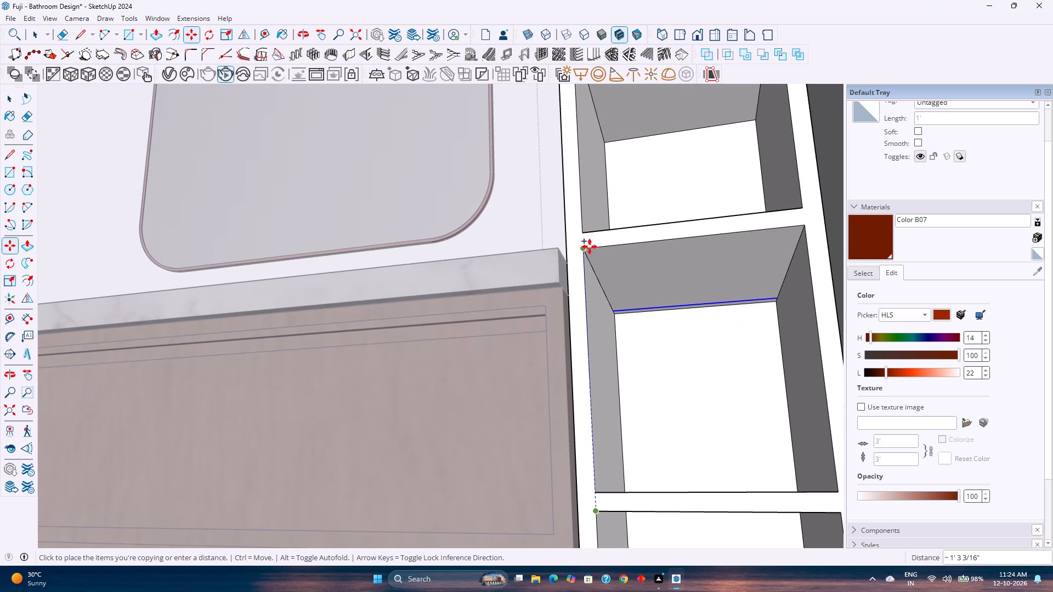
left_click(585, 247)
Repeat the strip edge copy up the tall shelf, 1' 3 3/16" for each of the next three compartments and 1' 3 11/16" for the top one.
middle_click_drag(588, 243, 621, 373, "shift")
left_click(616, 380)
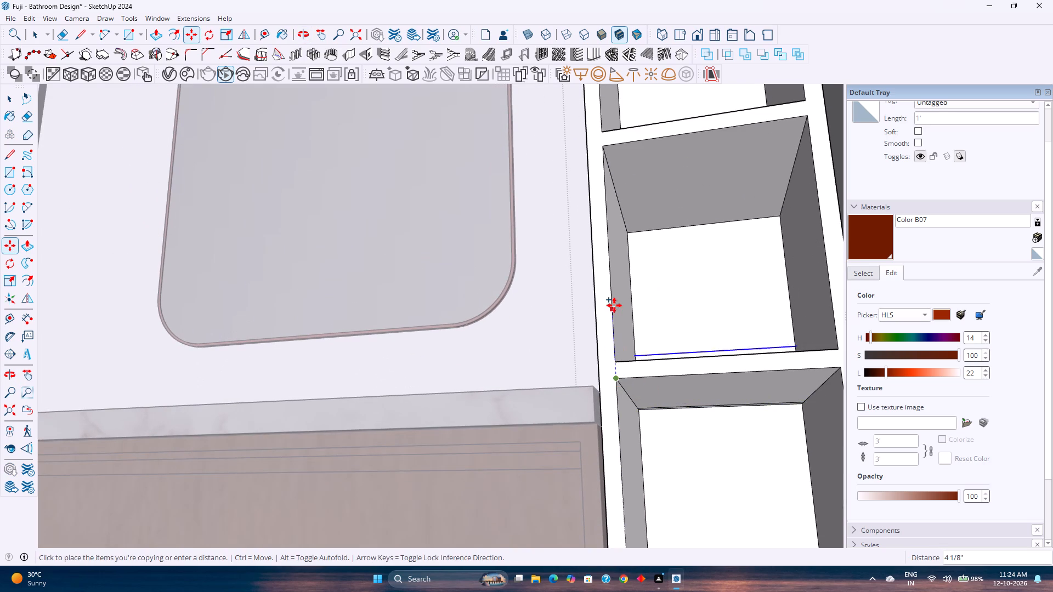
scroll(614, 301, "down", 1, "shift")
middle_click_drag(614, 301, 629, 458, "shift")
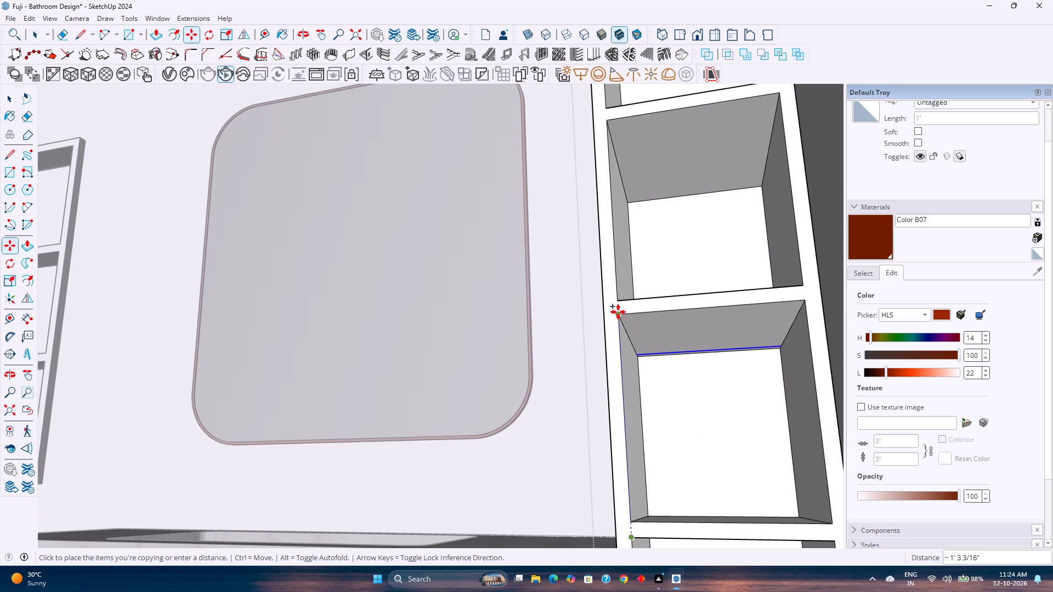
left_click(618, 312)
left_click(618, 315)
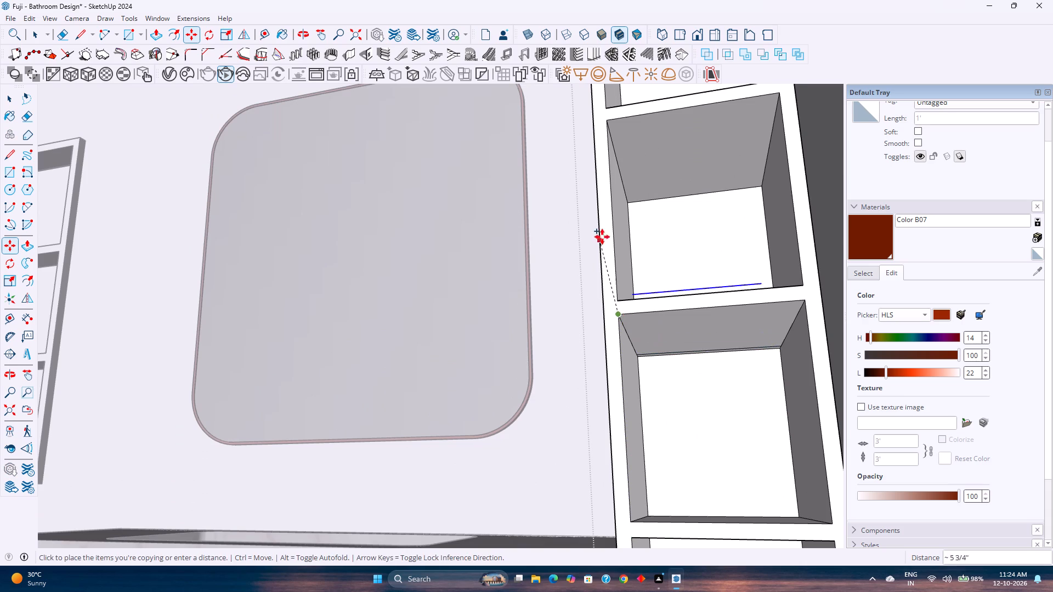
middle_click_drag(604, 238, 642, 420, "shift")
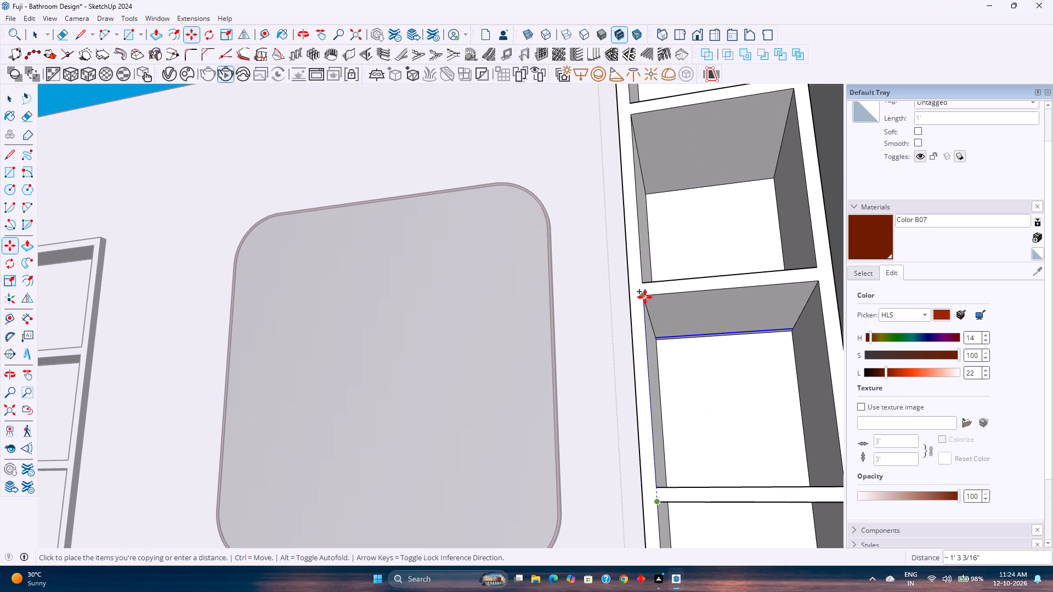
left_click(646, 295)
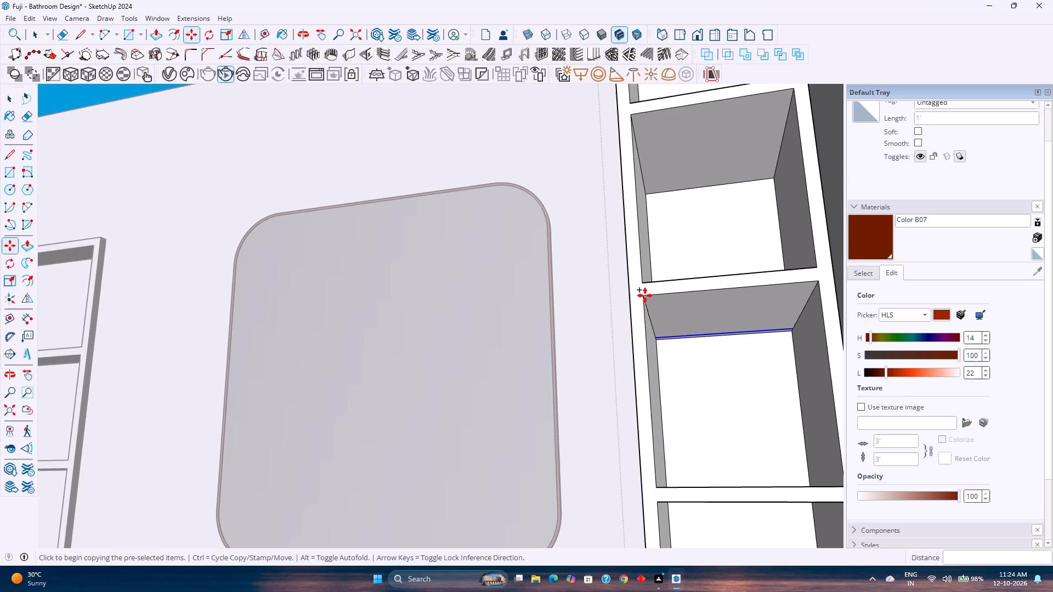
left_click(643, 295)
middle_click_drag(648, 270, 673, 482, "shift")
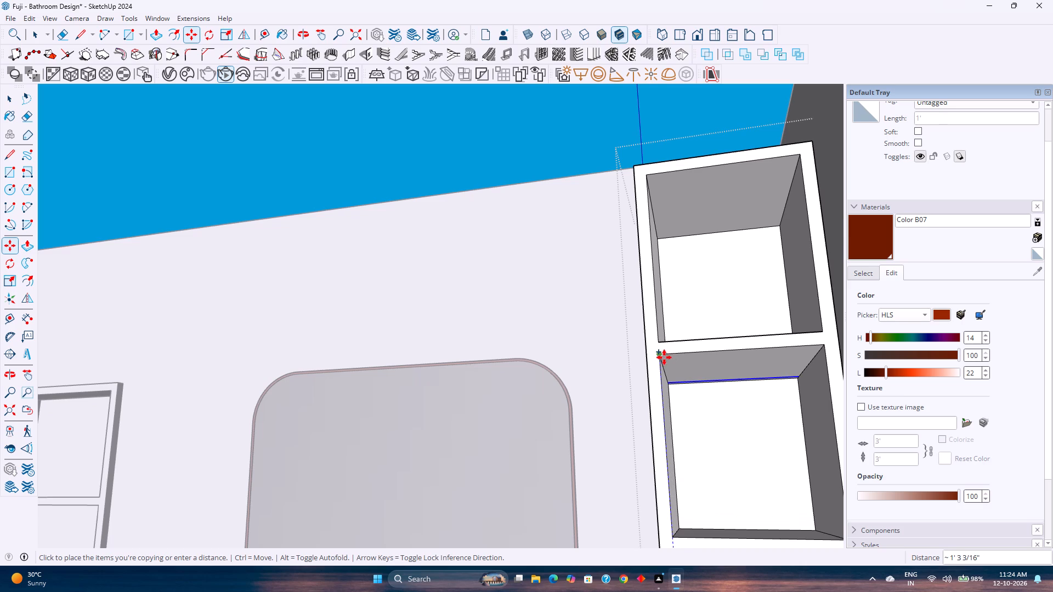
left_click(661, 356)
left_click(661, 356)
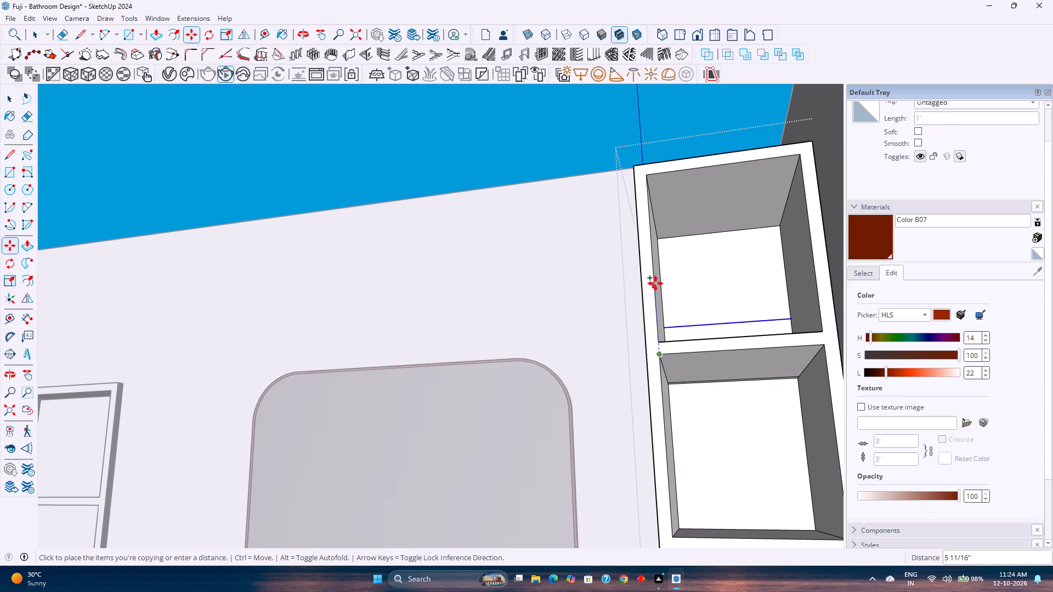
left_click(645, 175)
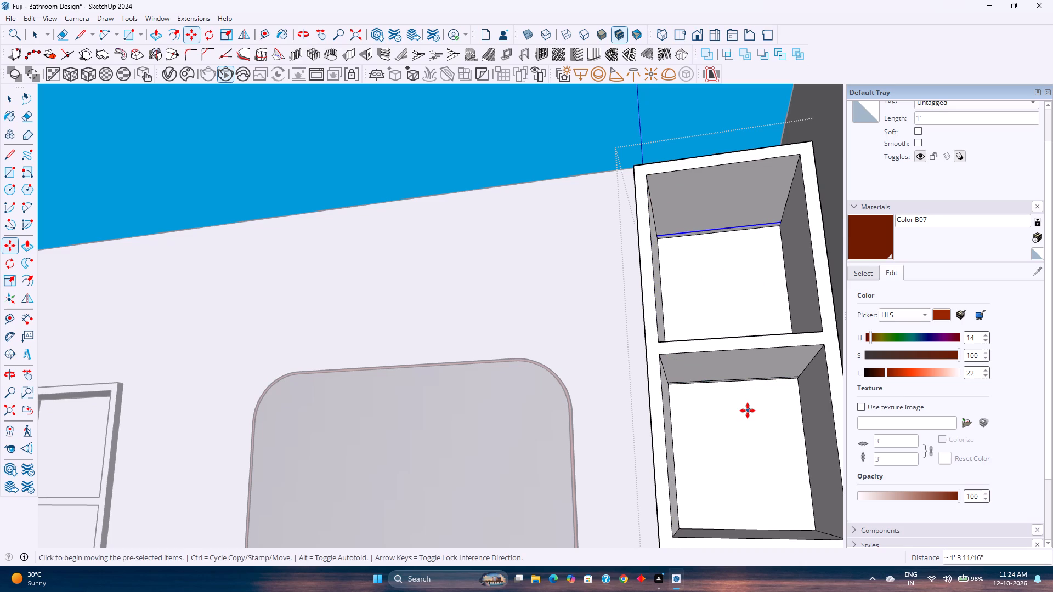
Push/Pull the narrow strip at the back of the top compartment's ceiling 0.5" upward to recess it.
key("p")
scroll(697, 228, "up", 6)
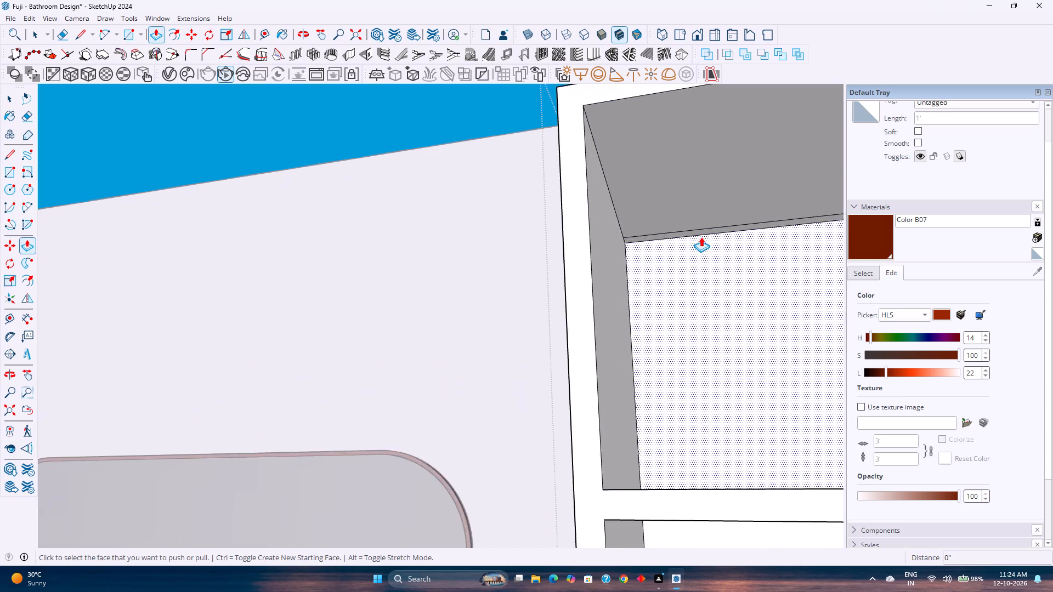
scroll(701, 237, "up", 9)
left_click(627, 243)
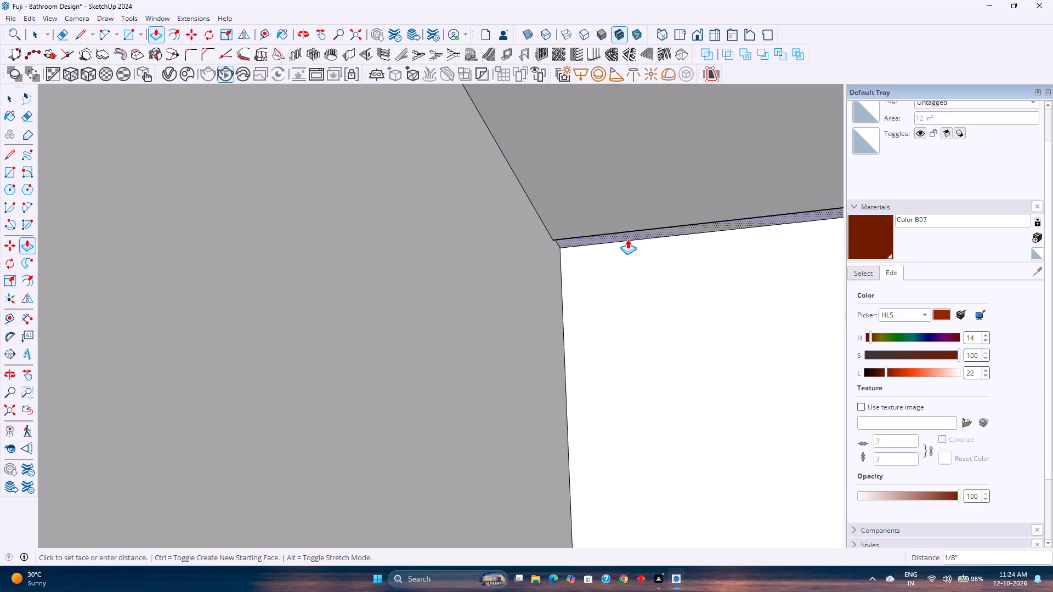
type("0.5")
key("Return")
Repeat the 1/2" Push/Pull recess on the rear ceiling strips of the tall shelf's next three compartments down.
scroll(627, 241, "down", 4)
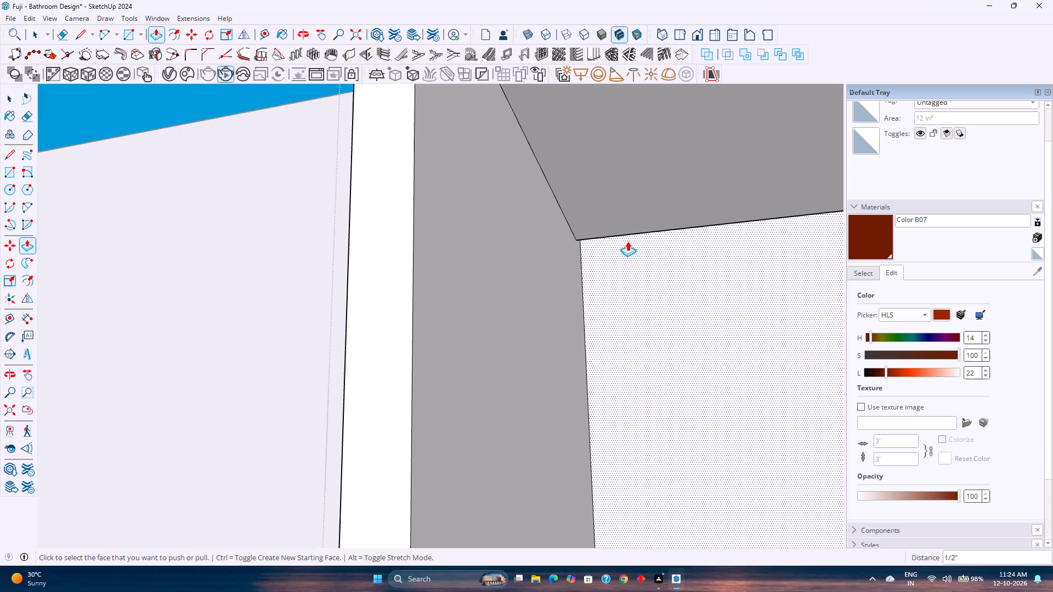
middle_click_drag(658, 346, 599, 235, "shift")
scroll(599, 231, "down", 7)
middle_click_drag(603, 385, 578, 354)
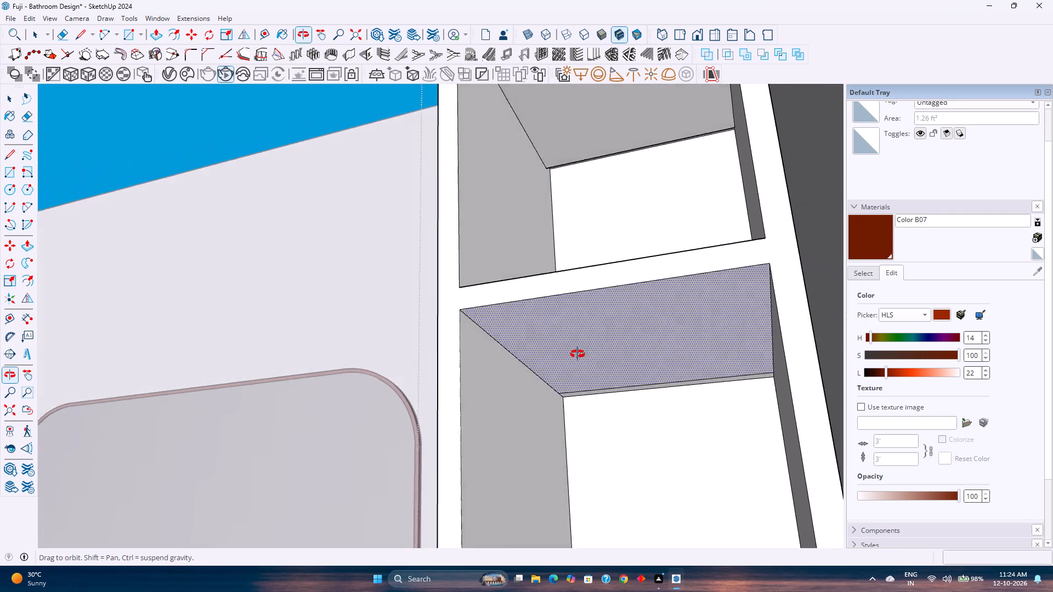
middle_click_drag(578, 354, 548, 353)
middle_click_drag(571, 377, 685, 378)
scroll(409, 383, "up", 8)
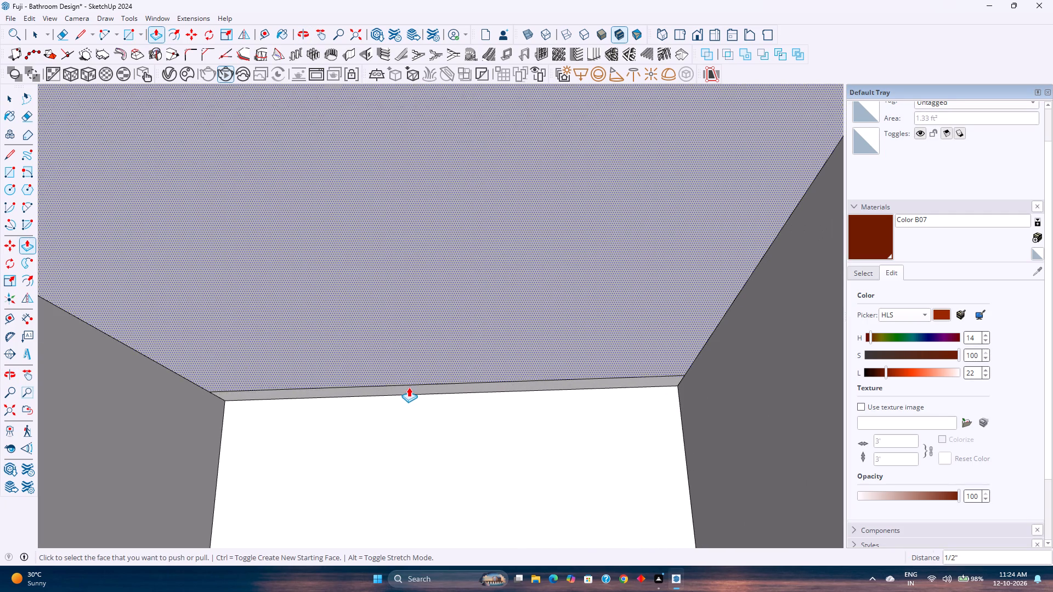
double_click(409, 389)
middle_click_drag(409, 392, 457, 333, "shift")
scroll(466, 326, "down", 10)
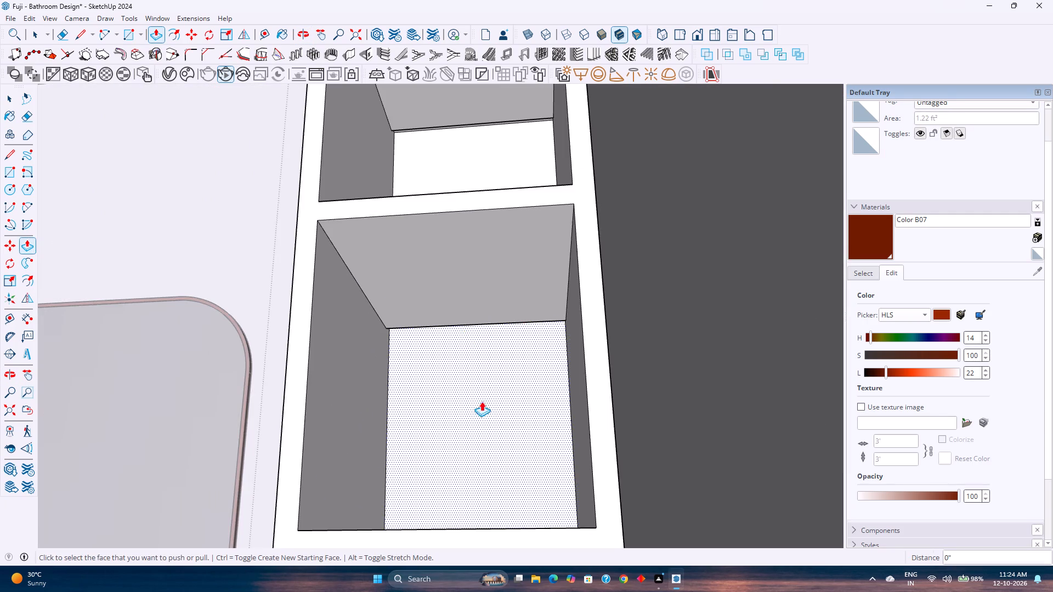
middle_click_drag(481, 401, 535, 271, "shift")
middle_click_drag(534, 411, 494, 366)
scroll(482, 439, "up", 8)
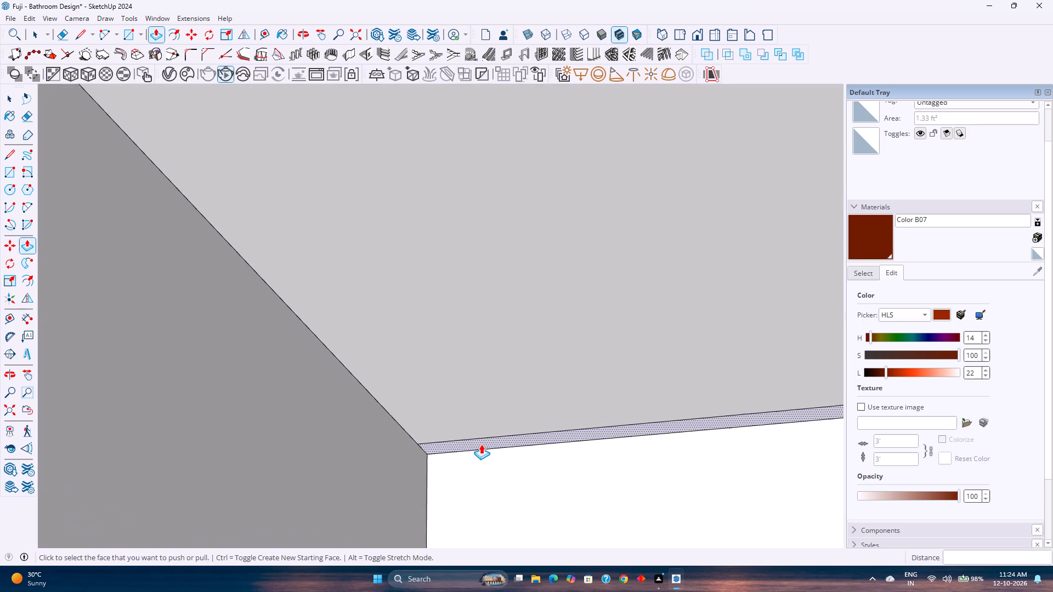
scroll(481, 444, "up", 1)
double_click(481, 443)
scroll(478, 440, "down", 9)
middle_click_drag(472, 439, 518, 317, "shift")
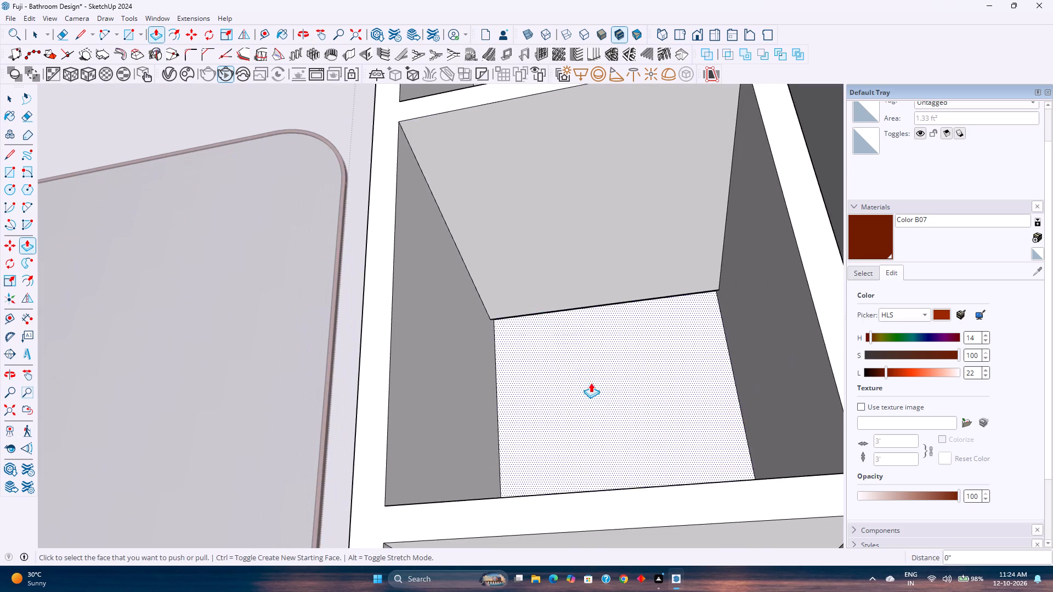
middle_click_drag(594, 404, 595, 295, "shift")
middle_click_drag(575, 469, 551, 412)
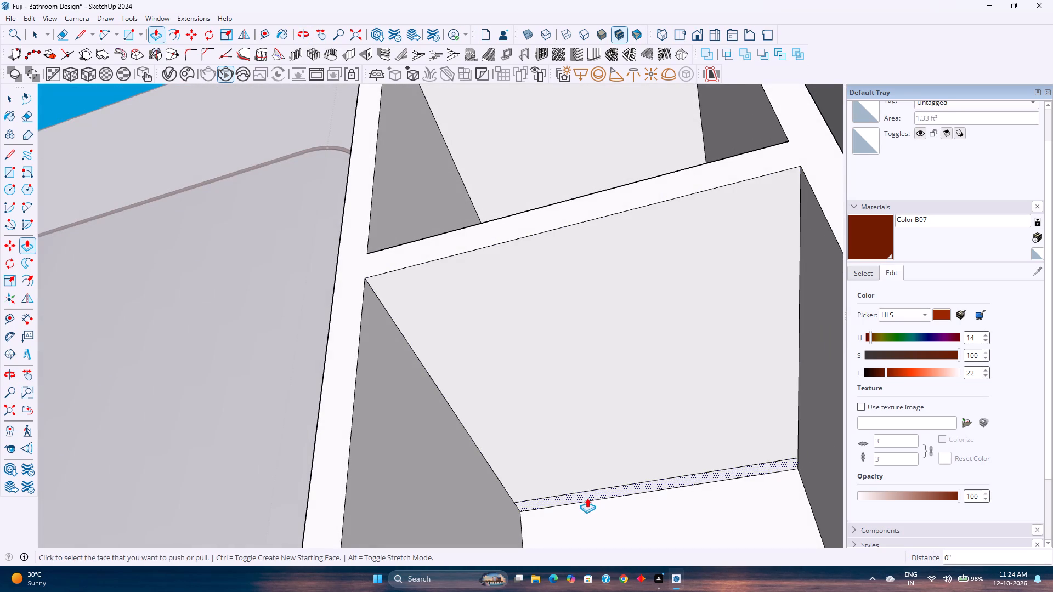
double_click(587, 498)
Repeat the 1/2" Push/Pull recess on the ceiling strips of the two lowest compartments and leave the tall shelf's editing mode.
middle_click_drag(584, 475, 592, 401, "shift")
scroll(605, 369, "down", 9)
middle_click_drag(636, 477, 568, 325, "shift")
scroll(568, 325, "down", 1, "shift")
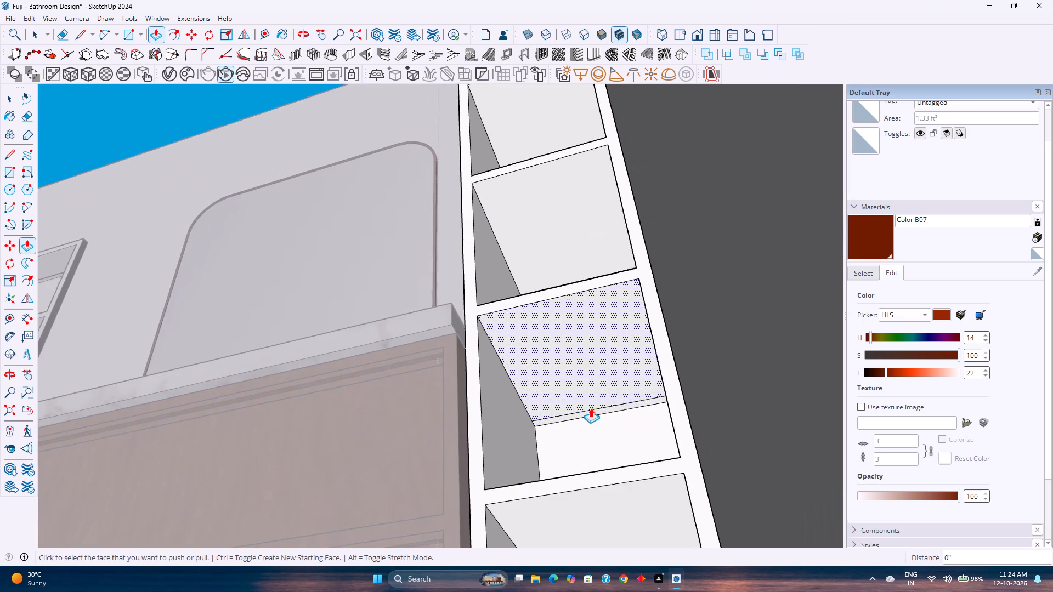
scroll(591, 416, "up", 5)
double_click(590, 412)
middle_click_drag(590, 417, 579, 343, "shift")
scroll(584, 328, "down", 6)
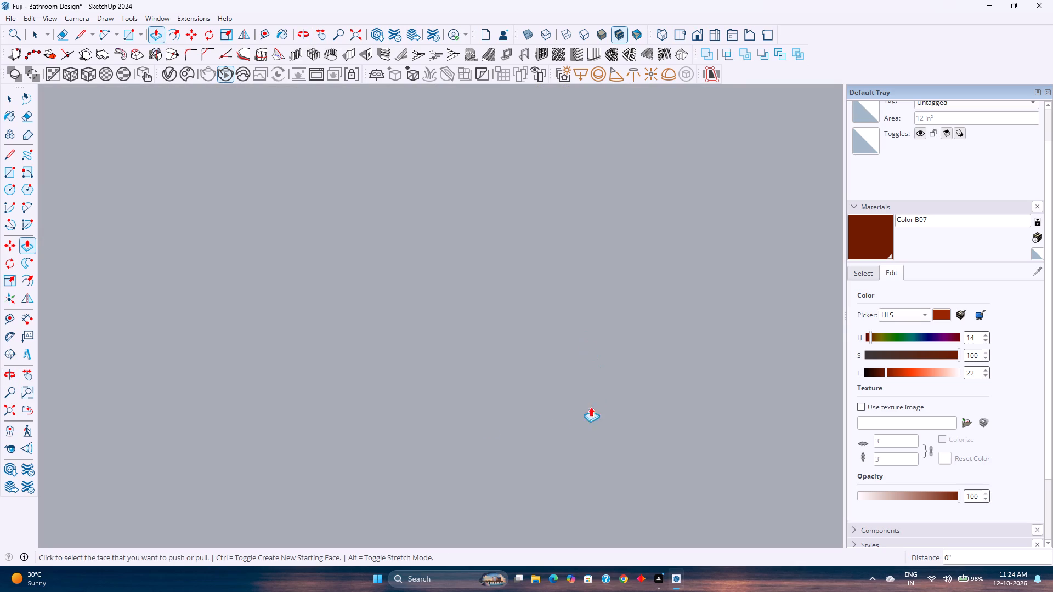
left_click(10, 409)
middle_click_drag(478, 391, 525, 500)
scroll(691, 406, "up", 20)
scroll(691, 406, "up", 1)
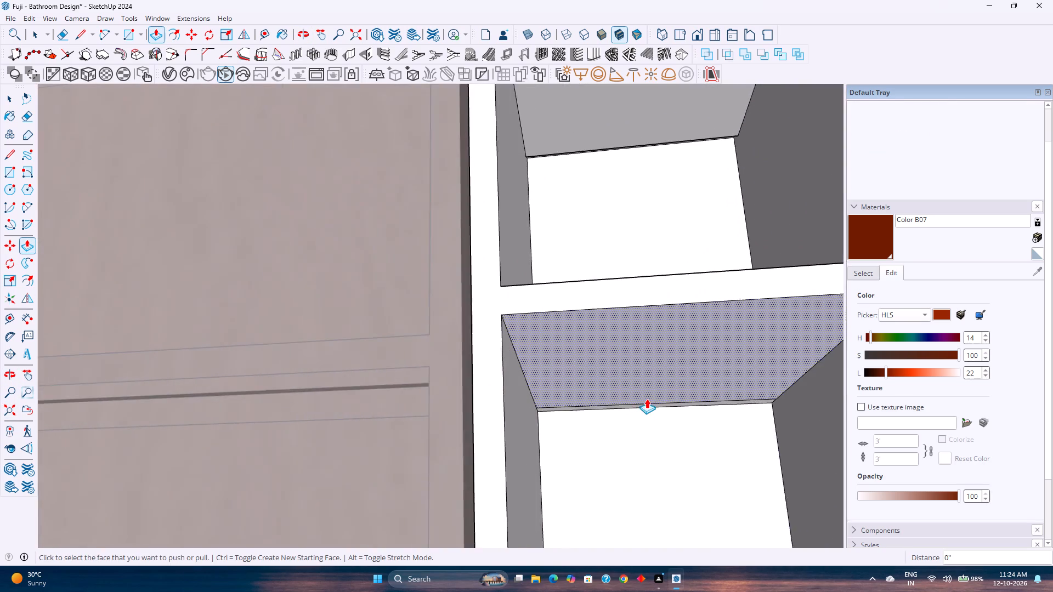
scroll(647, 399, "up", 7)
double_click(634, 413)
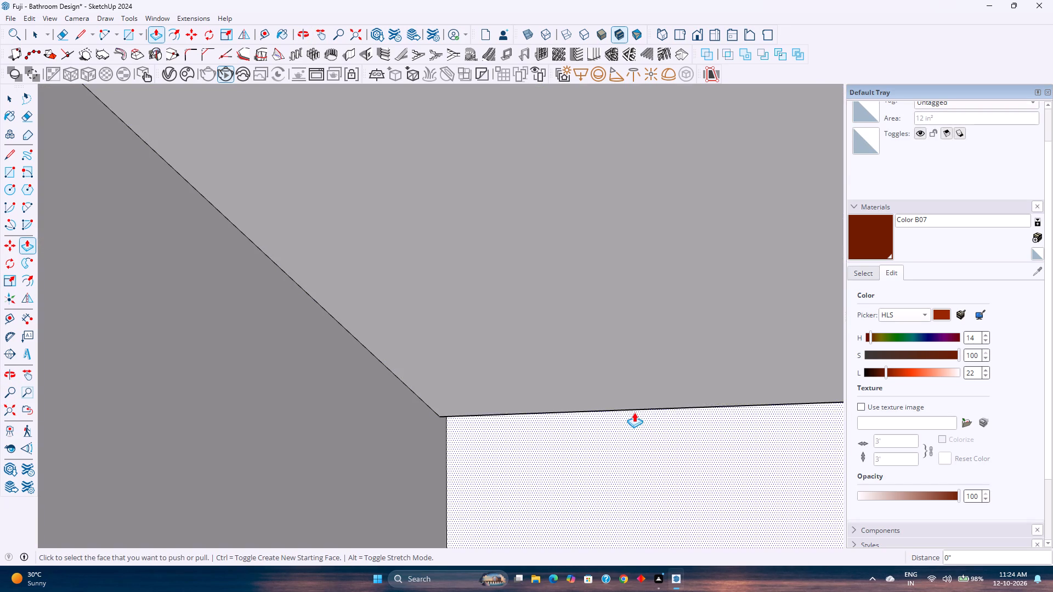
key("space")
scroll(405, 436, "down", 16)
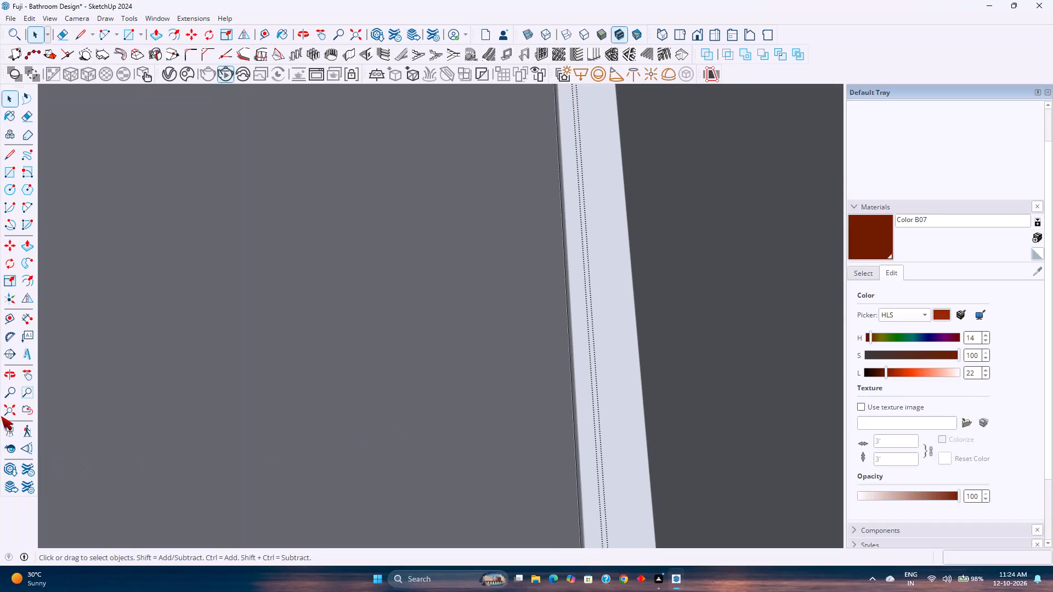
left_click(2, 415)
middle_click_drag(326, 372, 351, 470)
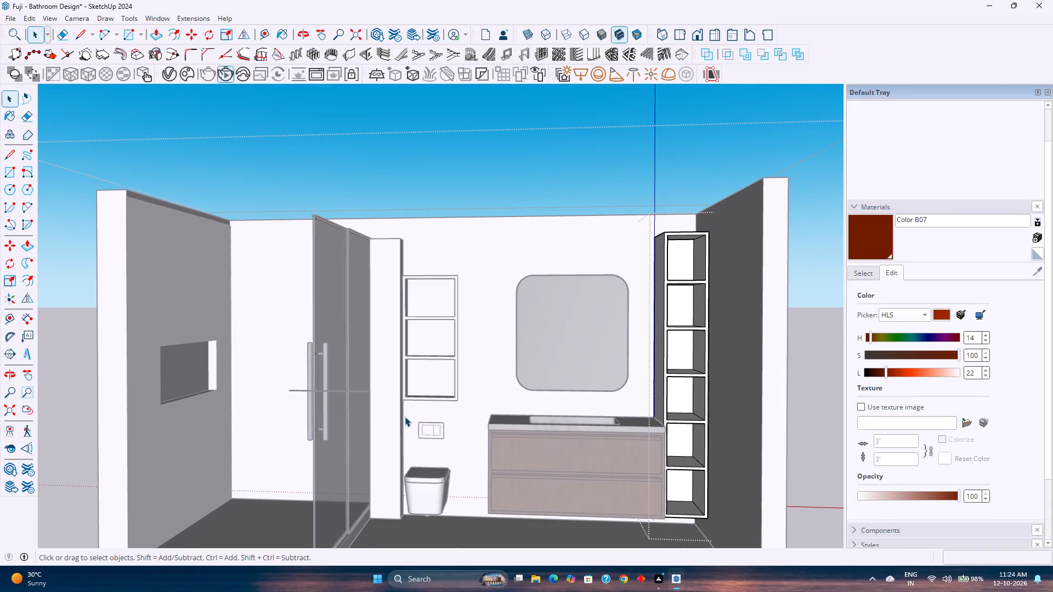
key("Escape")
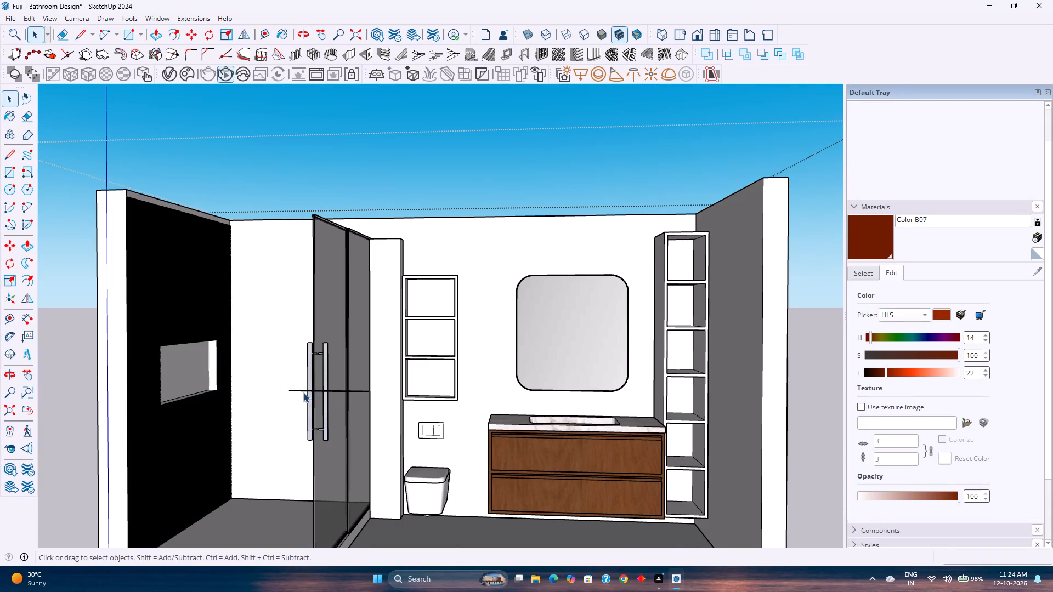
Copy the rear ceiling edge of the shower wall niche 0.5" forward to outline a narrow strip.
middle_click_drag(298, 401, 451, 363, "shift")
middle_click_drag(477, 368, 358, 434)
scroll(347, 335, "up", 4)
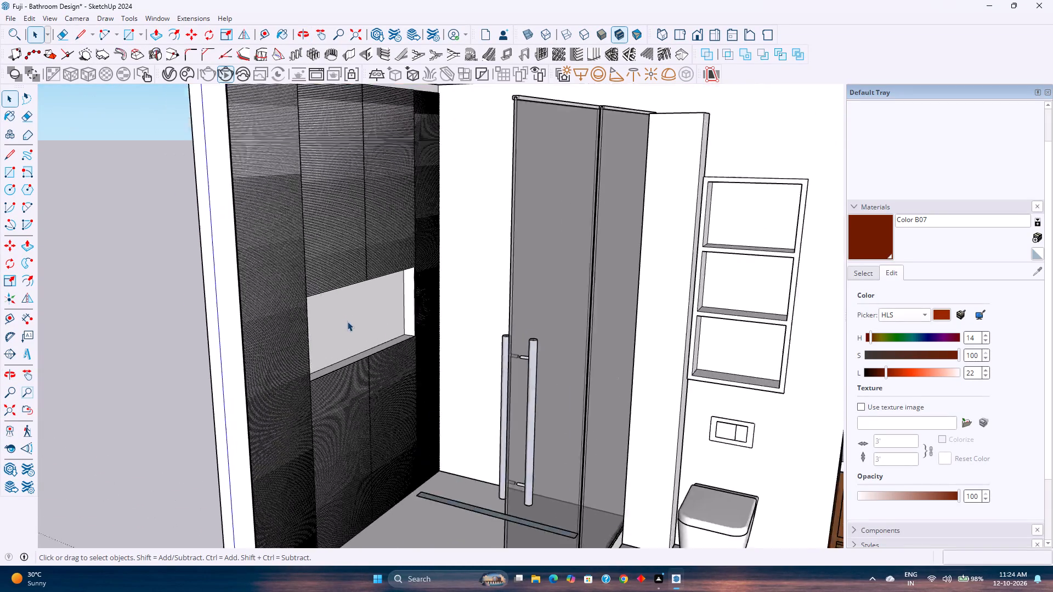
scroll(347, 321, "up", 12)
middle_click_drag(416, 328, 448, 396, "shift")
middle_click_drag(440, 424, 448, 305)
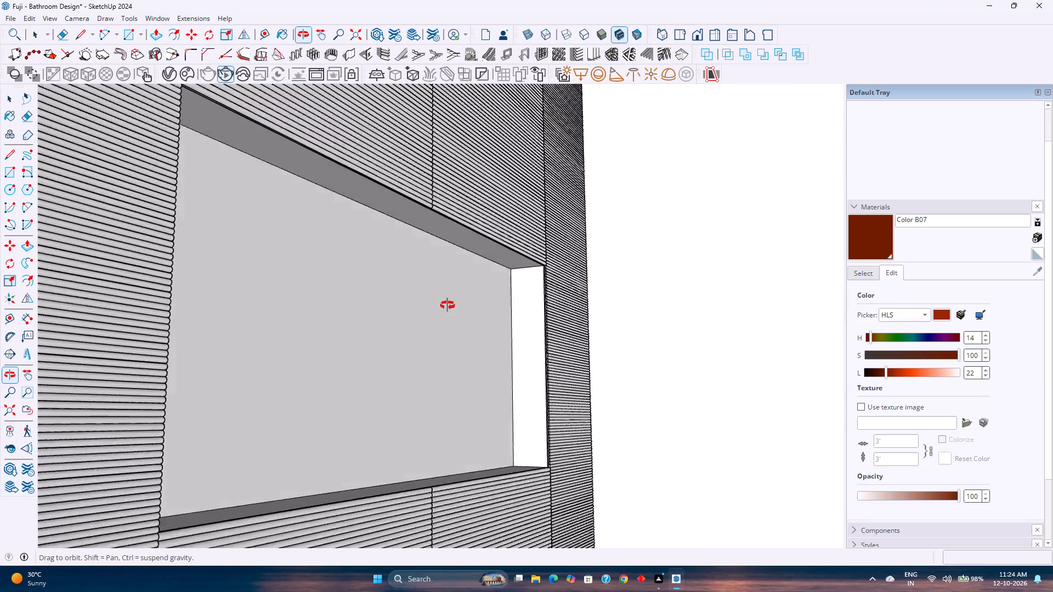
middle_click_drag(448, 305, 456, 292)
scroll(491, 274, "up", 13)
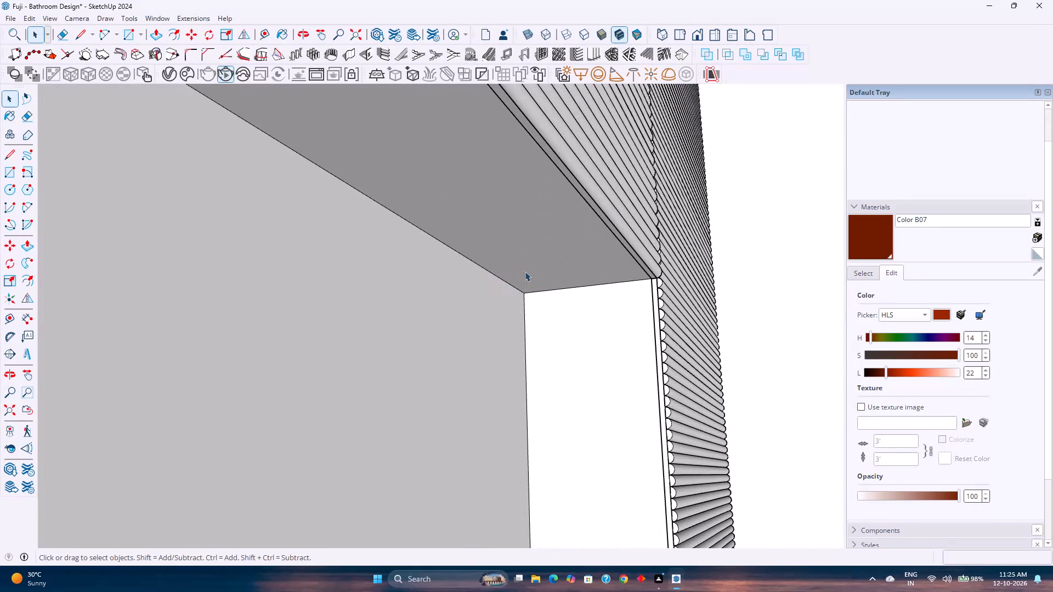
left_click(492, 276)
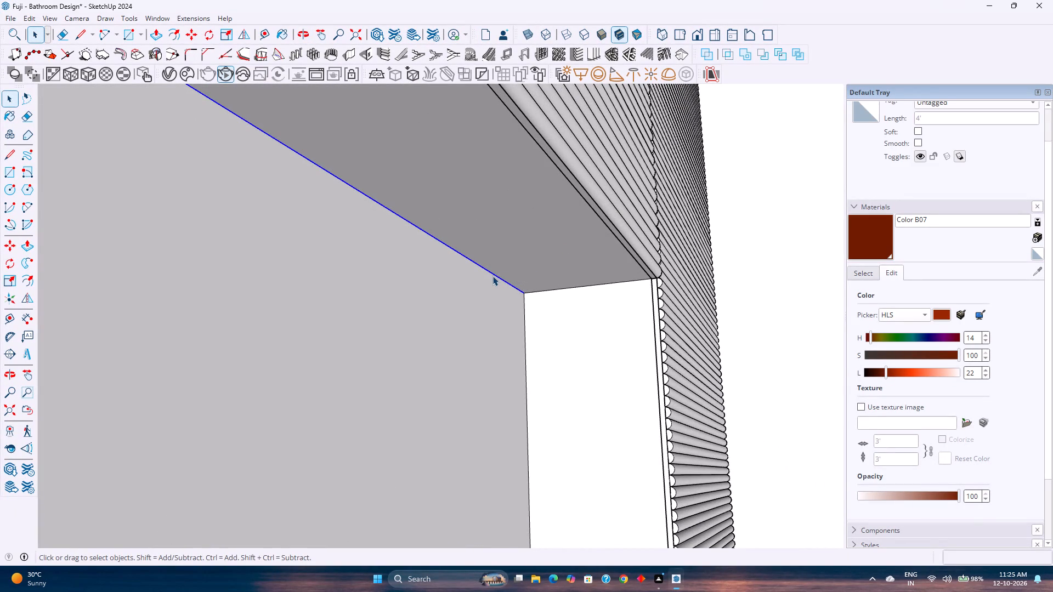
key("m")
left_click(528, 295)
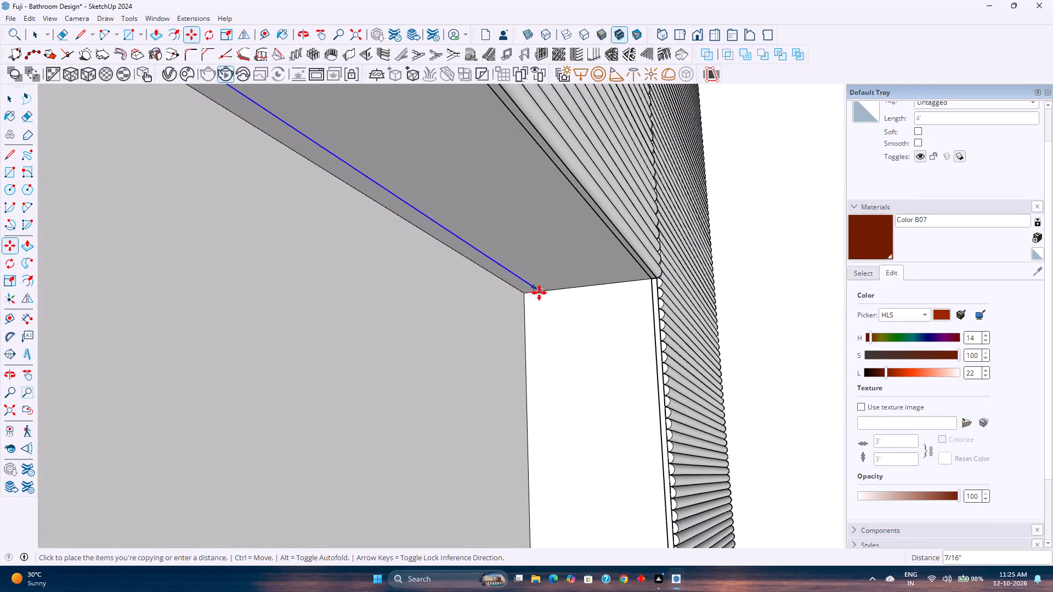
key("0")
key("period")
key("5")
key("Return")
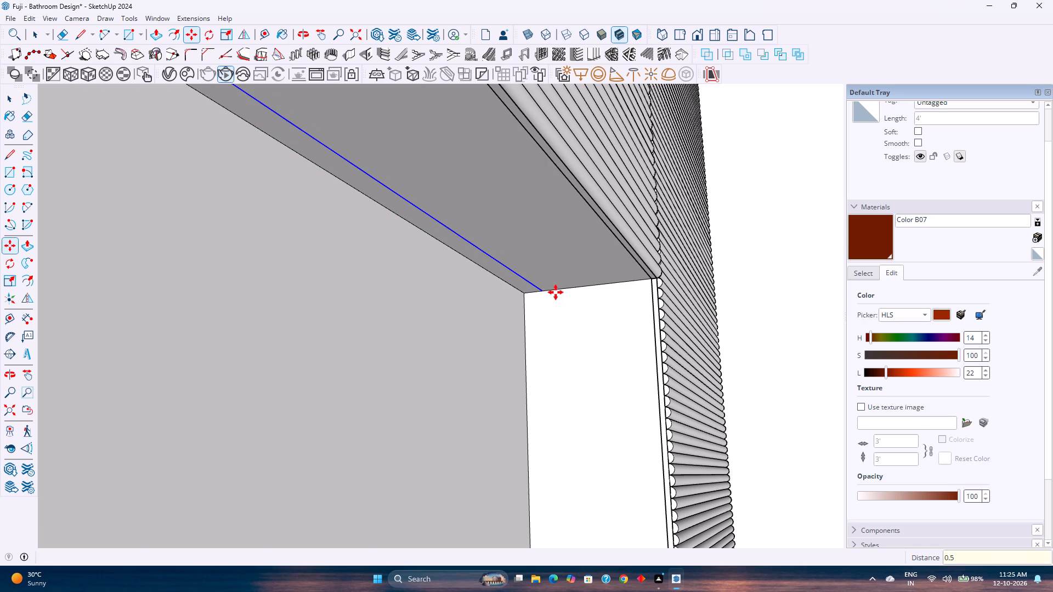
Repeat the 1/2" Push/Pull recess on the narrow rear strip of the shower niche's ceiling.
key("p")
double_click(494, 268)
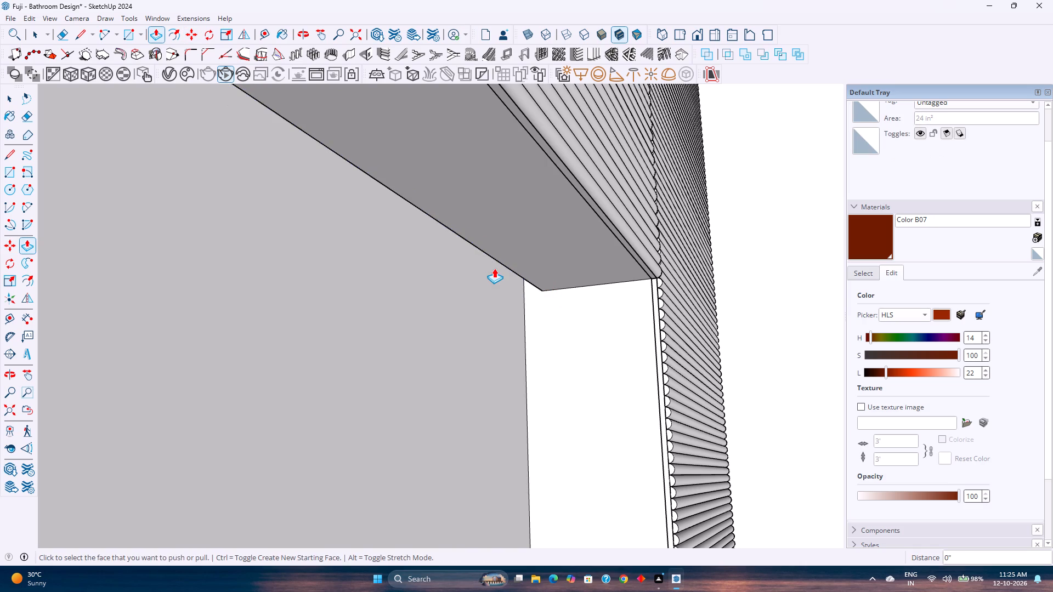
middle_click_drag(494, 268, 561, 249)
key("space")
Open the loose flat strip floating by the shower door and Push/Pull its underside 0.5" into a solid light bar.
scroll(551, 257, "down", 9)
left_click(6, 411)
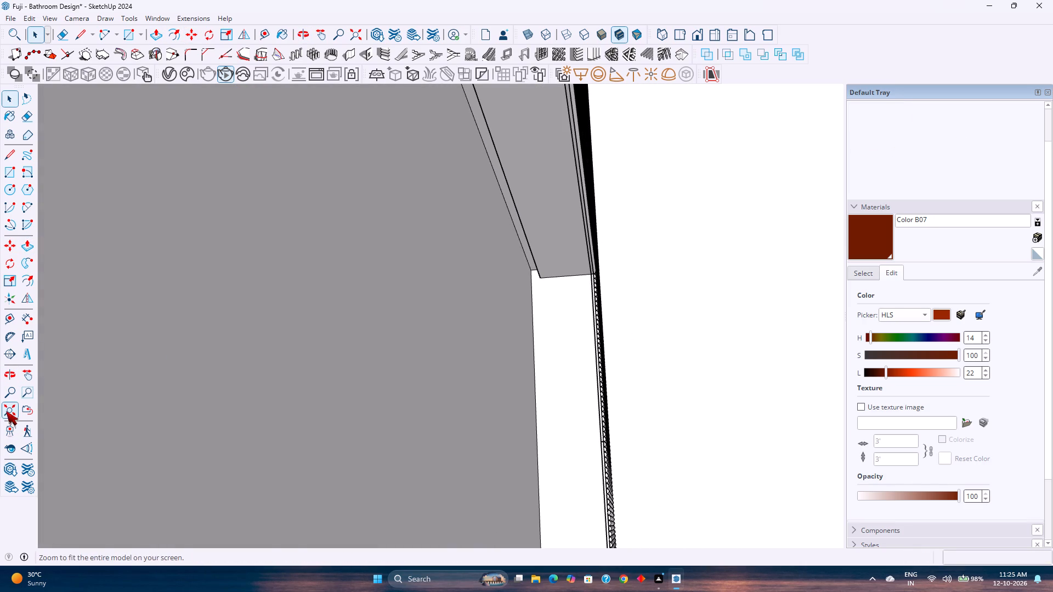
middle_click_drag(368, 427, 361, 543)
scroll(298, 435, "up", 7)
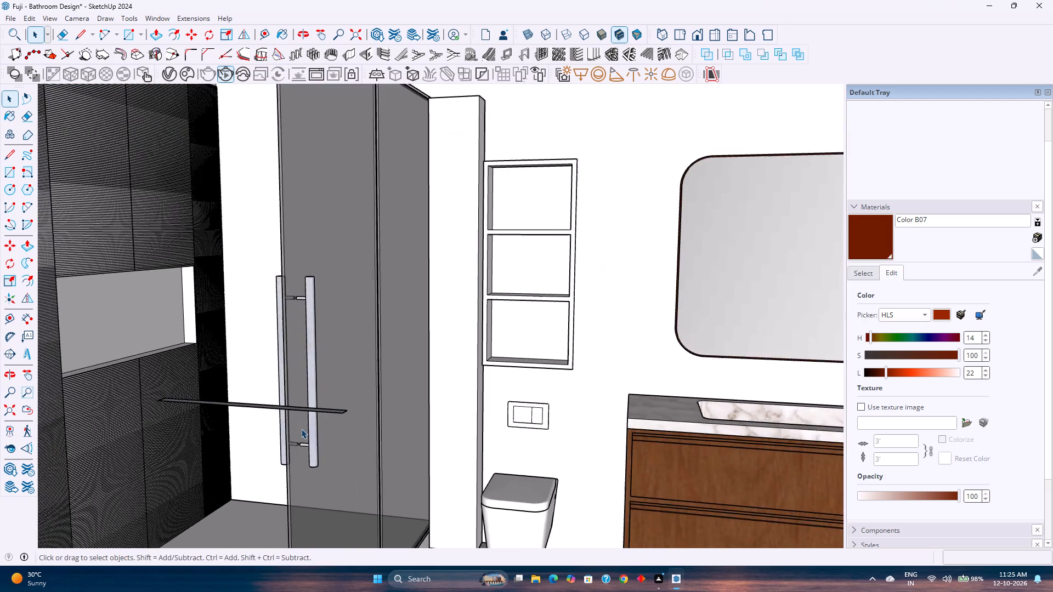
middle_click_drag(302, 429, 286, 462)
middle_click_drag(310, 445, 356, 343, "shift")
scroll(317, 389, "up", 2)
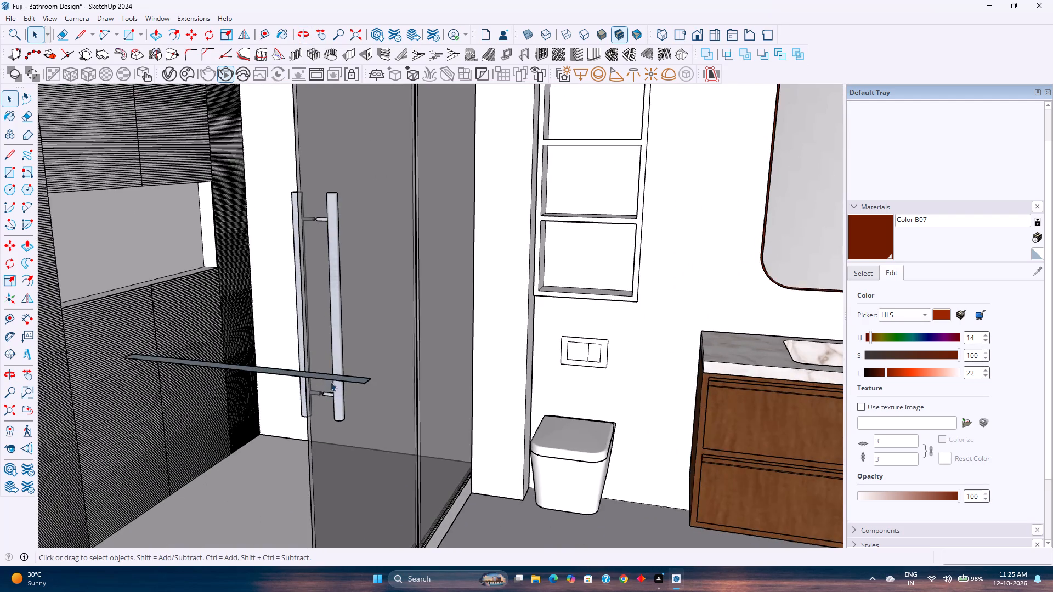
scroll(332, 381, "up", 4)
double_click(349, 379)
scroll(349, 379, "up", 5)
middle_click_drag(344, 403, 374, 451, "shift")
middle_click_drag(364, 456, 355, 379)
scroll(355, 378, "down", 8)
scroll(376, 272, "up", 1)
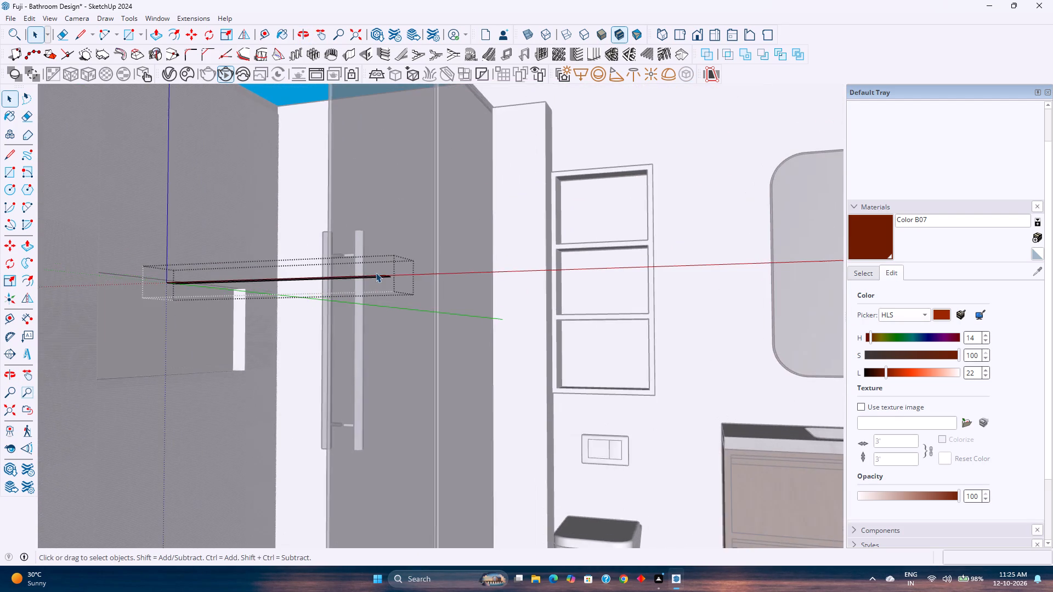
scroll(376, 272, "up", 1)
middle_click_drag(376, 272, 404, 293, "shift")
middle_click_drag(381, 318, 366, 265)
scroll(375, 234, "up", 3)
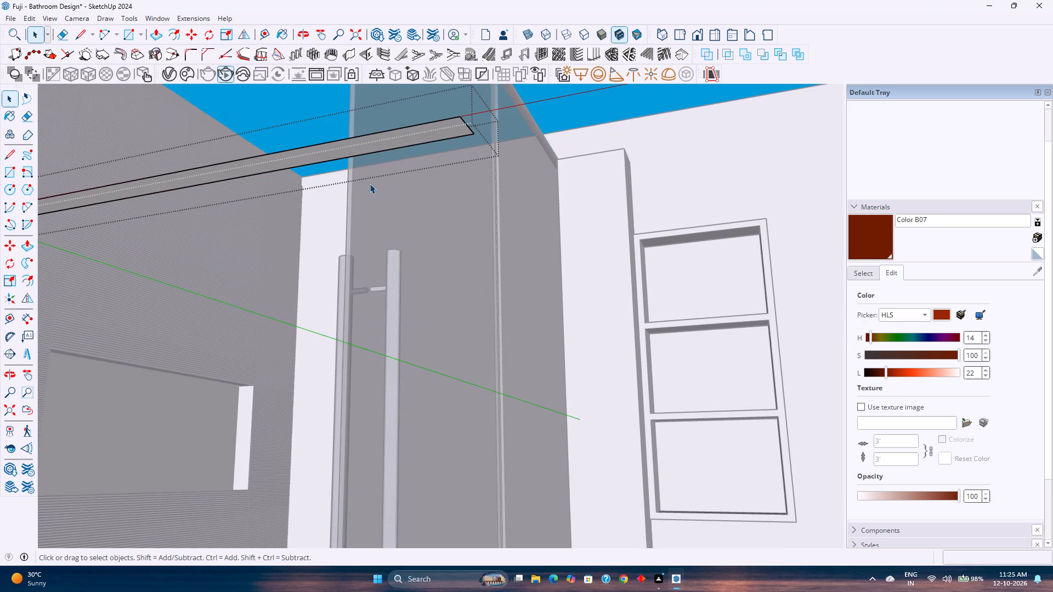
key("p")
left_click(407, 136)
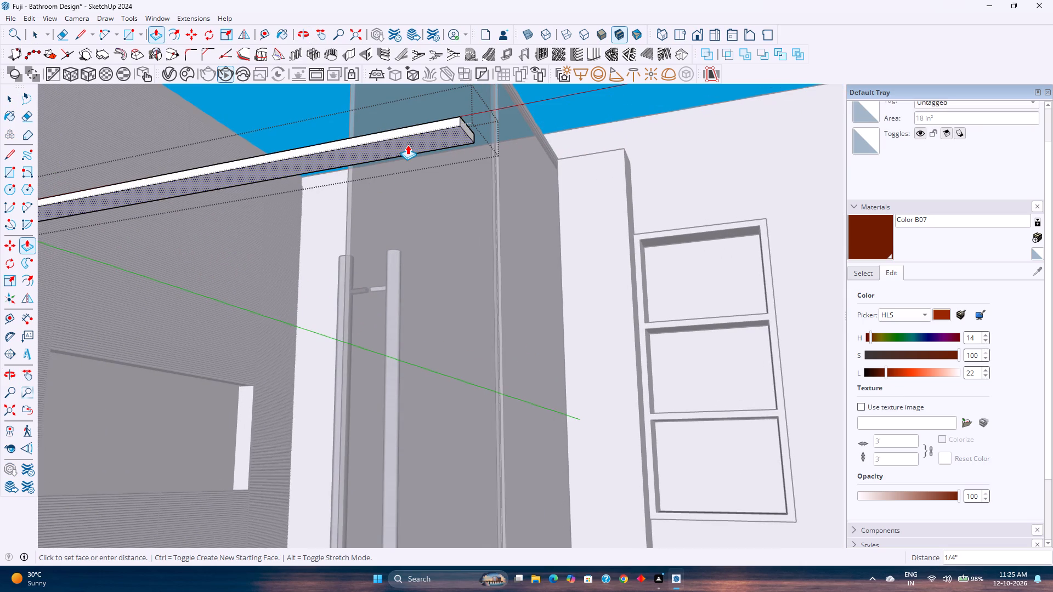
key("0")
key("period")
key("5")
key("Return")
key("space")
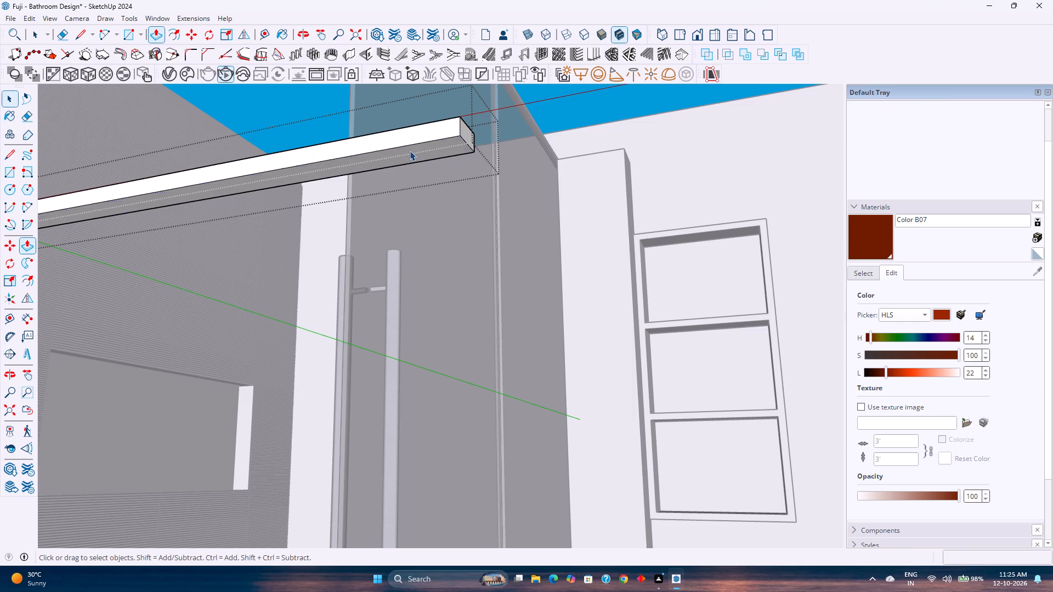
key("Escape")
Apply the V-Ray emissive material Mirror Bg Light to the loose light bar.
left_click(416, 138)
scroll(416, 138, "down", 1)
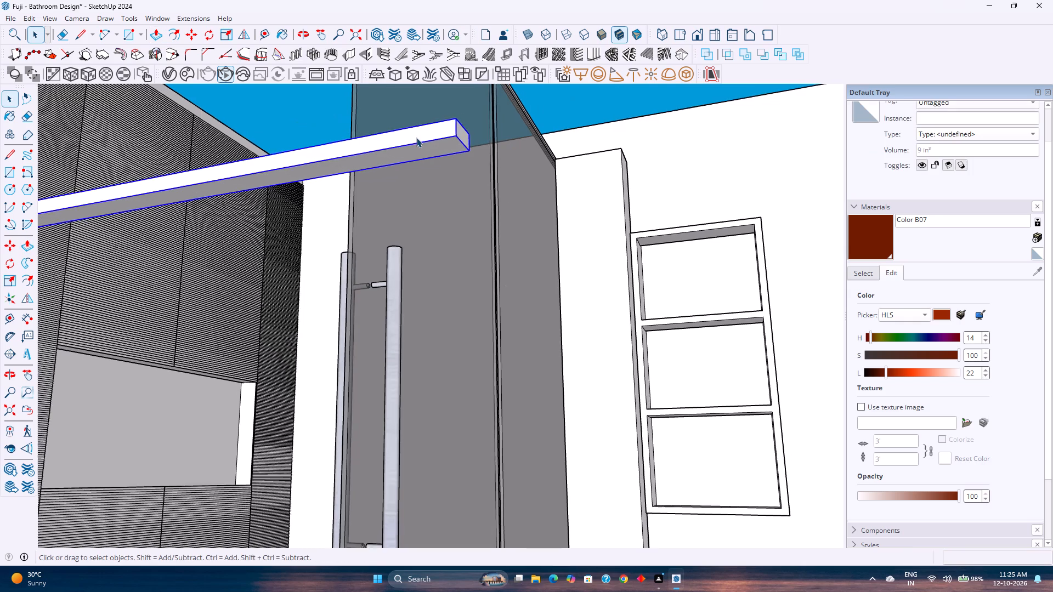
scroll(416, 138, "down", 2)
middle_click_drag(419, 138, 453, 179)
scroll(454, 180, "down", 3)
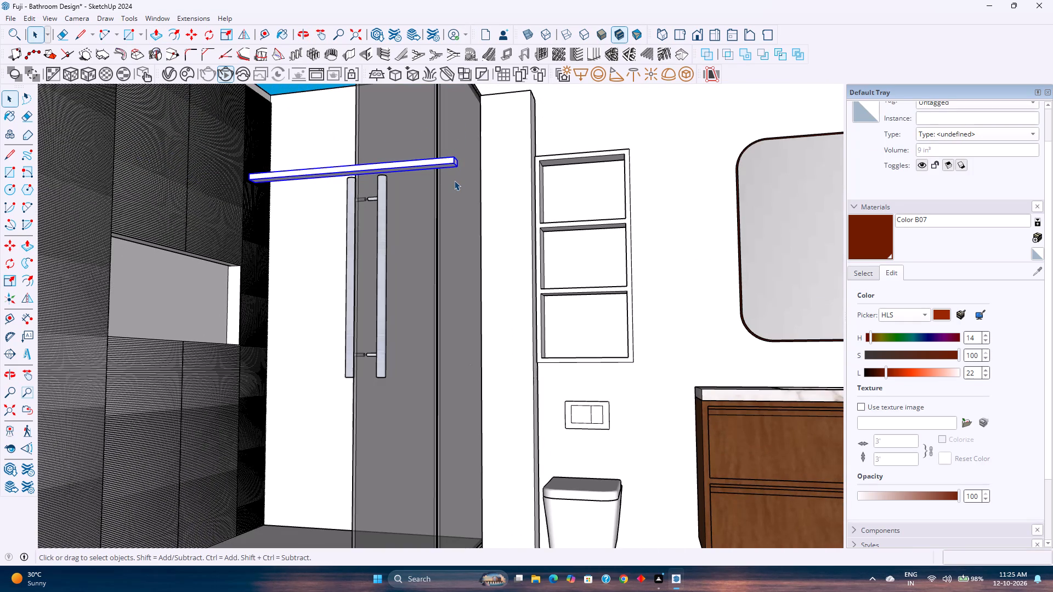
scroll(438, 167, "up", 1)
scroll(437, 167, "down", 1)
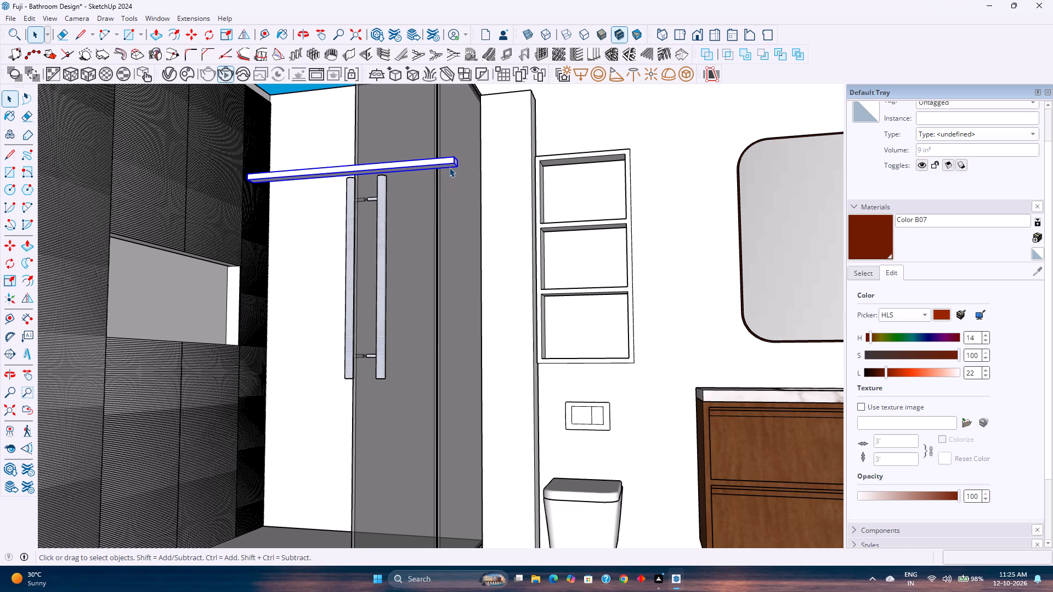
scroll(449, 166, "up", 8)
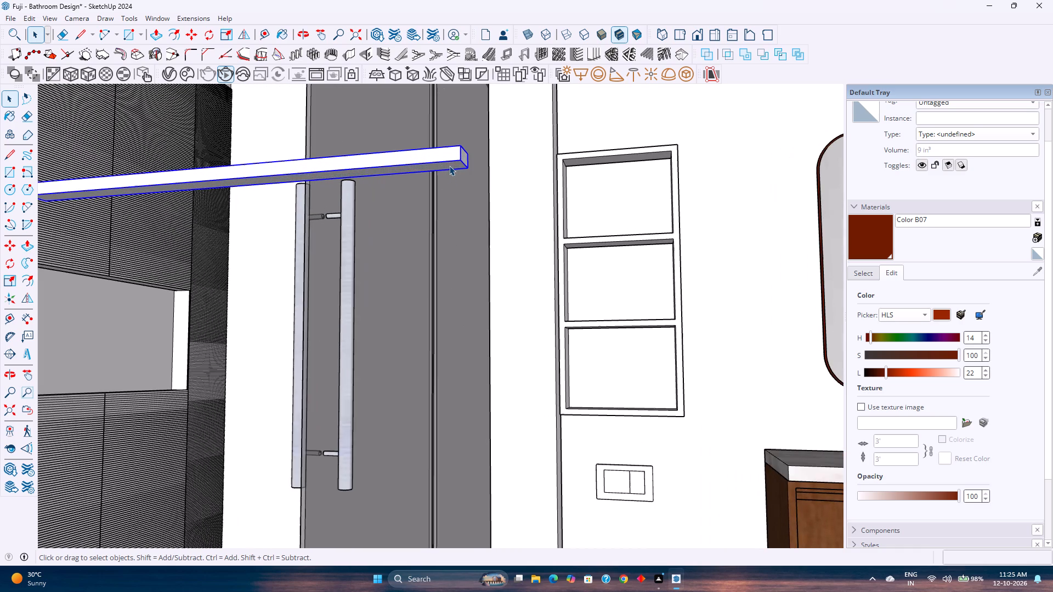
scroll(449, 166, "down", 7)
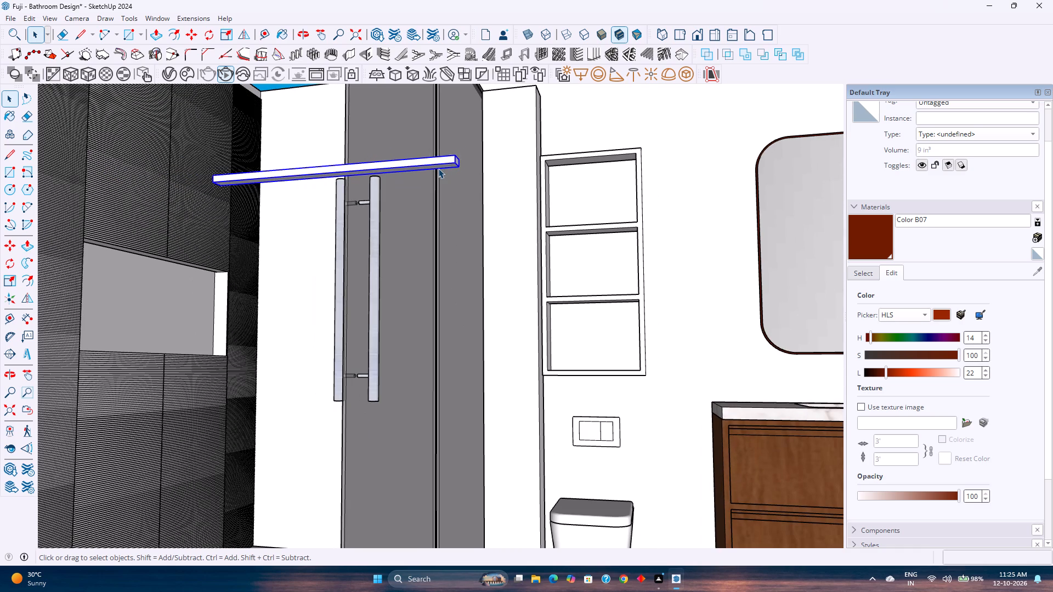
left_click(171, 78)
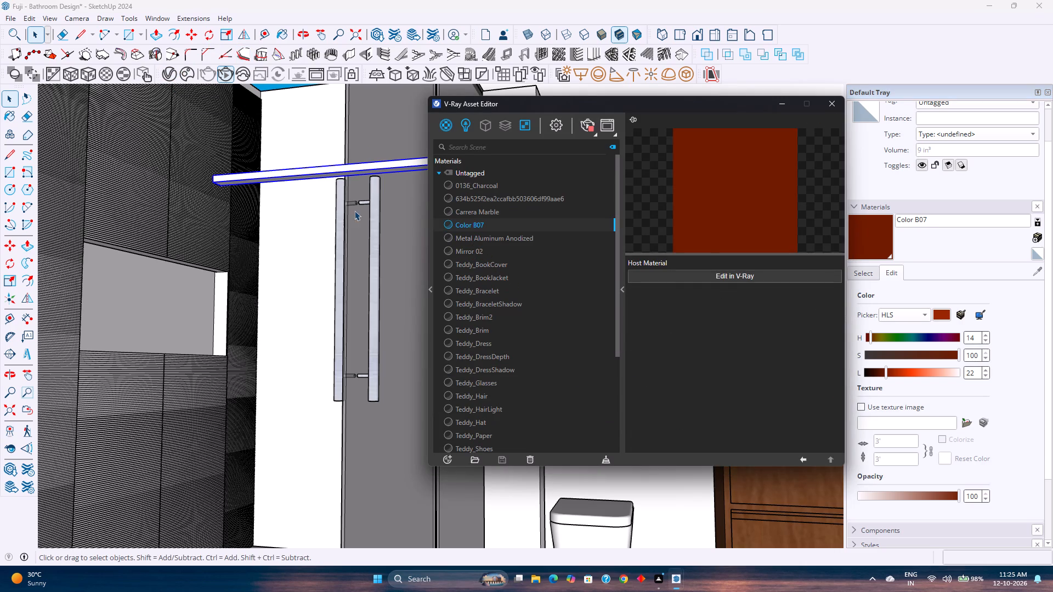
scroll(469, 318, "down", 7)
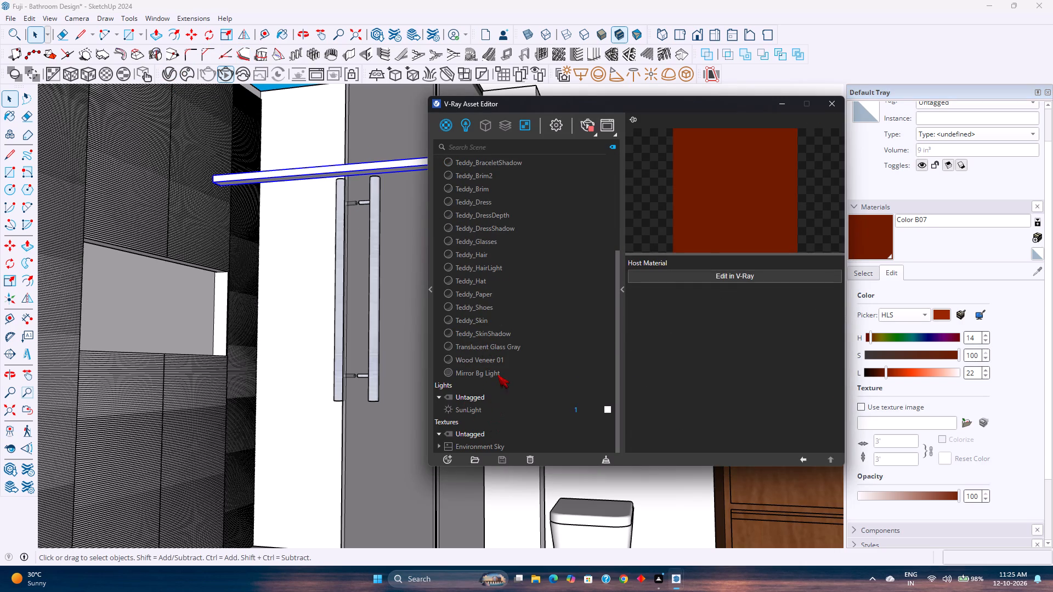
left_click(473, 372)
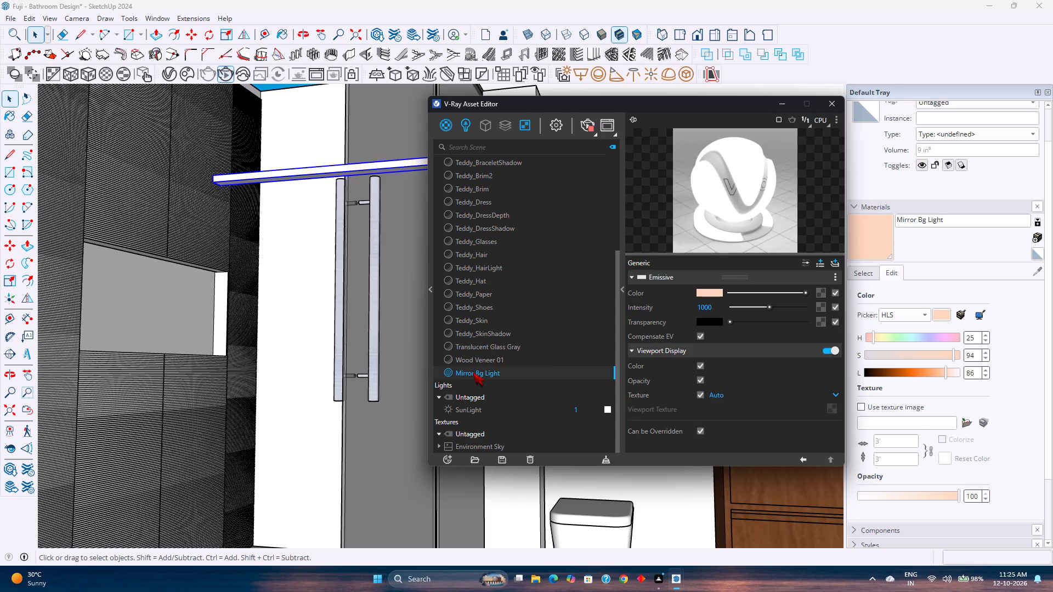
right_click(473, 372)
left_click(535, 250)
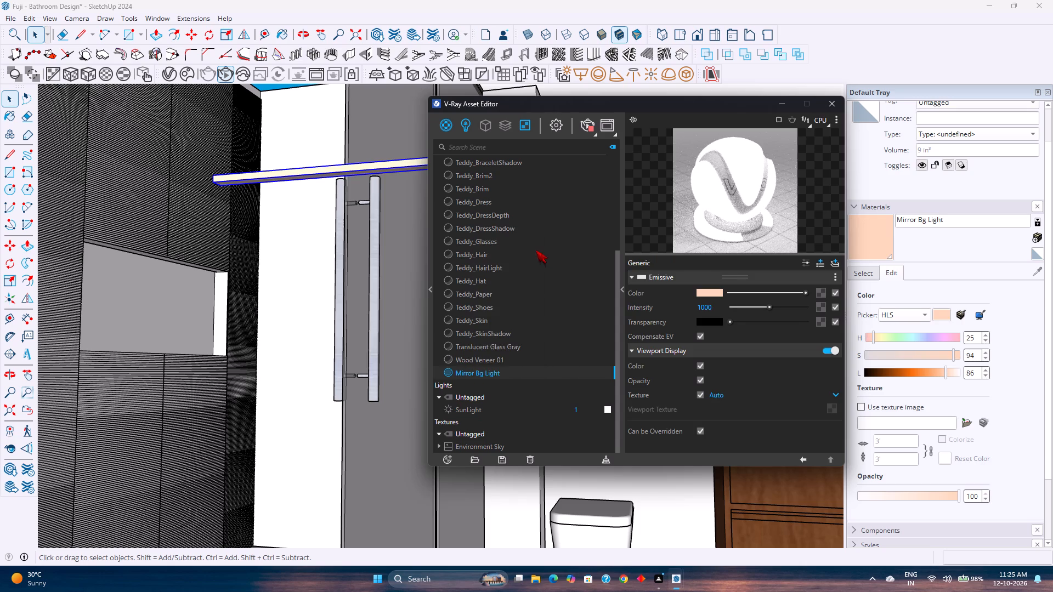
left_click(831, 104)
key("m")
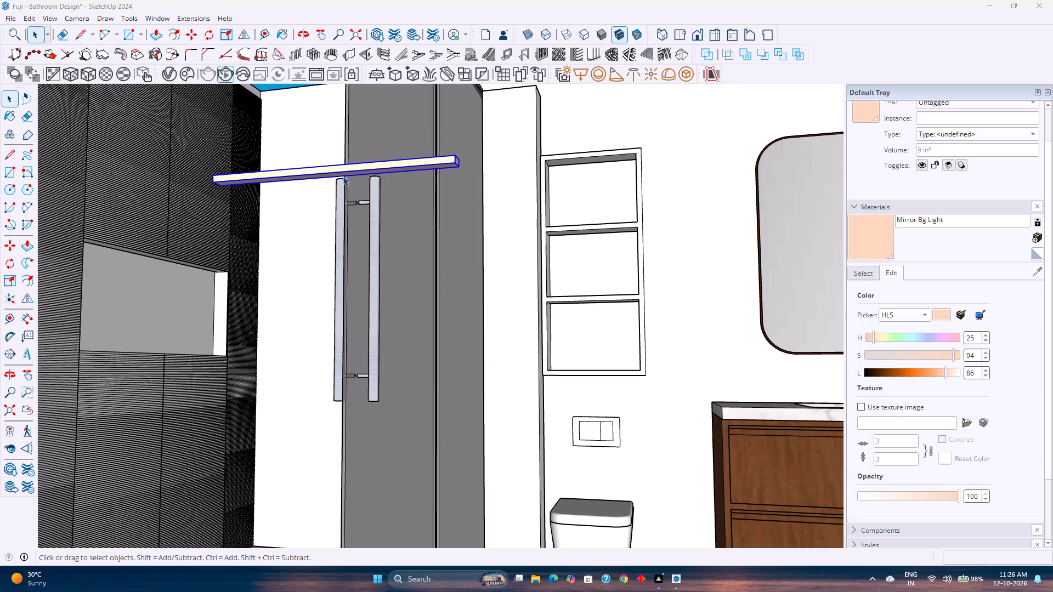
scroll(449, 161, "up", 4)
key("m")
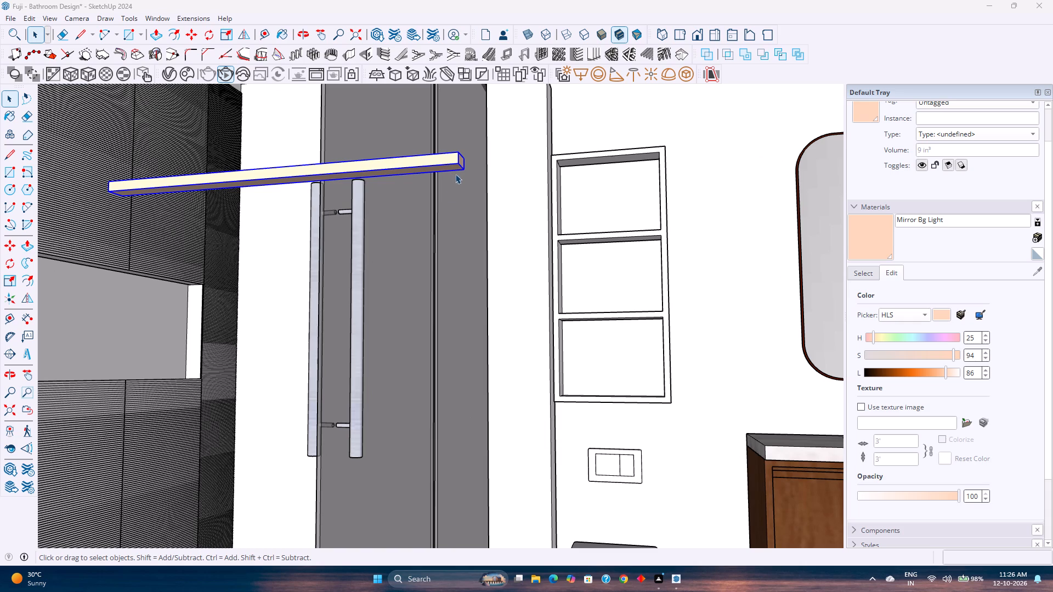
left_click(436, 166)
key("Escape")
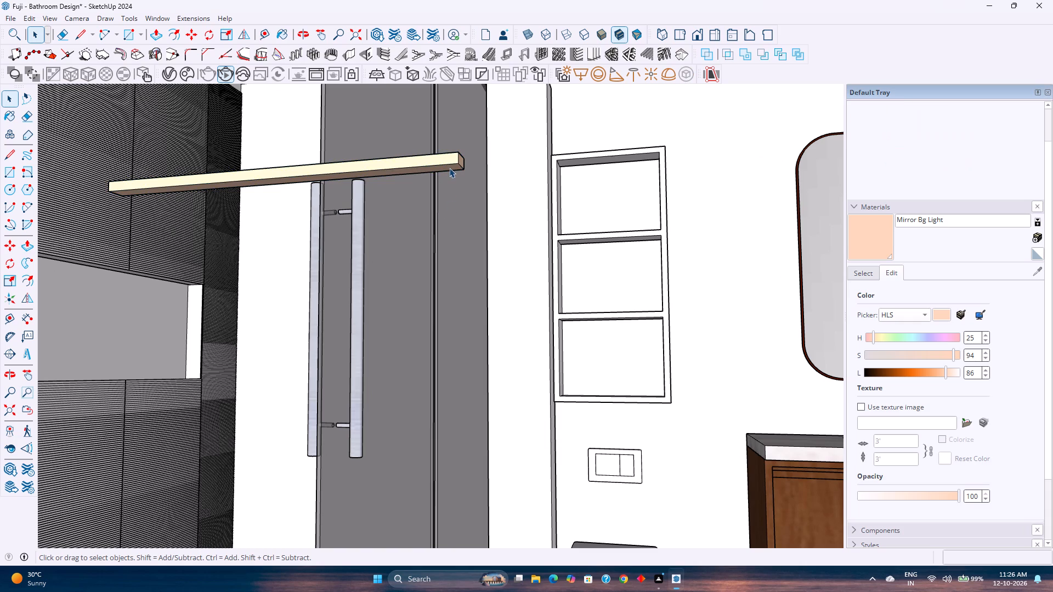
Move the light bar by its end corner into the ceiling recess at the back of the lowest compartment above the toilet.
left_click(449, 167)
double_click(449, 156)
left_click(449, 162)
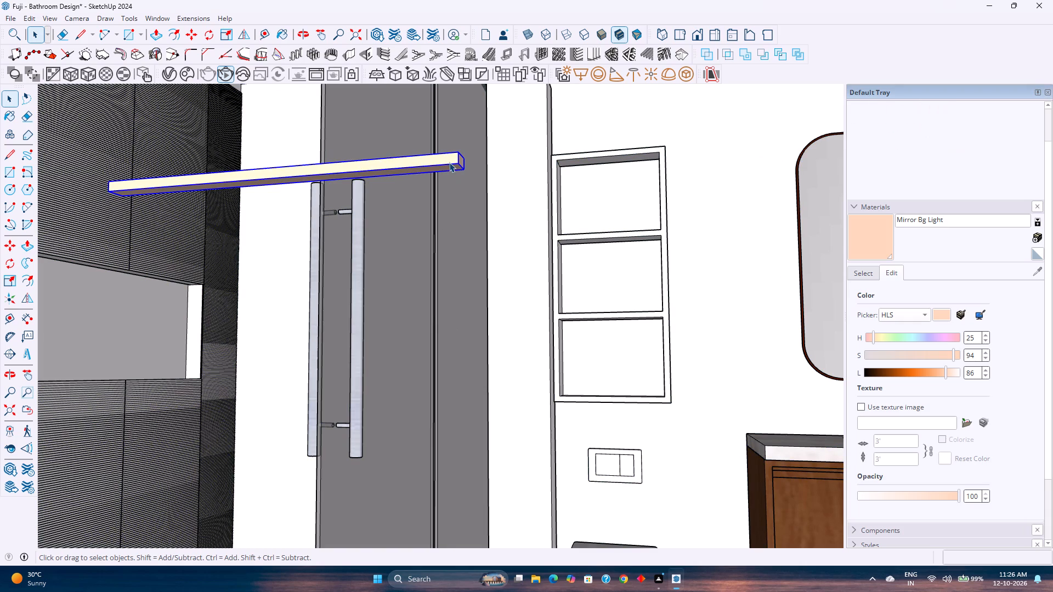
key("m")
left_click(458, 167)
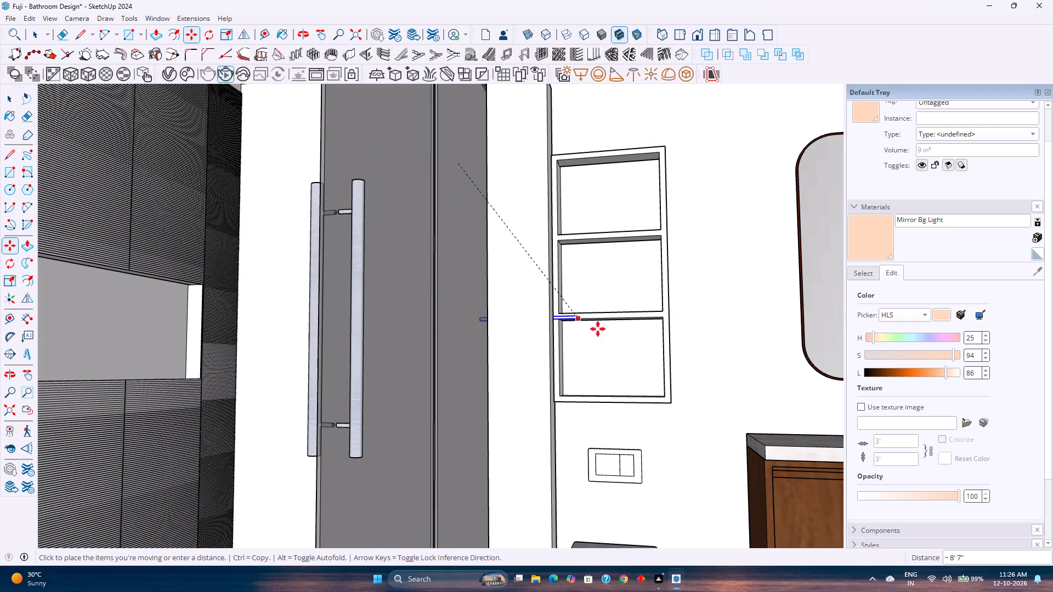
scroll(619, 335, "up", 13)
scroll(669, 315, "up", 10)
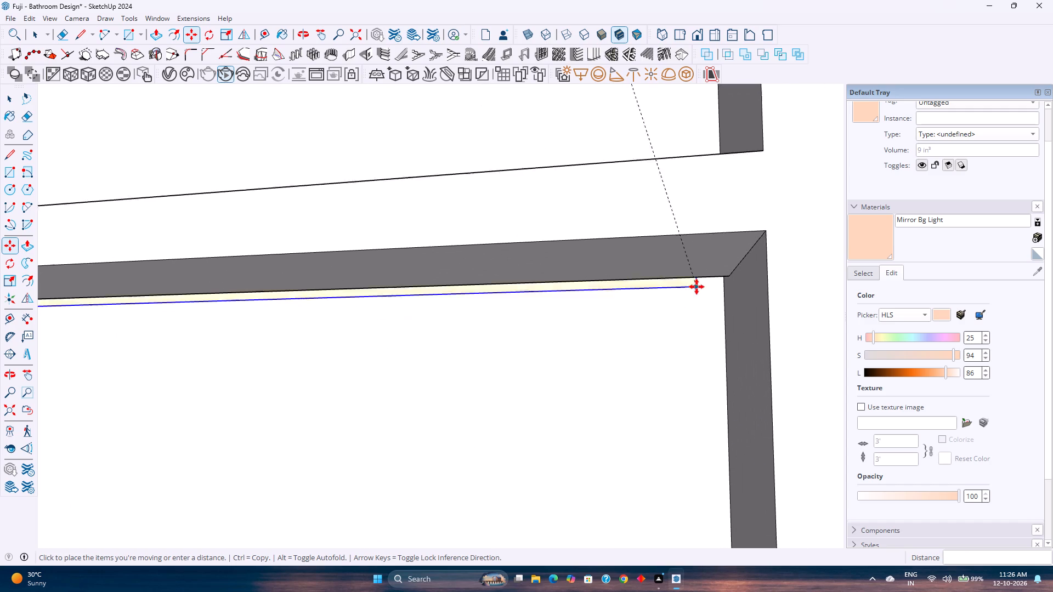
scroll(697, 287, "up", 3)
middle_click_drag(700, 276, 683, 248)
left_click(740, 270)
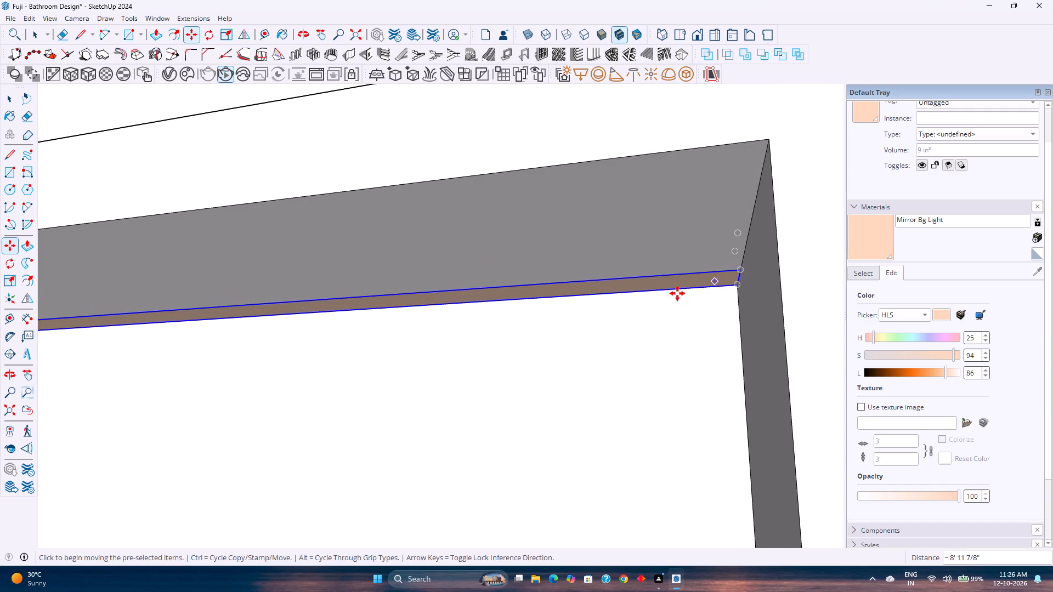
key("space")
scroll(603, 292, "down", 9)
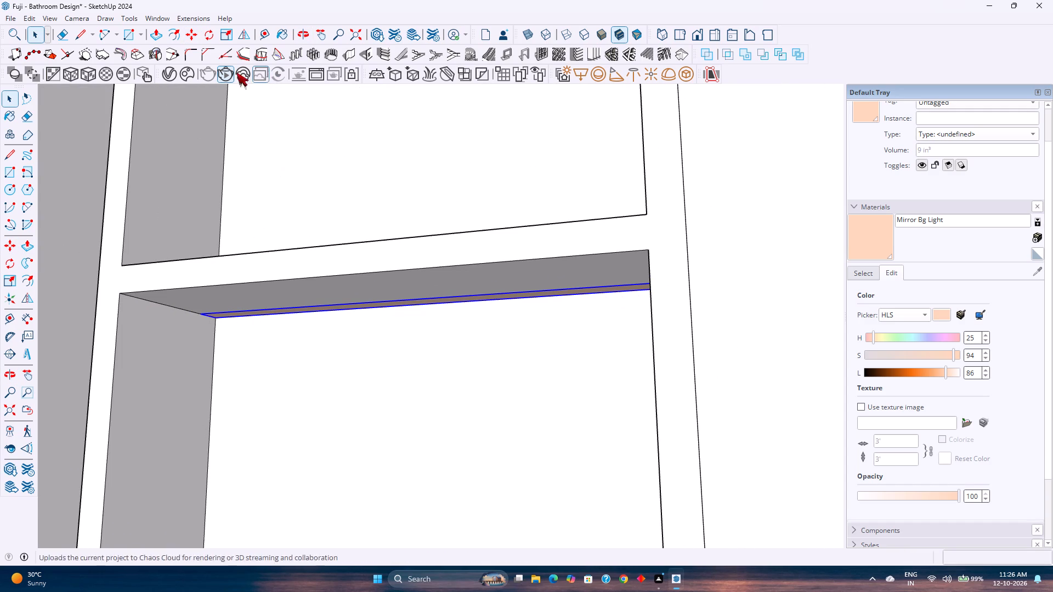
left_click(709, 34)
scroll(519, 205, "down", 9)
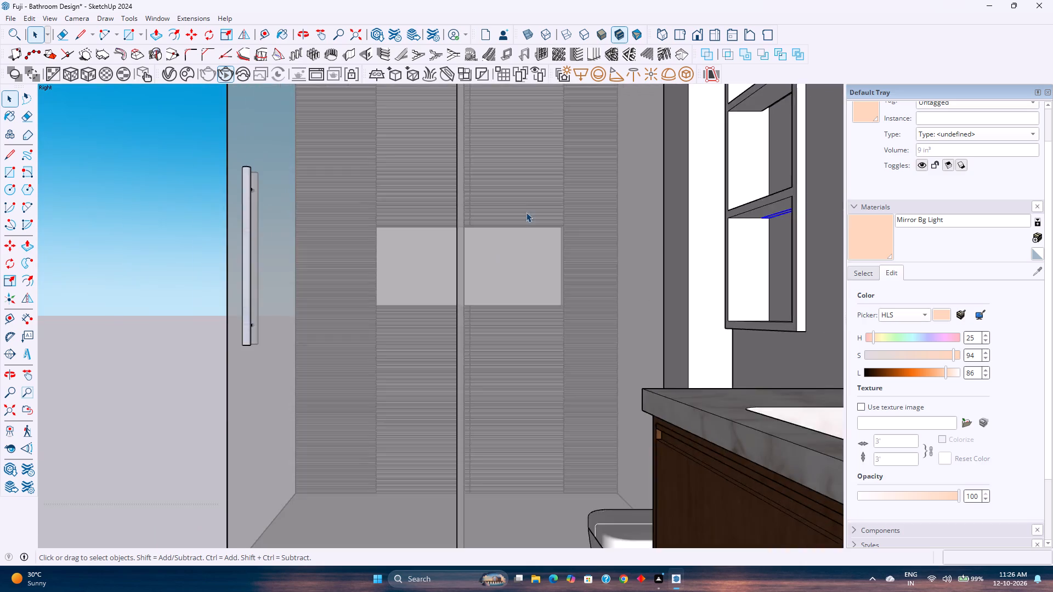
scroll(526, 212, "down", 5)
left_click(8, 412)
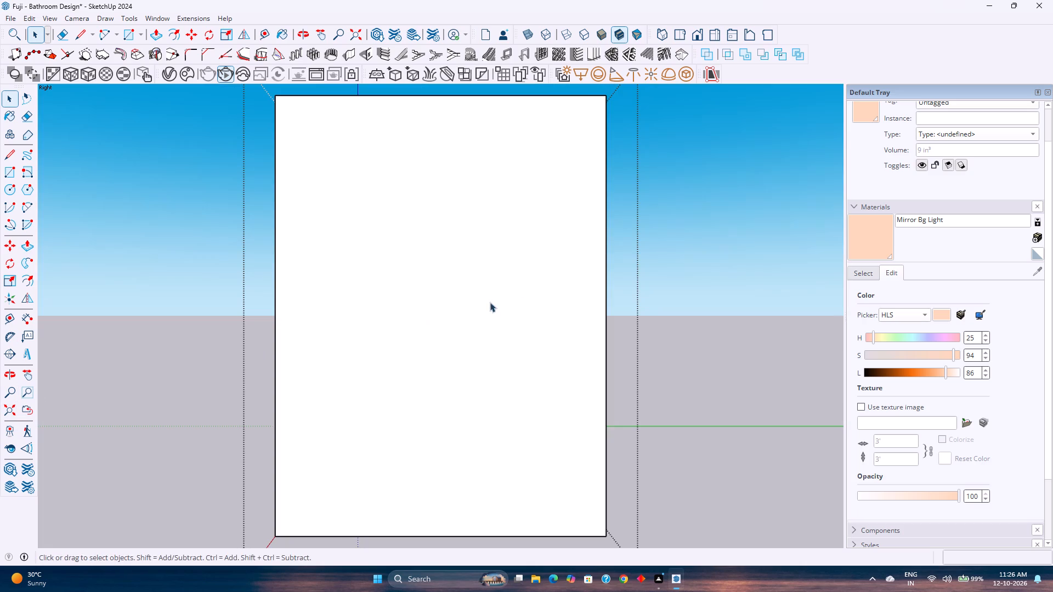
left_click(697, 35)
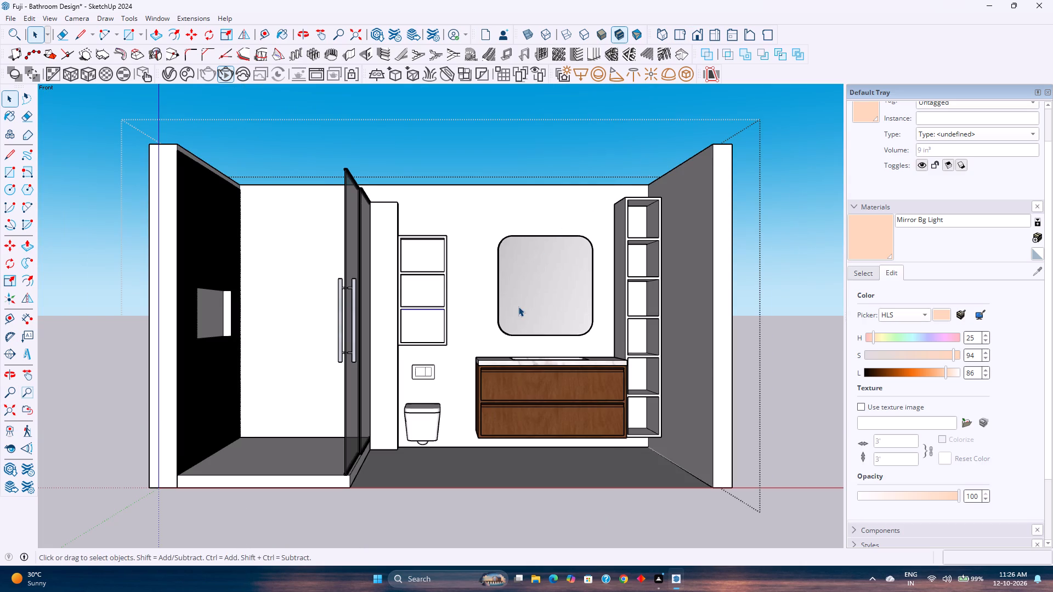
Run an interactive V-Ray render and examine the light bar's glow in the niche, both close up and from a wider bathroom view.
scroll(518, 306, "up", 8)
scroll(352, 306, "up", 6)
middle_click_drag(330, 312, 318, 237)
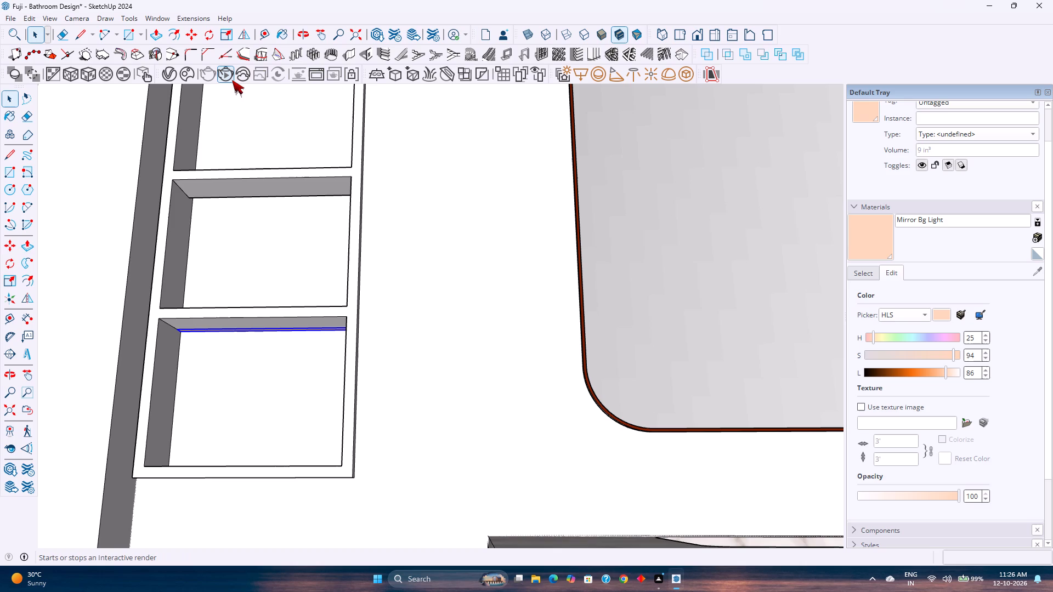
left_click(226, 79)
left_click(230, 76)
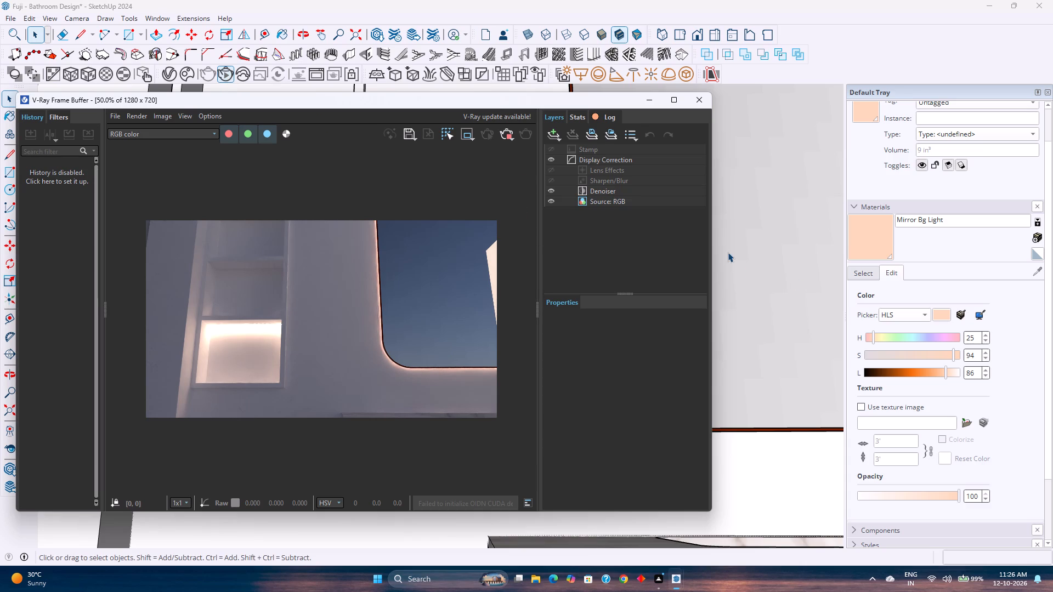
scroll(763, 245, "down", 5)
middle_click_drag(766, 245, 762, 307, "shift")
scroll(771, 299, "down", 2)
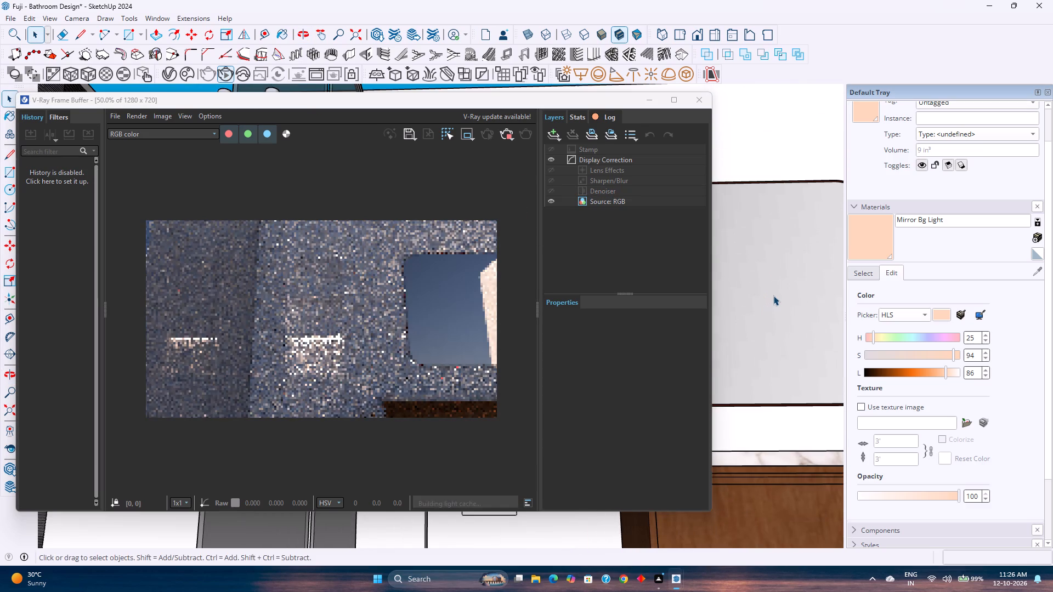
scroll(785, 294, "down", 3)
middle_click_drag(785, 294, 731, 299, "shift")
scroll(732, 297, "down", 1)
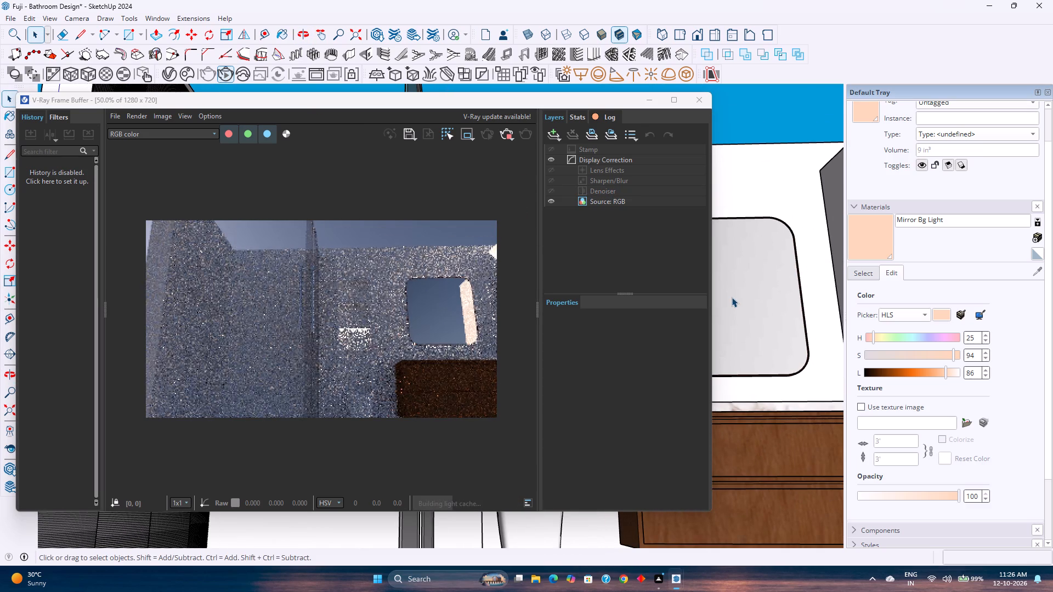
middle_click_drag(767, 289, 751, 348)
scroll(756, 342, "down", 2)
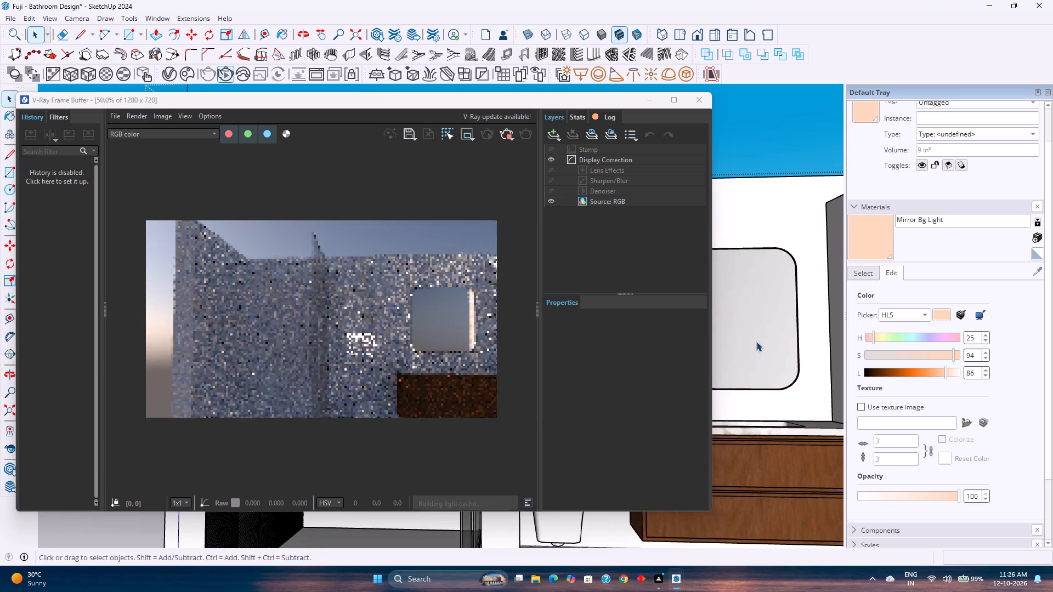
scroll(756, 341, "down", 2)
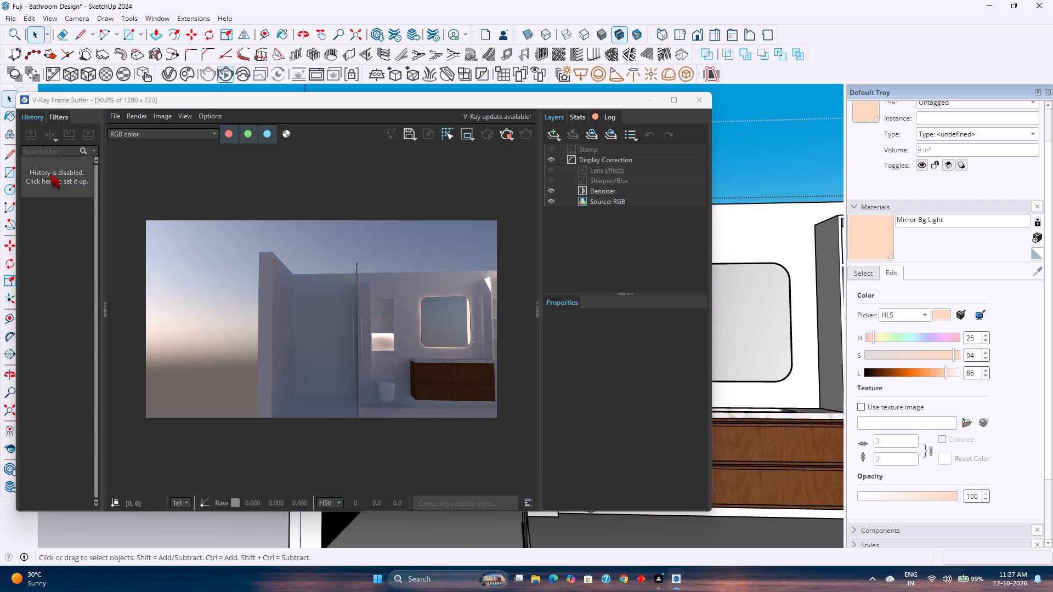
left_click(700, 99)
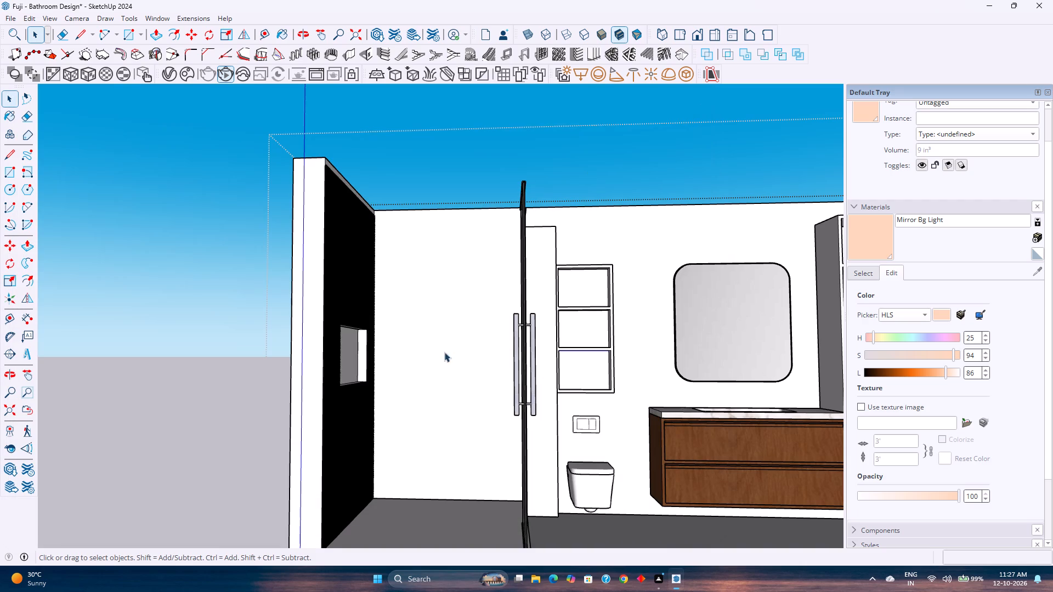
Duplicate the V-Ray material Mirror Bg Light and rename the copy Shelves Light.
scroll(562, 379, "up", 18)
middle_click_drag(625, 332, 592, 251)
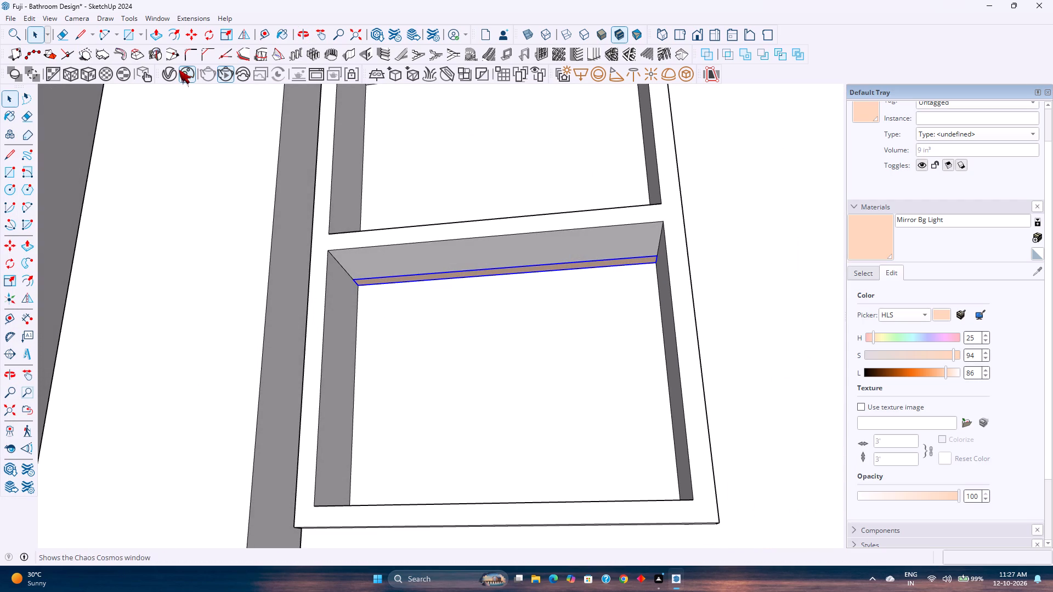
left_click(166, 71)
right_click(491, 374)
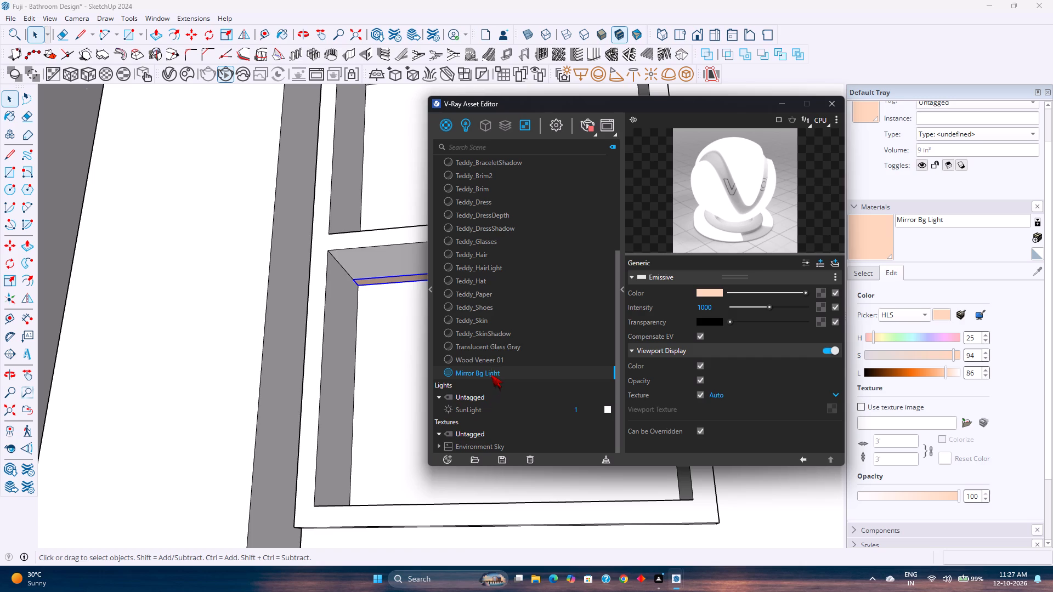
left_click(506, 311)
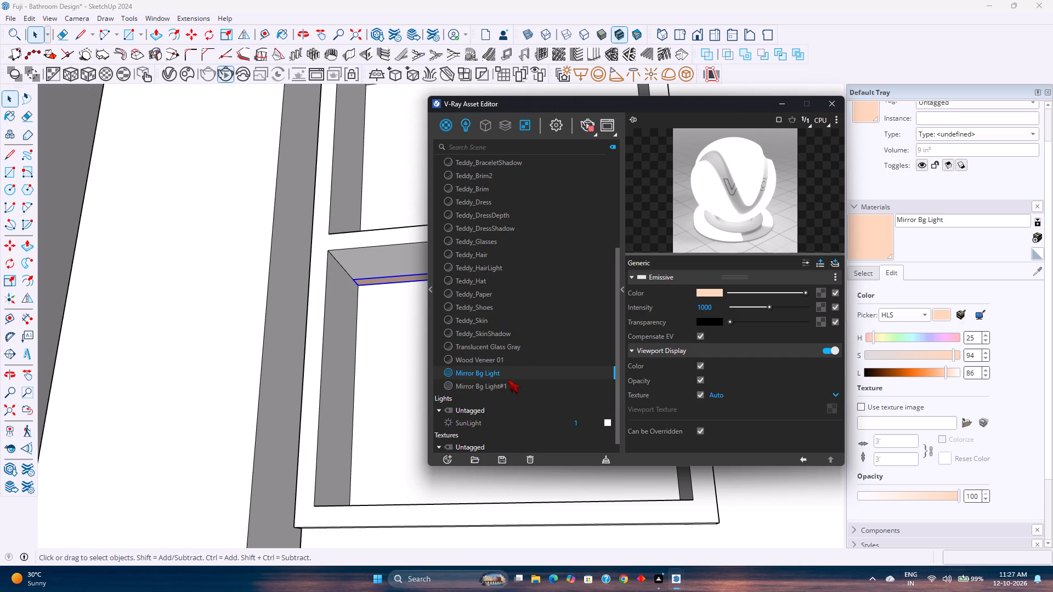
left_click(511, 385)
right_click(511, 385)
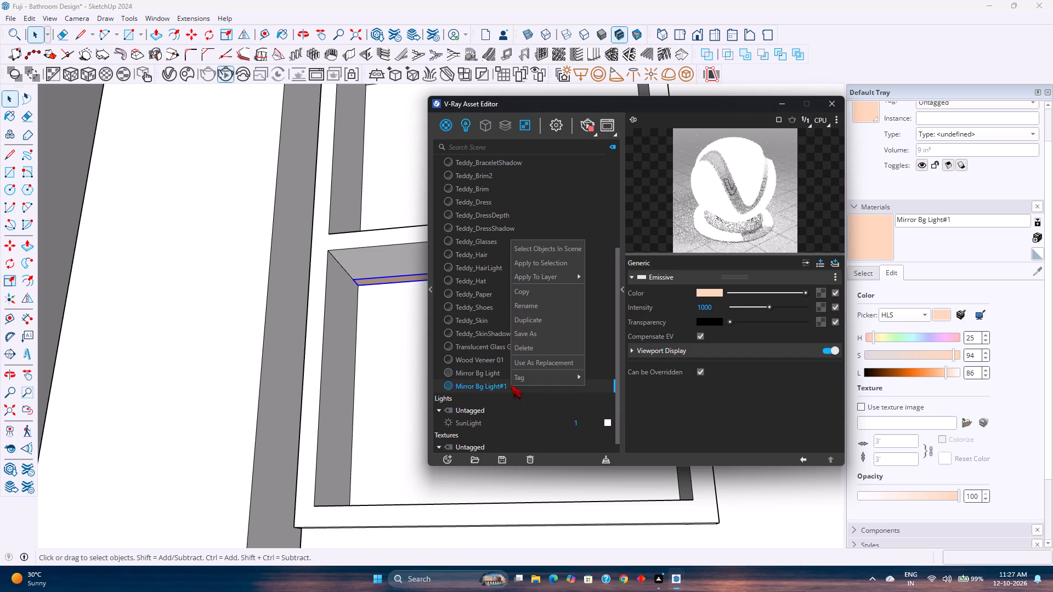
left_click(523, 309)
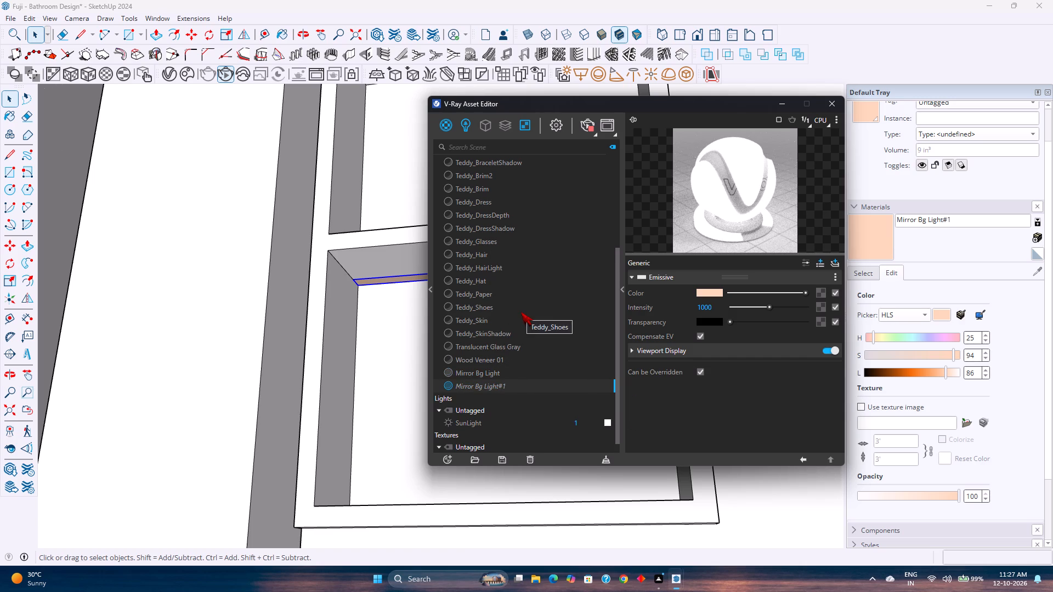
key("BackSpace")
key("BackSpace")
key("BackSpace")
key("BackSpace")
key("BackSpace")
key("BackSpace")
key("BackSpace")
key("BackSpace")
key("BackSpace")
key("BackSpace")
key("BackSpace")
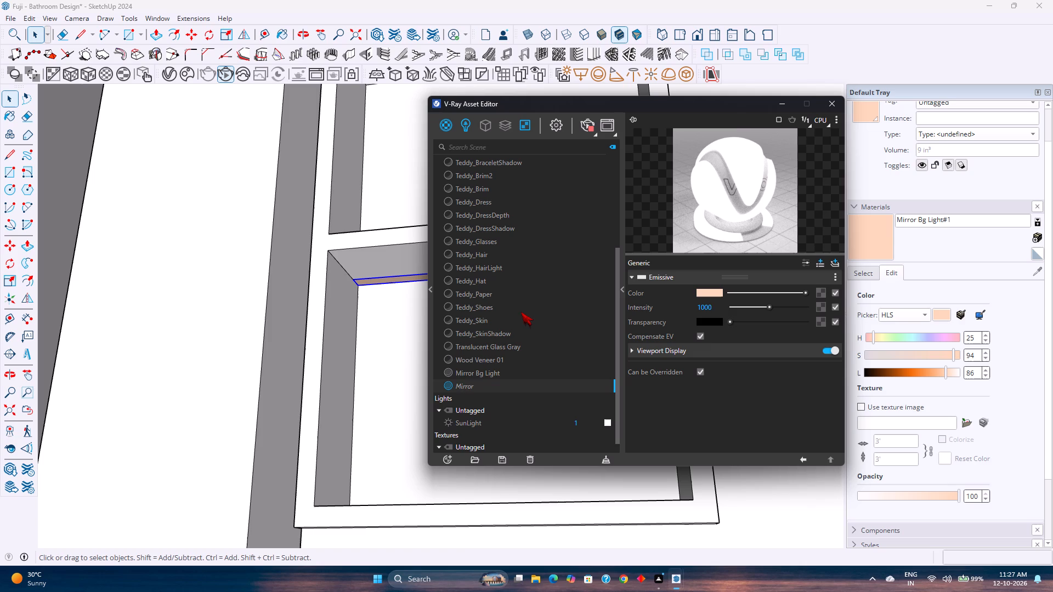
key("BackSpace")
key("BackSpace")
key("BackSpace")
key("BackSpace")
key("BackSpace")
key("BackSpace")
type("Shelves Light")
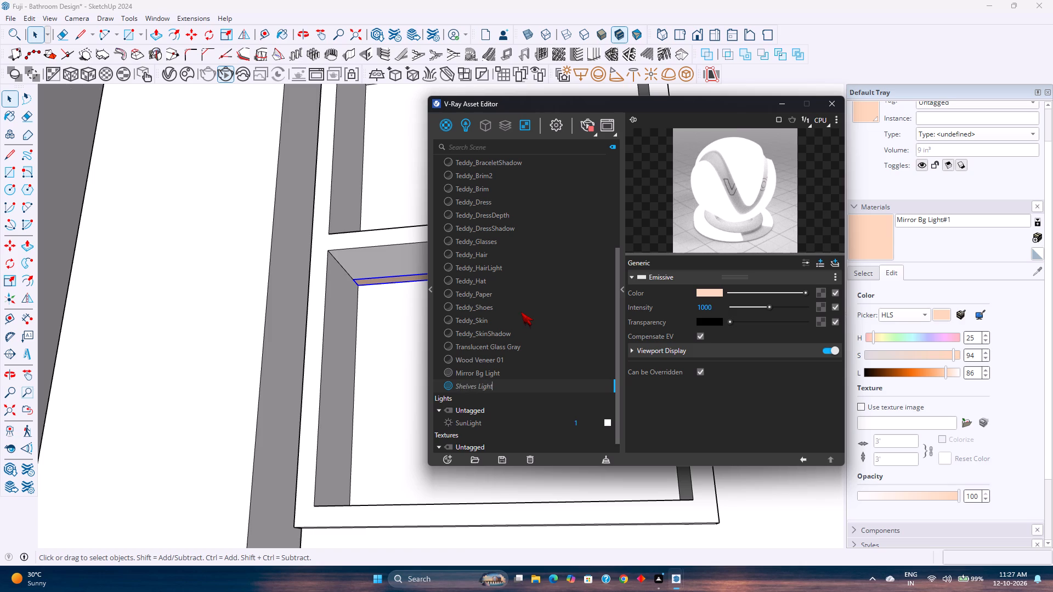
key("Return")
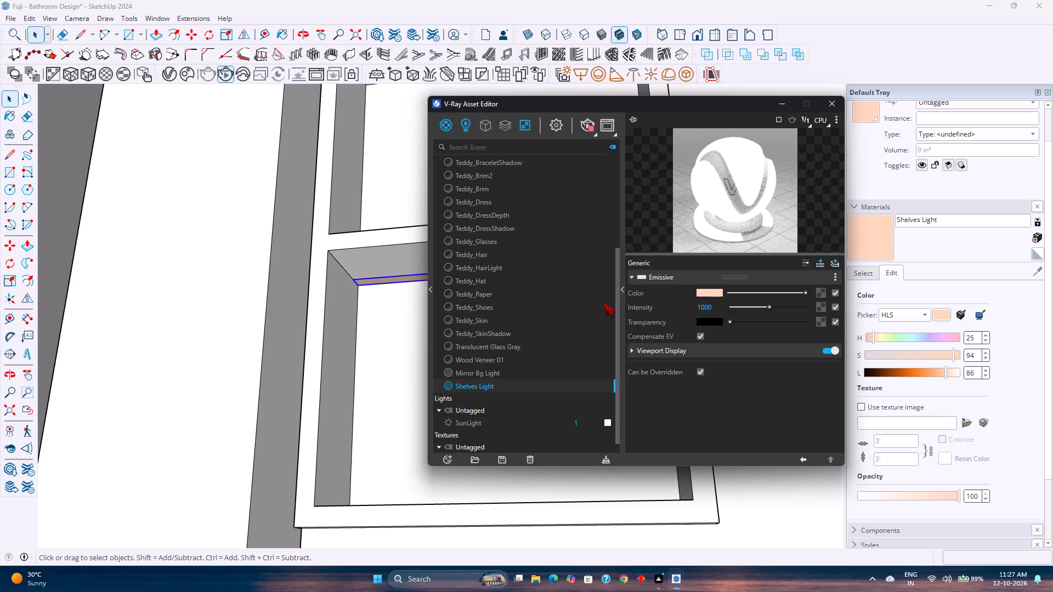
Set the Shelves Light emissive intensity to 600.
double_click(723, 303)
type("600")
key("Return")
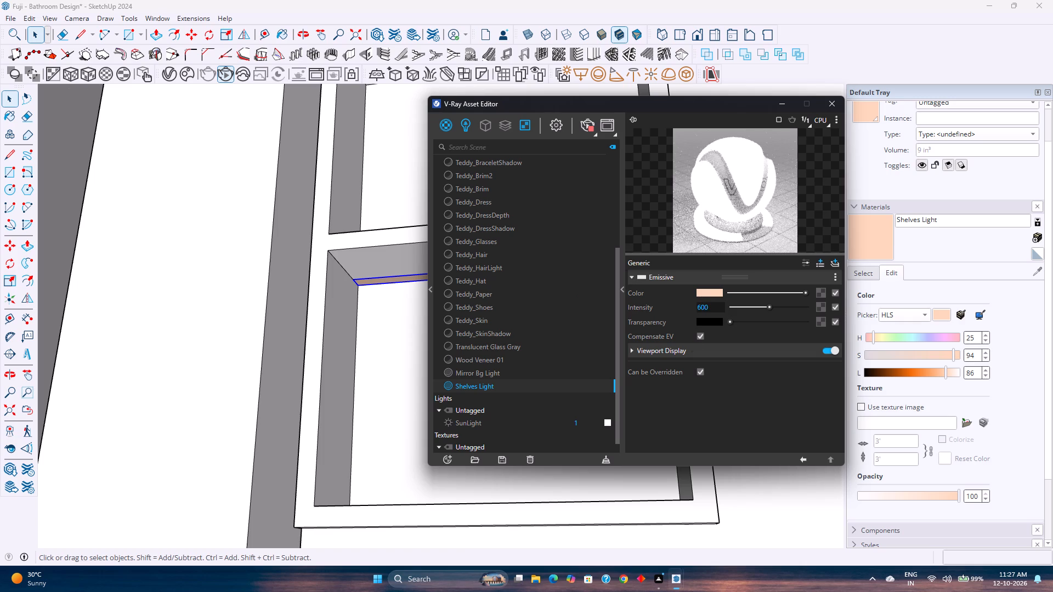
Apply the Shelves Light material to the selected light bar in the lowest niche compartment above the toilet.
right_click(541, 384)
left_click(581, 264)
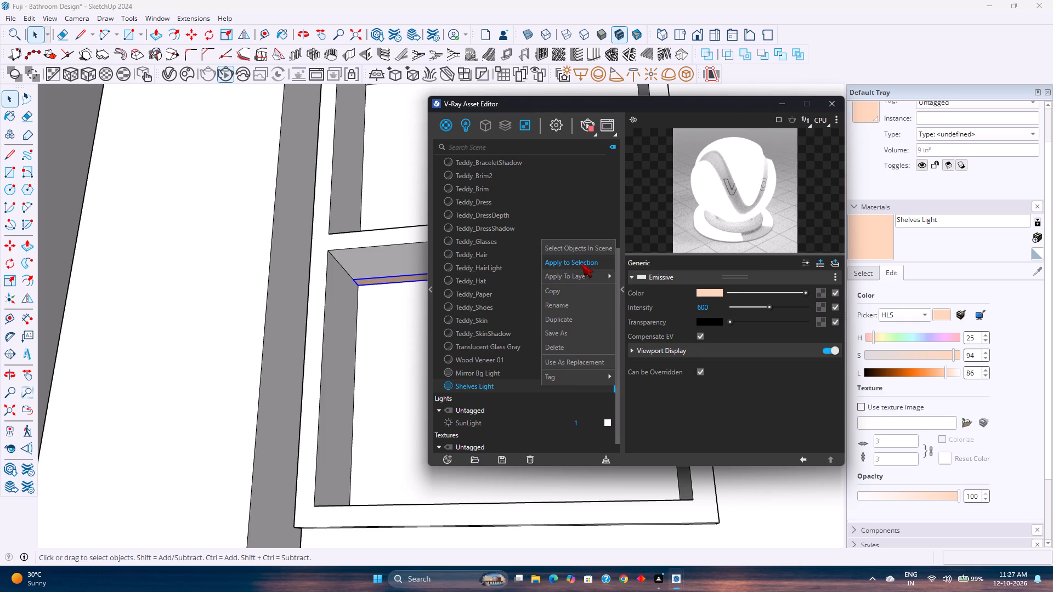
left_click(830, 103)
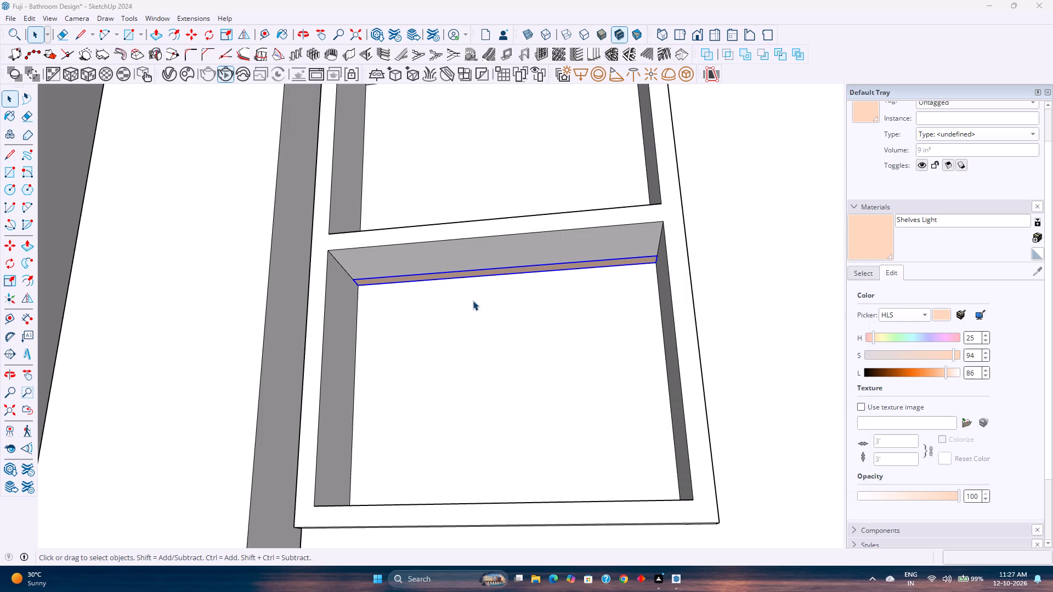
Copy the light bar about 1' 2 5/16" up into the ceiling recess of the middle niche compartment, corner to corner.
key("m")
key("m")
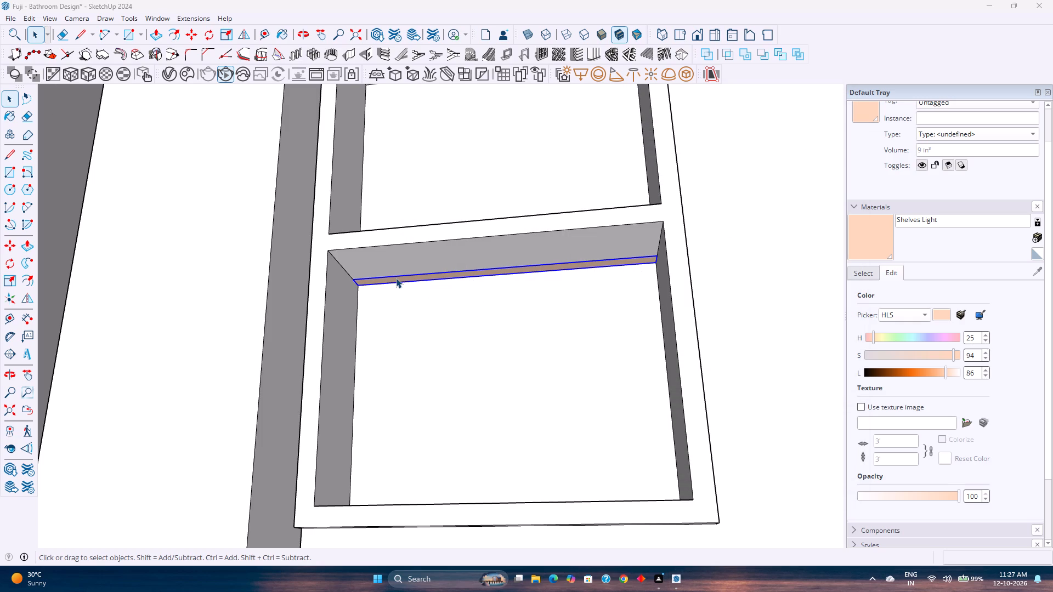
left_click(394, 281)
key("m")
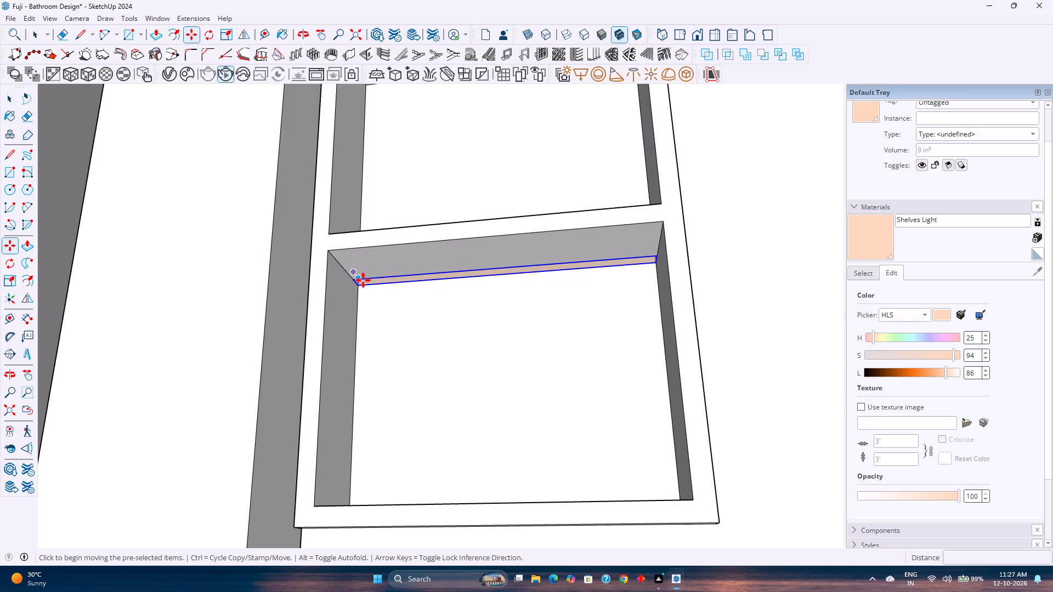
left_click(329, 251)
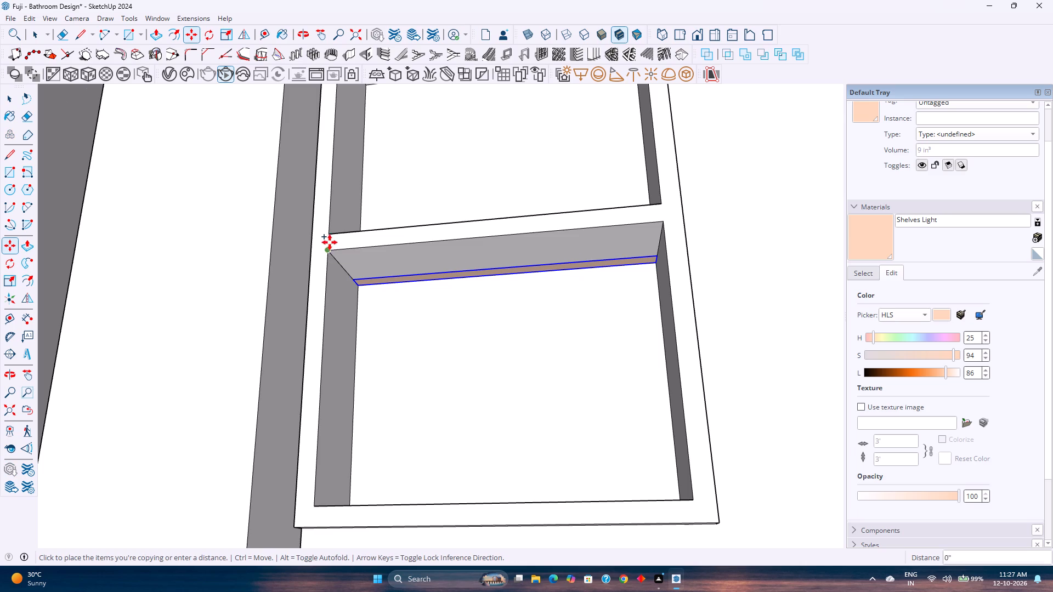
scroll(329, 234, "down", 4)
middle_click_drag(353, 178, 361, 303, "shift")
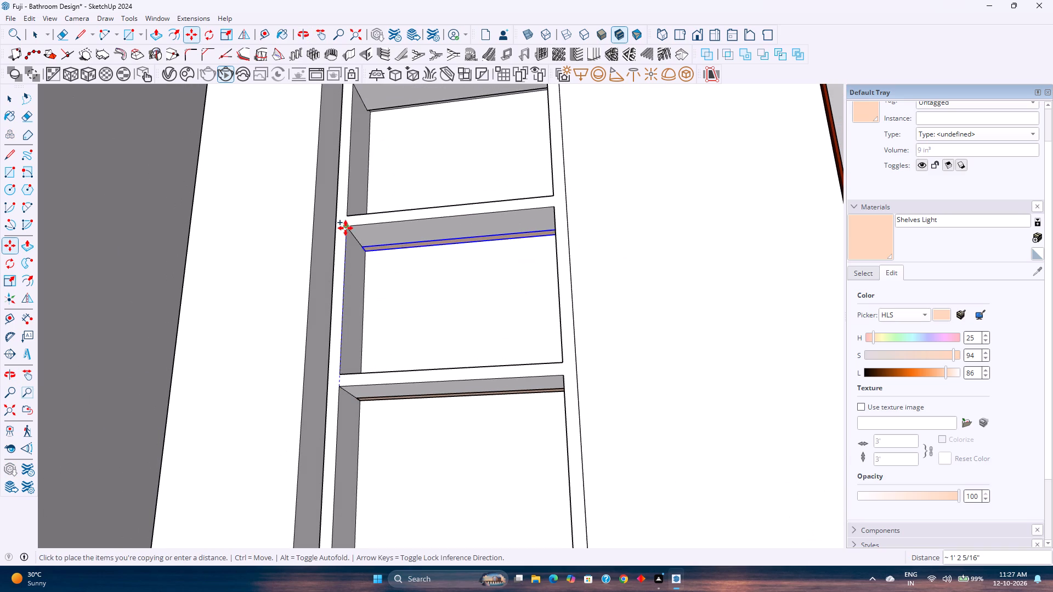
left_click(346, 228)
left_click(348, 226)
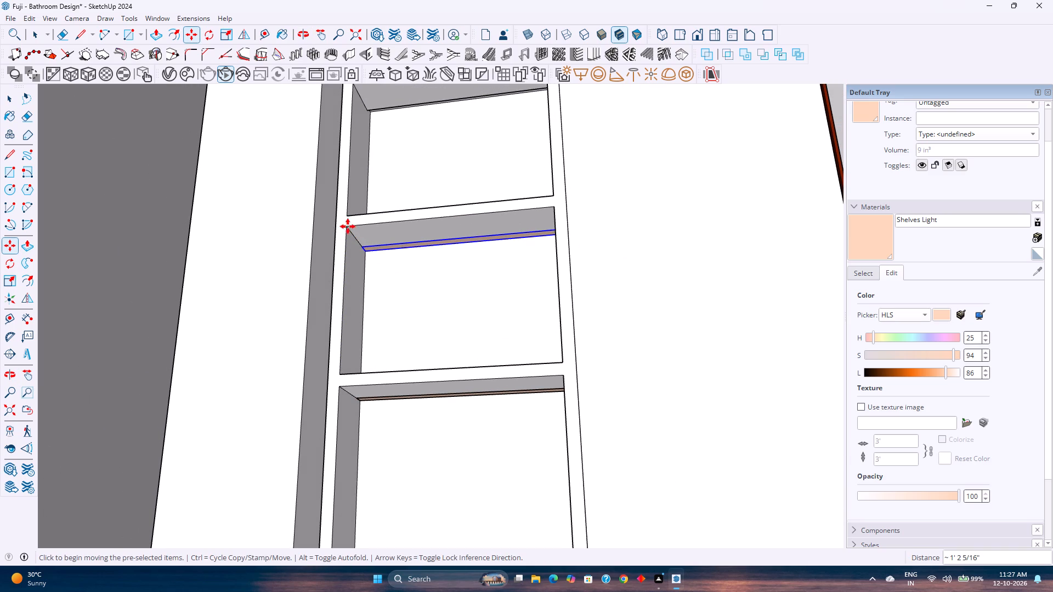
Copy the light bar another 1' 2 13/16" or so up into the ceiling recess of the top niche compartment.
middle_click_drag(359, 193, 393, 331, "shift")
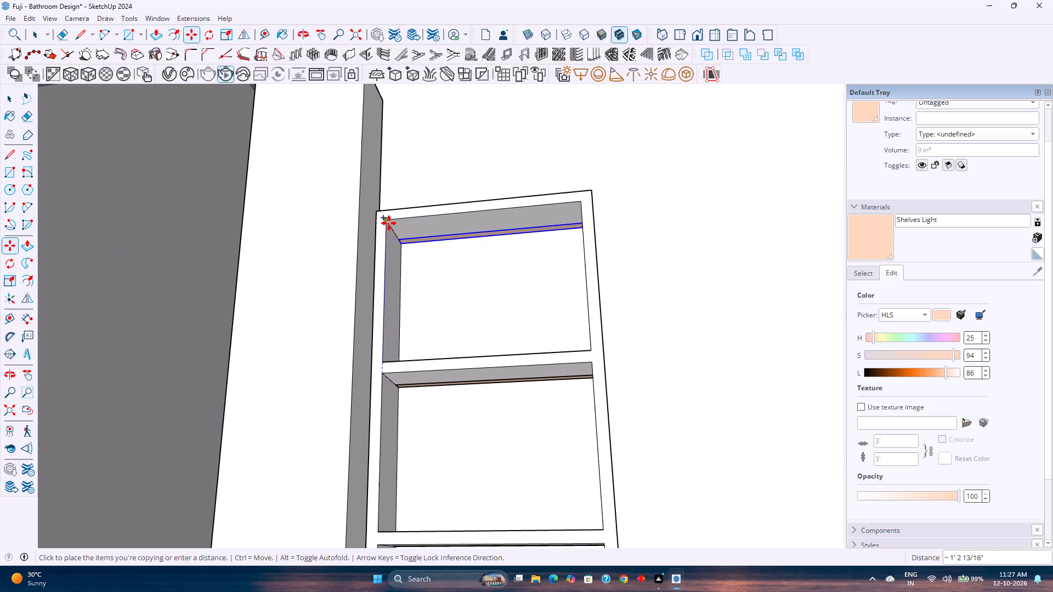
left_click(388, 221)
Open the tall shelf for editing and paste a copy of the light bar at the rear ceiling corner of its lowest compartment.
key("ctrl+c")
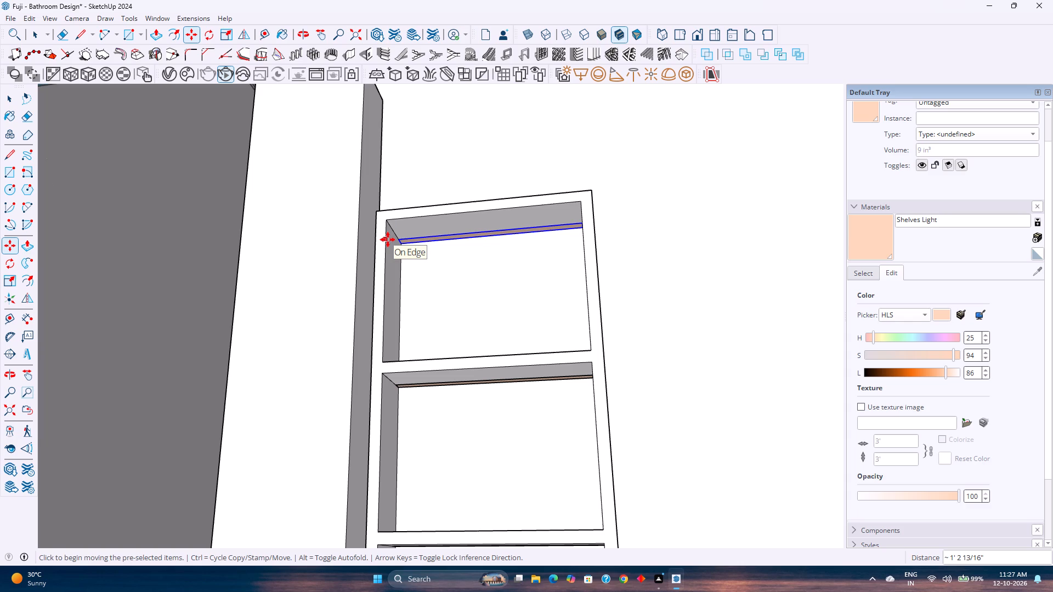
key("space")
key("ctrl+c")
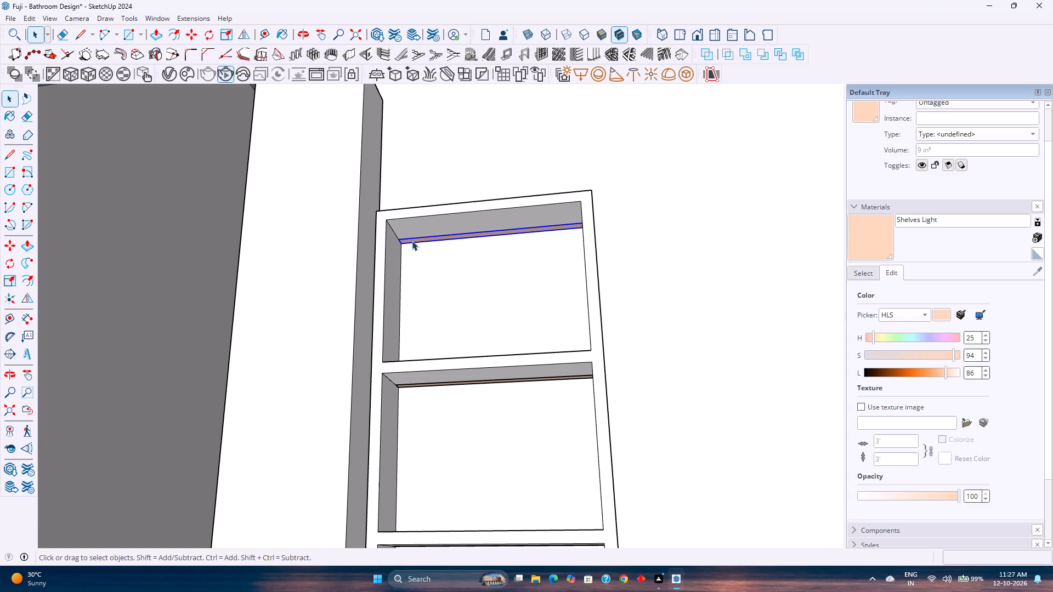
scroll(412, 241, "down", 17)
middle_click_drag(410, 241, 412, 293)
double_click(661, 282)
scroll(661, 282, "up", 9)
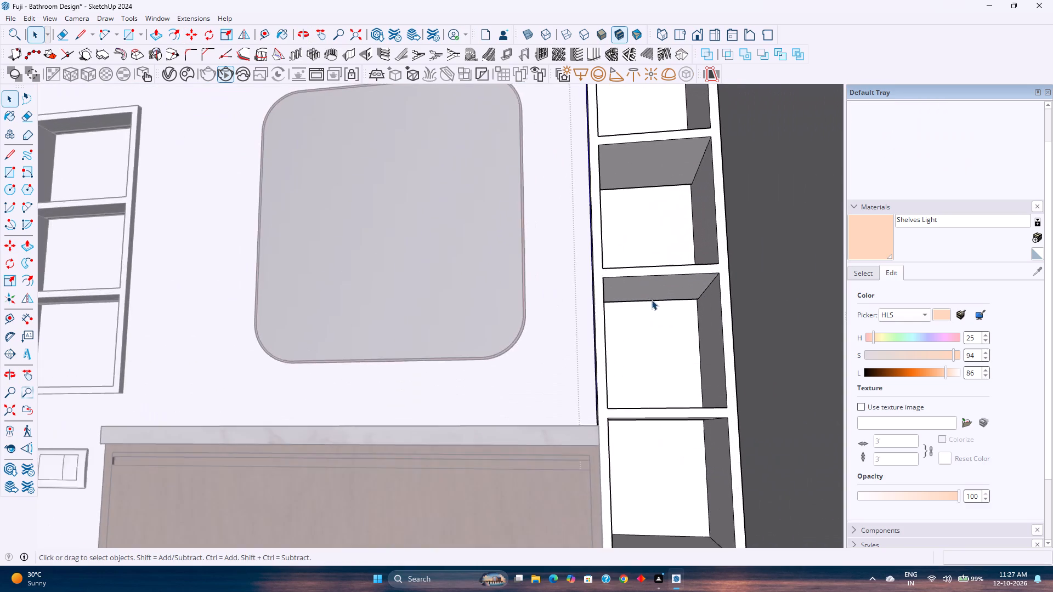
scroll(652, 300, "up", 3)
middle_click_drag(652, 300, 631, 245)
scroll(655, 333, "down", 2)
middle_click_drag(643, 452, 608, 377, "shift")
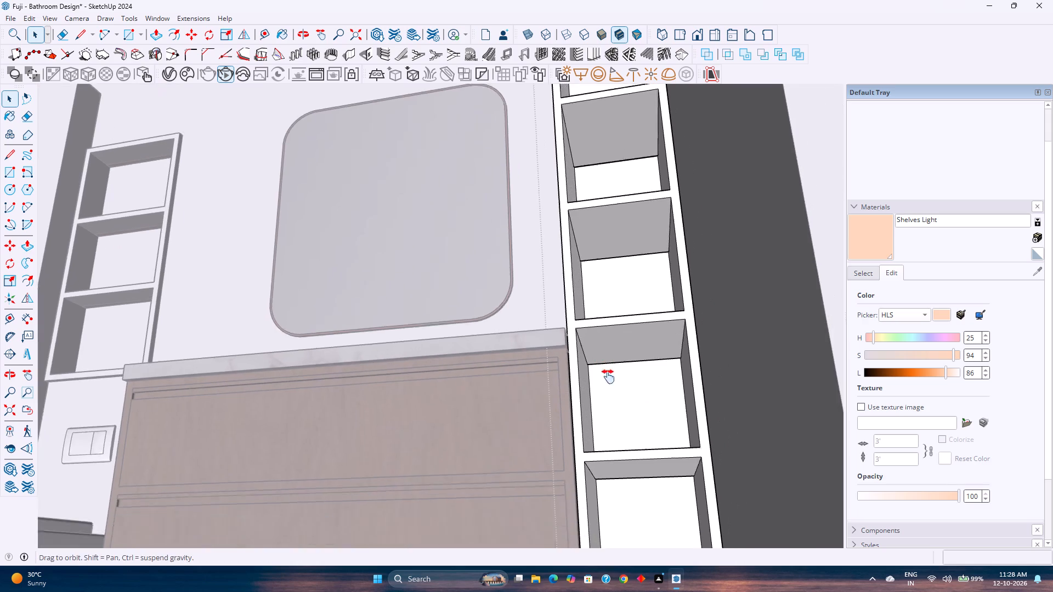
middle_click_drag(608, 377, 604, 360, "shift")
scroll(665, 463, "up", 1)
middle_click_drag(661, 483, 644, 362, "shift")
middle_click_drag(639, 357, 659, 427)
middle_click_drag(624, 316, 651, 410, "shift")
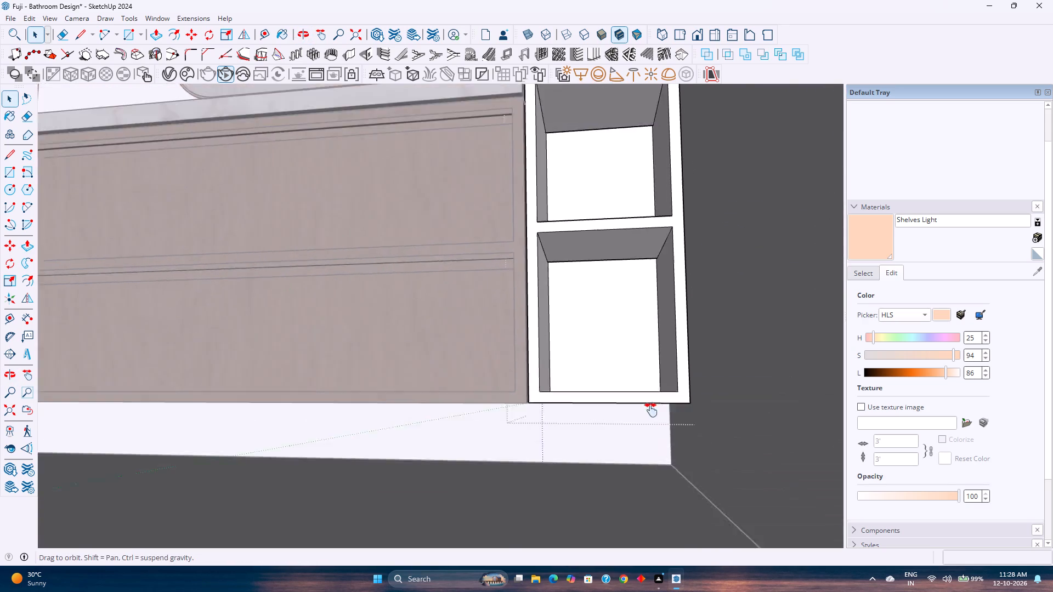
middle_click_drag(651, 410, 660, 458, "shift")
scroll(658, 458, "down", 1, "shift")
scroll(642, 365, "up", 7)
middle_click(620, 362)
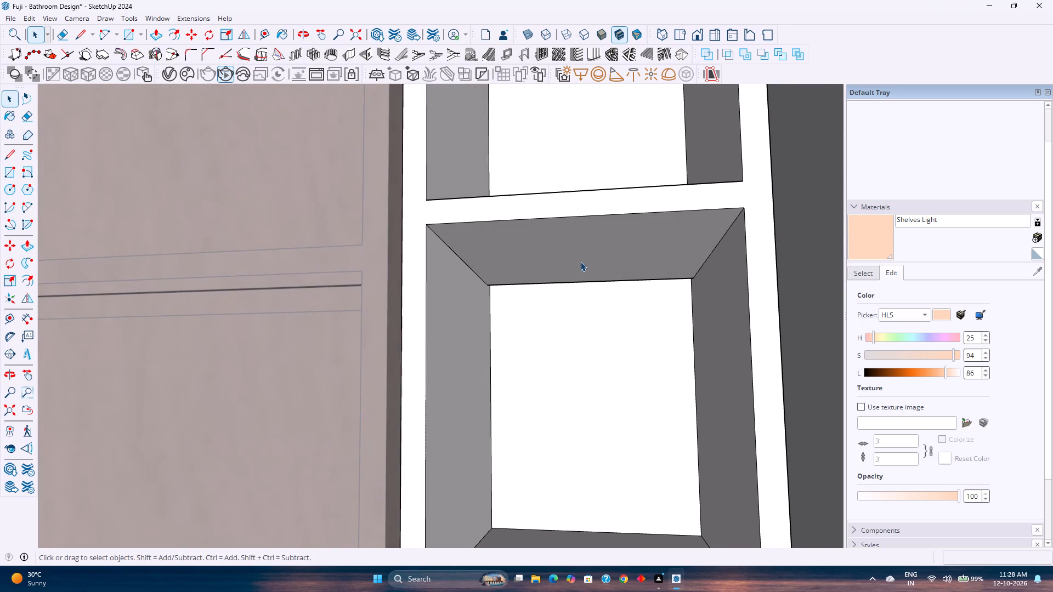
scroll(580, 261, "up", 4)
middle_click_drag(592, 297, 588, 251)
scroll(526, 294, "up", 3)
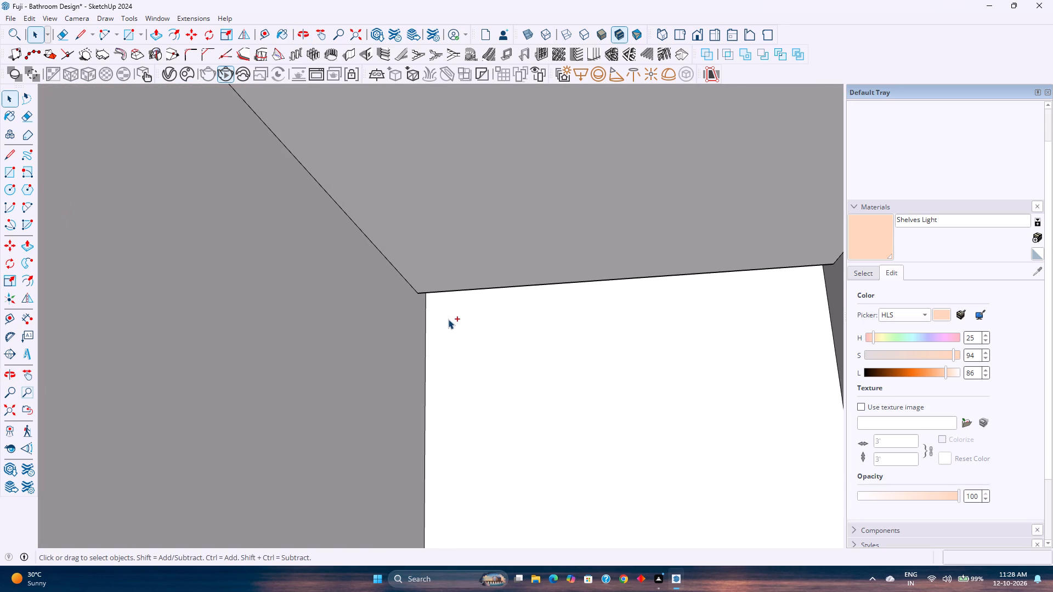
key("ctrl+v")
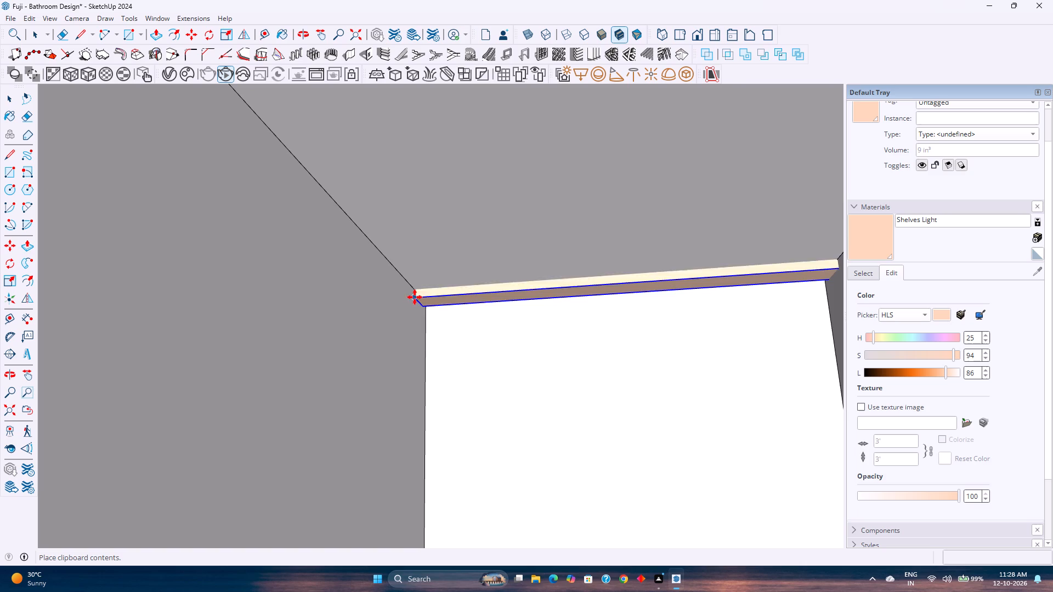
left_click(418, 293)
scroll(495, 319, "down", 2)
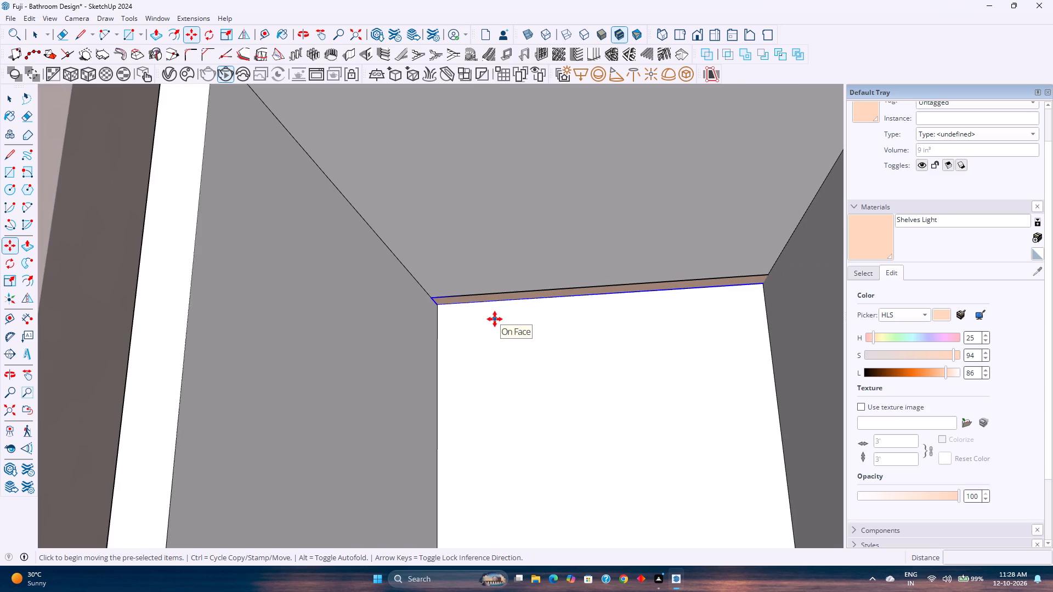
Scale the pasted light bar lengthwise by about 0.67 to fit the width of the tall shelf's lowest compartment.
key("s")
scroll(718, 310, "down", 11)
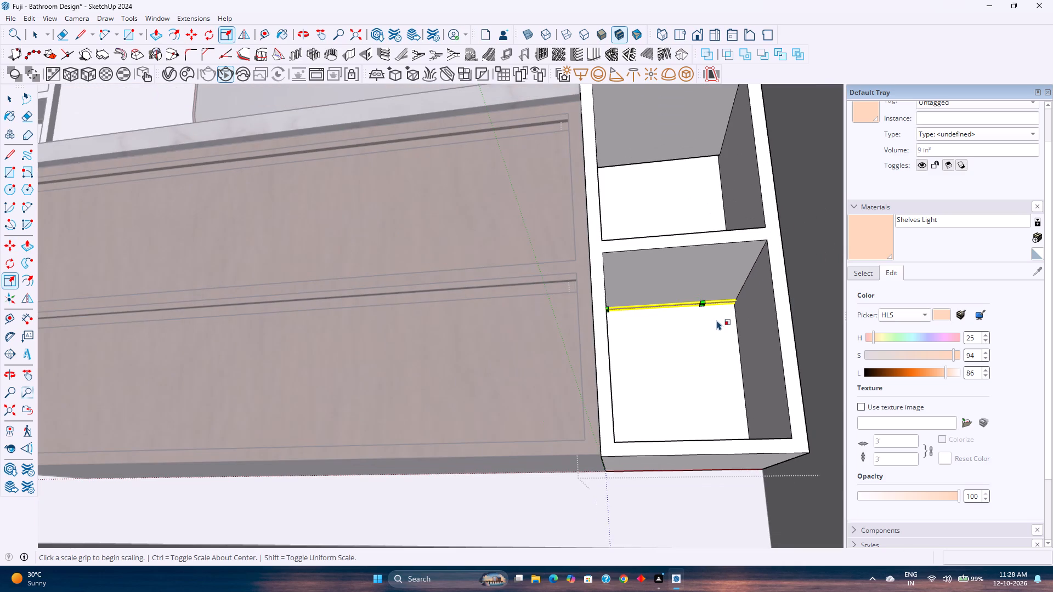
key("k")
scroll(799, 296, "up", 13)
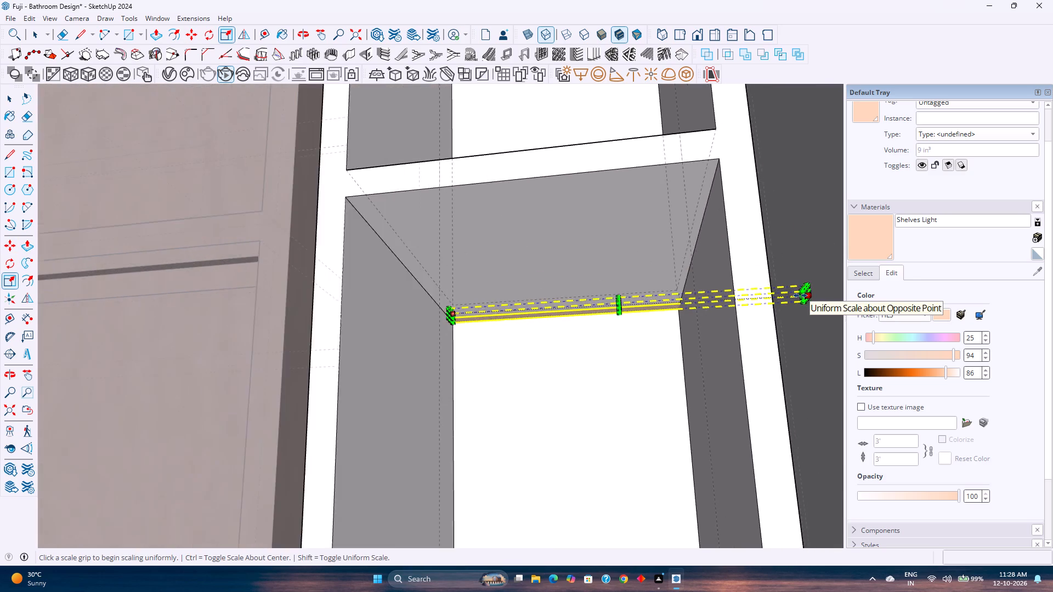
scroll(800, 295, "up", 16)
left_click(808, 288)
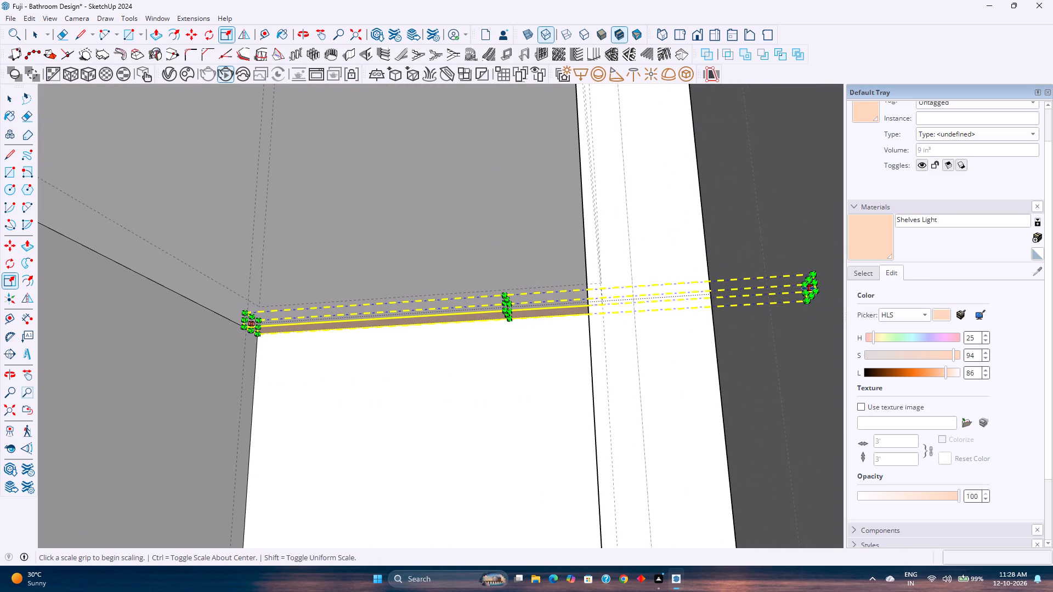
middle_click_drag(517, 329, 606, 328)
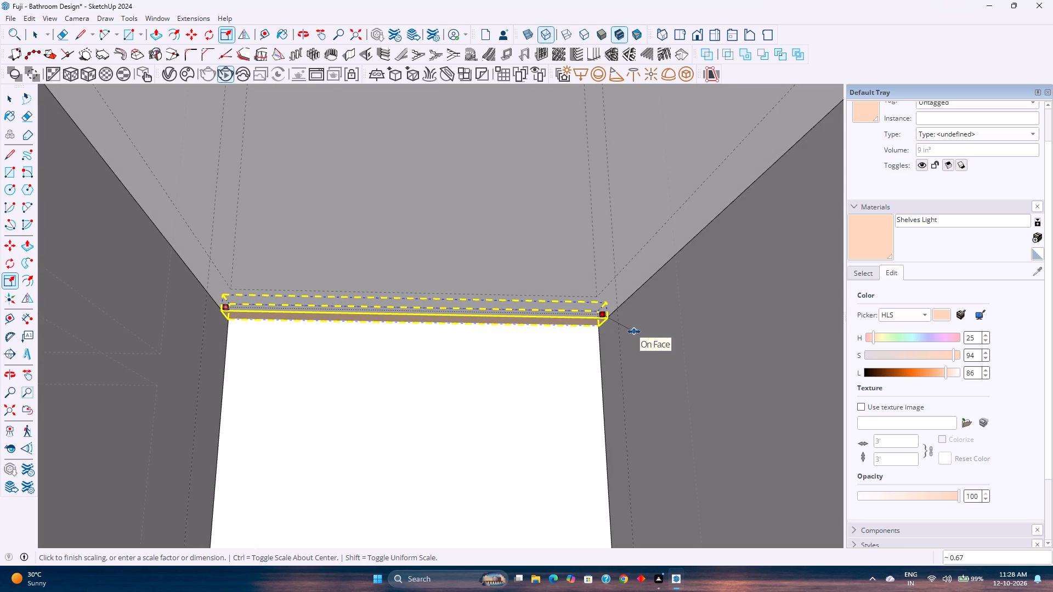
key("k")
left_click(634, 332)
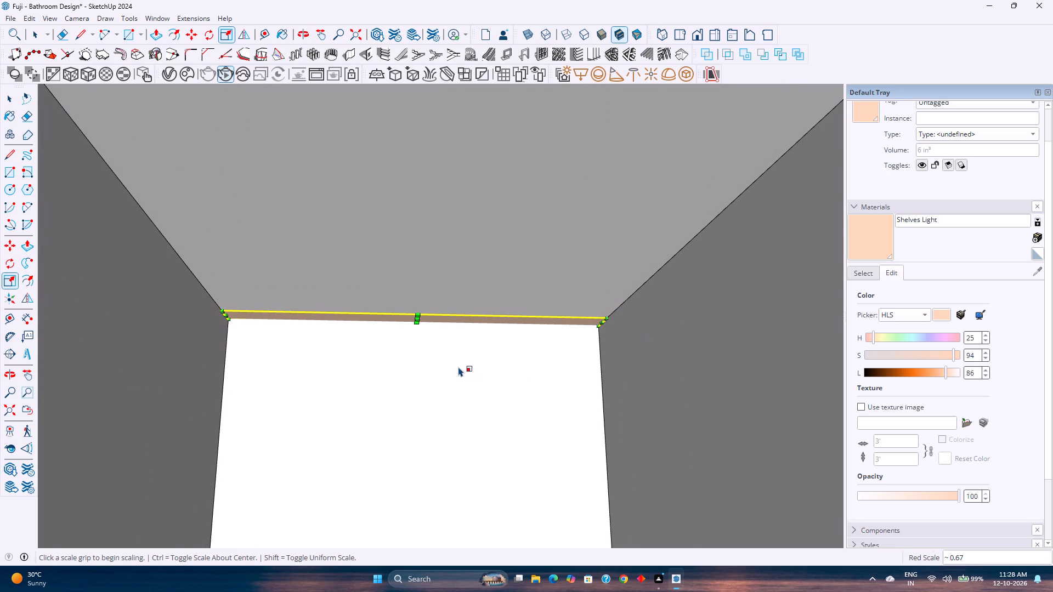
Copy the light bar about 1' 3 3/16" up to the next compartment ceiling and array it as four copies up the tall shelf.
scroll(458, 367, "down", 5)
key("m")
scroll(458, 367, "down", 4)
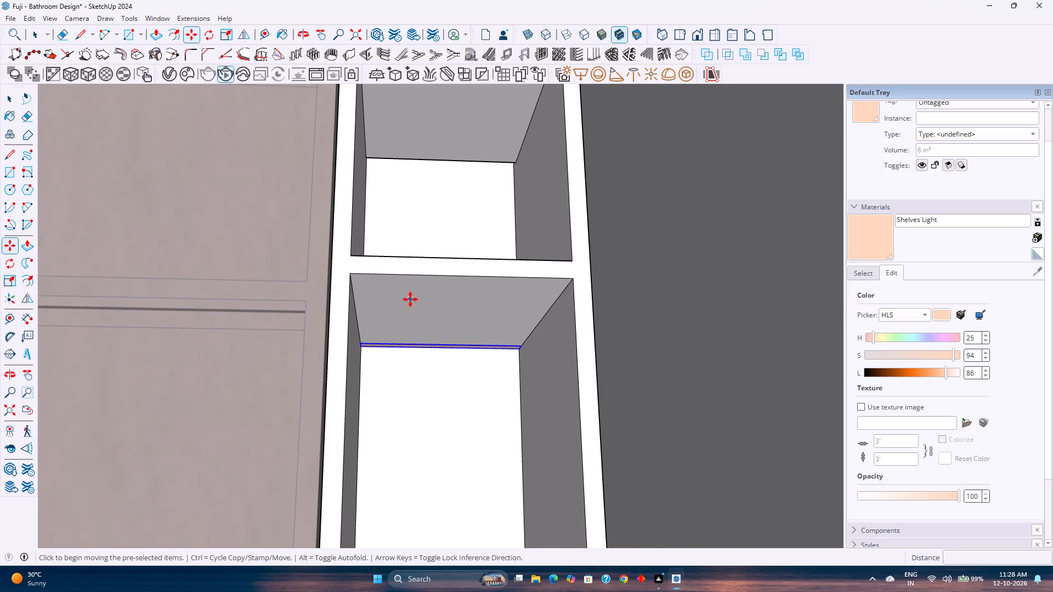
left_click(353, 272)
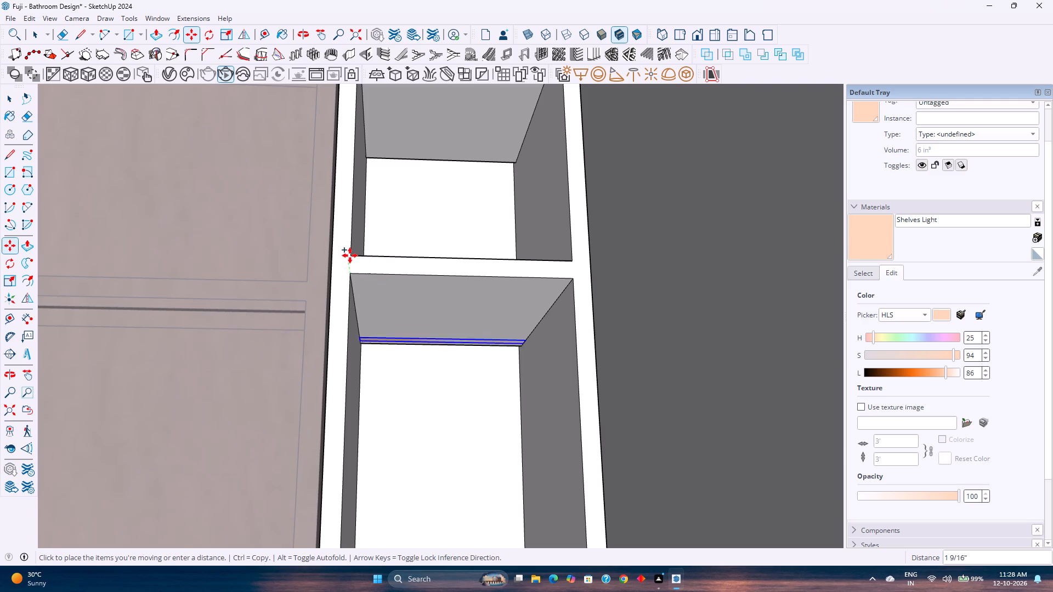
scroll(350, 254, "down", 9)
middle_click_drag(369, 236, 399, 371, "shift")
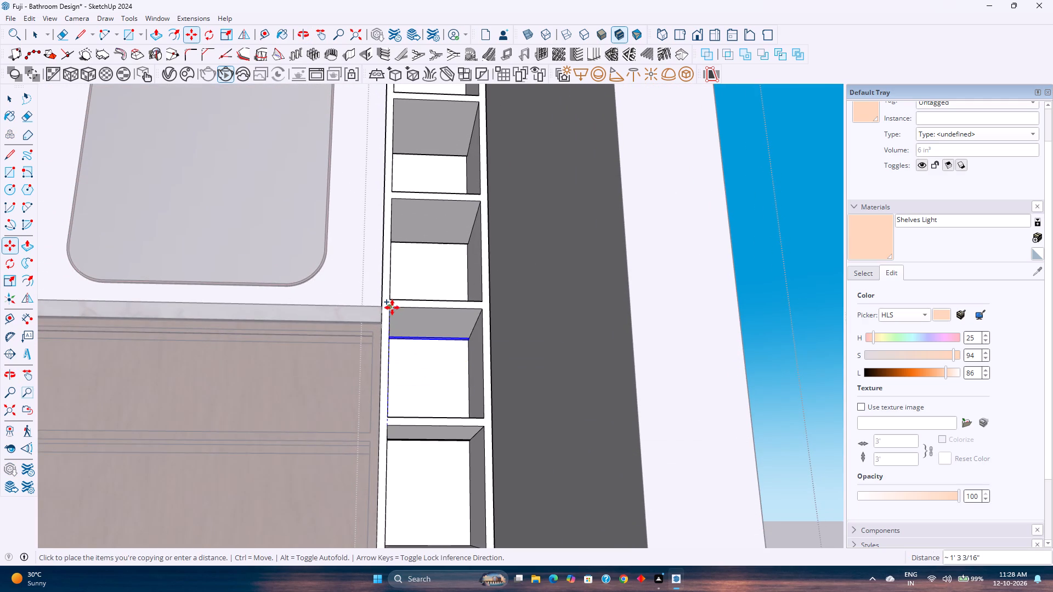
left_click(392, 308)
middle_click_drag(428, 292, 435, 347)
scroll(434, 320, "down", 2)
middle_click_drag(456, 408, 461, 436, "shift")
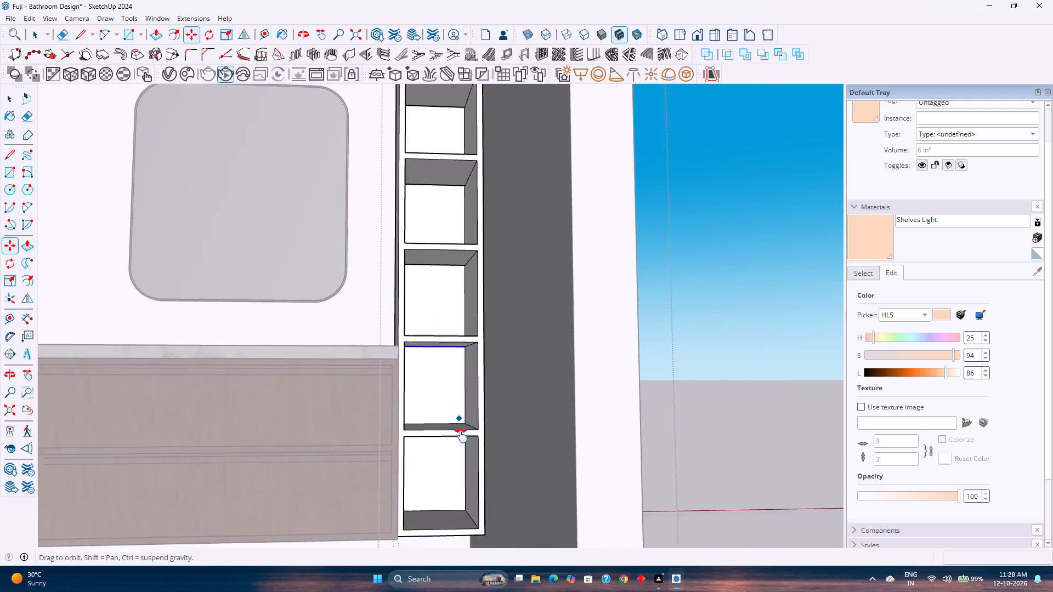
middle_click_drag(461, 436, 465, 483, "shift")
middle_click_drag(457, 478, 448, 439)
key("asterisk")
key("4")
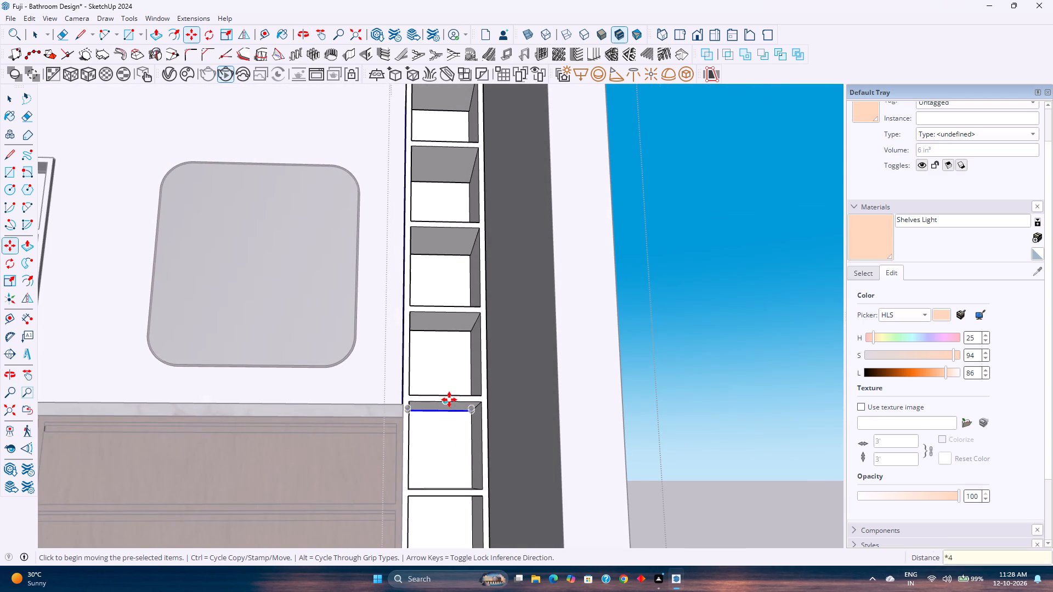
key("Return")
Change the light bar array to five copies to reach the tall shelf's top compartment.
middle_click_drag(383, 135, 390, 322, "shift")
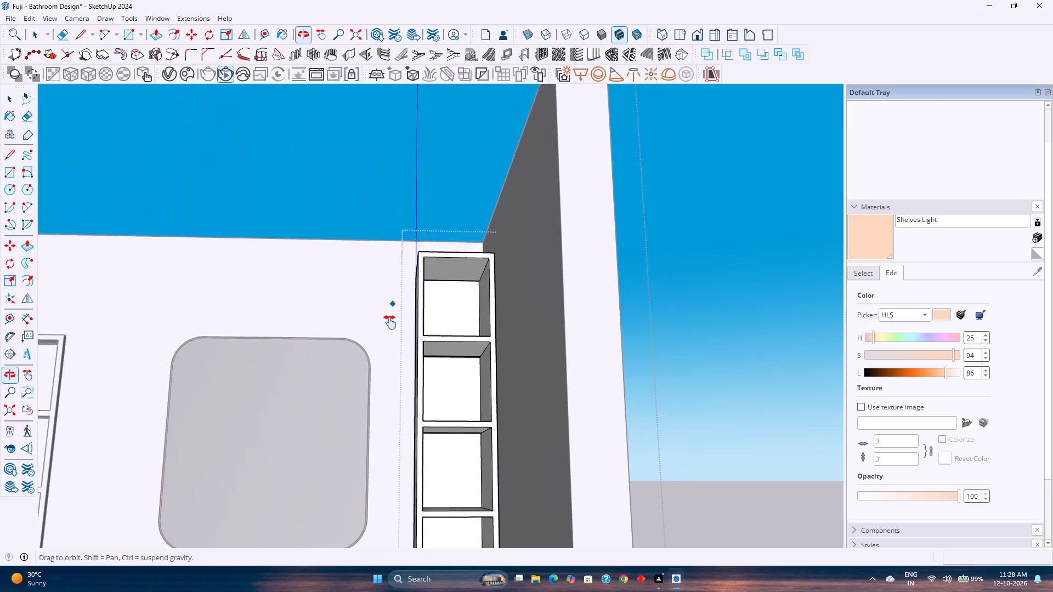
middle_click_drag(390, 322, 388, 334, "shift")
scroll(442, 333, "up", 15)
middle_click_drag(509, 297, 508, 249)
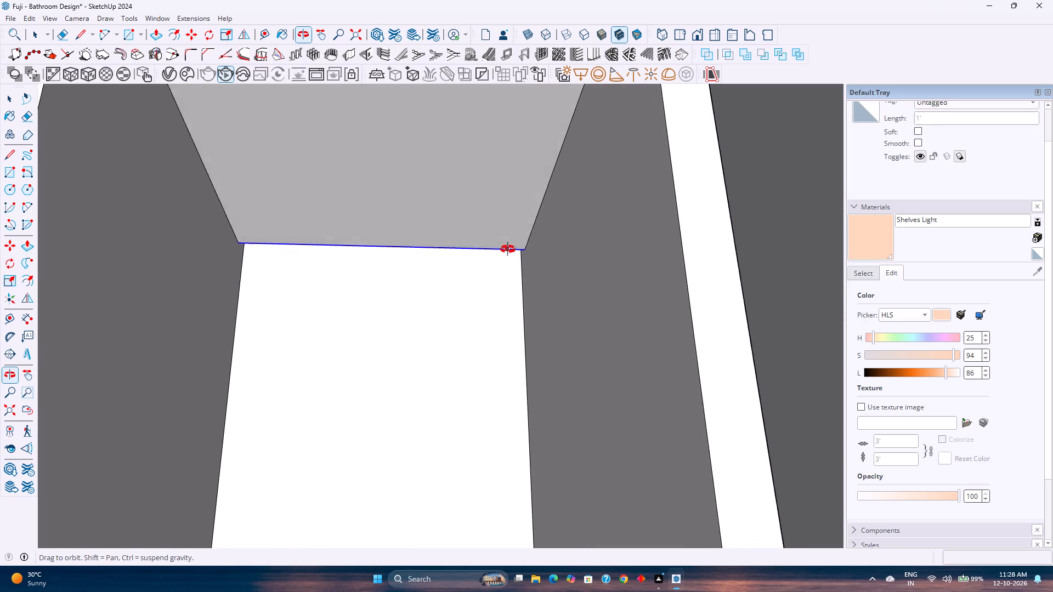
middle_click_drag(508, 249, 511, 226)
scroll(496, 224, "down", 2)
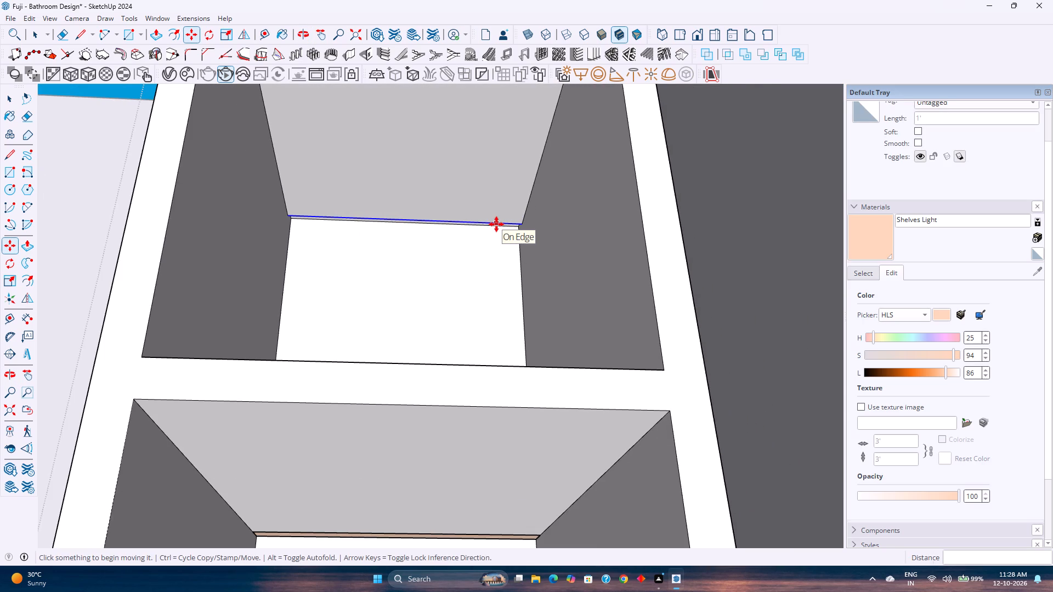
type("*5")
key("Return")
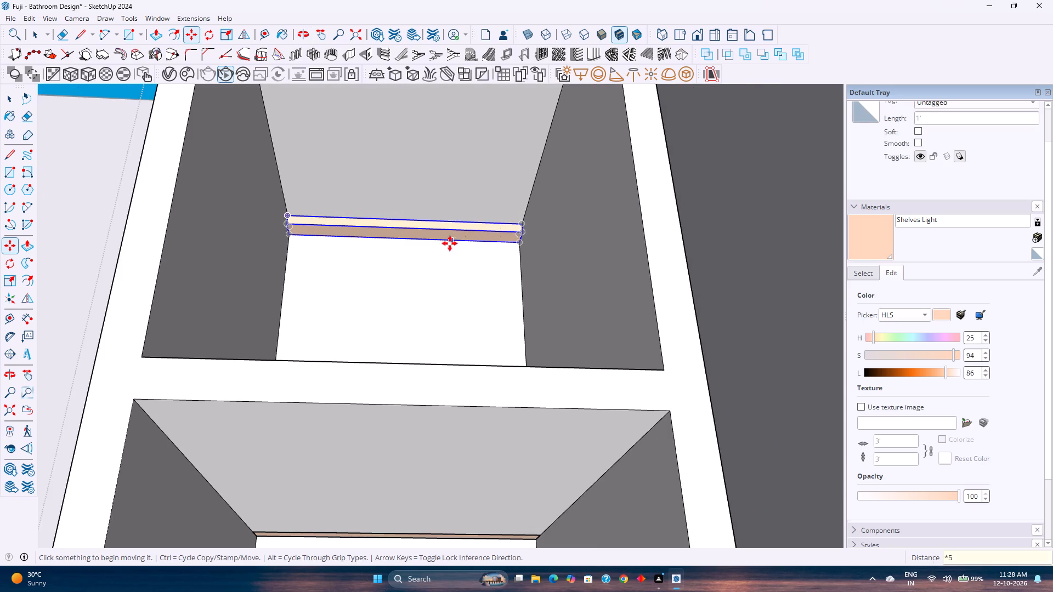
Examine the arrayed light bars' fit against the rear ceiling recesses of the tall shelf's compartments, using a see-through edge view.
scroll(450, 245, "down", 3)
middle_click_drag(462, 274, 456, 306)
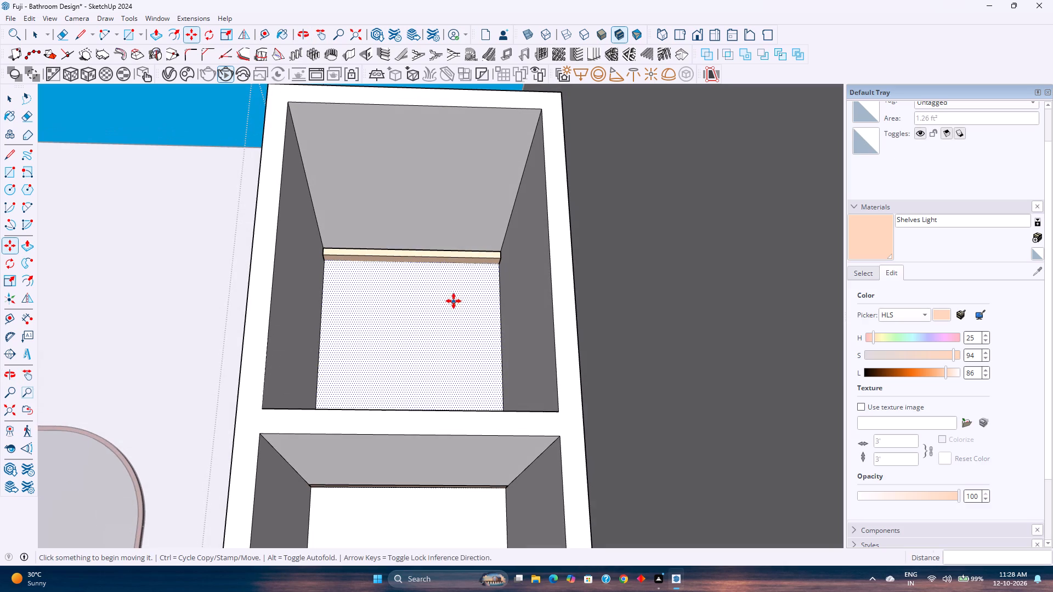
key("space")
scroll(452, 300, "down", 1)
middle_click_drag(446, 327, 436, 231, "shift")
scroll(437, 209, "down", 8)
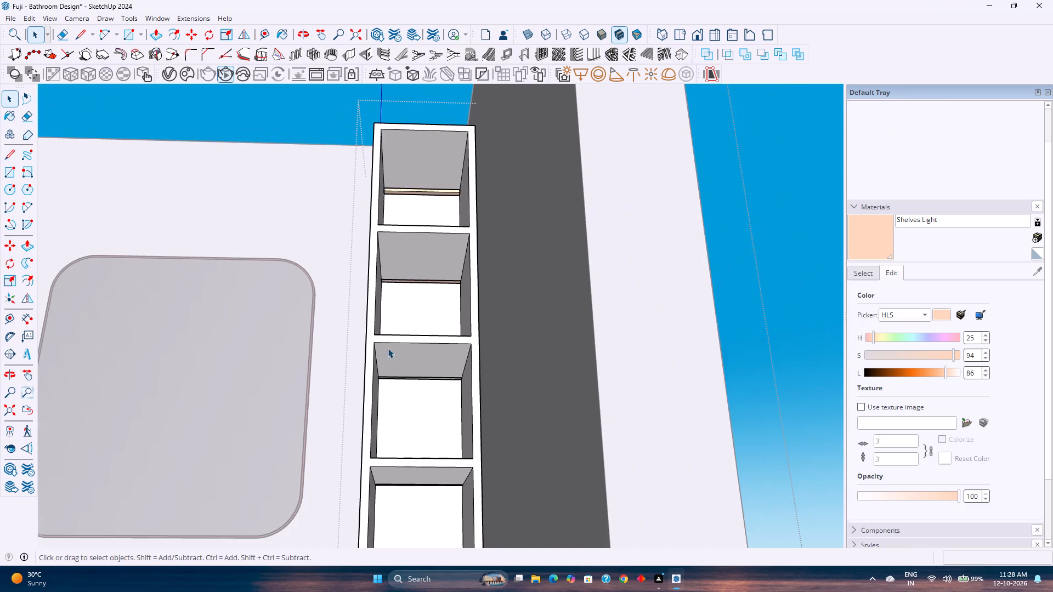
scroll(389, 394, "up", 8)
key("k")
middle_click_drag(426, 328, 411, 379)
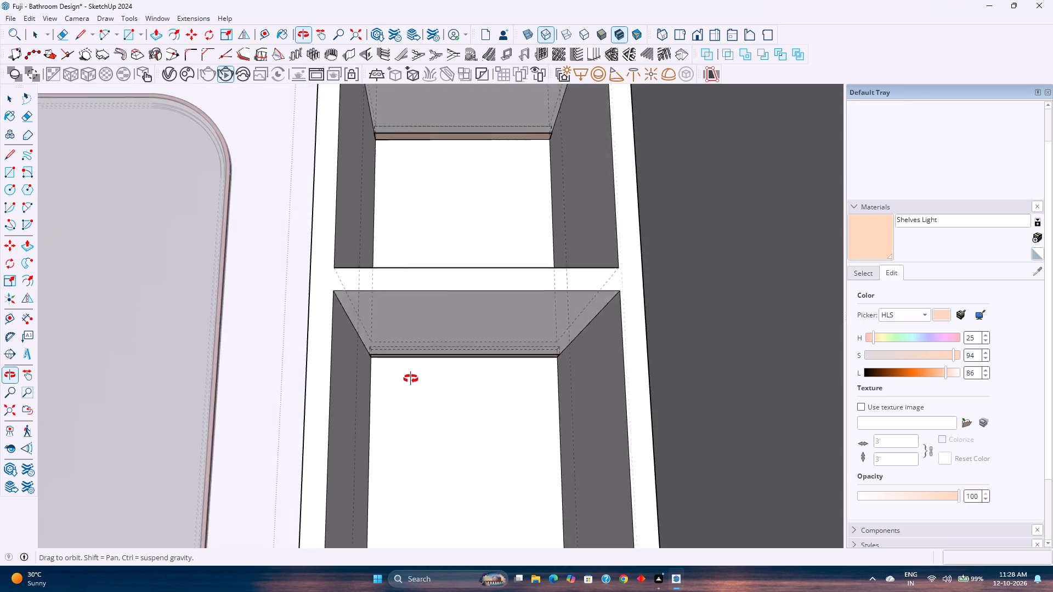
middle_click_drag(411, 379, 353, 292)
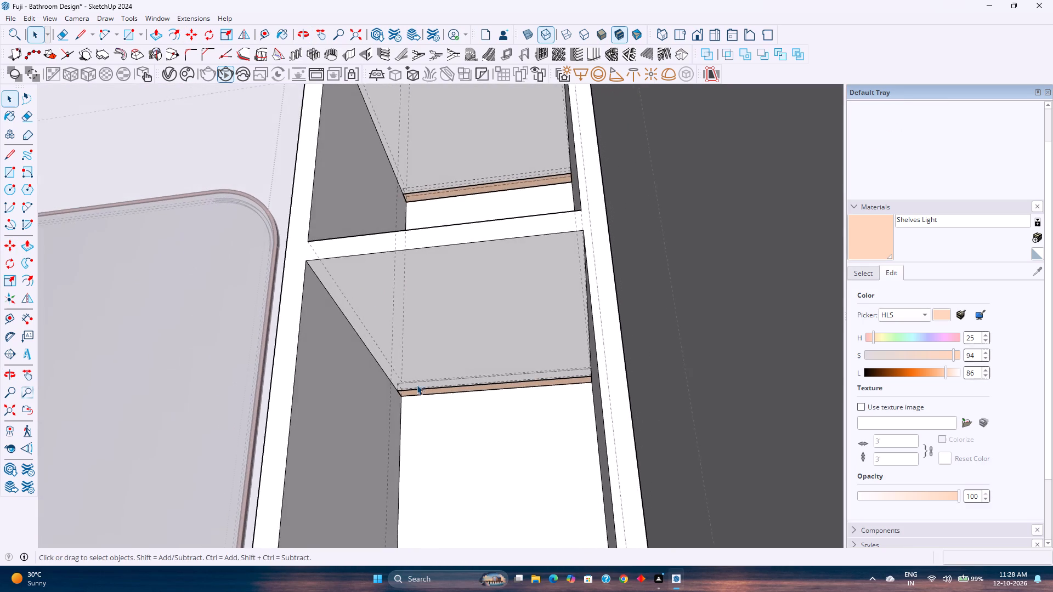
scroll(417, 385, "up", 6)
middle_click_drag(414, 384, 431, 442)
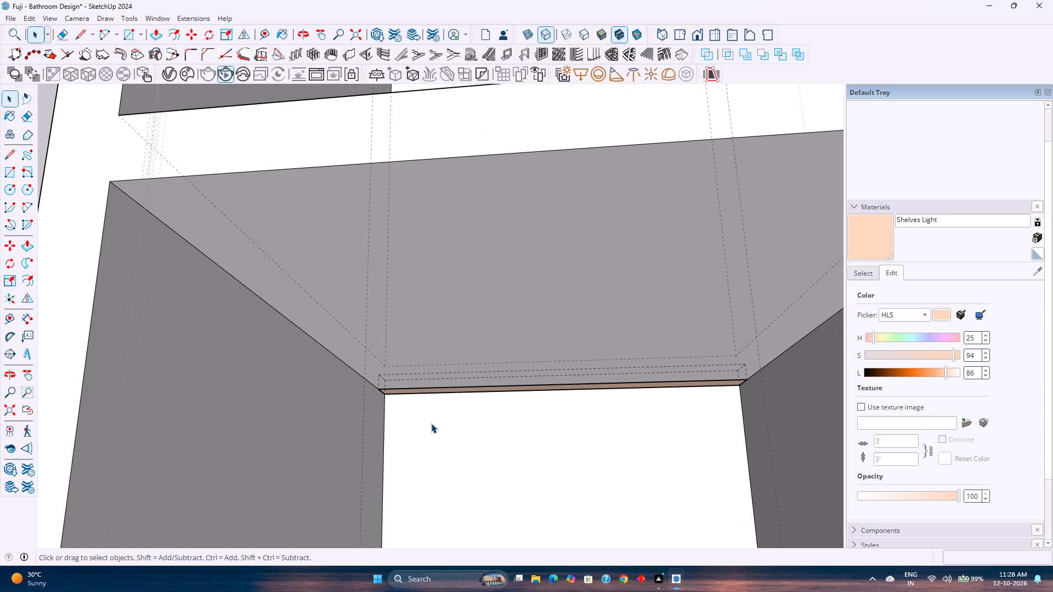
key("k")
scroll(429, 405, "down", 8)
scroll(427, 328, "down", 1)
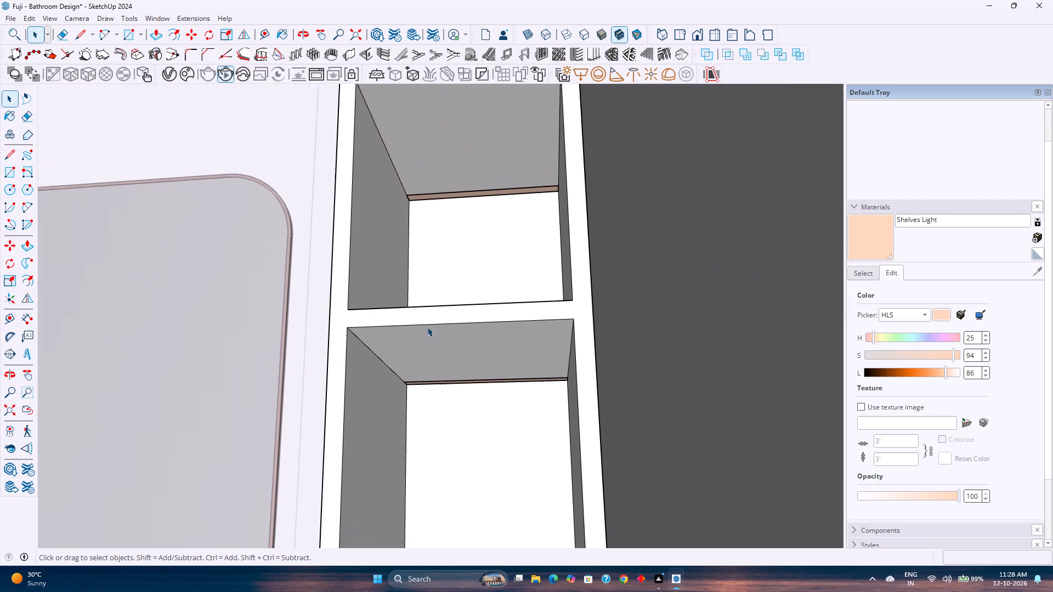
scroll(427, 327, "down", 1)
Move the top compartment's light bar 1/2" up into its ceiling recess and finish editing the tall shelf.
middle_click_drag(446, 231, 479, 380, "shift")
scroll(475, 331, "up", 1)
middle_click_drag(477, 331, 478, 463, "shift")
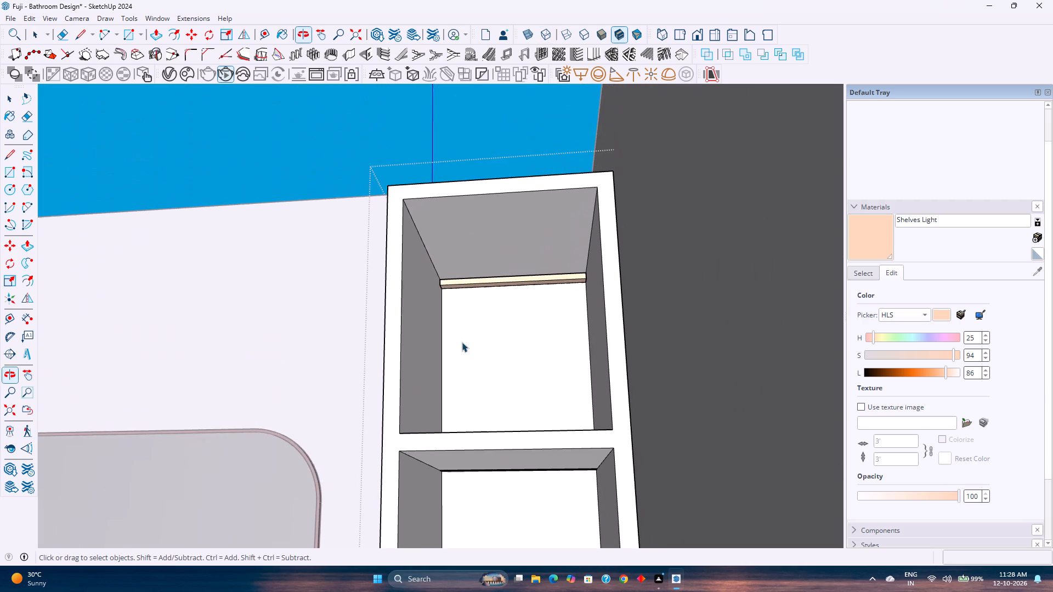
scroll(467, 283, "up", 6)
middle_click_drag(483, 290, 432, 338, "shift")
left_click(452, 329)
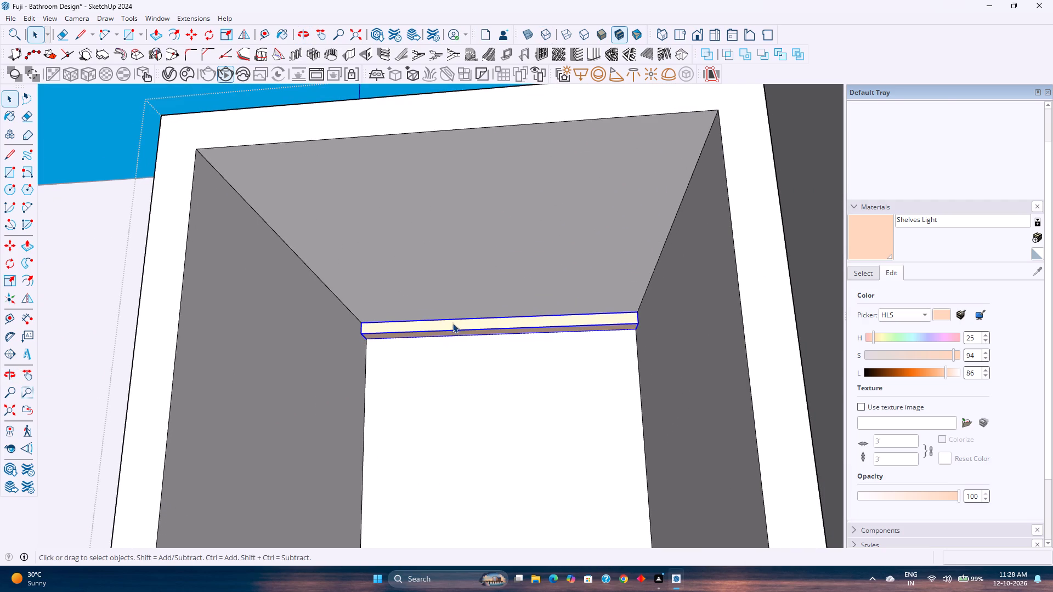
key("m")
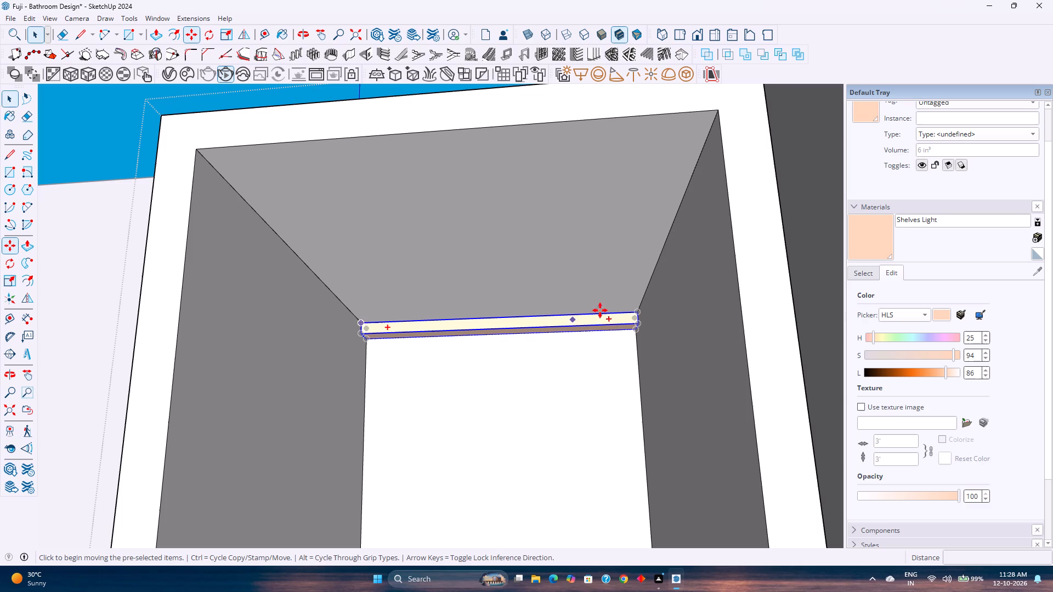
left_click(641, 323)
left_click(639, 311)
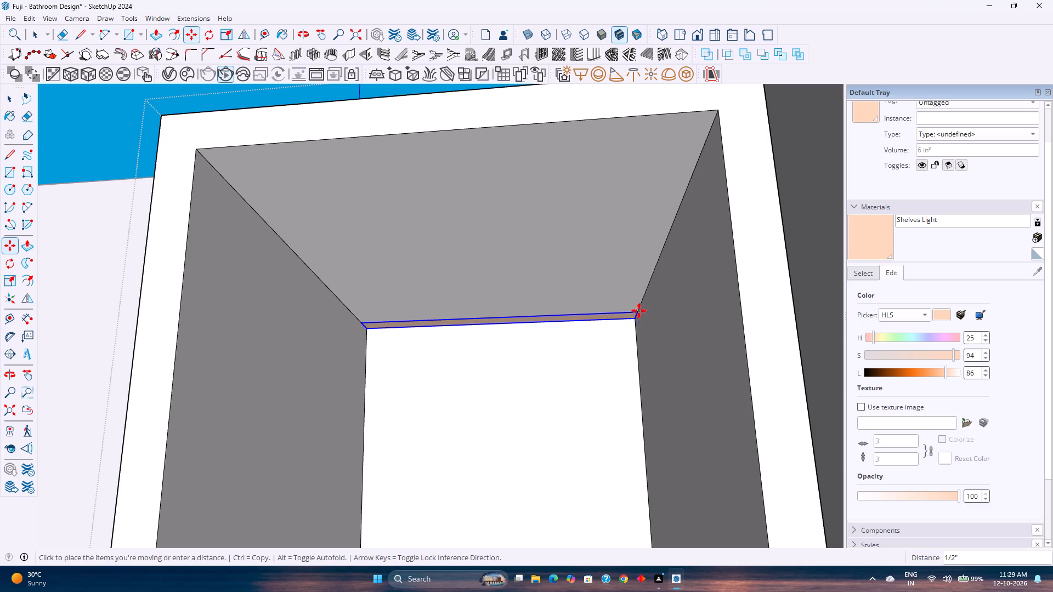
key("space")
key("Escape")
Review the whole bathroom with its wall niches and tall shelf from several angles.
scroll(540, 361, "down", 10)
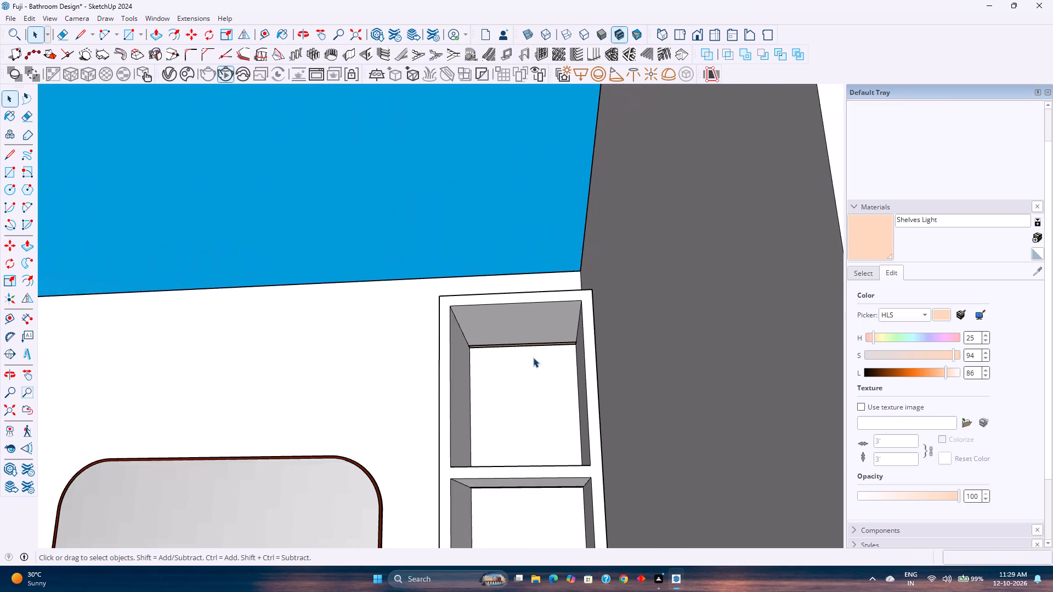
scroll(533, 357, "down", 8)
middle_click_drag(410, 406, 443, 340, "shift")
scroll(446, 338, "down", 4)
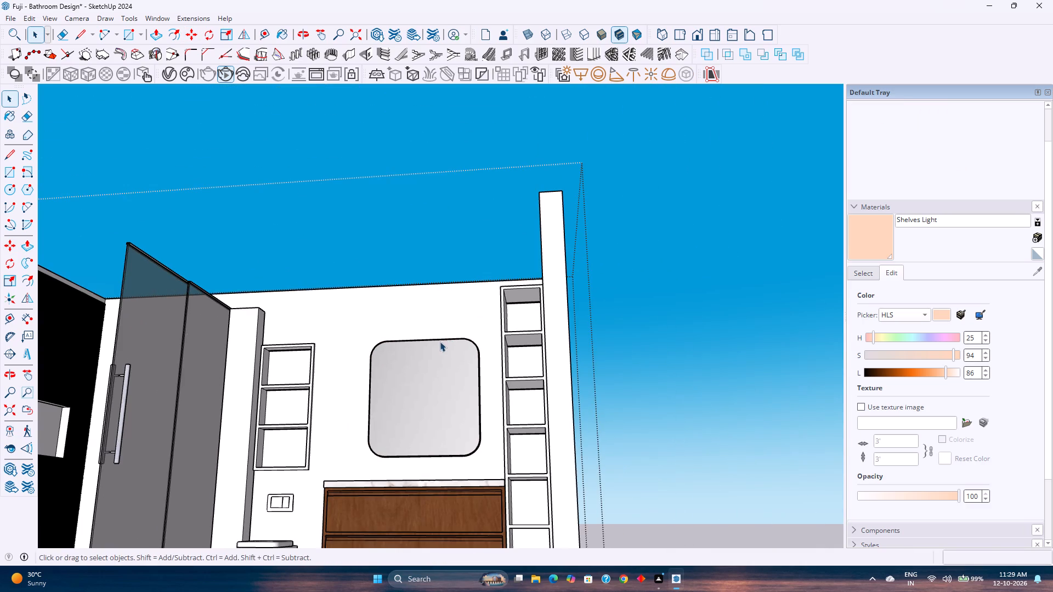
middle_click_drag(418, 360, 435, 311, "shift")
scroll(436, 310, "down", 3)
middle_click_drag(403, 341, 471, 329, "shift")
middle_click_drag(440, 328, 441, 331)
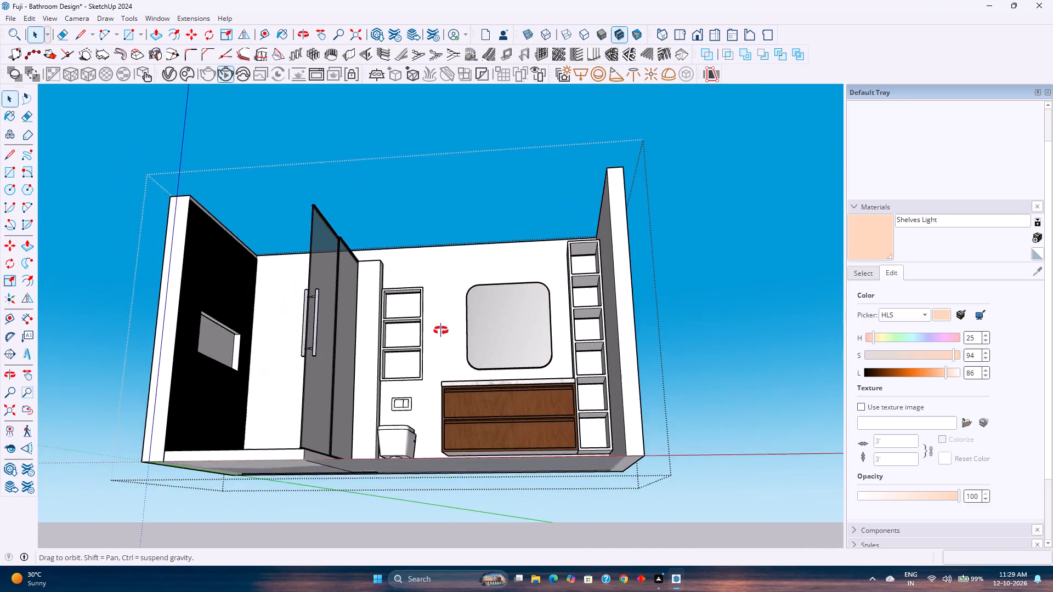
middle_click_drag(441, 331, 460, 417)
left_click(705, 374)
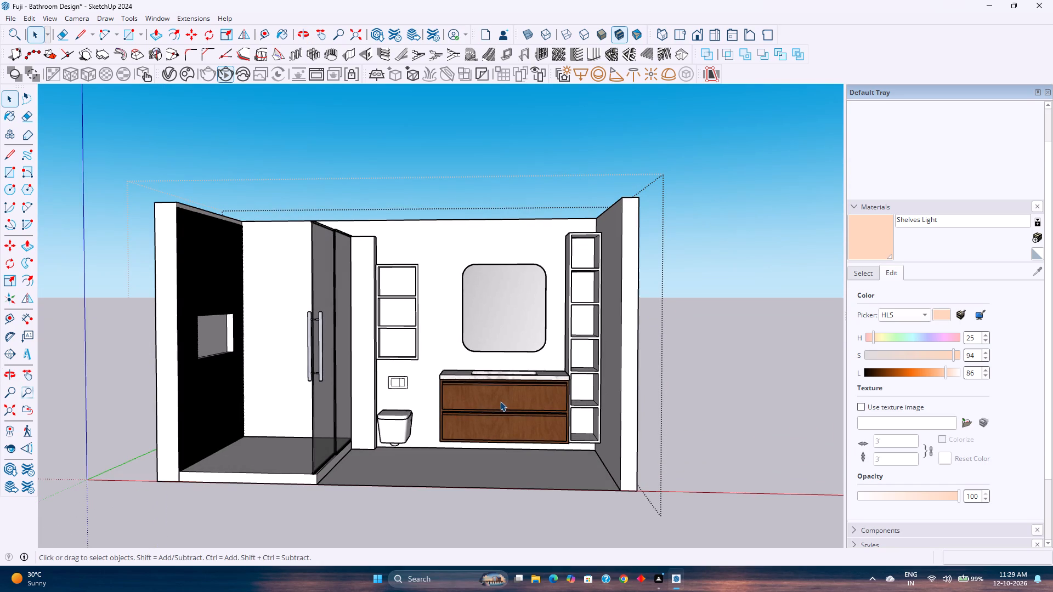
middle_click_drag(500, 401, 522, 436, "shift")
middle_click_drag(519, 439, 461, 343)
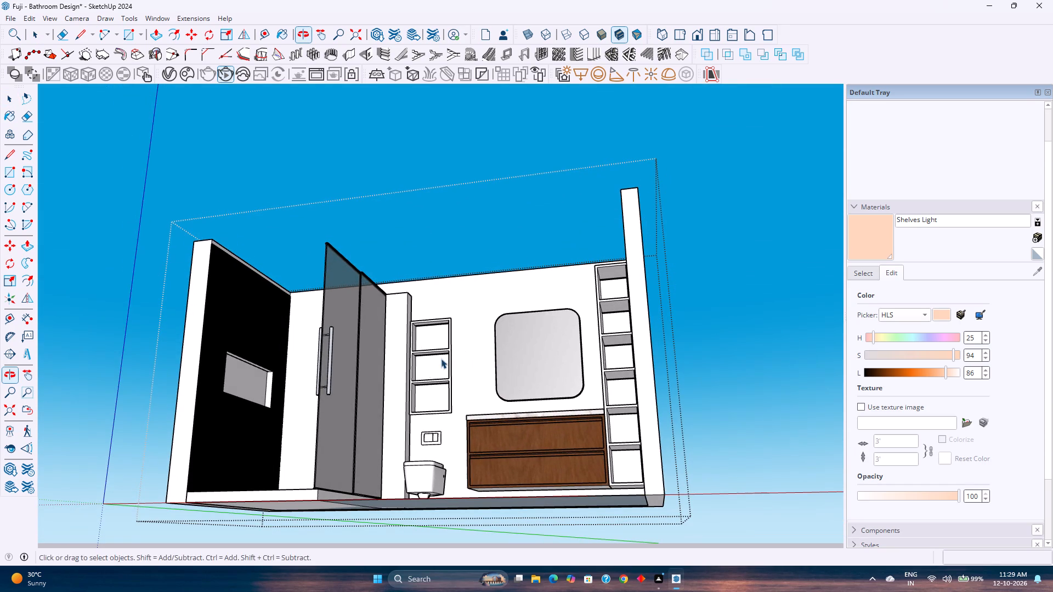
Open the slatted shower wall for editing and paste a copy of the light bar at the shower niche's ceiling corner.
middle_click_drag(452, 379, 456, 366, "shift")
middle_click_drag(456, 366, 546, 390)
scroll(239, 360, "up", 13)
middle_click_drag(252, 354, 251, 350)
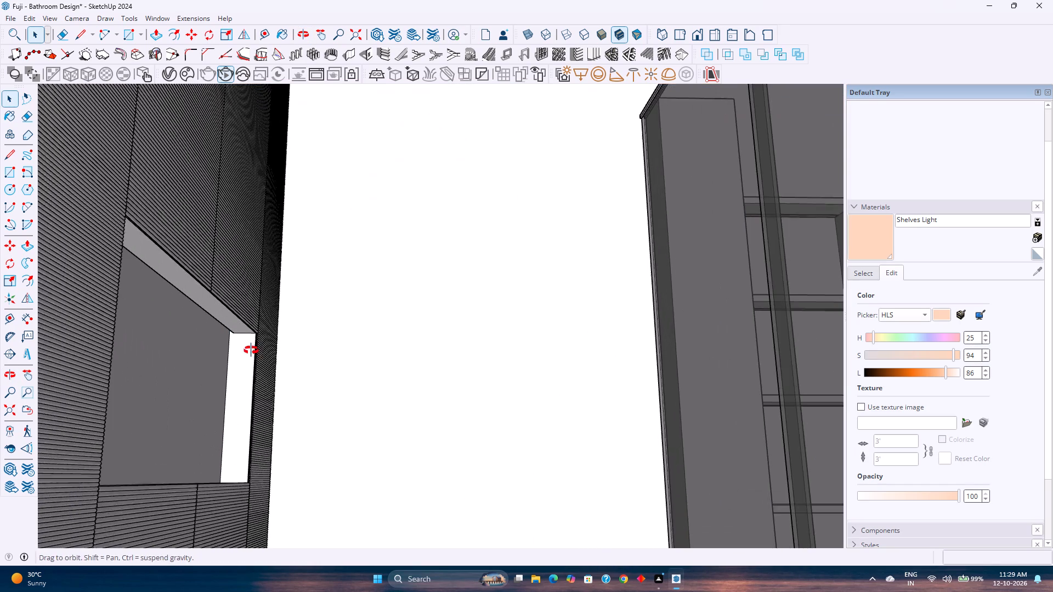
middle_click_drag(251, 350, 251, 348)
scroll(251, 348, "up", 3)
left_click(237, 312)
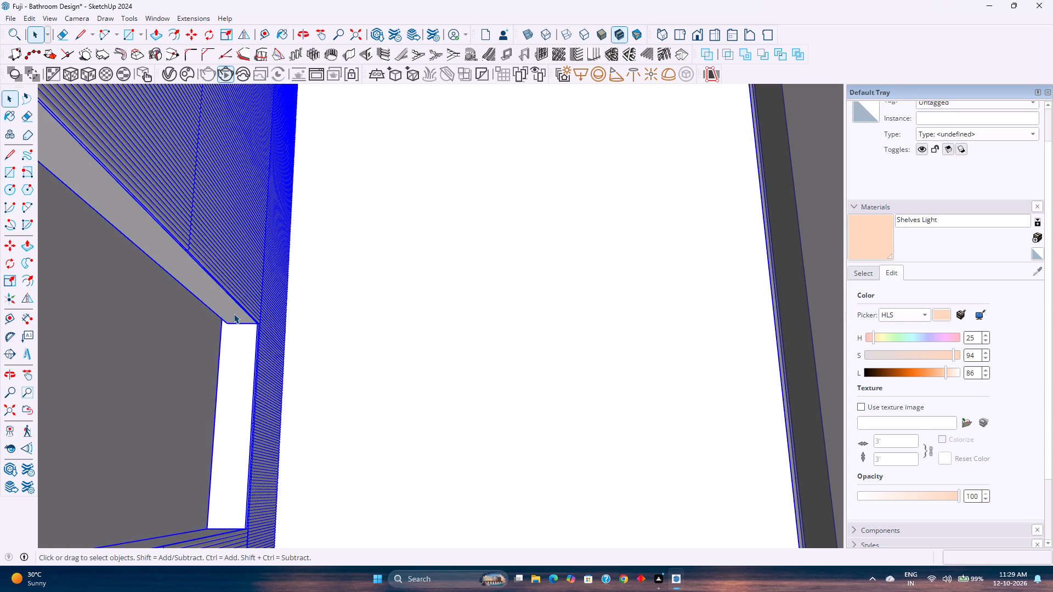
double_click(234, 314)
left_click(234, 314)
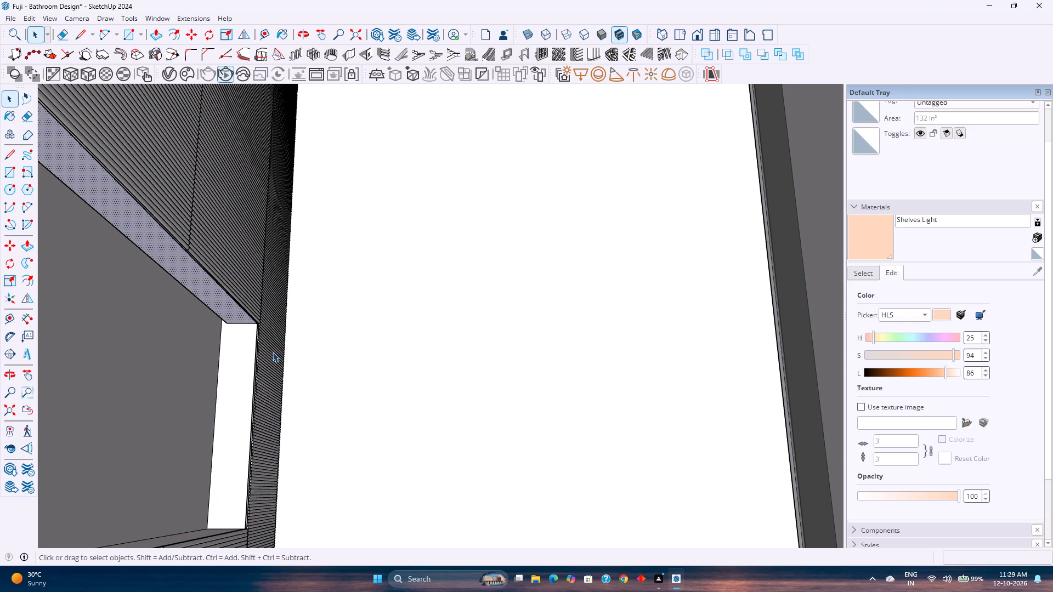
key("ctrl+v")
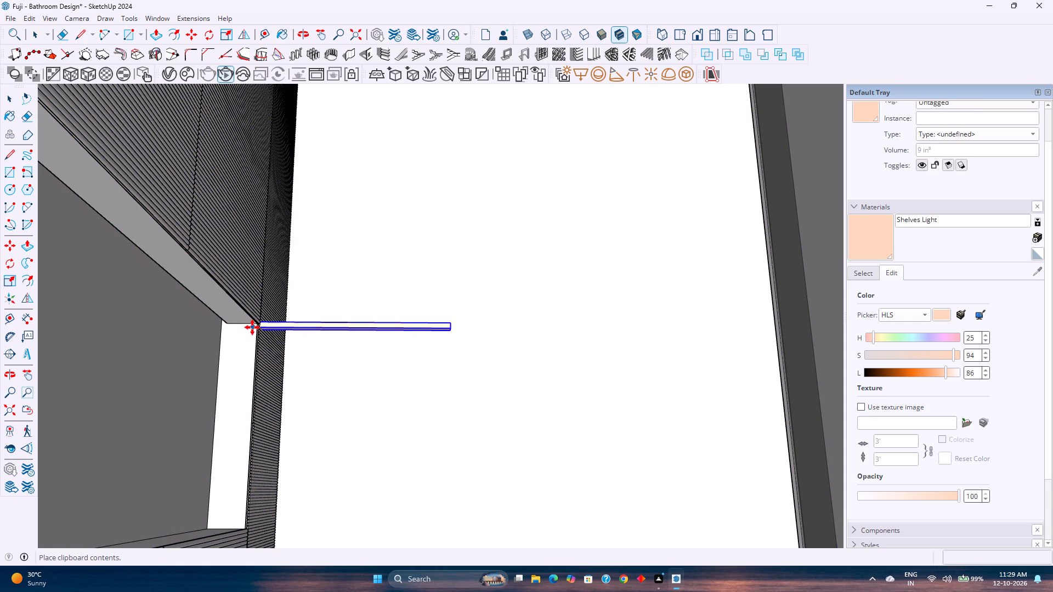
left_click(232, 325)
Rotate the pasted light bar 90° about the vertical axis so it runs parallel to the shower niche.
middle_click_drag(325, 317, 266, 446)
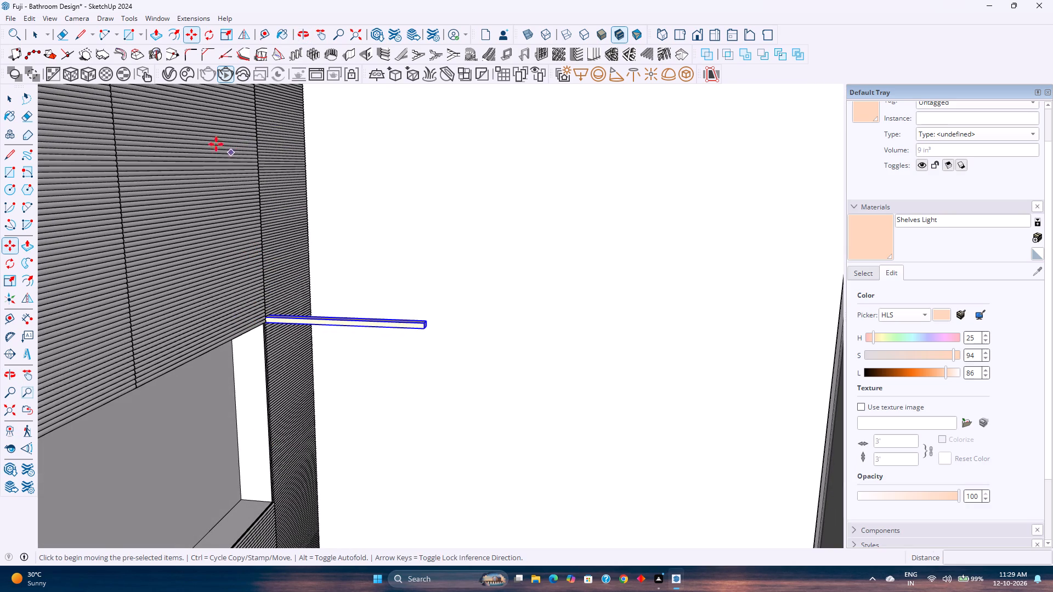
left_click(209, 31)
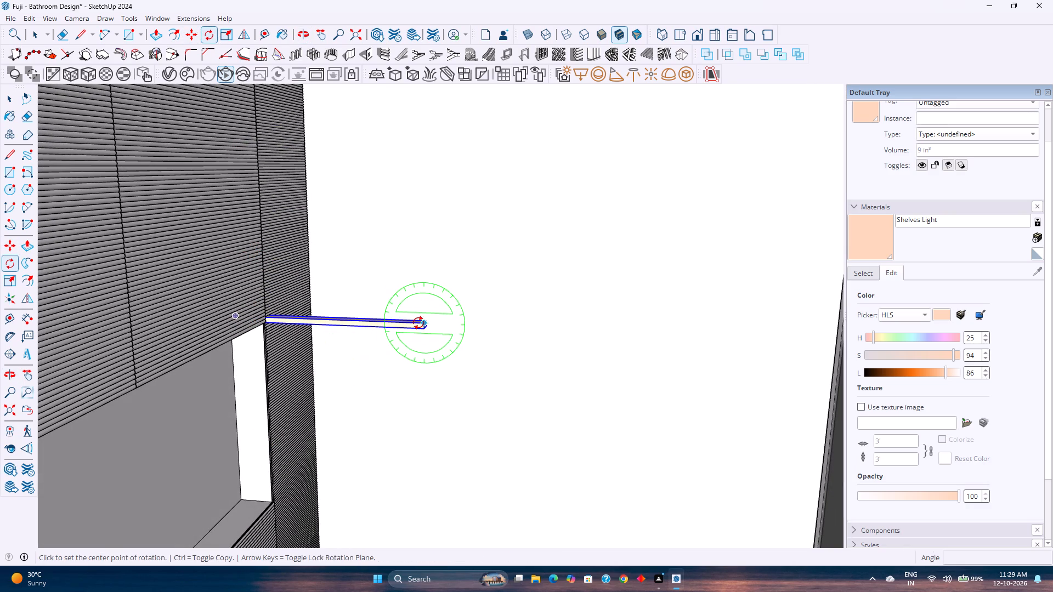
key("Up")
left_click(418, 323)
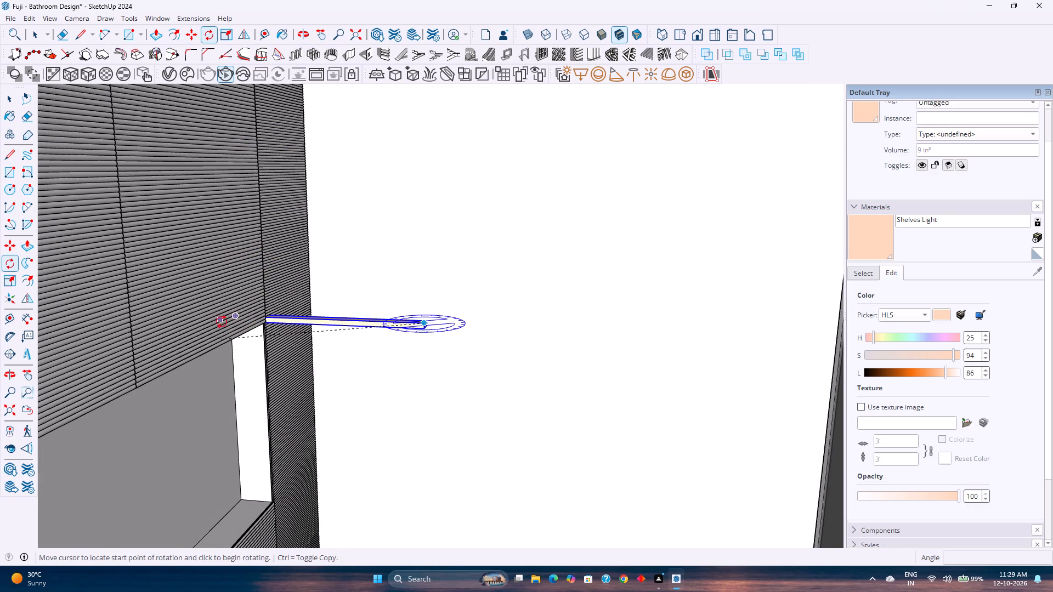
left_click(237, 316)
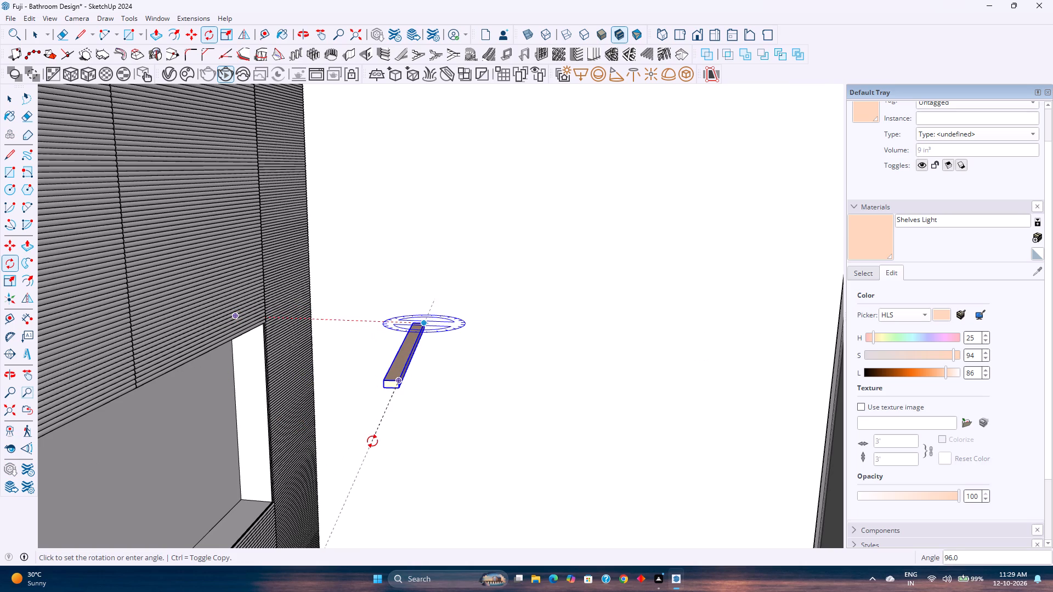
type("90")
key("Return")
key("space")
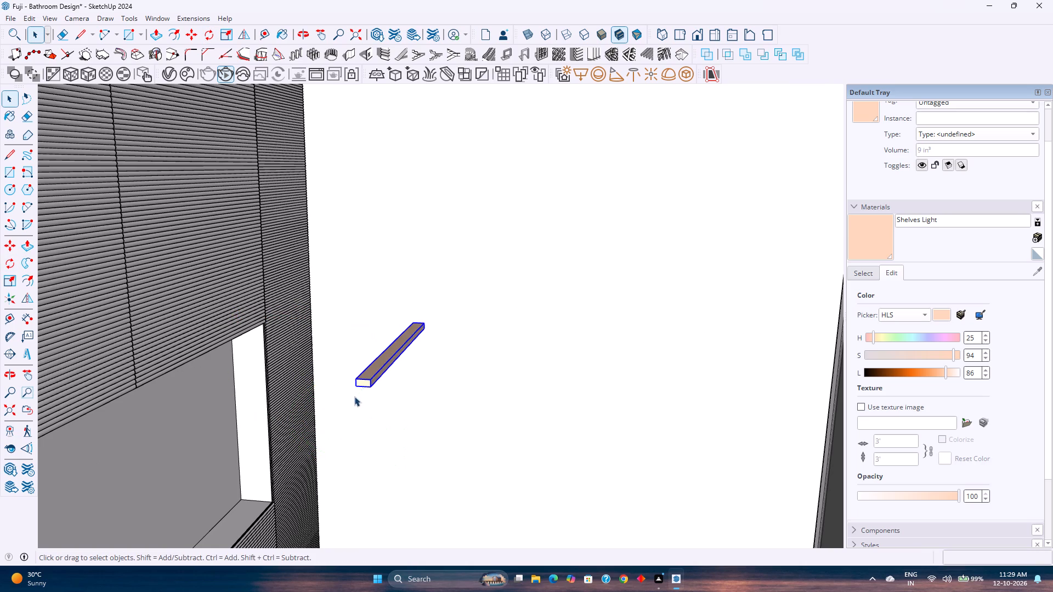
Move the light bar by its end corner into the rear ceiling recess corner at the shower niche's end.
scroll(355, 398, "up", 2)
middle_click_drag(349, 393, 404, 307)
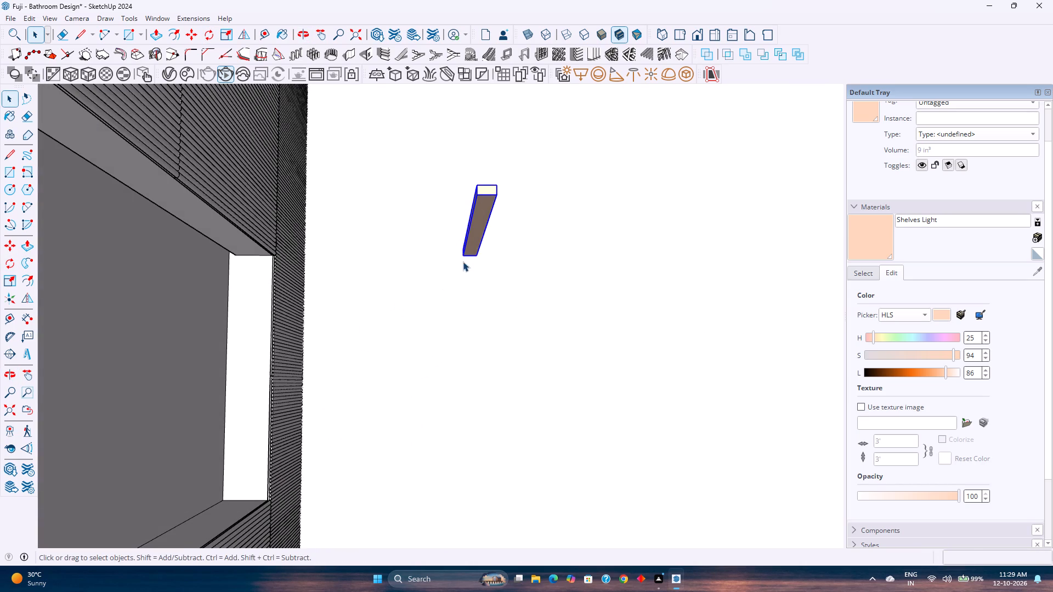
key("m")
middle_click_drag(463, 260, 501, 245)
scroll(478, 244, "up", 2)
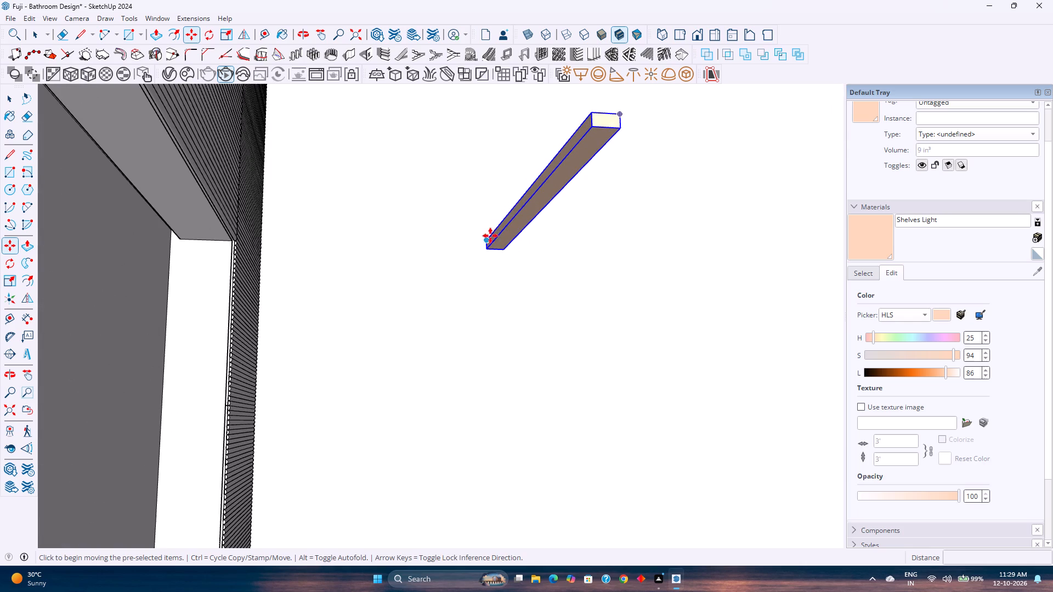
left_click(484, 238)
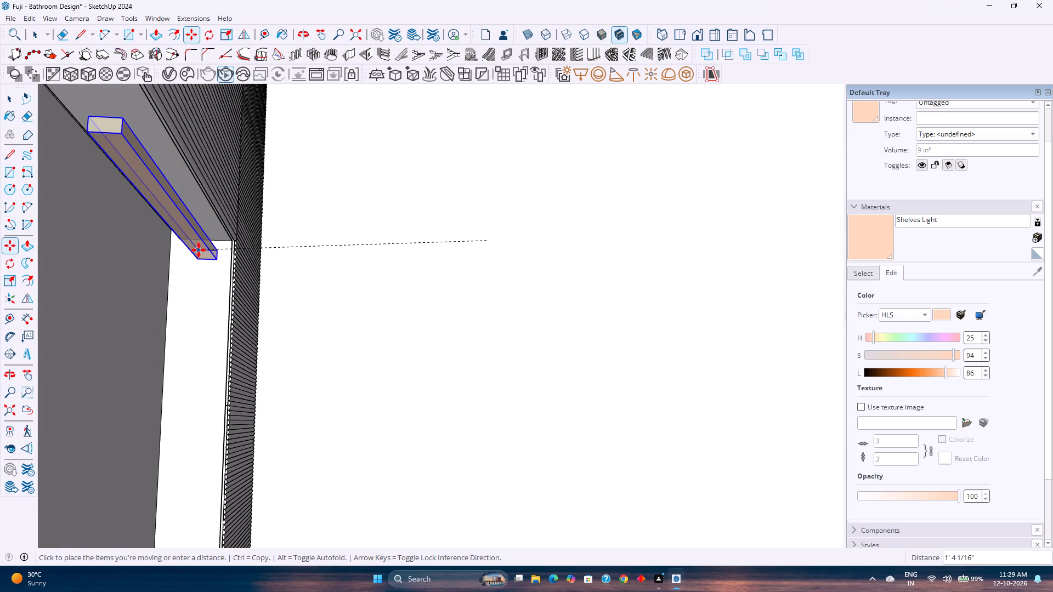
key("k")
scroll(166, 241, "up", 8)
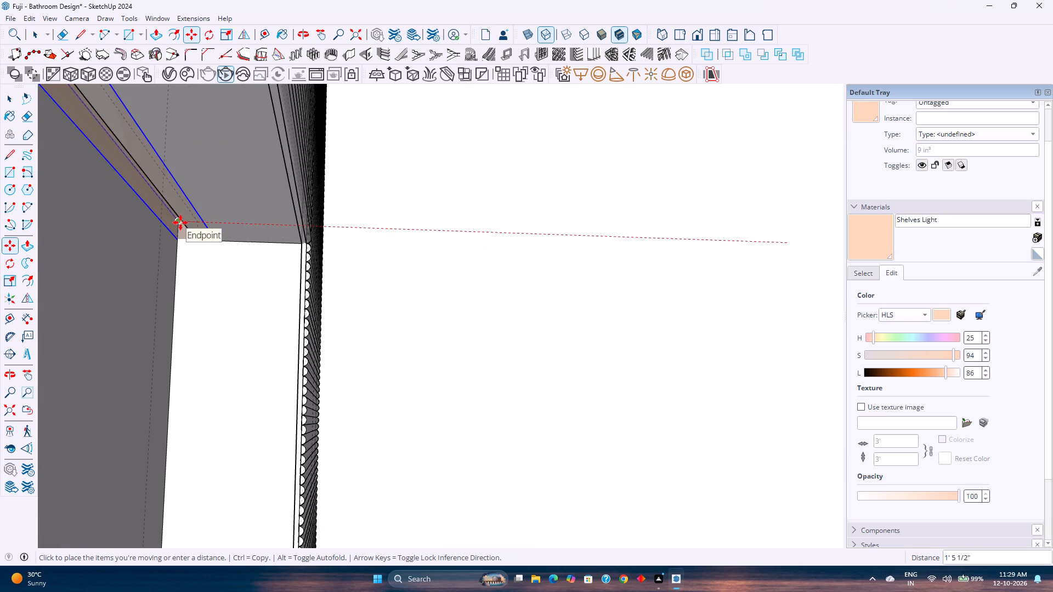
left_click(180, 223)
scroll(194, 248, "down", 5)
key("k")
Scale the light bar lengthwise by about 2.67 so it reaches the opposite end of the shower niche's ceiling recess.
scroll(194, 248, "down", 5)
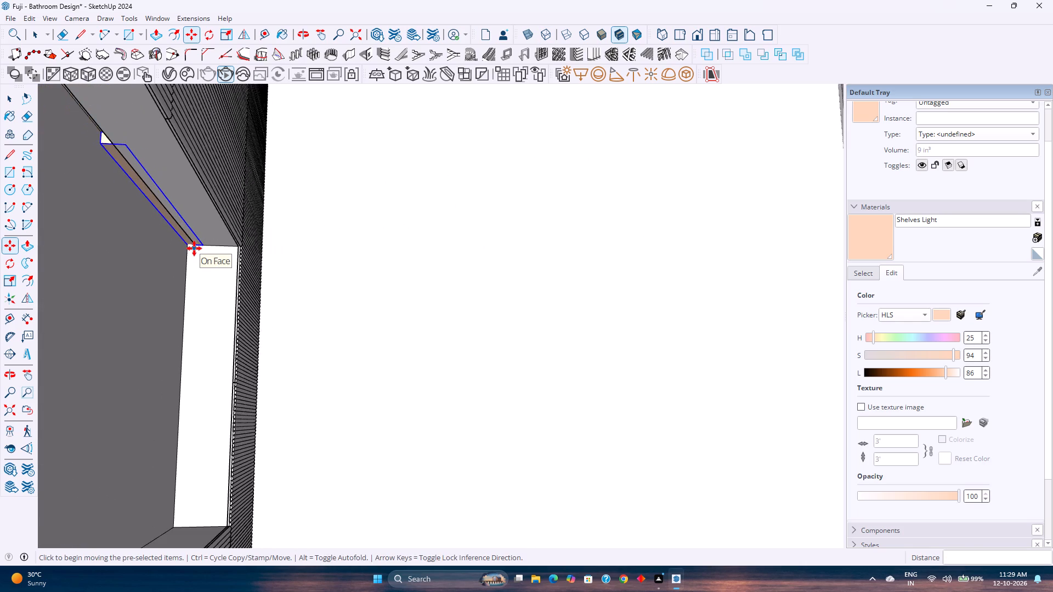
scroll(194, 248, "down", 3)
key("s")
scroll(194, 248, "down", 4)
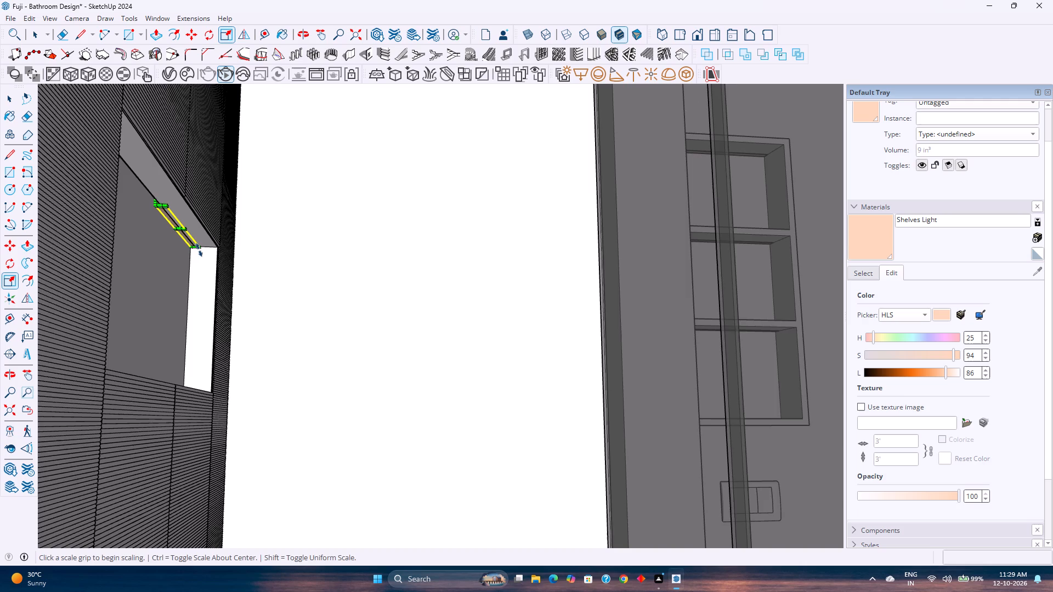
middle_click_drag(239, 276, 324, 244, "shift")
middle_click_drag(354, 261, 240, 292)
middle_click_drag(228, 271, 412, 271, "shift")
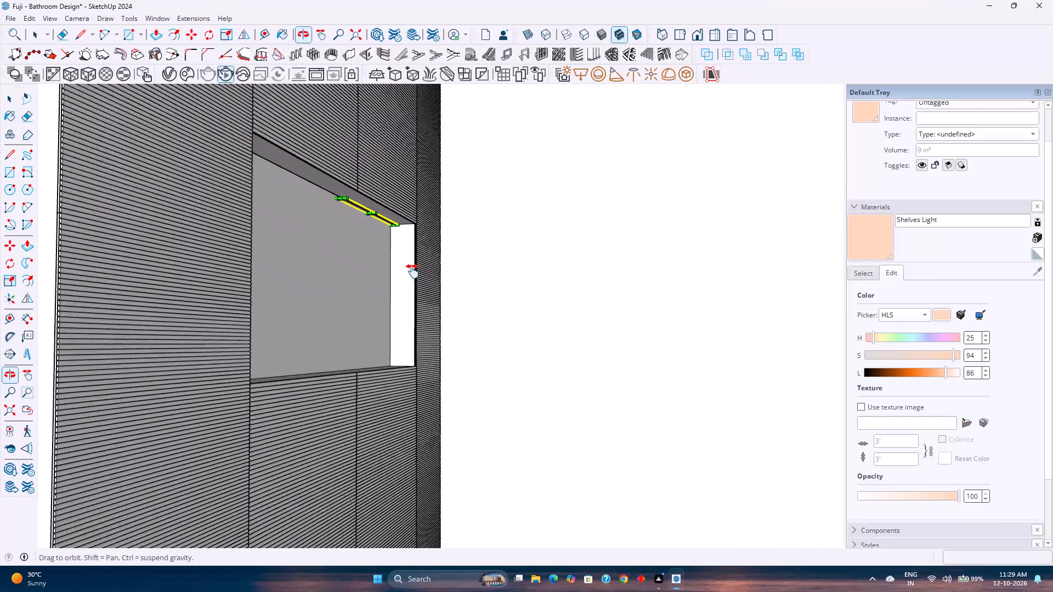
middle_click_drag(412, 271, 455, 280, "shift")
middle_click_drag(455, 267, 403, 278)
scroll(409, 230, "up", 10)
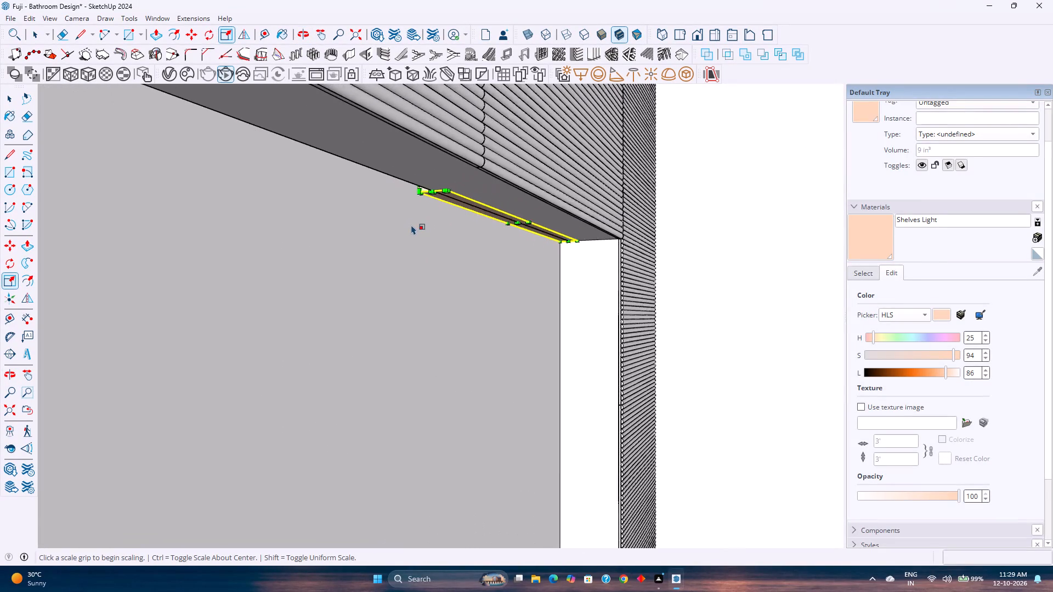
scroll(411, 225, "up", 4)
key("k")
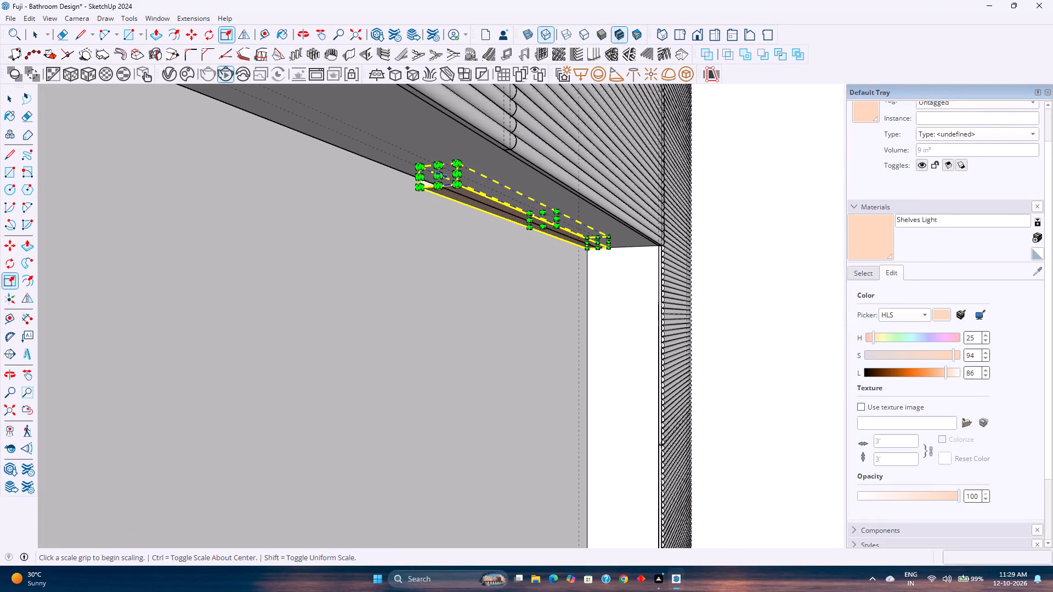
left_click(441, 175)
key("k")
scroll(342, 191, "down", 8)
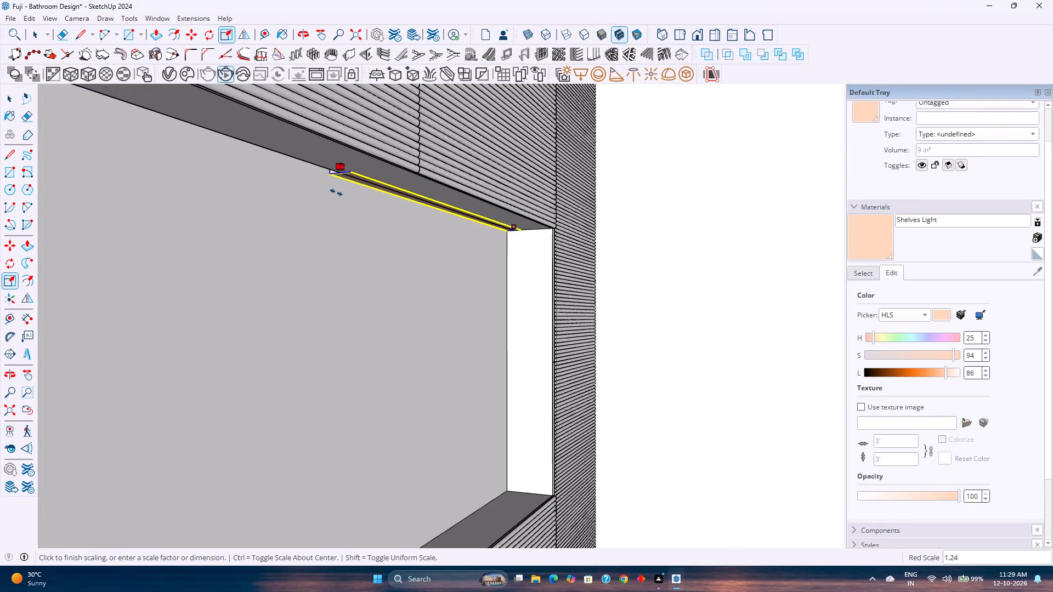
scroll(319, 194, "down", 2)
middle_click_drag(348, 209, 479, 225, "shift")
scroll(491, 224, "down", 8)
middle_click_drag(491, 224, 488, 227)
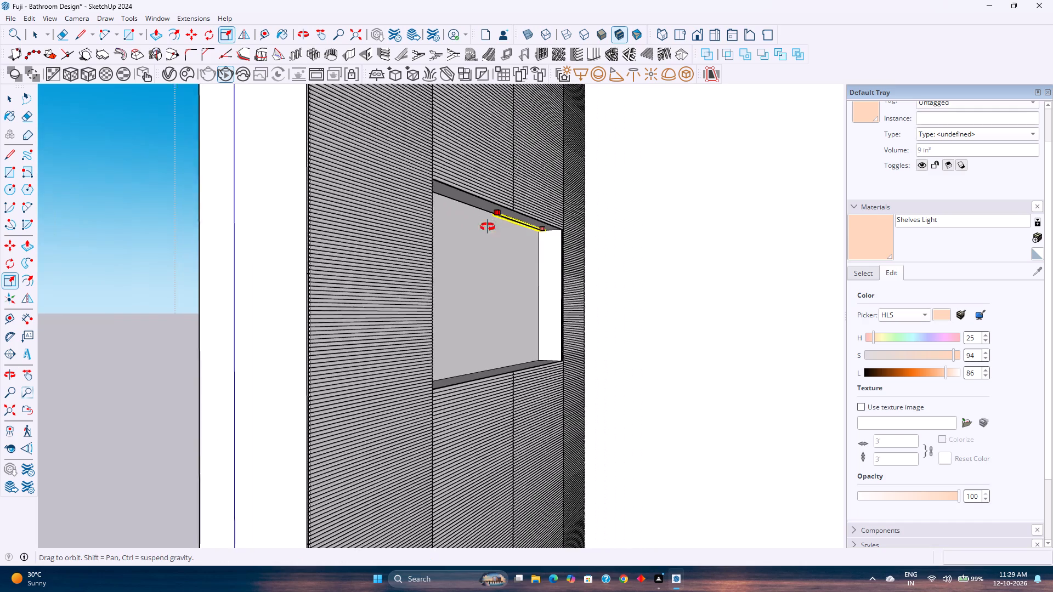
middle_click_drag(488, 227, 0, 247)
scroll(412, 243, "down", 3)
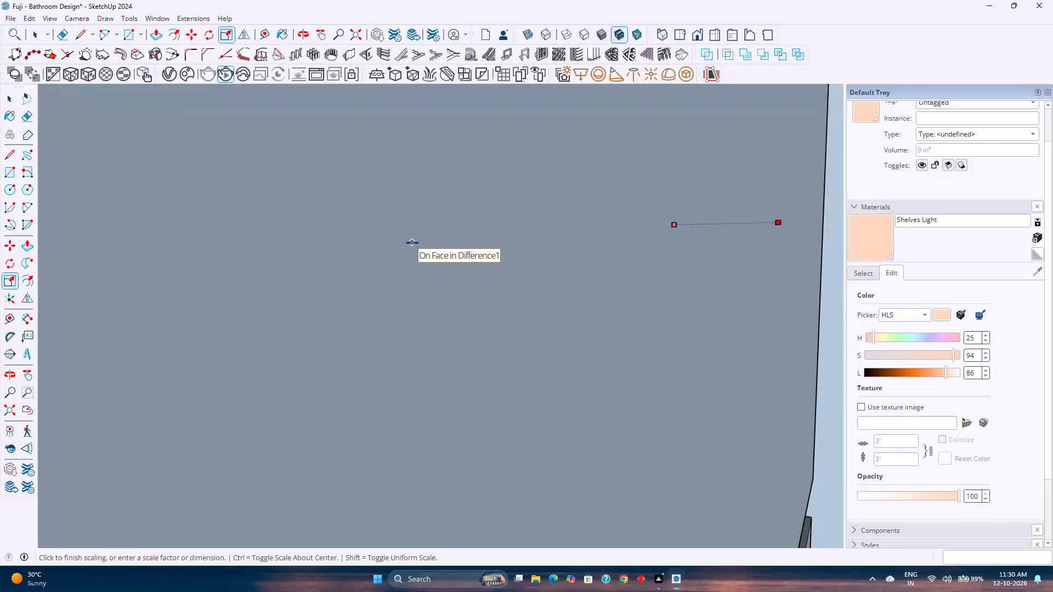
scroll(412, 243, "down", 10)
key("k")
scroll(512, 246, "up", 2)
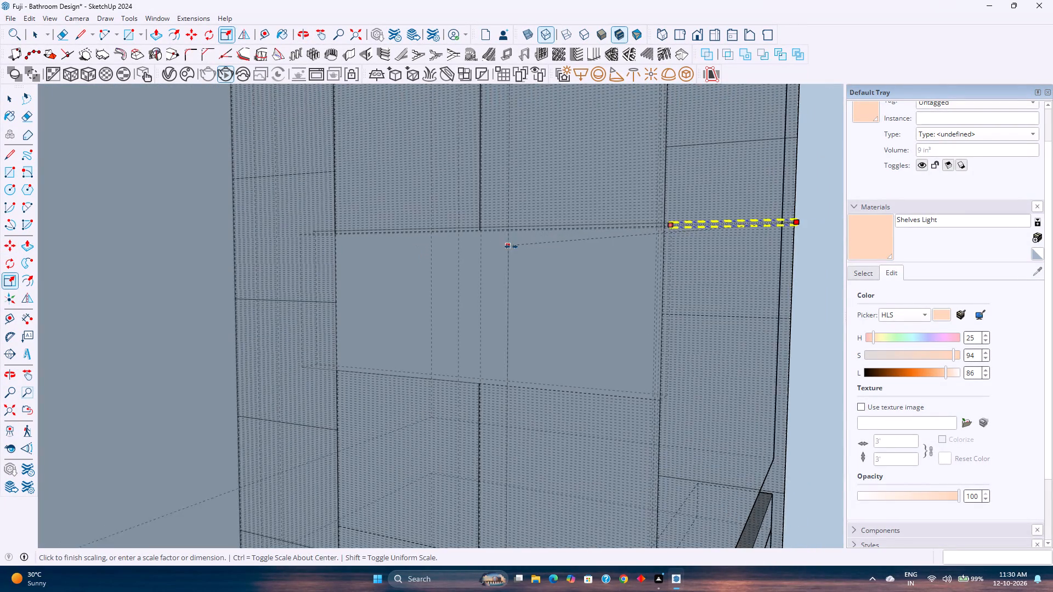
scroll(511, 247, "up", 2)
left_click(5, 409)
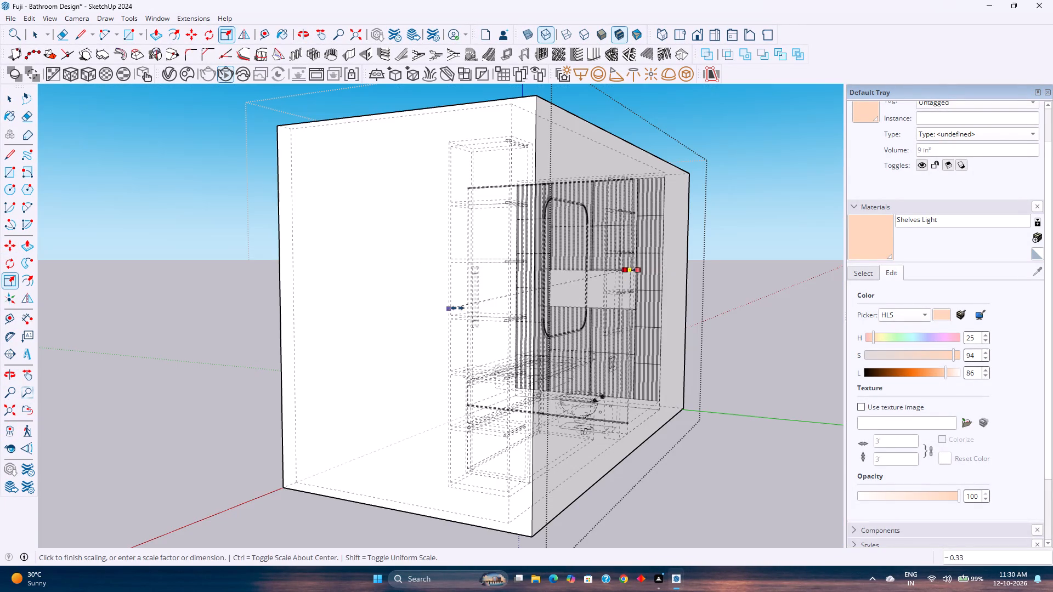
scroll(597, 300, "up", 1)
middle_click_drag(534, 295, 654, 424)
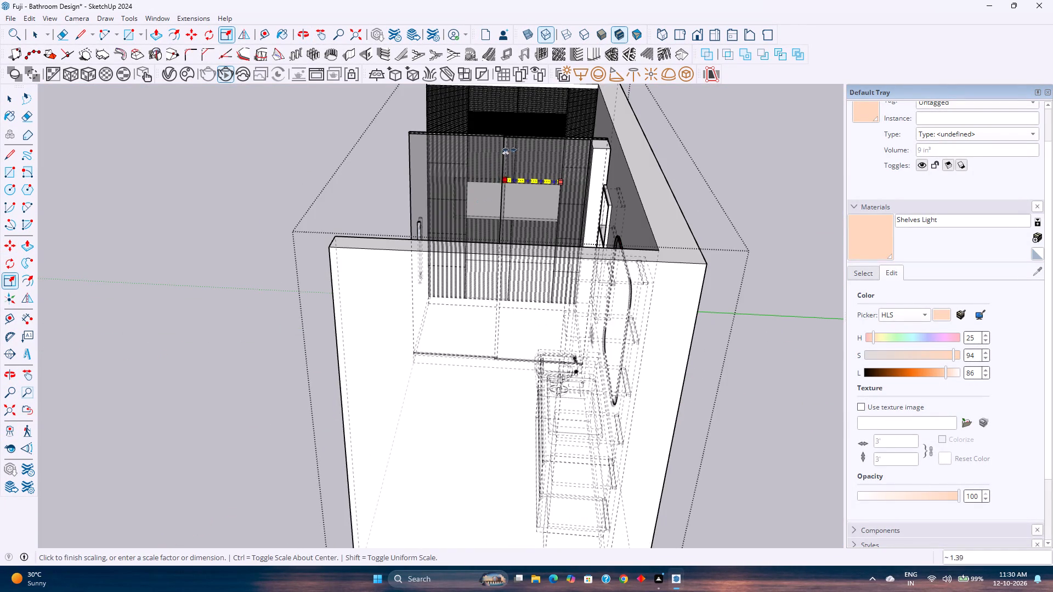
middle_click_drag(528, 146, 478, 380, "shift")
scroll(468, 384, "up", 11)
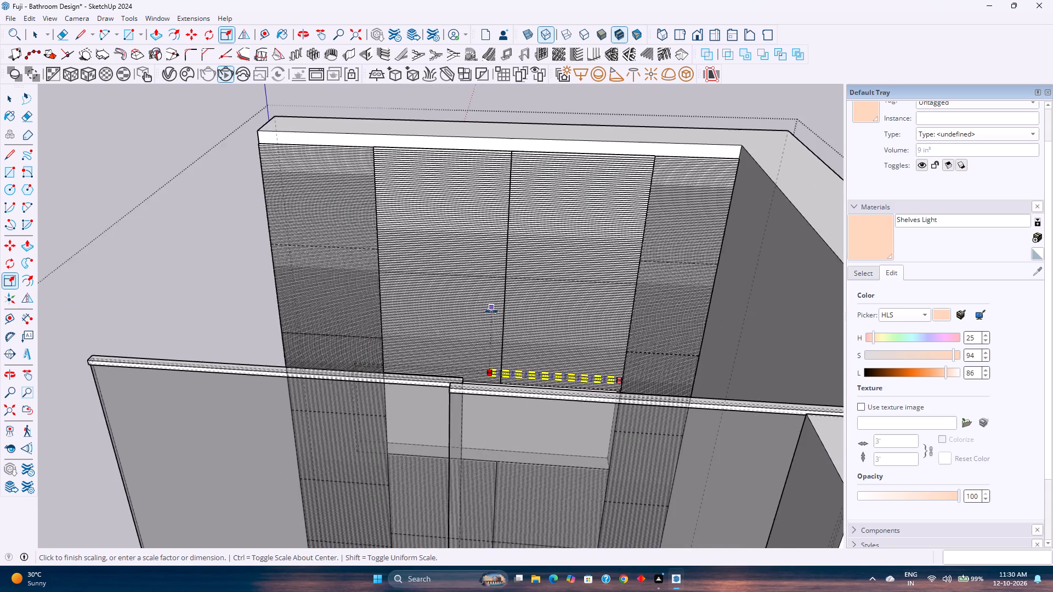
scroll(491, 311, "up", 3)
middle_click_drag(494, 320, 408, 360, "shift")
scroll(337, 440, "up", 6)
middle_click_drag(304, 438, 329, 466, "shift")
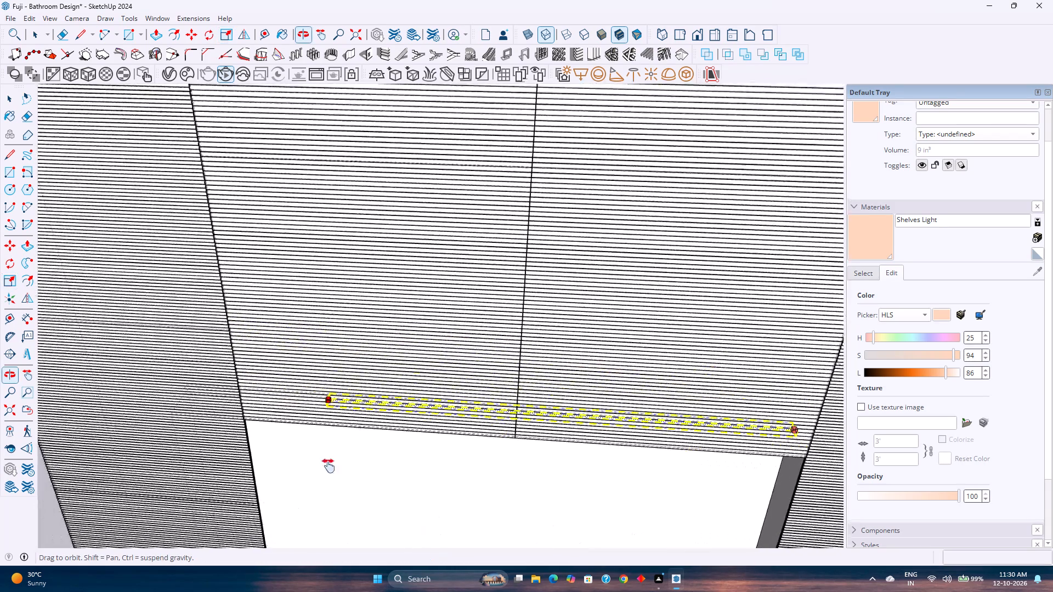
middle_click_drag(329, 466, 338, 474, "shift")
middle_click_drag(332, 470, 238, 351)
key("k")
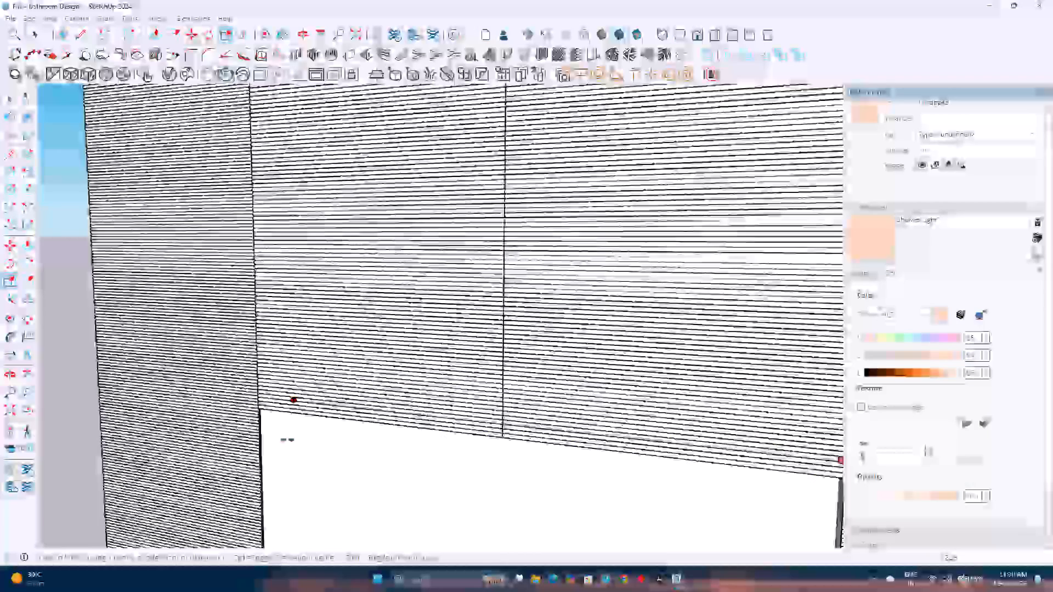
middle_click_drag(288, 448, 262, 351)
scroll(279, 412, "up", 5)
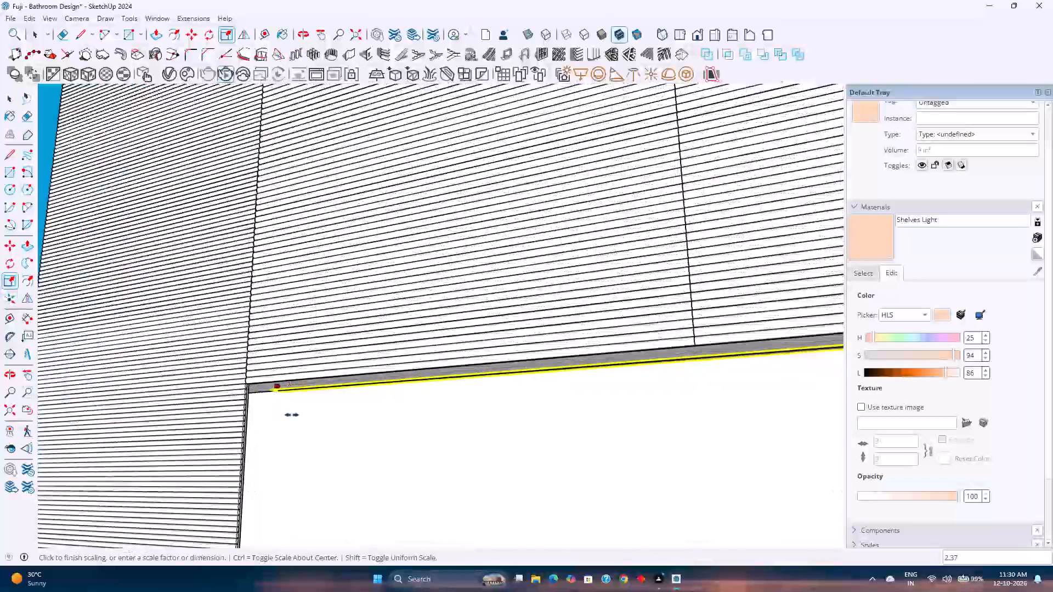
middle_click_drag(319, 413, 213, 346)
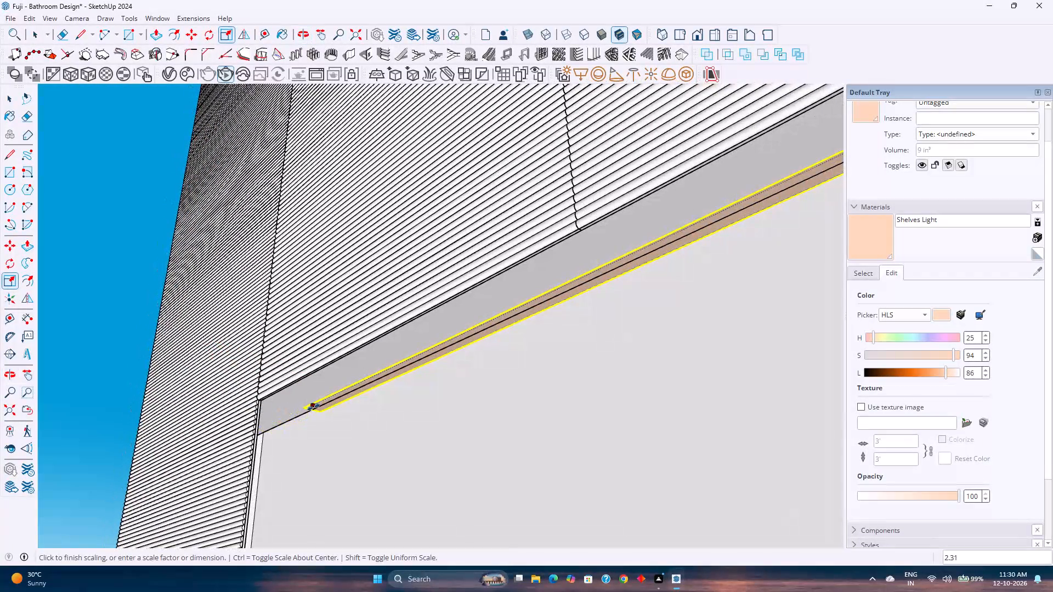
middle_click_drag(304, 409, 196, 396)
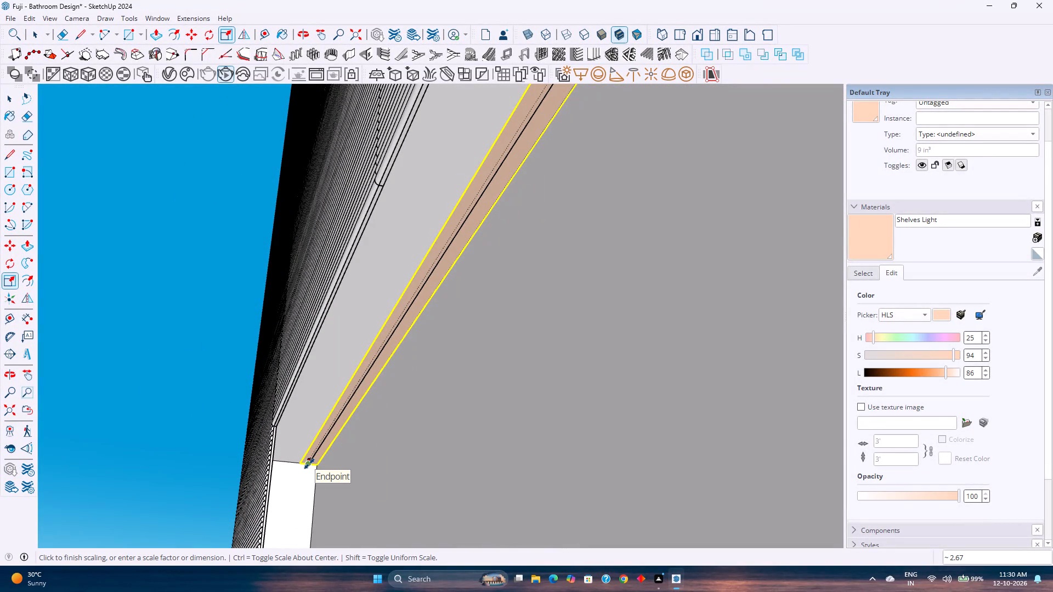
left_click(309, 464)
key("space")
scroll(318, 447, "up", 3)
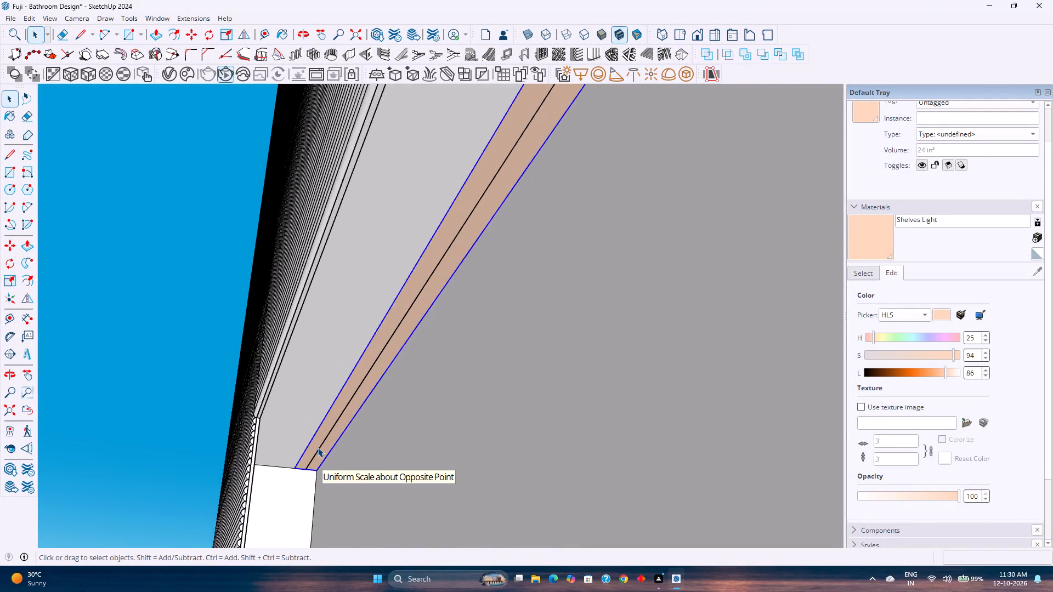
Hide the large outer face of the wall behind the slatted shower panelling.
scroll(318, 447, "down", 1)
middle_click_drag(318, 447, 346, 431)
scroll(346, 431, "down", 8)
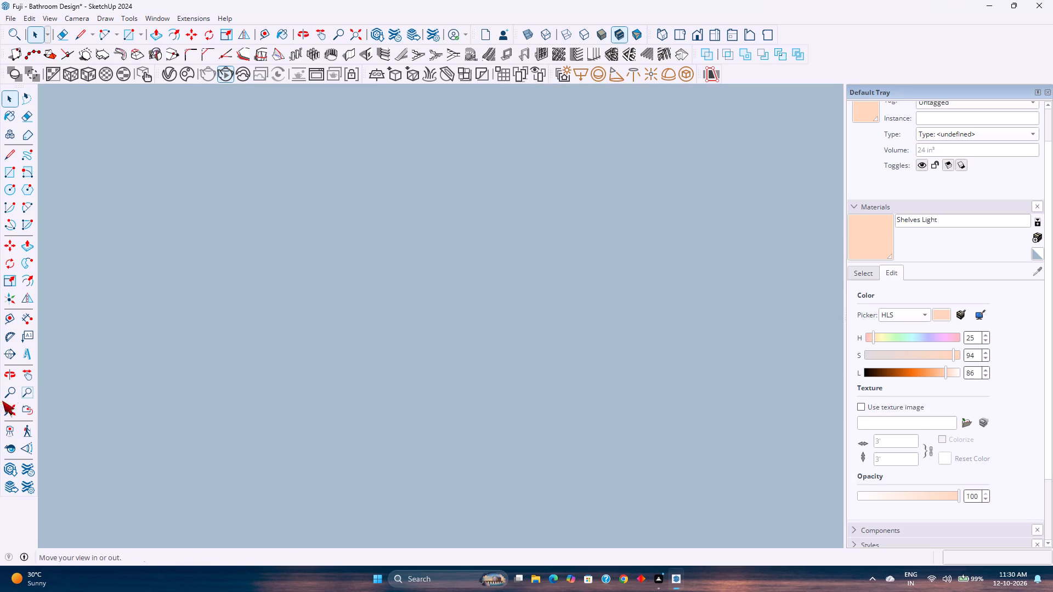
left_click(10, 416)
middle_click_drag(256, 382, 412, 530)
middle_click_drag(451, 347, 398, 528, "shift")
middle_click_drag(434, 418, 512, 578)
scroll(439, 302, "up", 3)
middle_click_drag(438, 303, 468, 420, "shift")
scroll(468, 432, "up", 3)
middle_click_drag(473, 431, 343, 350, "shift")
scroll(344, 400, "up", 3)
middle_click_drag(352, 402, 500, 434)
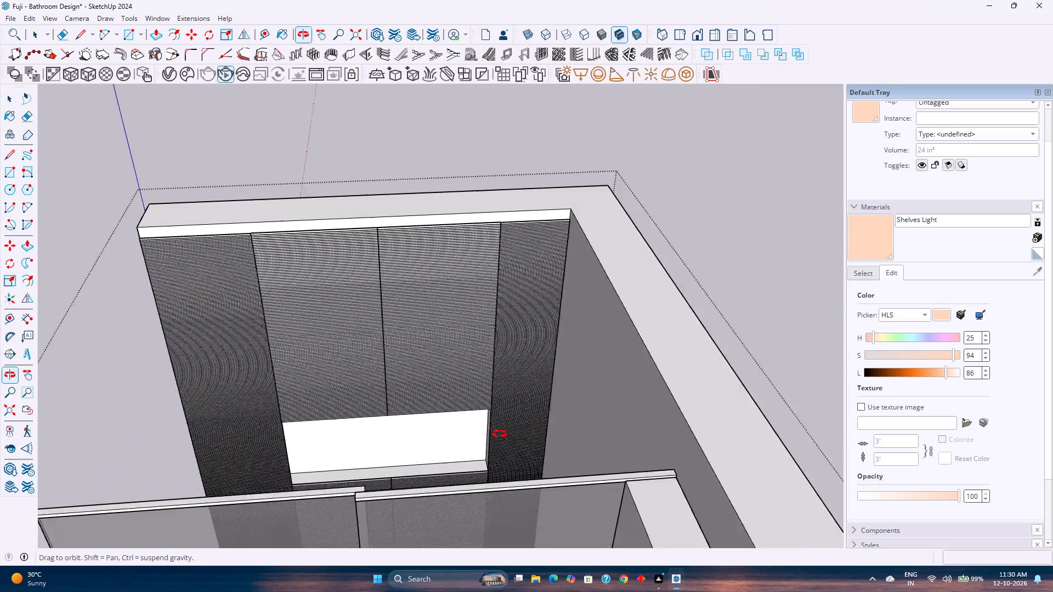
middle_click_drag(500, 434, 814, 396)
middle_click_drag(194, 420, 579, 300)
left_click(586, 301)
right_click(586, 301)
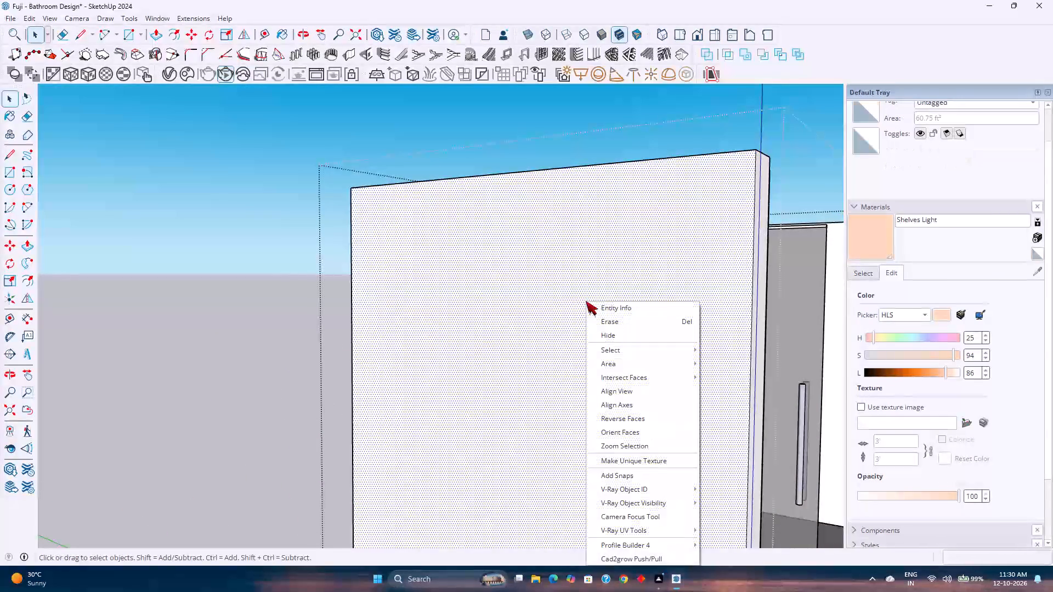
left_click(608, 339)
Examine the light bar's fit along the shower niche from behind the opened wall and from the shower side.
middle_click_drag(517, 366, 433, 291, "shift")
middle_click_drag(422, 310, 468, 363)
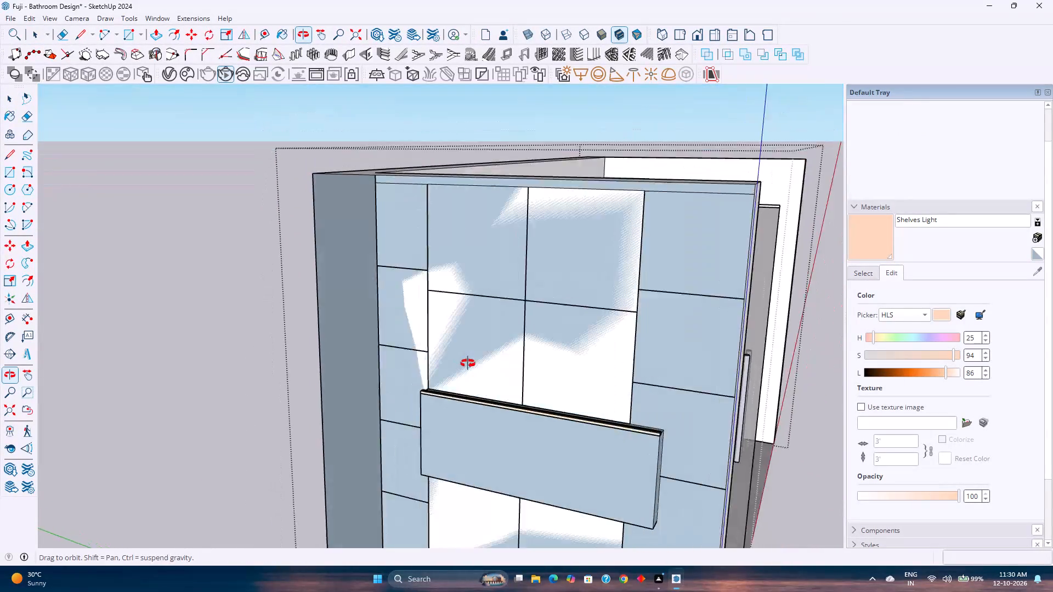
middle_click_drag(468, 363, 562, 363)
scroll(600, 368, "up", 2)
middle_click_drag(703, 431, 500, 389, "shift")
middle_click_drag(518, 389, 530, 479)
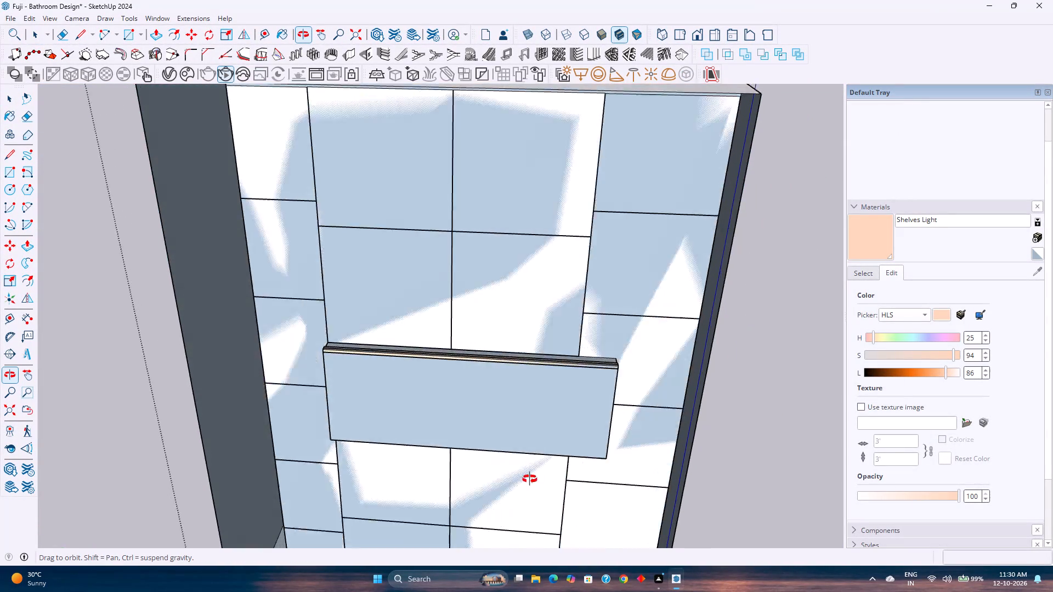
middle_click_drag(530, 479, 372, 519)
middle_click_drag(644, 466, 636, 471)
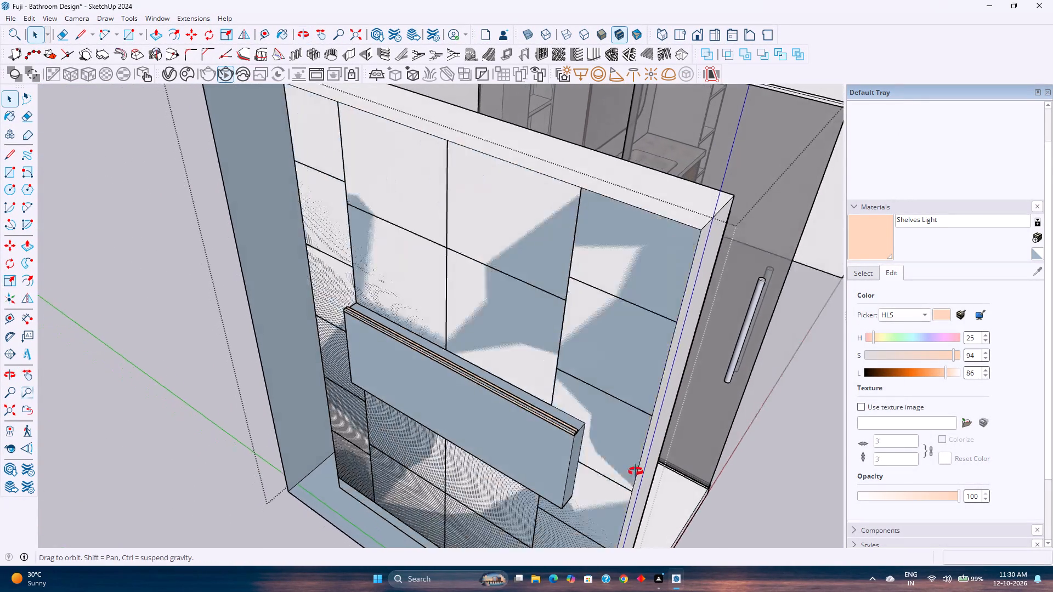
middle_click_drag(636, 471, 287, 476)
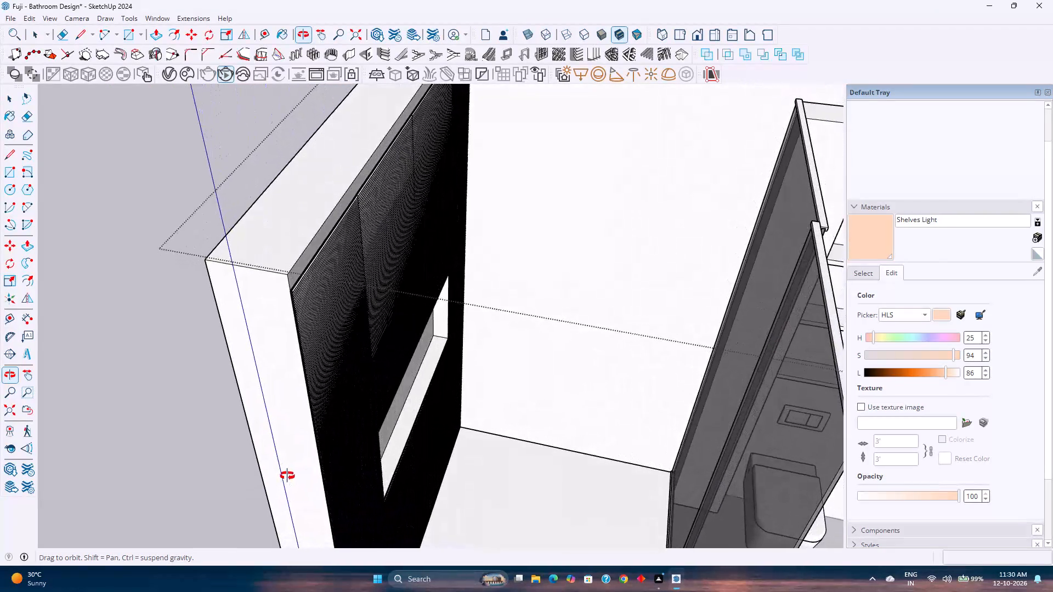
middle_click_drag(287, 476, 196, 429)
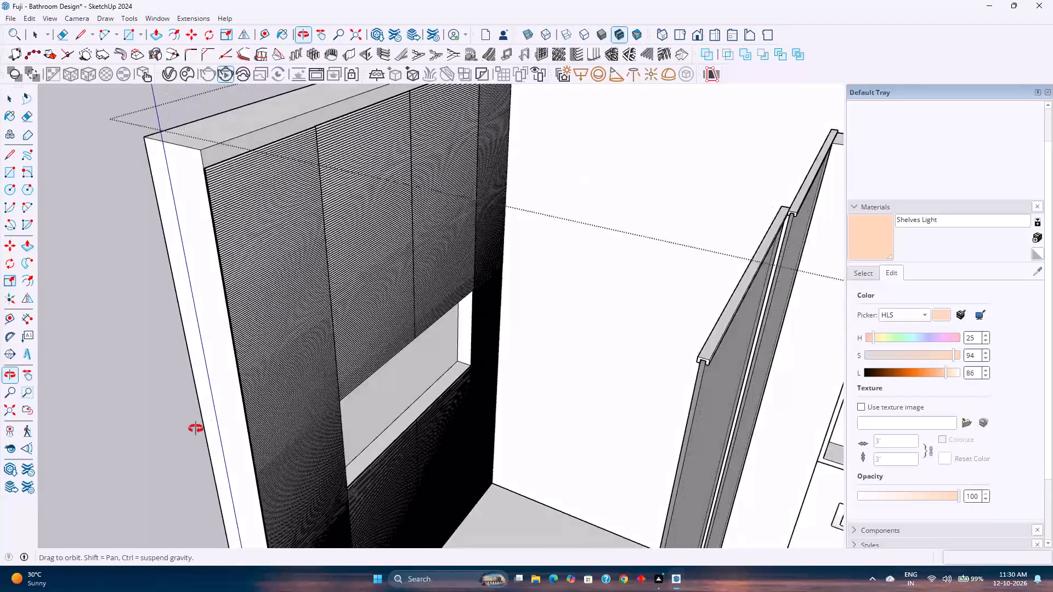
Delete the upper slatted panels of the wide column beside the shower niche at the wall's free end, leaving its bottom panel.
middle_click_drag(196, 429, 102, 457)
left_click(305, 417)
left_click(304, 417)
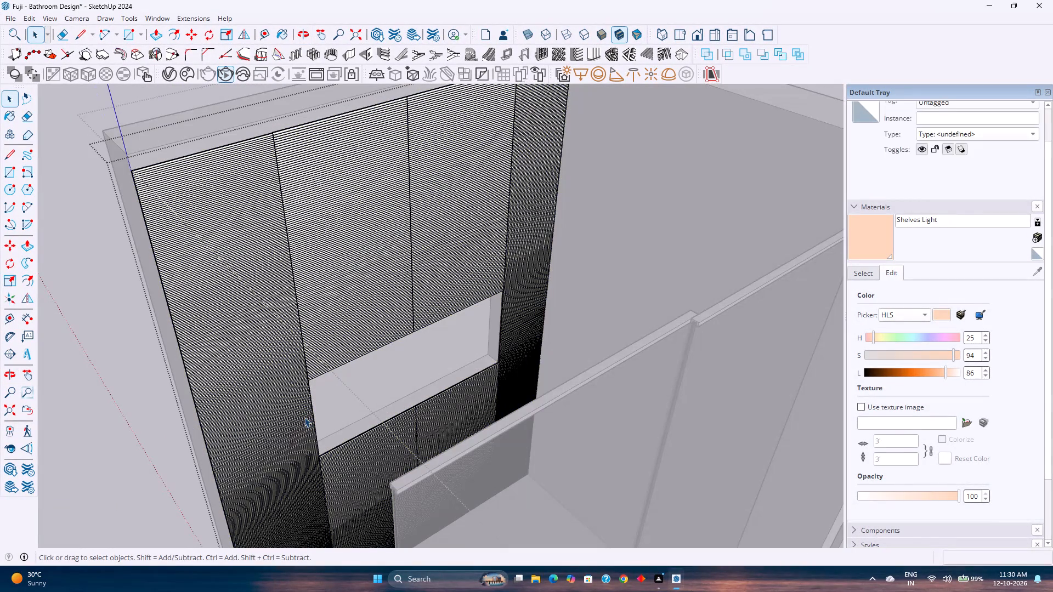
left_click(304, 417)
left_click(298, 436)
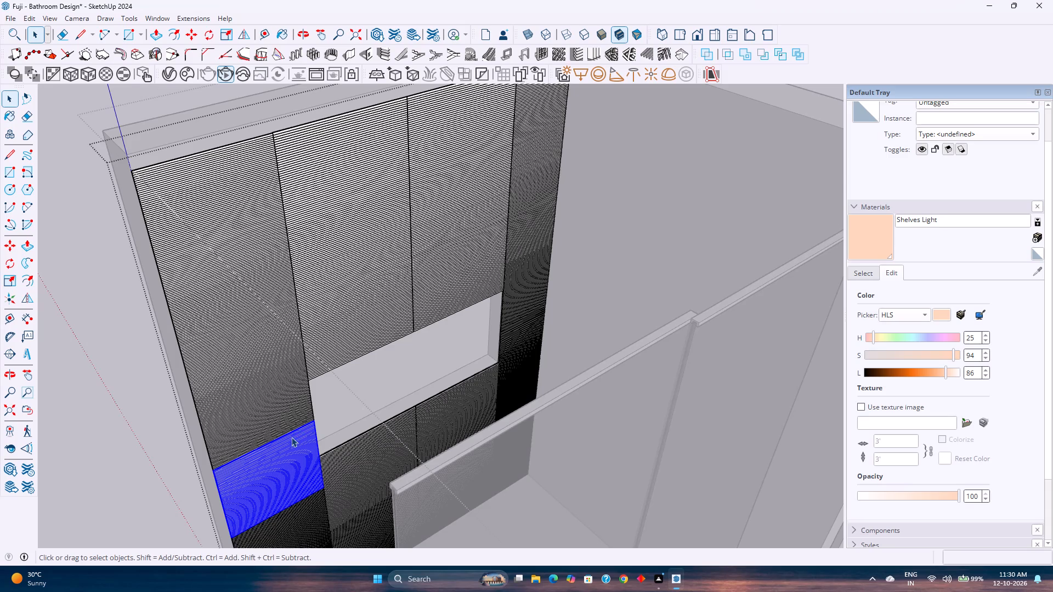
middle_click_drag(286, 439, 207, 474)
left_click(253, 491)
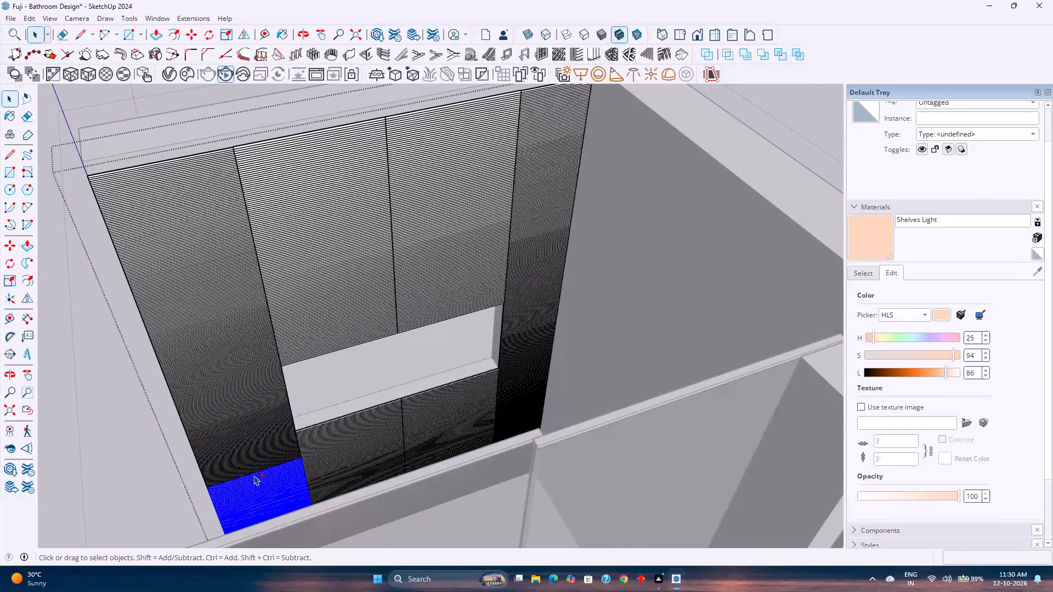
left_click(252, 458, "ctrl")
left_click(250, 391, "ctrl")
left_click(246, 327, "ctrl")
left_click(210, 224, "ctrl")
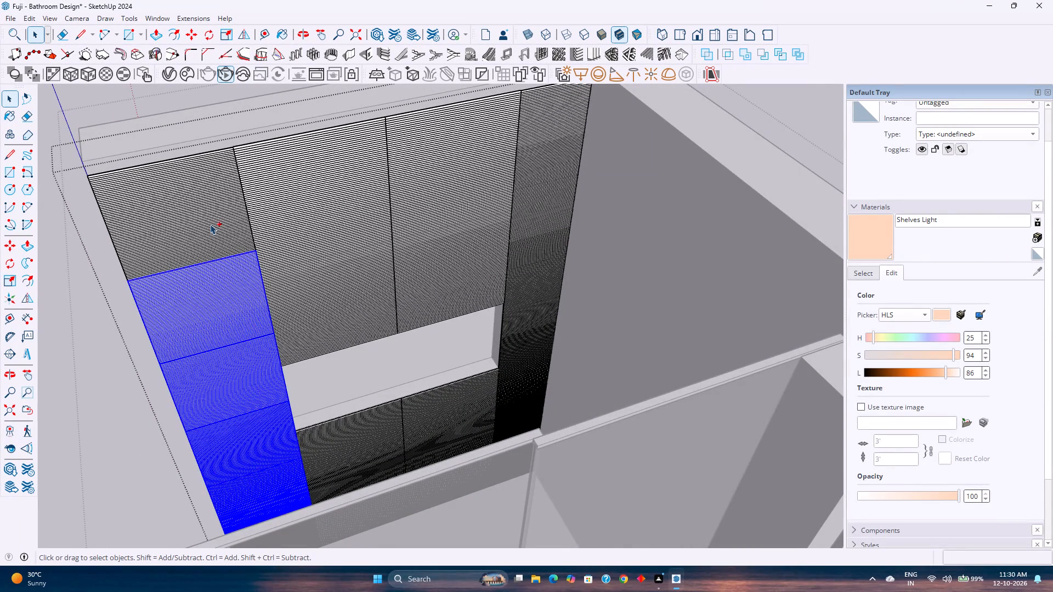
key("Delete")
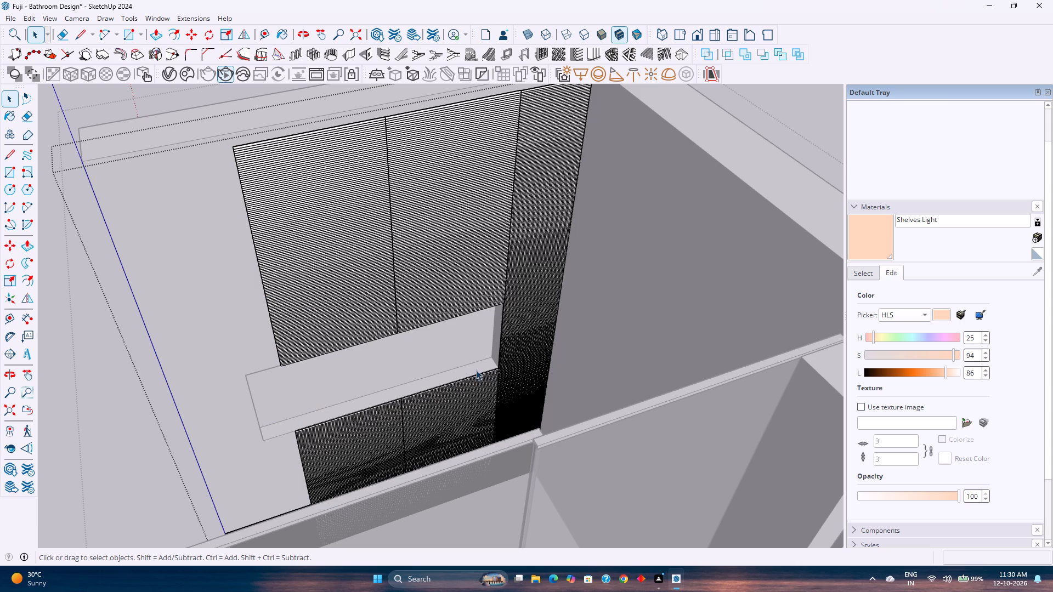
Flip a copy of the narrow slatted column at the room corner to the niche's other side, with the mirror plane offset 2' 6".
left_click(525, 394)
left_click(523, 340, "ctrl")
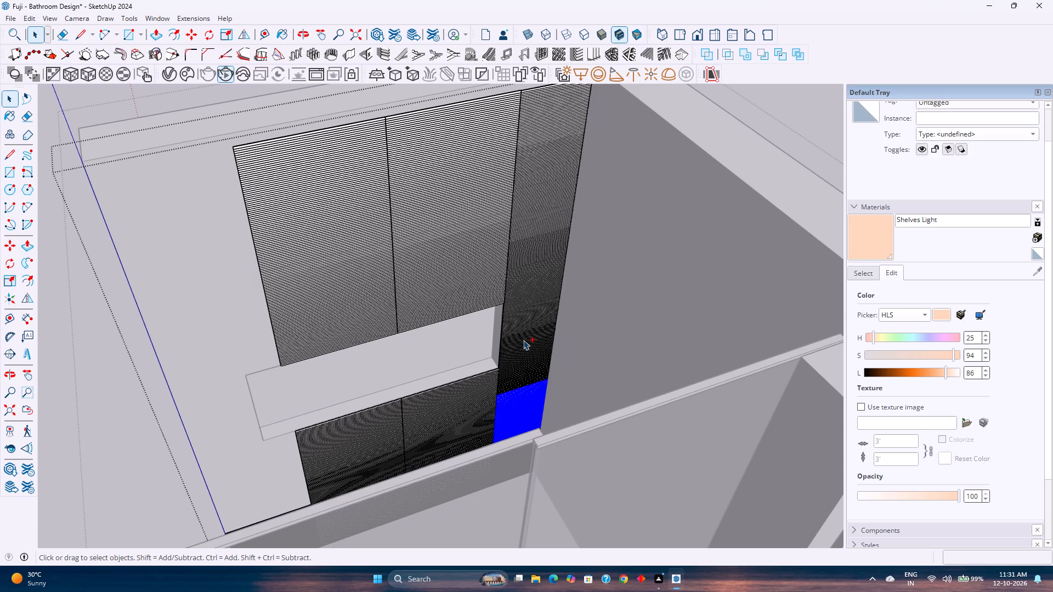
left_click(534, 316, "ctrl")
left_click(513, 253, "ctrl")
left_click(534, 171, "ctrl")
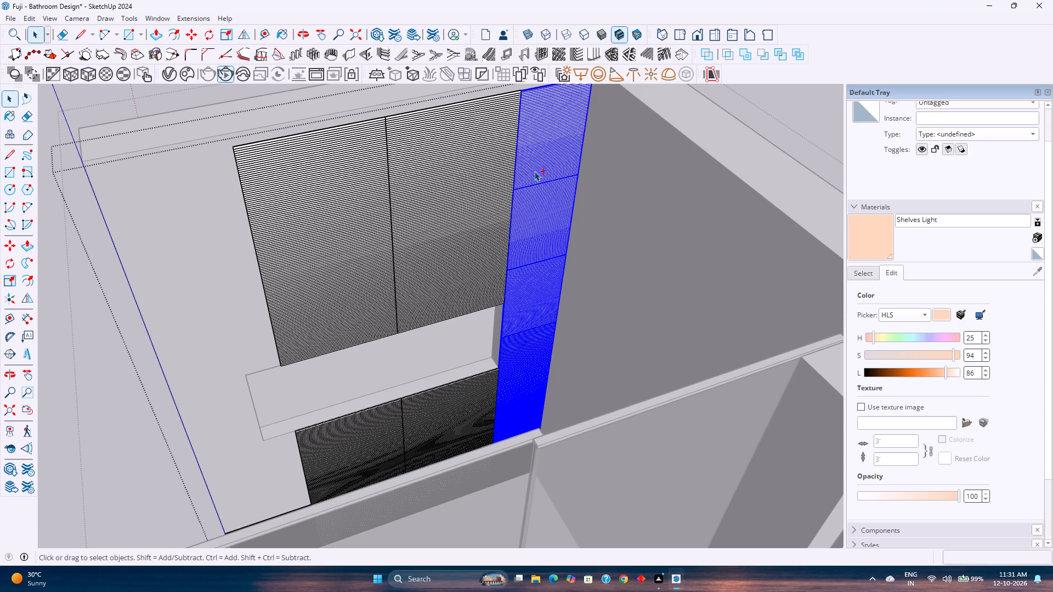
left_click(248, 33)
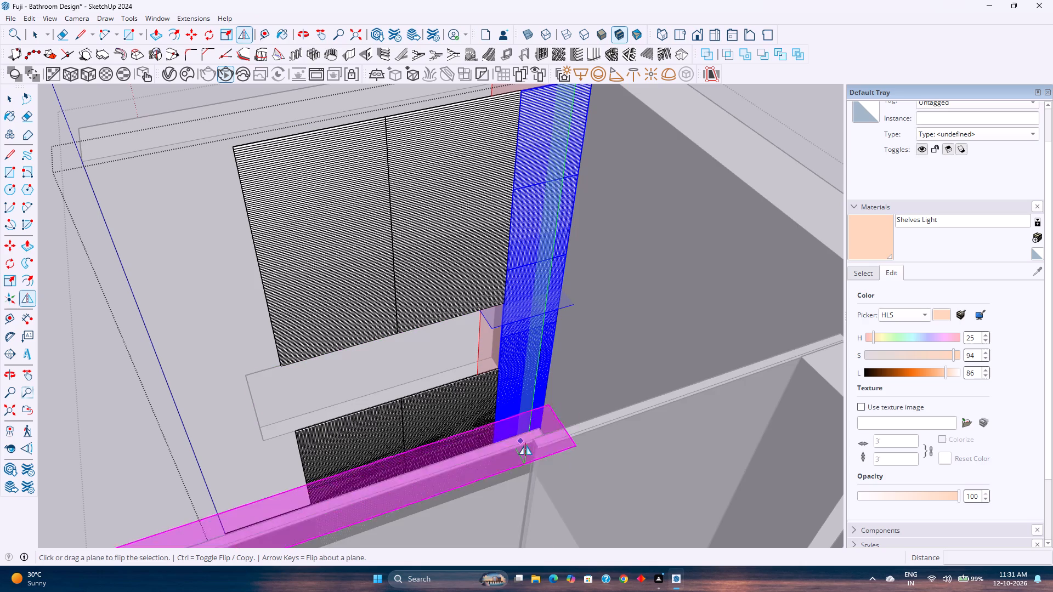
left_click_drag(535, 397, 397, 394)
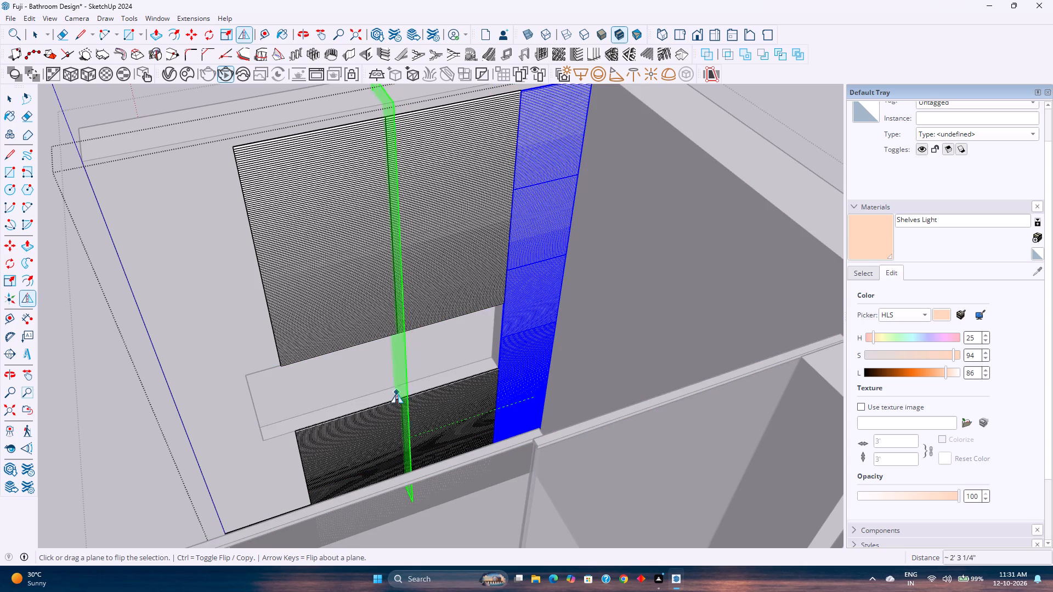
left_click_drag(397, 394, 384, 392)
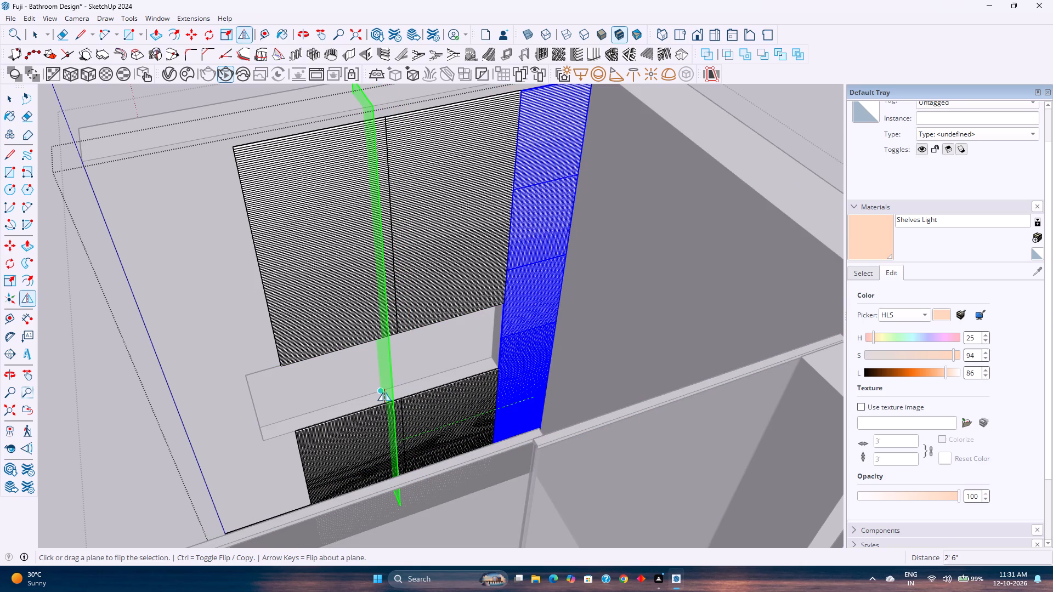
key("space")
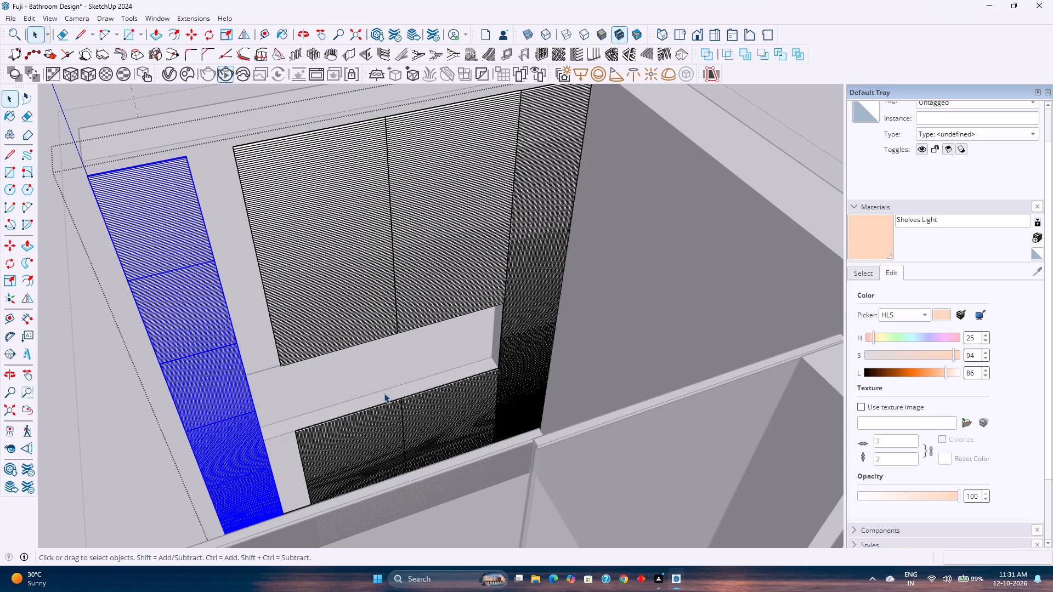
key("Escape")
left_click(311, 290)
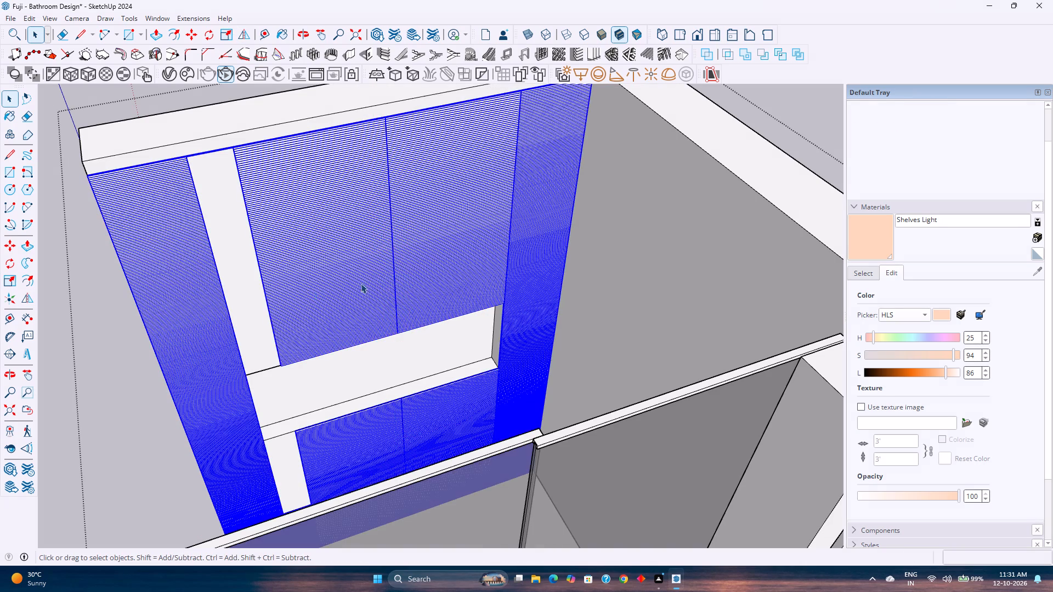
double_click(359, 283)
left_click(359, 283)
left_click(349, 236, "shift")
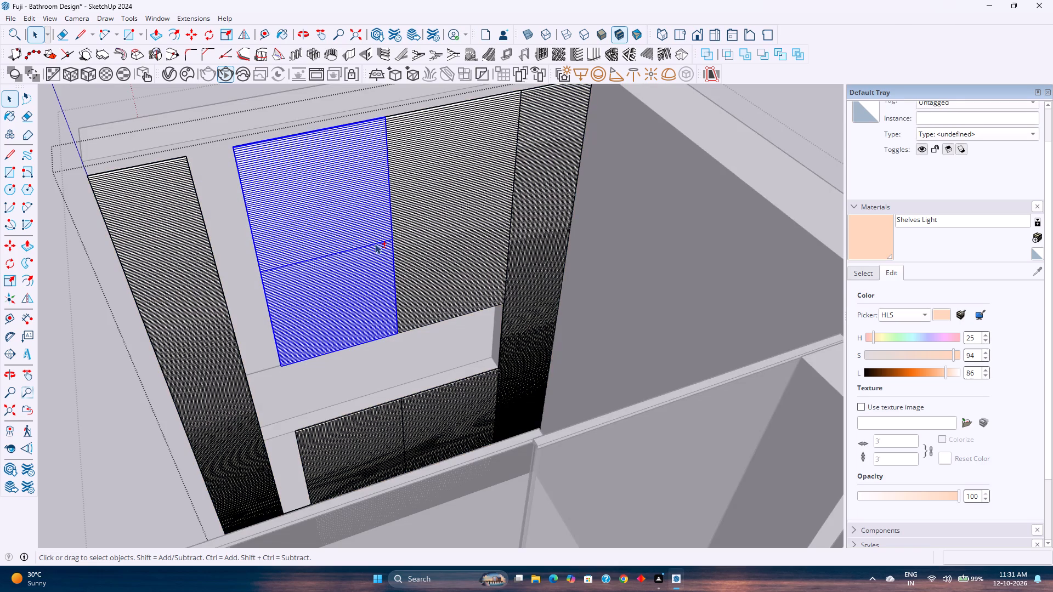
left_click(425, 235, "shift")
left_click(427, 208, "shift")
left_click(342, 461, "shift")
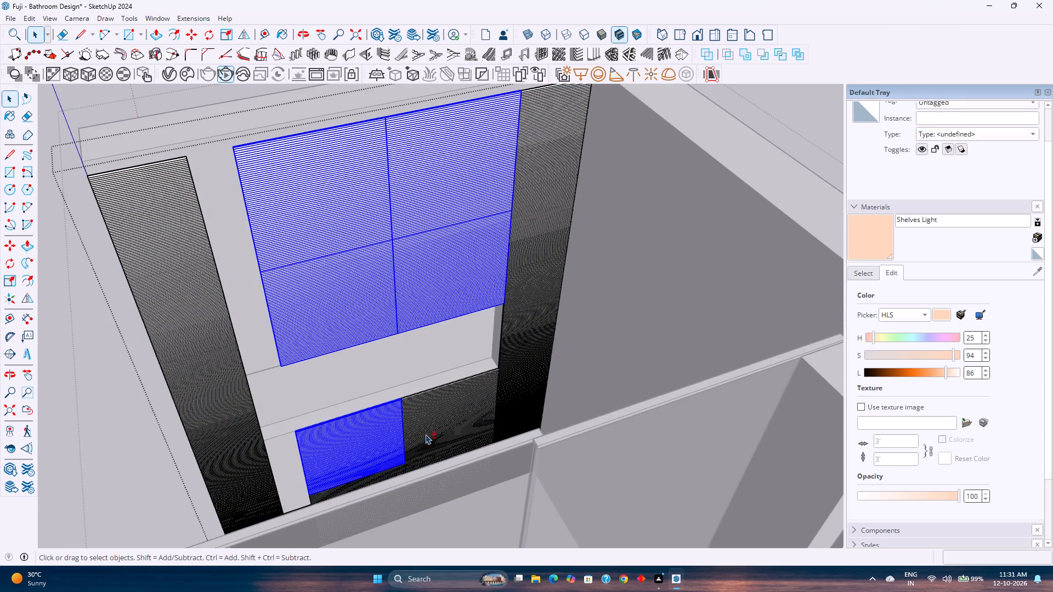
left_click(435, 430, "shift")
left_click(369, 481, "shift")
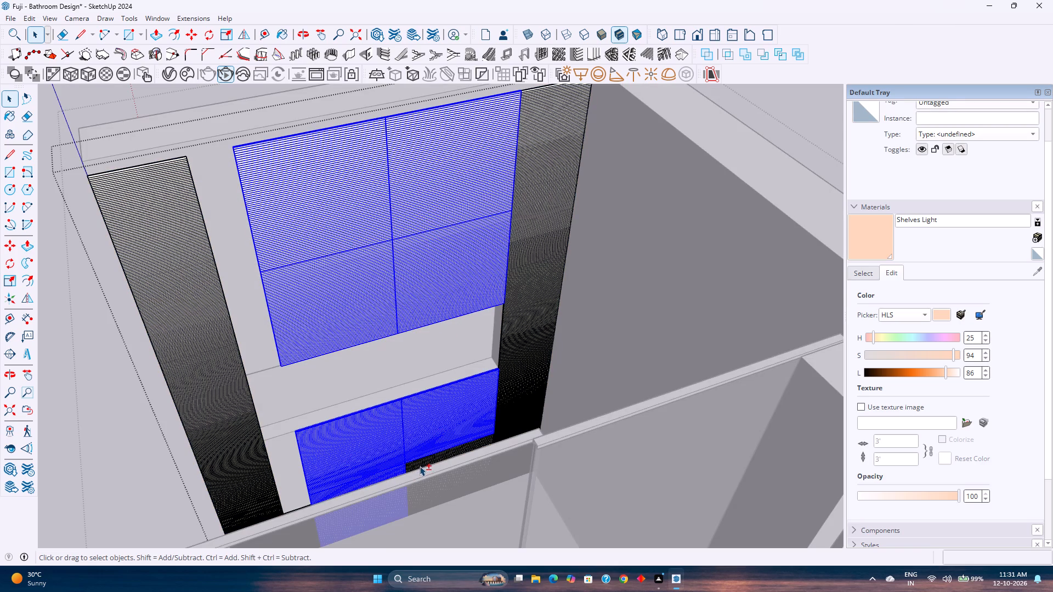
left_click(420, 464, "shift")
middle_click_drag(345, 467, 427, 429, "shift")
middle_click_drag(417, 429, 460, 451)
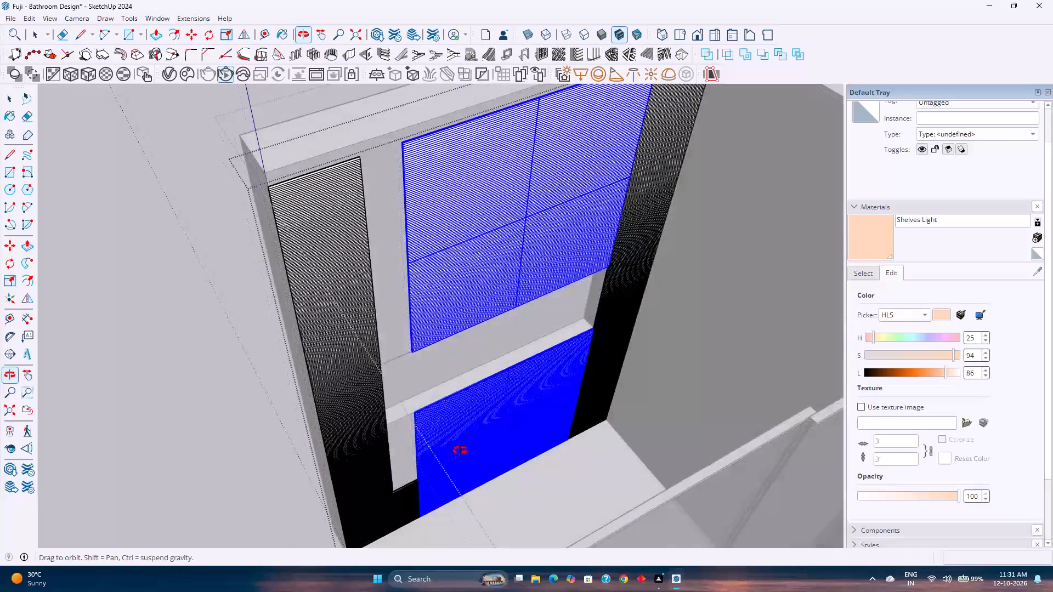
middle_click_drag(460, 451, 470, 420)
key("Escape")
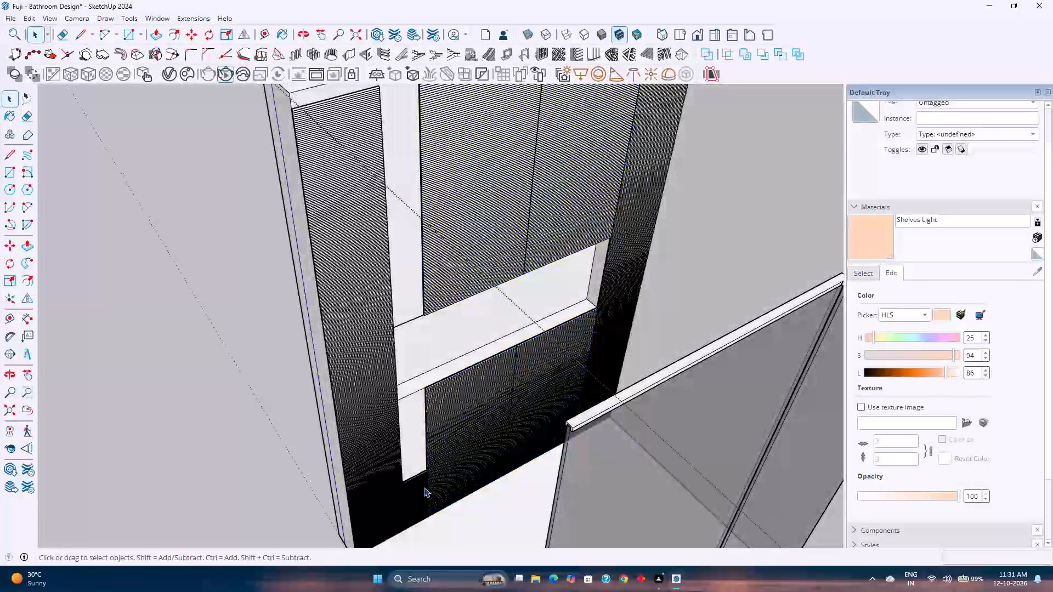
Delete the leftover wide bottom slatted panel below the mirrored column at the wall's free end.
left_click(424, 489)
left_click(414, 496)
double_click(412, 496)
left_click(414, 494)
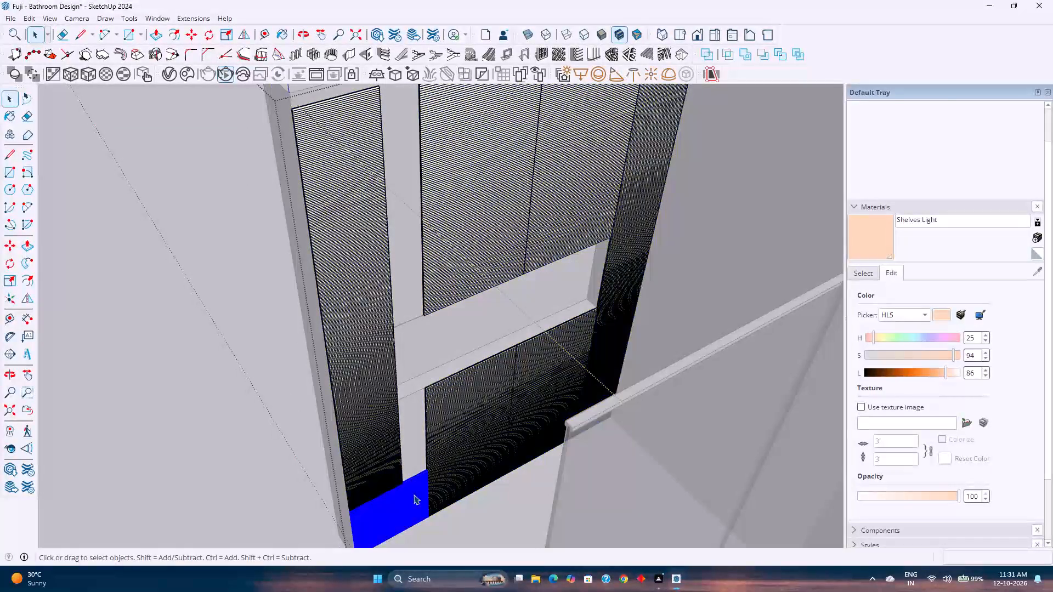
left_click(422, 487)
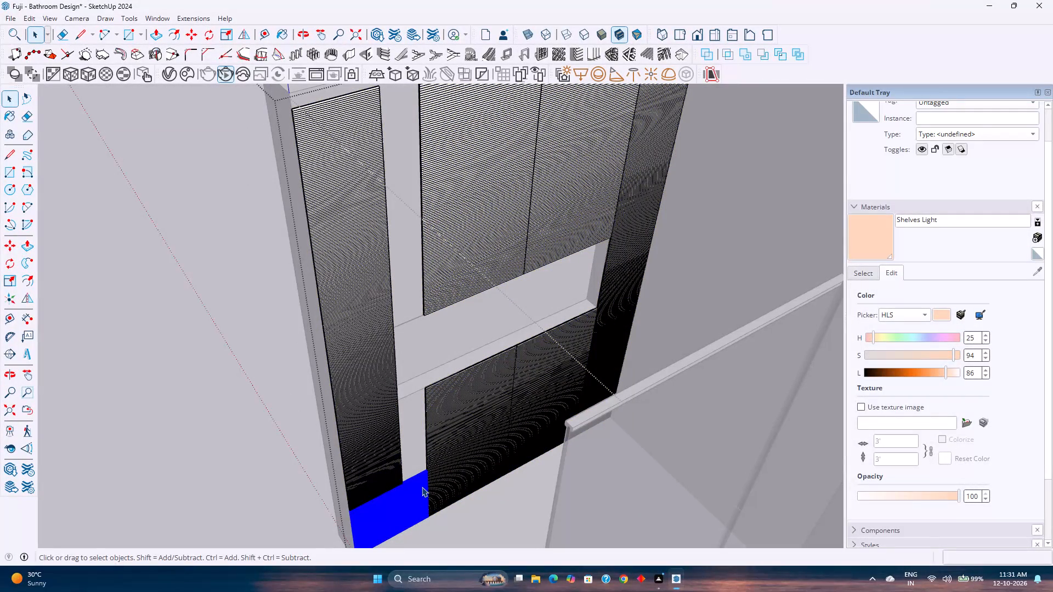
left_click(596, 401)
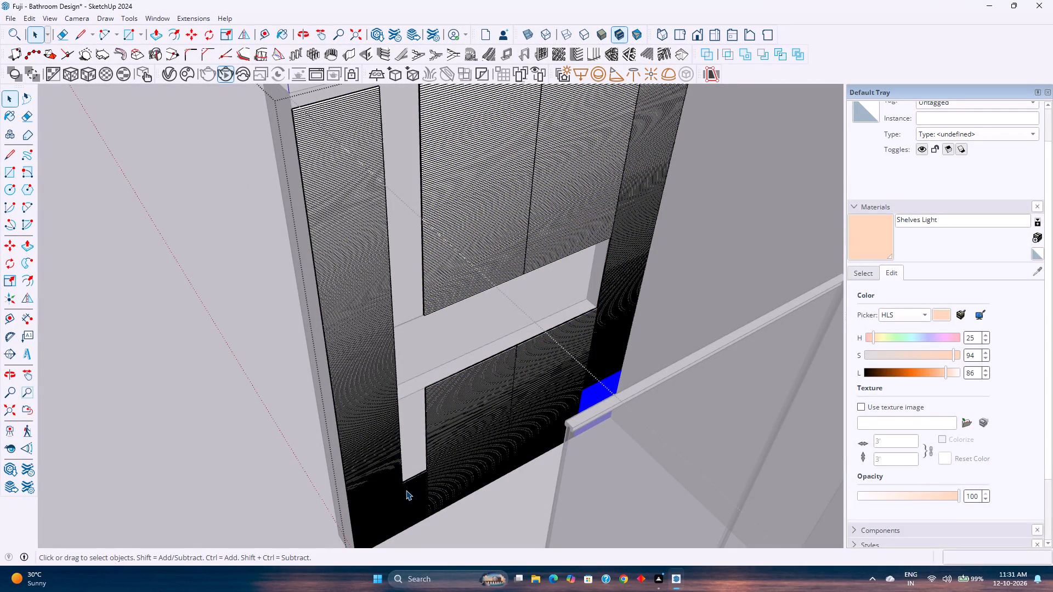
left_click(416, 482)
key("Delete")
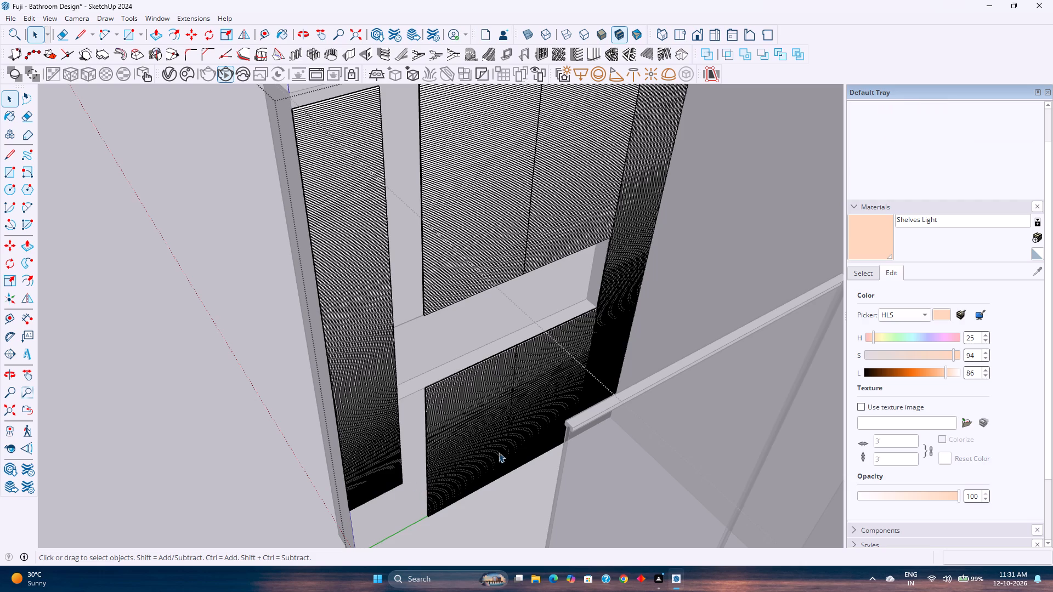
Flip a copy of the corner column's bottom slatted panel to the opposite column, with the mirror plane offset 2' 6".
left_click(591, 396)
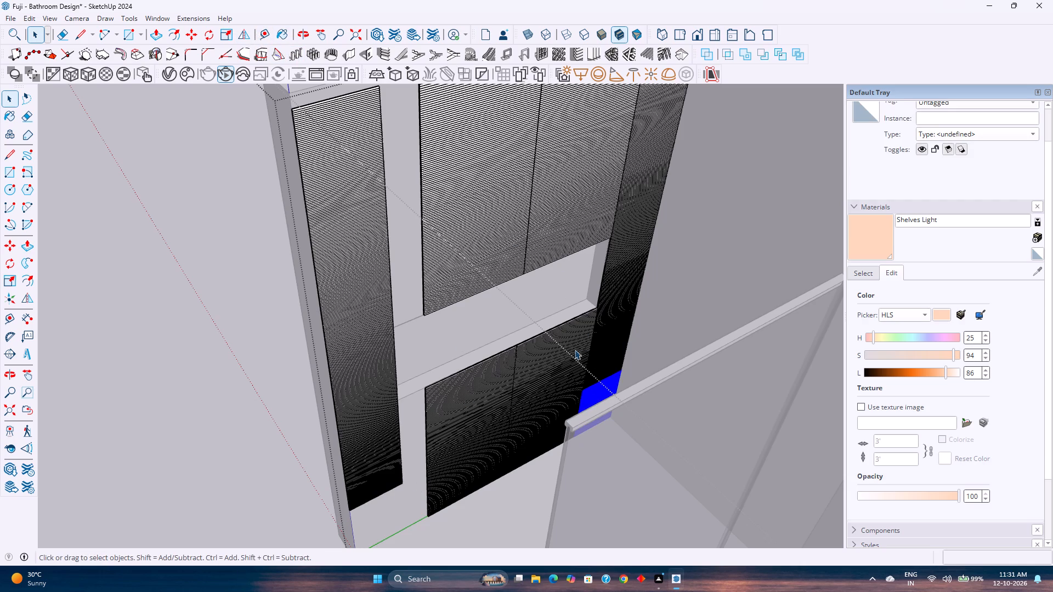
middle_click_drag(564, 348, 562, 406)
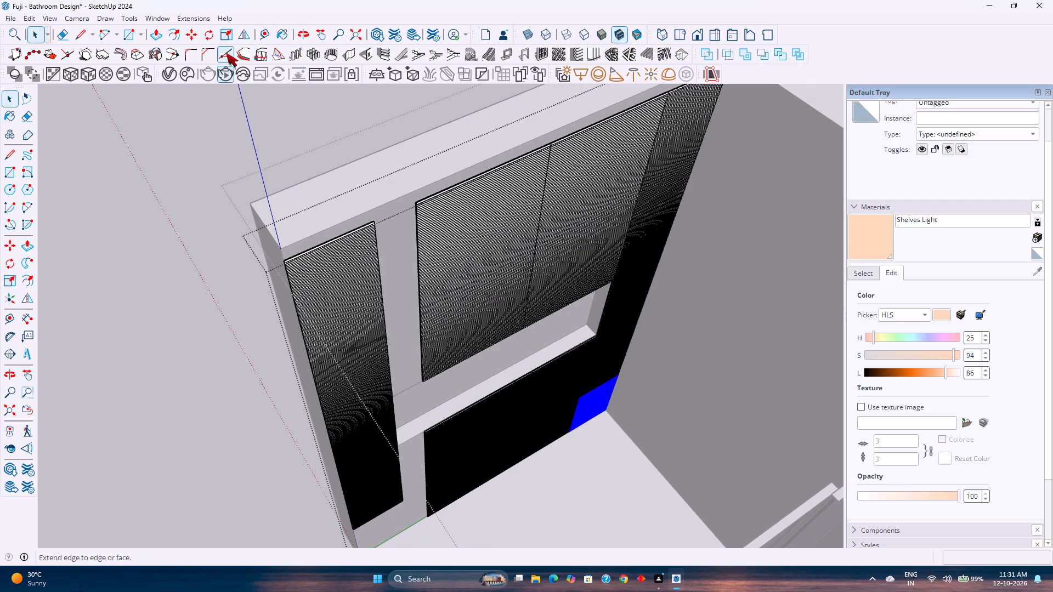
left_click(246, 32)
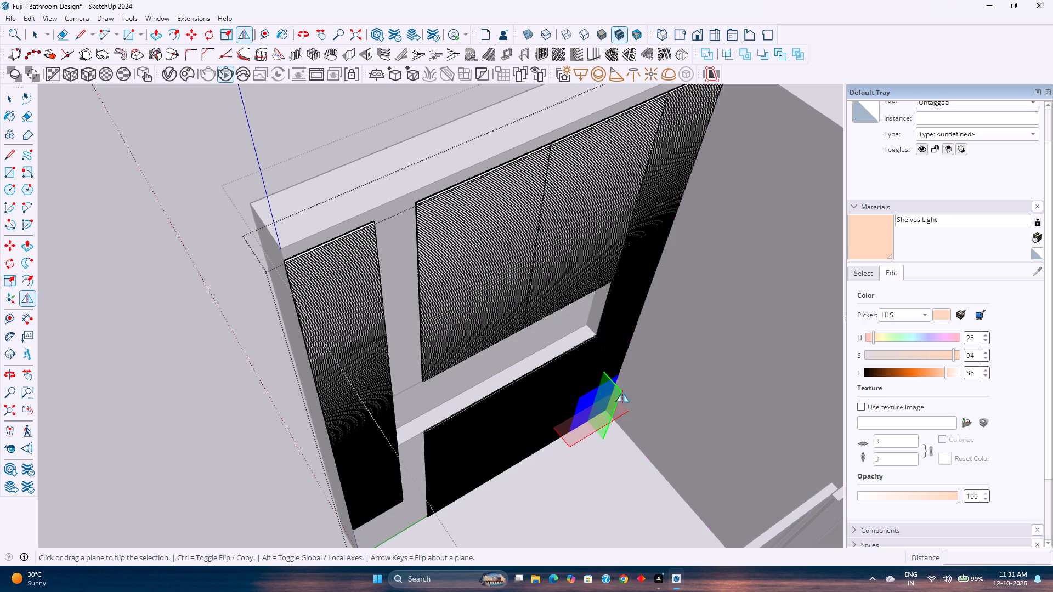
left_click_drag(622, 393, 490, 378)
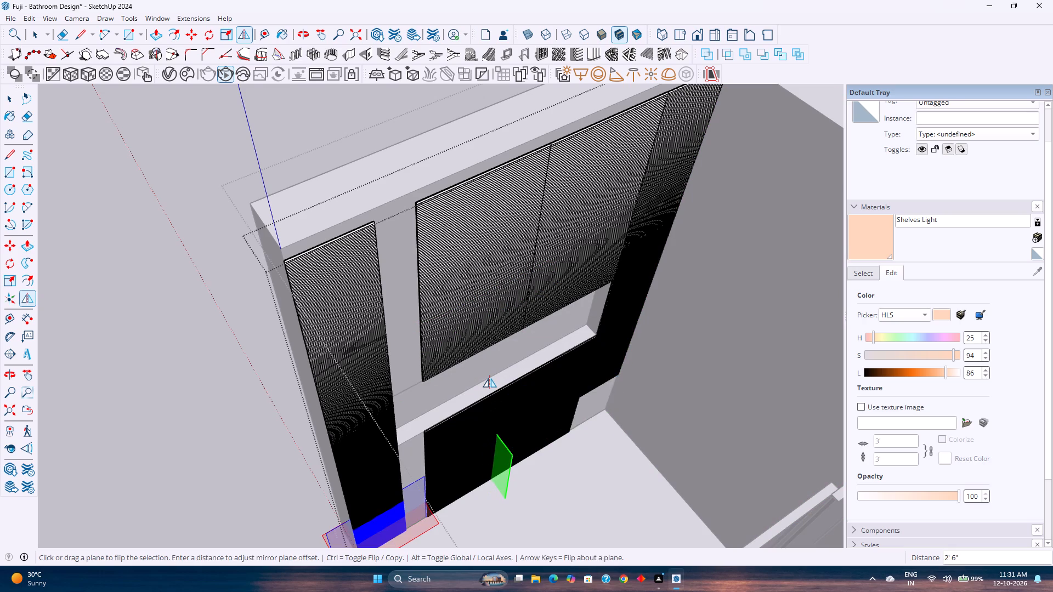
key("space")
key("Escape")
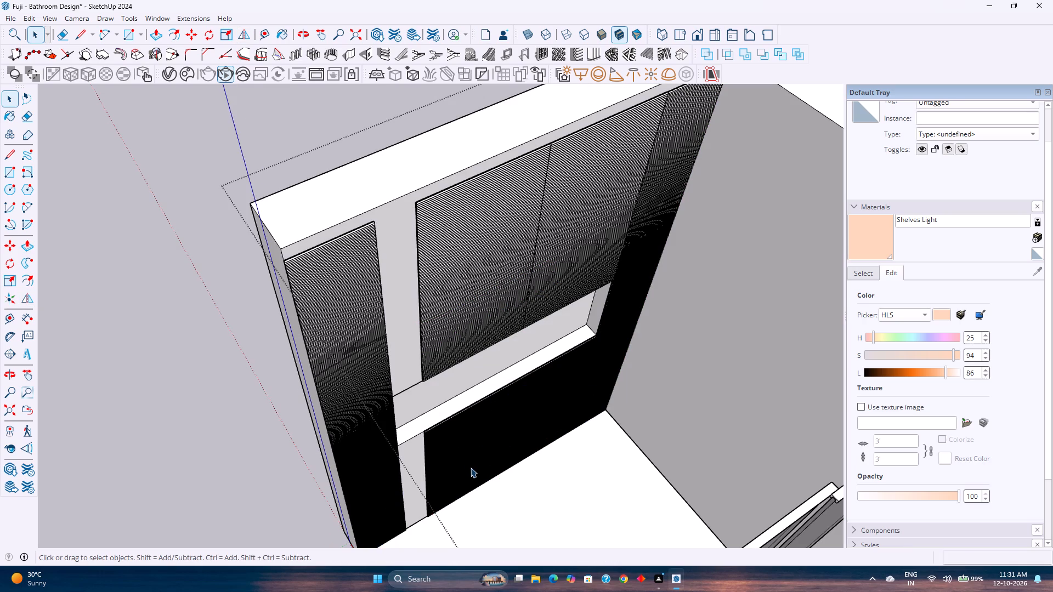
Scale all slatted panels above and below the shower niche widthwise by about 1.14 to meet the mirrored side column.
left_click(471, 468)
double_click(473, 463)
left_click(474, 463)
middle_click_drag(475, 463, 472, 463)
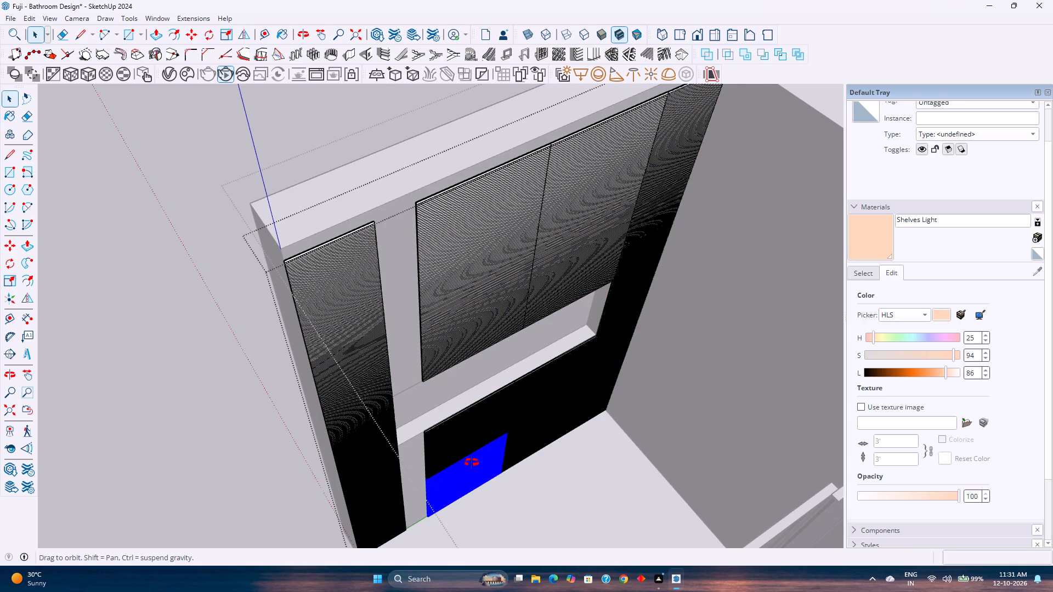
middle_click_drag(472, 463, 434, 424)
left_click(527, 425, "ctrl")
left_click(466, 418, "ctrl")
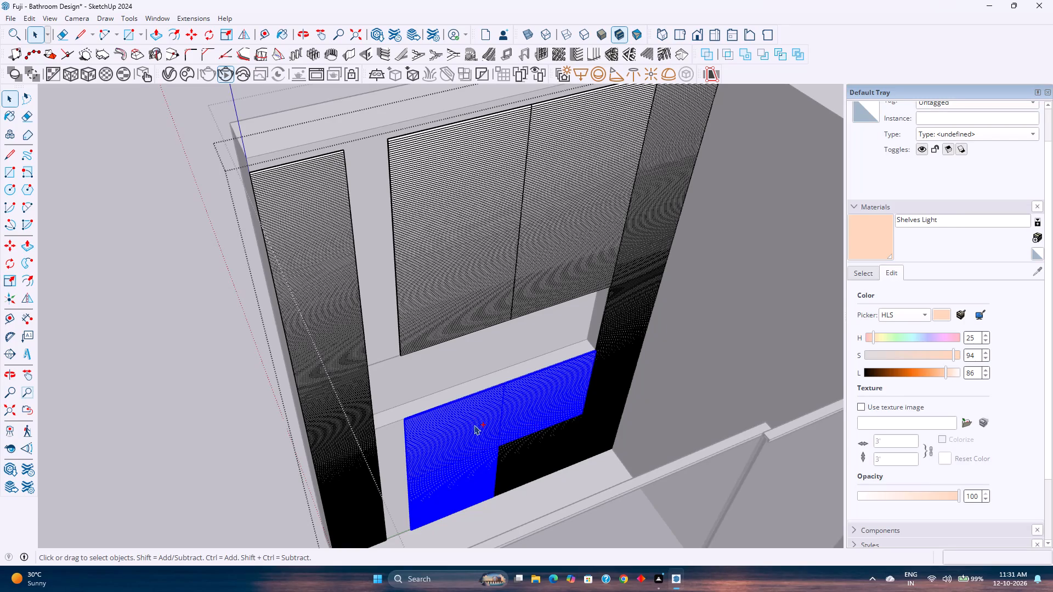
left_click(514, 466, "ctrl")
left_click(470, 257, "ctrl")
left_click(545, 245, "ctrl")
left_click(483, 203, "ctrl")
left_click(536, 184, "ctrl")
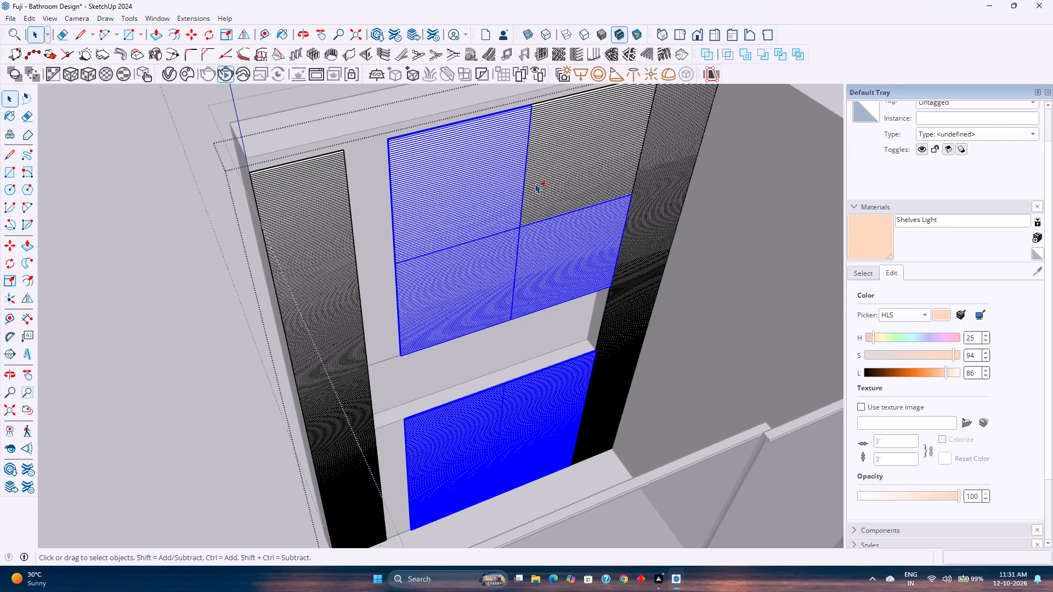
middle_click_drag(514, 280, 503, 327)
key("s")
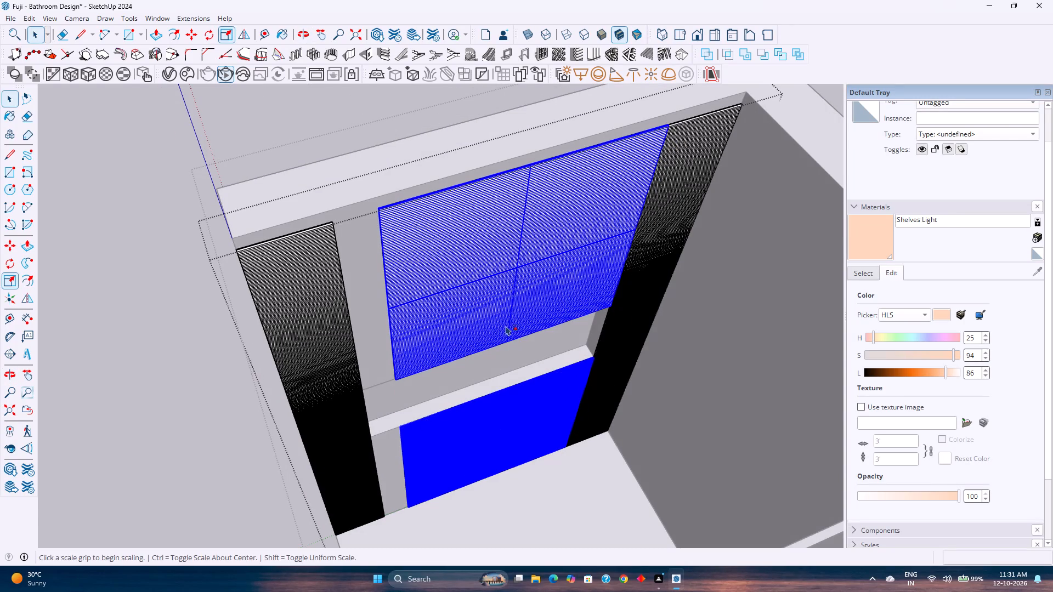
scroll(392, 411, "up", 9)
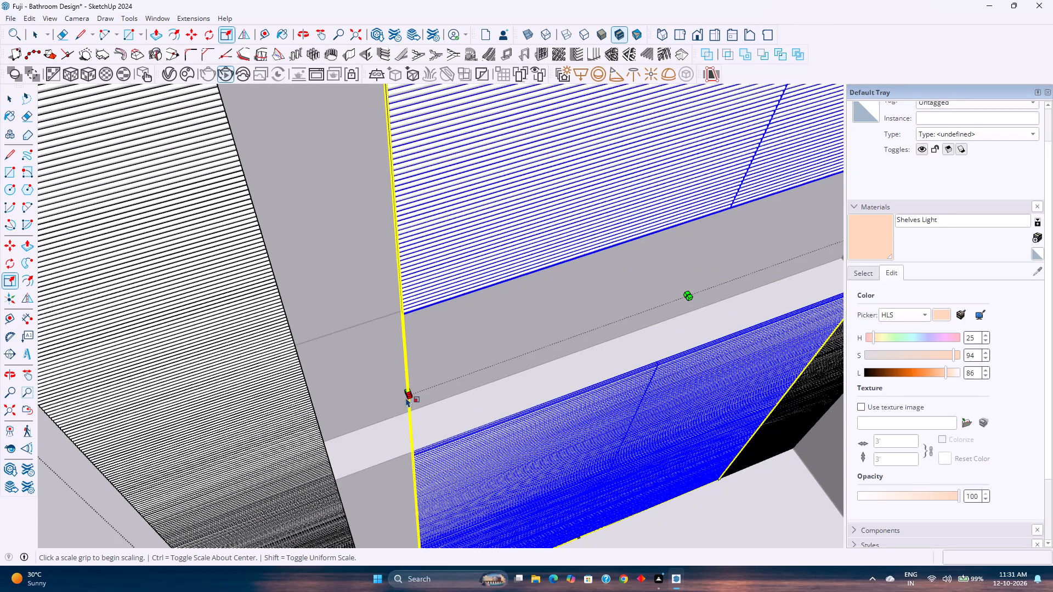
scroll(407, 391, "up", 11)
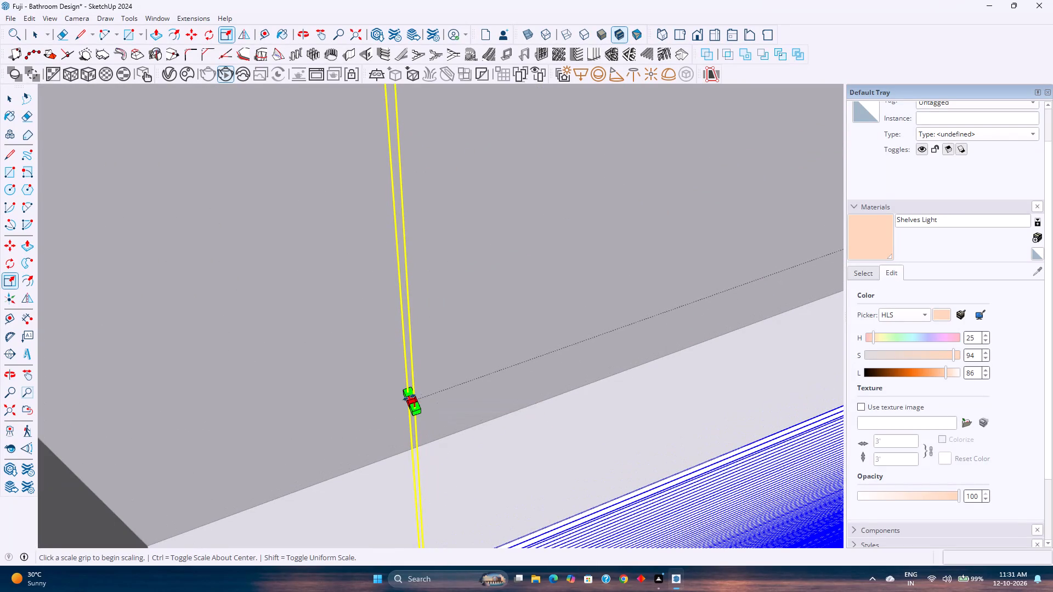
left_click(409, 397)
scroll(373, 402, "down", 10)
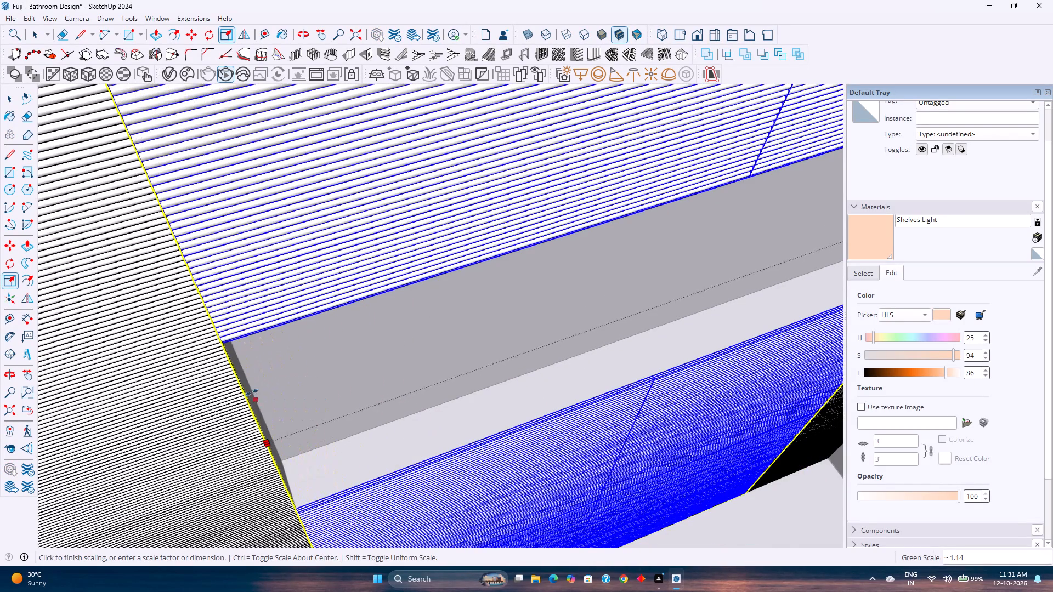
left_click(247, 385)
key("space")
scroll(309, 394, "down", 7)
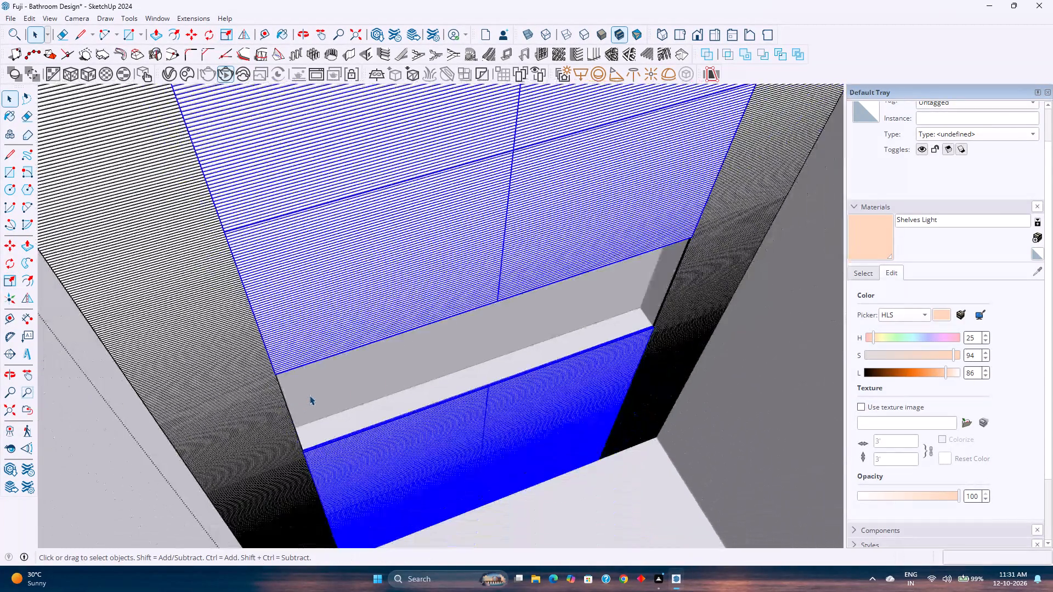
scroll(309, 395, "down", 5)
key("Escape")
scroll(318, 396, "down", 2)
middle_click_drag(469, 409, 342, 308)
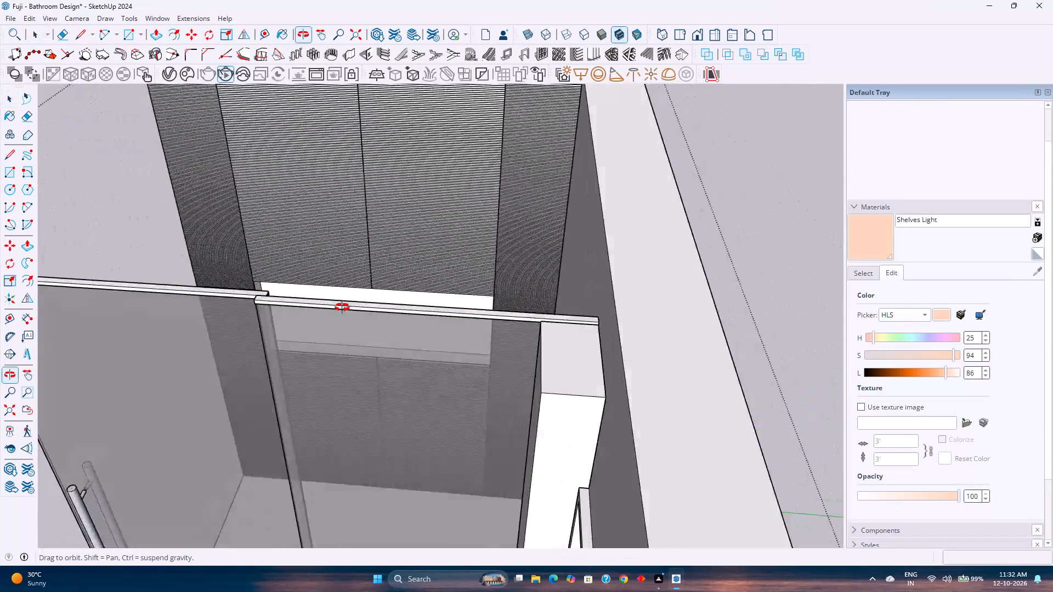
Unhide the last hidden object, the wall at the shower end of the room.
middle_click_drag(342, 308, 847, 320)
scroll(532, 363, "up", 3)
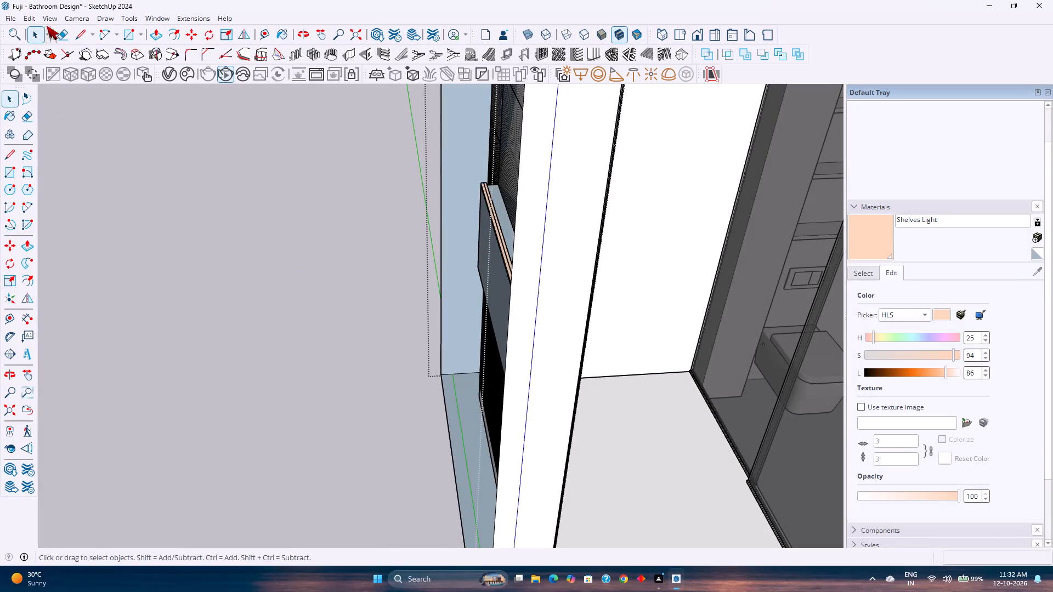
left_click(30, 19)
left_click(61, 197)
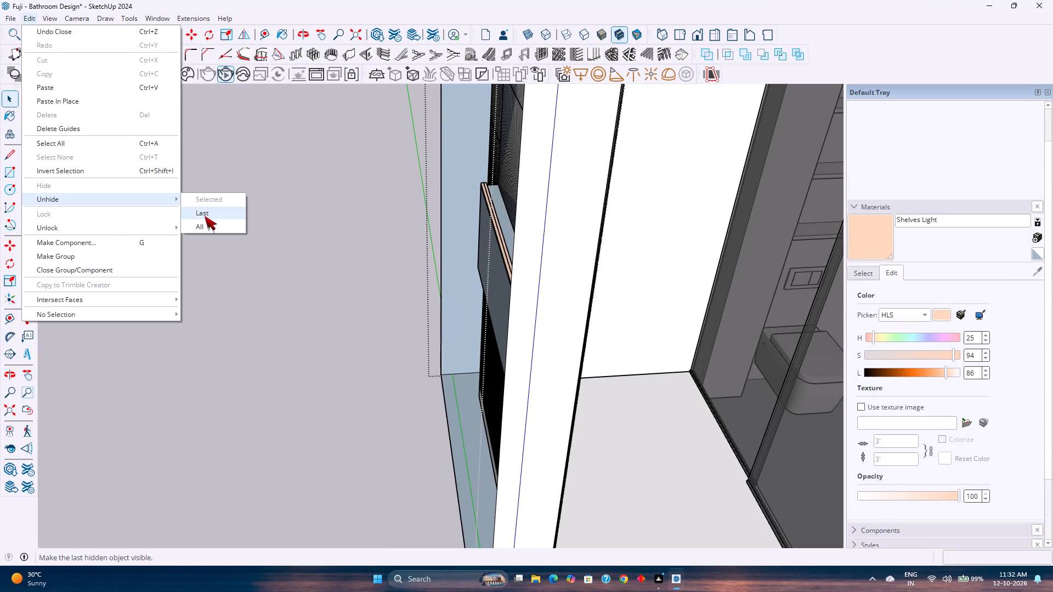
left_click(205, 216)
Examine the refitted slatted panelling around the shower niche, including the side columns and the niche edges.
middle_click_drag(603, 284, 563, 289)
scroll(358, 331, "up", 1)
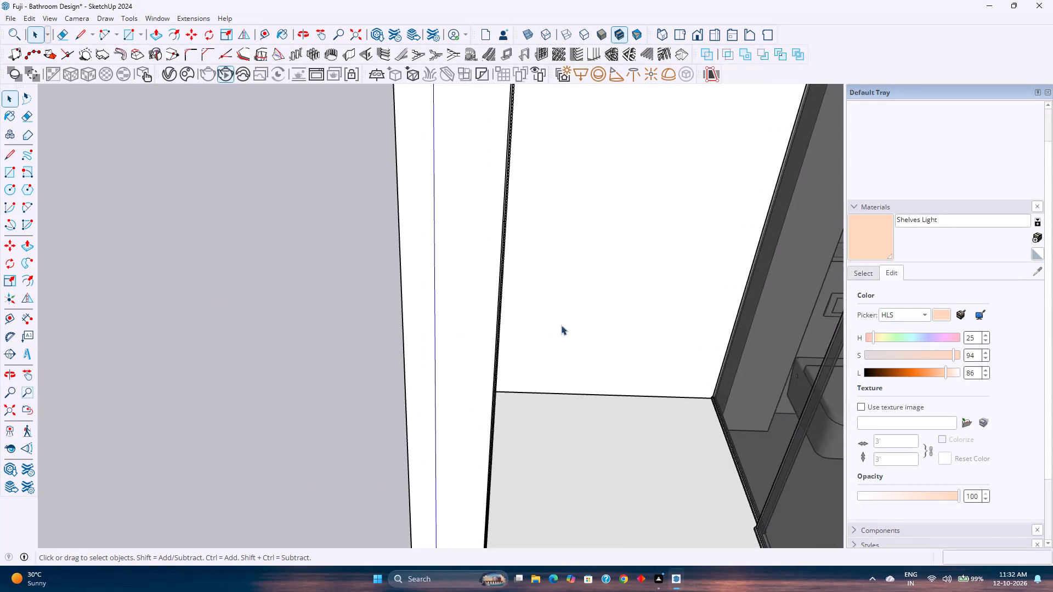
scroll(593, 327, "up", 6)
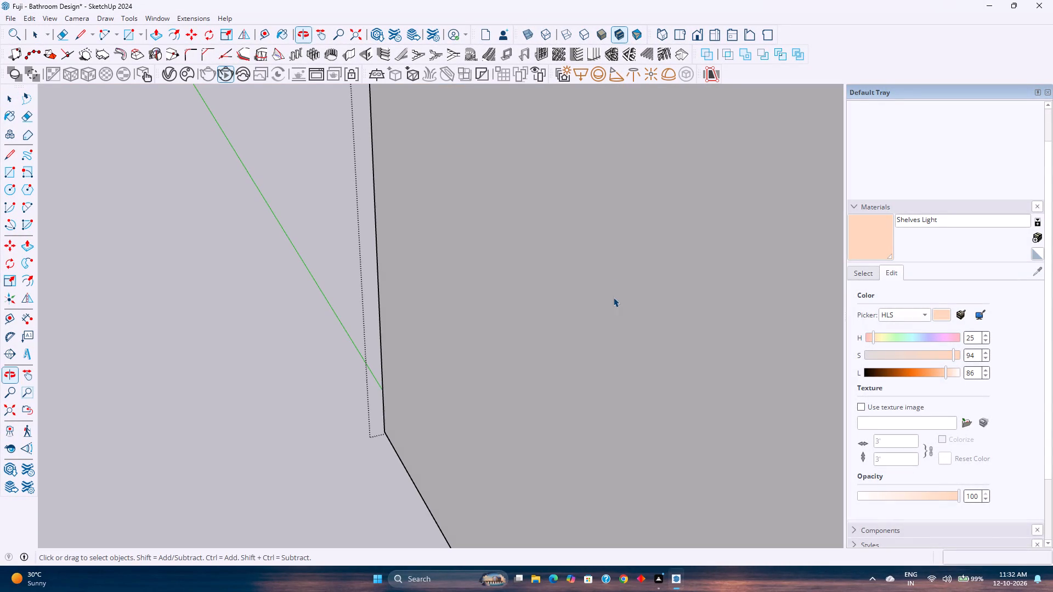
middle_click_drag(533, 328, 314, 311)
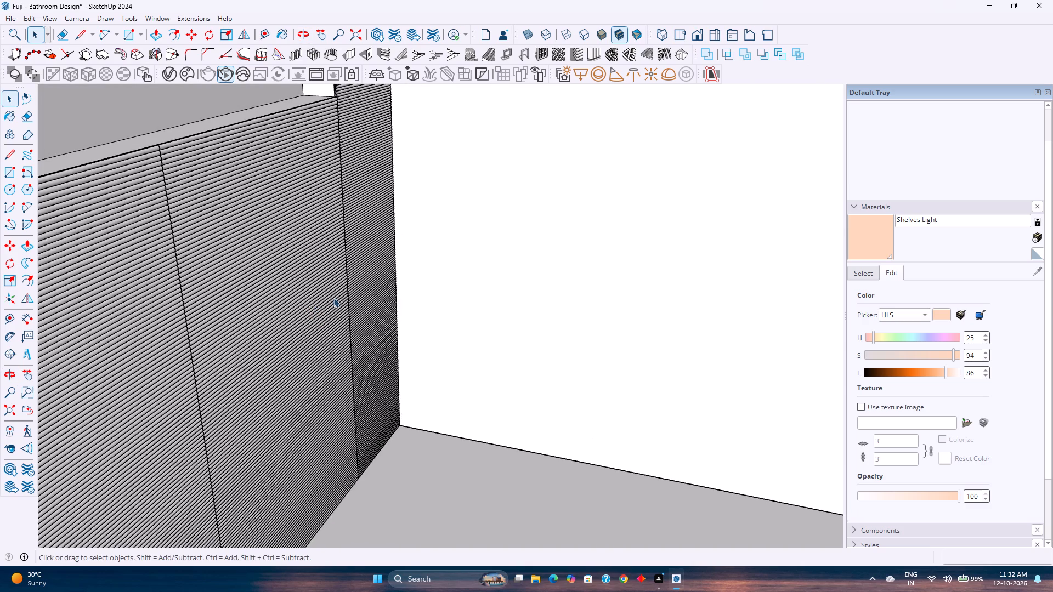
middle_click_drag(334, 297, 394, 409, "shift")
middle_click(427, 403)
scroll(425, 406, "down", 5)
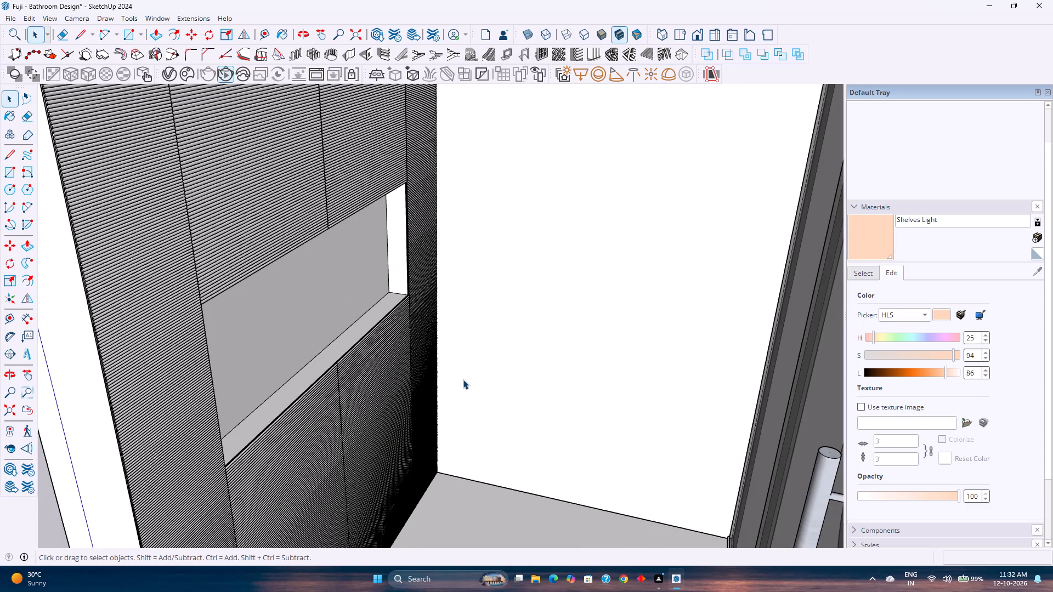
middle_click_drag(464, 379, 511, 454, "shift")
middle_click_drag(494, 446, 177, 369)
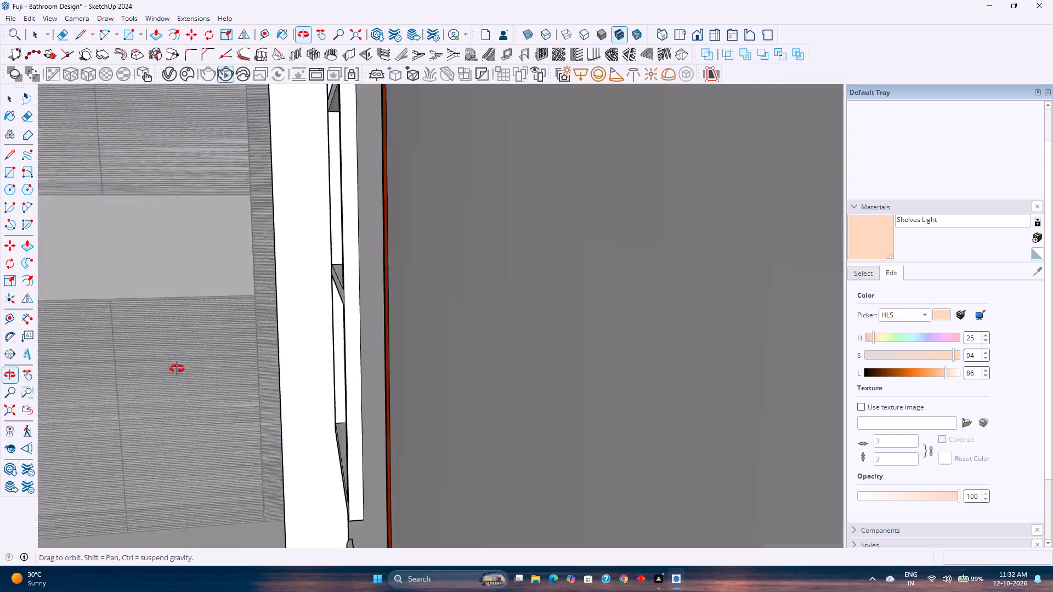
middle_click_drag(177, 369, 492, 423)
scroll(498, 379, "up", 5)
middle_click_drag(500, 368, 584, 472, "shift")
middle_click_drag(545, 459, 650, 412)
middle_click_drag(661, 403, 378, 361)
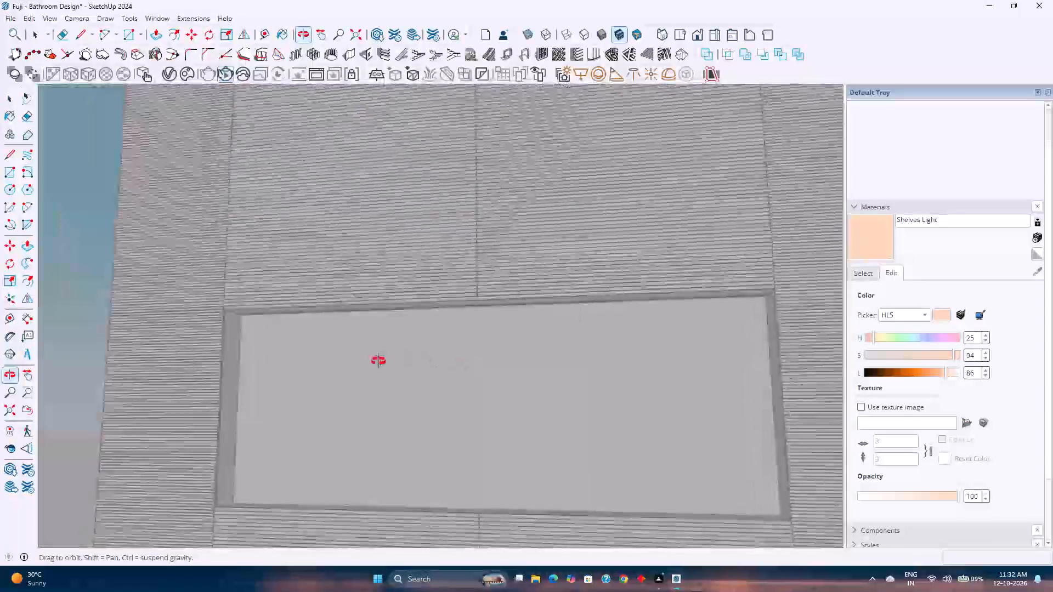
middle_click_drag(378, 361, 282, 360)
middle_click_drag(390, 361, 501, 380)
scroll(308, 367, "up", 6, "shift")
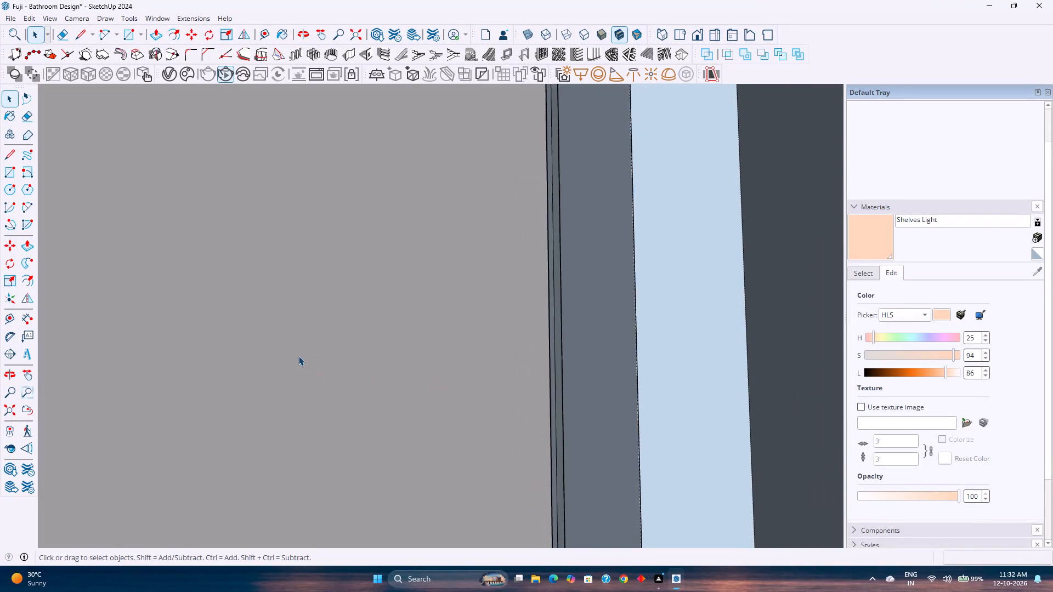
scroll(298, 356, "up", 9, "shift")
scroll(28, 543, "up", 10)
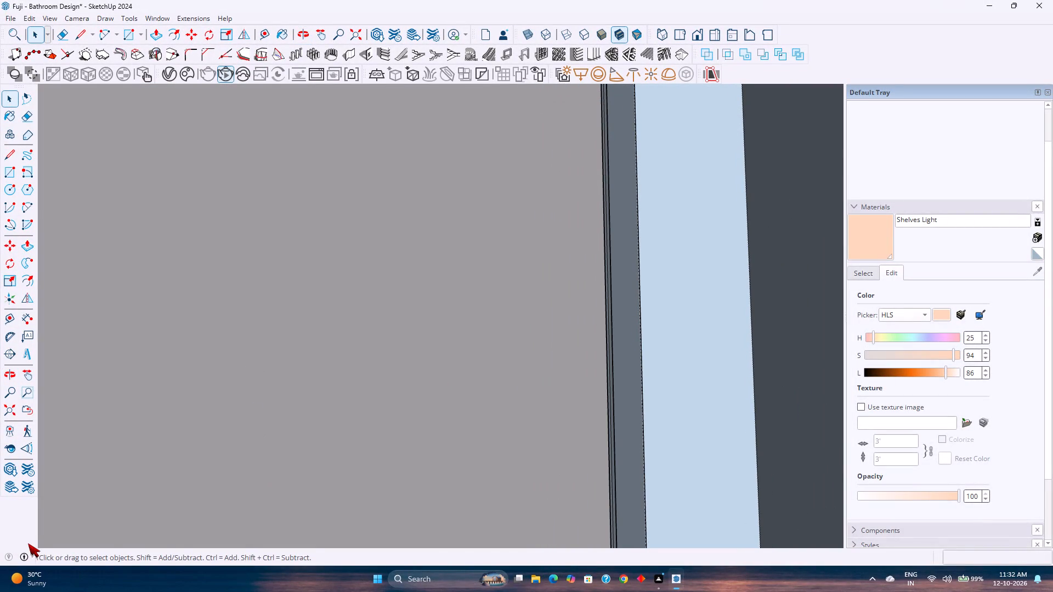
scroll(28, 543, "up", 12)
scroll(280, 478, "up", 19)
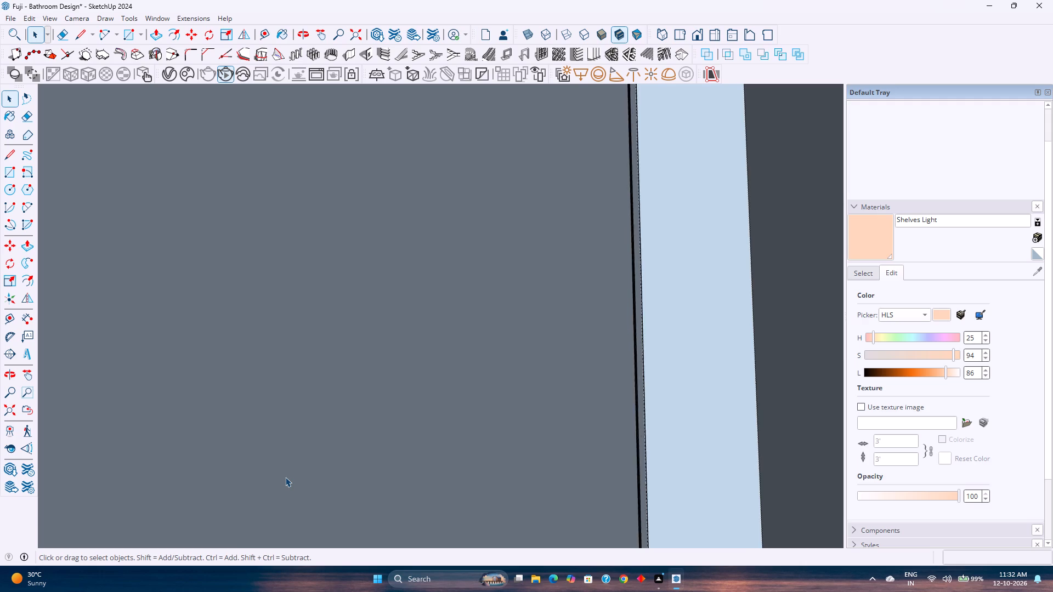
scroll(285, 477, "up", 20)
scroll(285, 477, "up", 18)
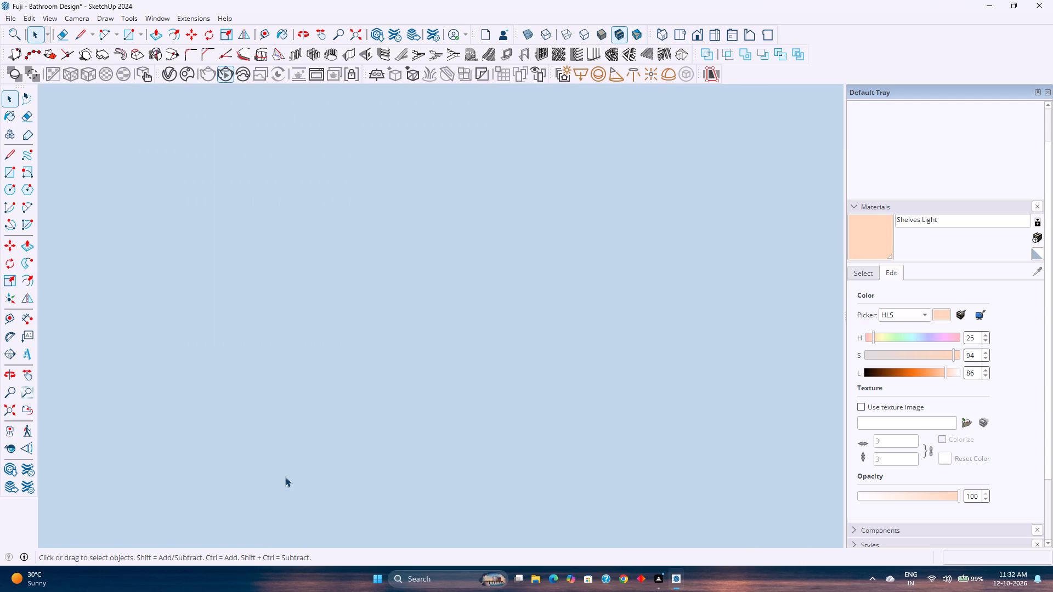
scroll(285, 477, "up", 12)
scroll(285, 477, "up", 11)
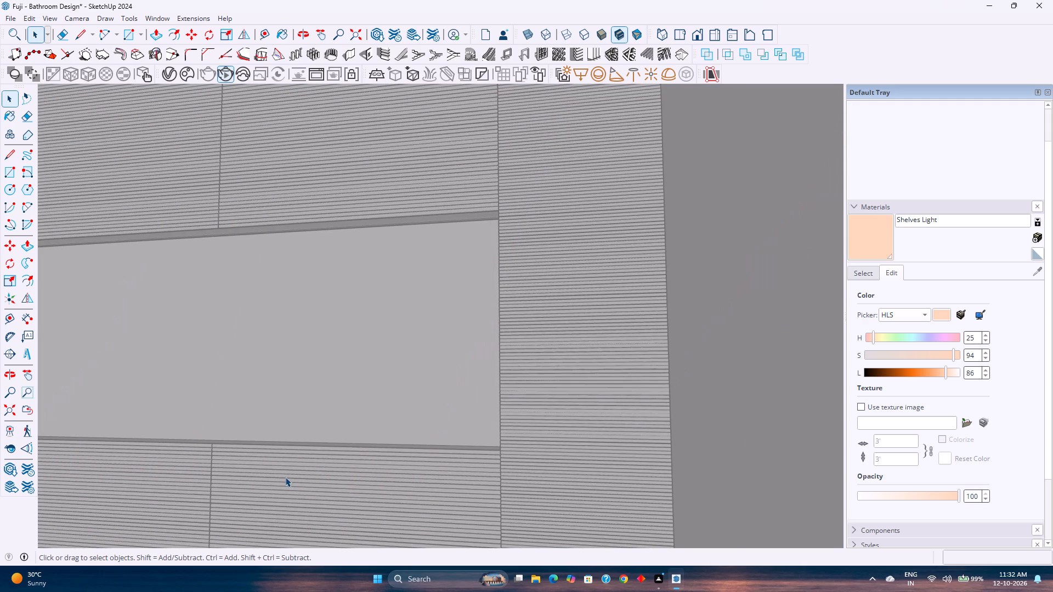
scroll(285, 477, "up", 20)
scroll(285, 477, "up", 4)
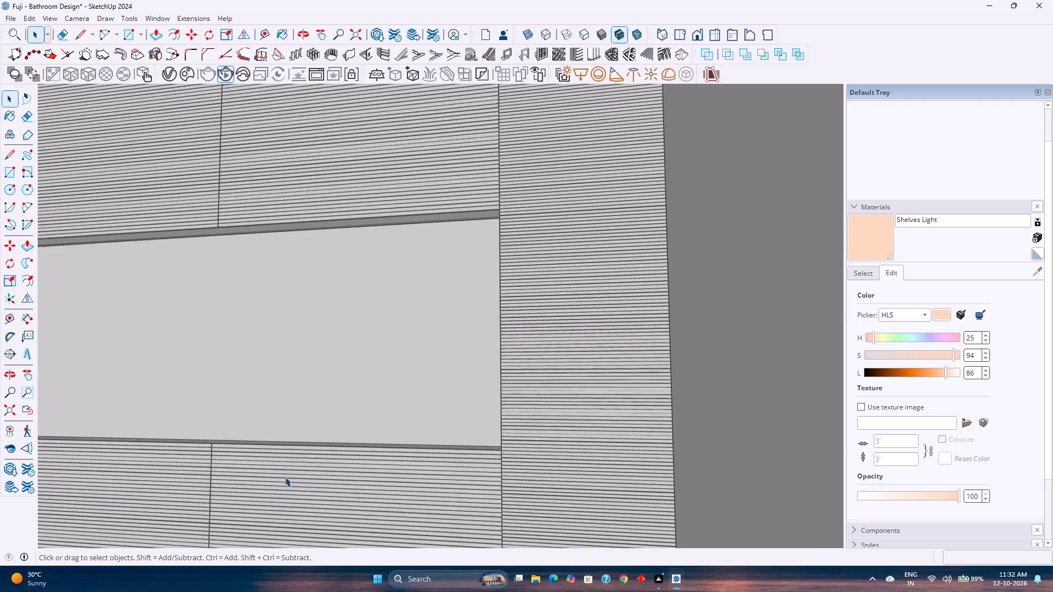
scroll(285, 477, "up", 20)
scroll(285, 477, "up", 12)
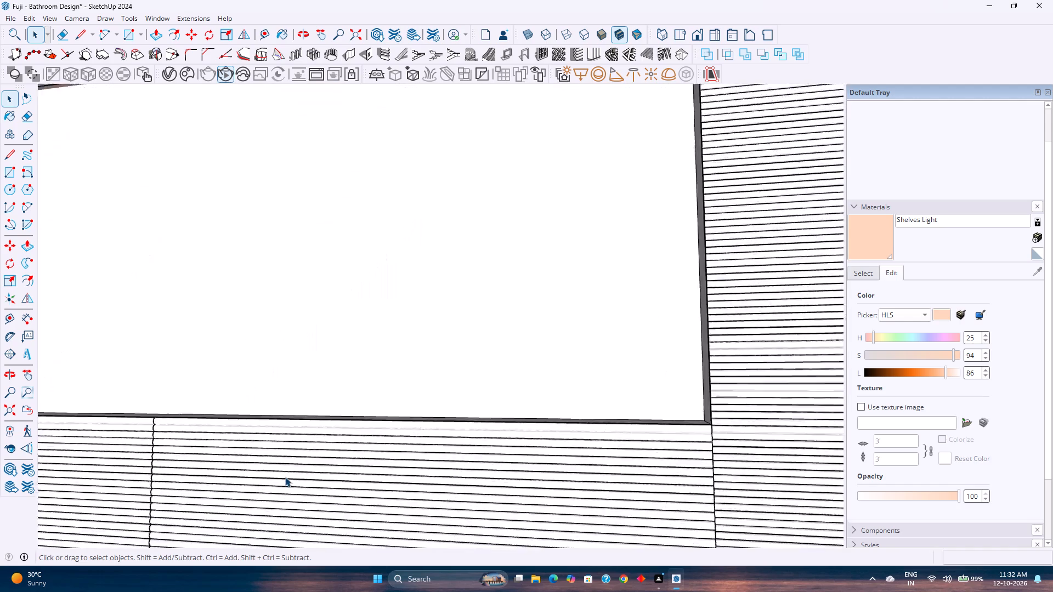
scroll(285, 477, "up", 4)
Scale the Shelves Light bar along the shower niche's top rear edge to 0.50 along the green axis.
middle_click_drag(285, 477, 360, 579, "shift")
scroll(321, 415, "down", 4)
middle_click_drag(309, 399, 486, 523, "shift")
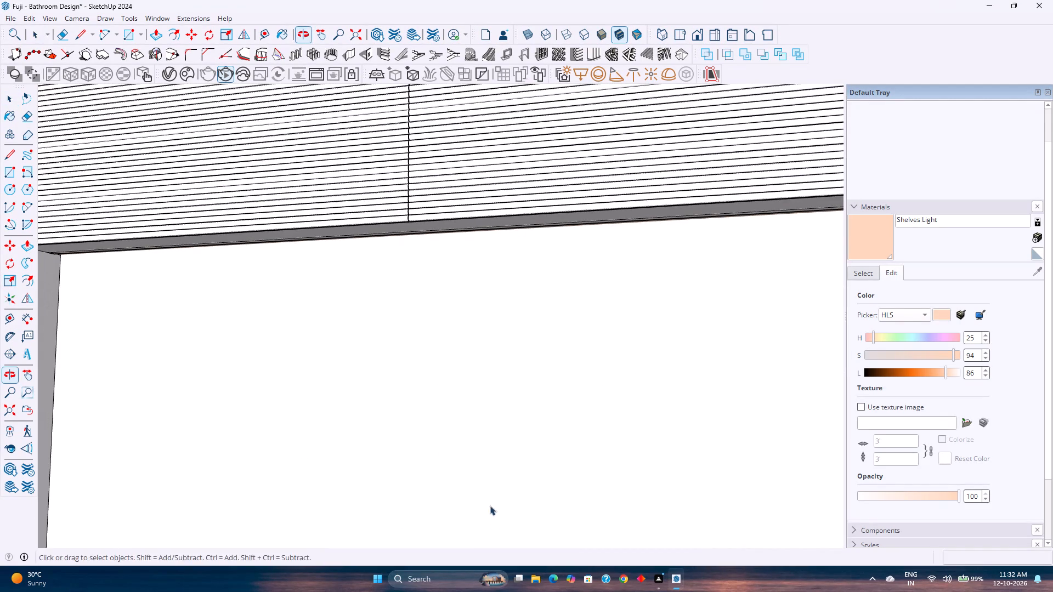
middle_click_drag(312, 363, 393, 367, "shift")
middle_click_drag(369, 363, 290, 331)
scroll(200, 301, "up", 5)
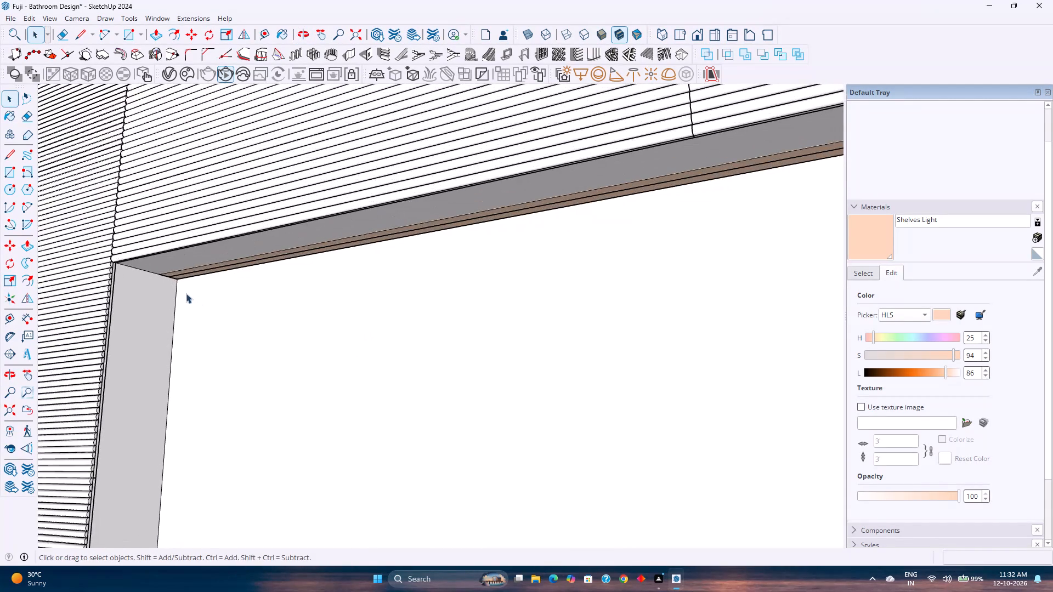
scroll(186, 293, "up", 9)
left_click(200, 282)
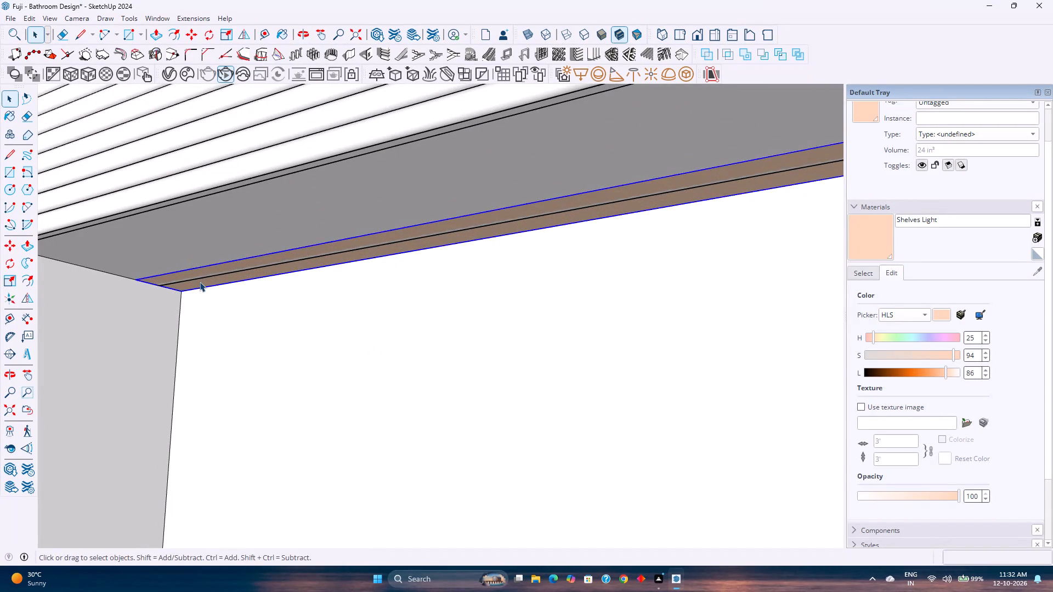
key("s")
scroll(234, 278, "down", 3)
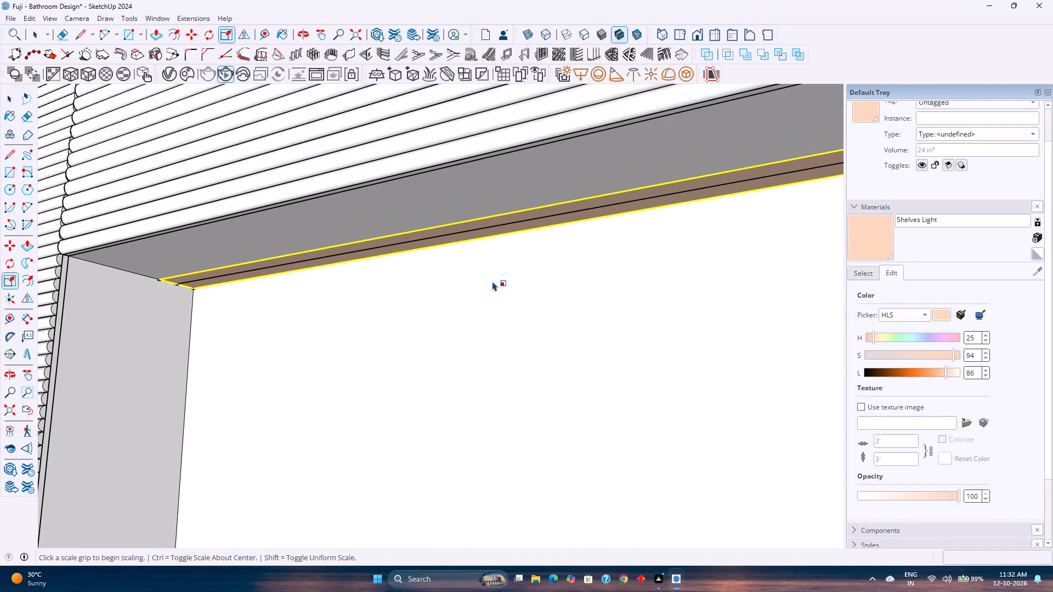
key("k")
middle_click_drag(535, 257, 184, 321, "shift")
scroll(262, 318, "down", 6)
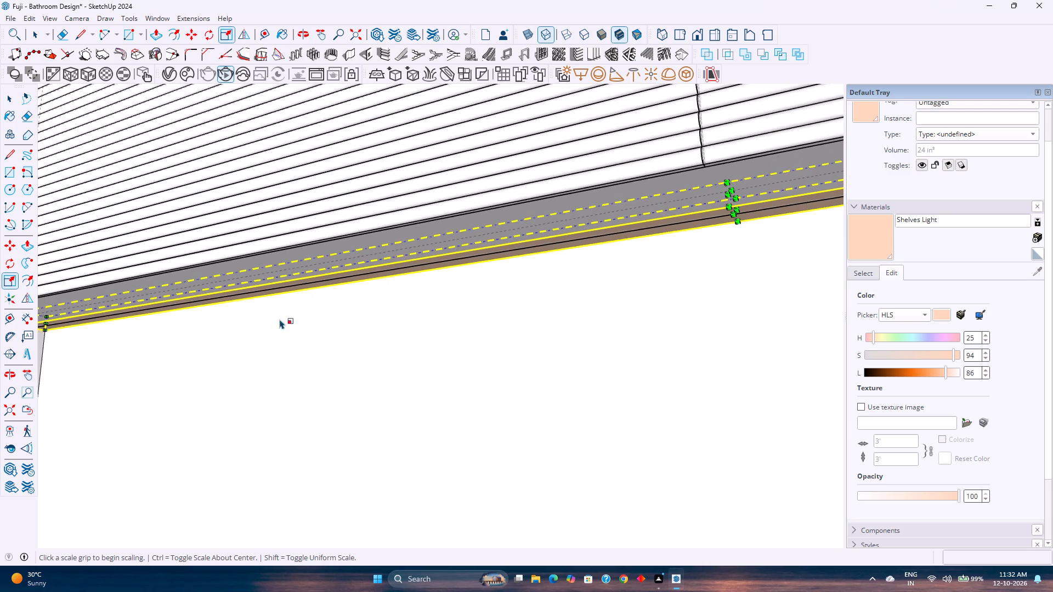
scroll(280, 319, "down", 2)
left_click(639, 222)
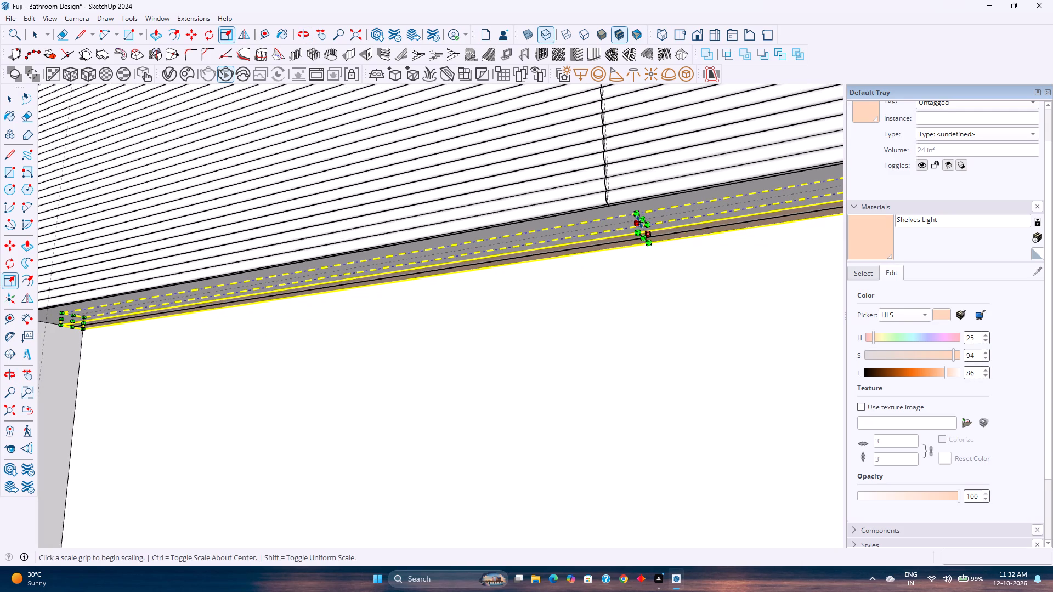
key("k")
scroll(646, 235, "up", 2)
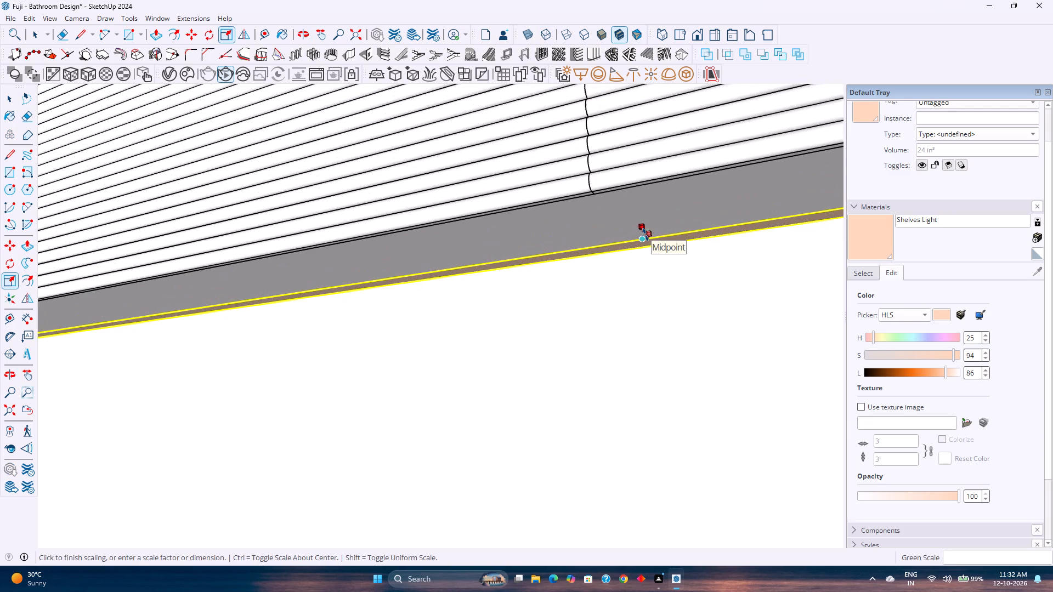
scroll(646, 235, "up", 1)
middle_click_drag(646, 235, 412, 217)
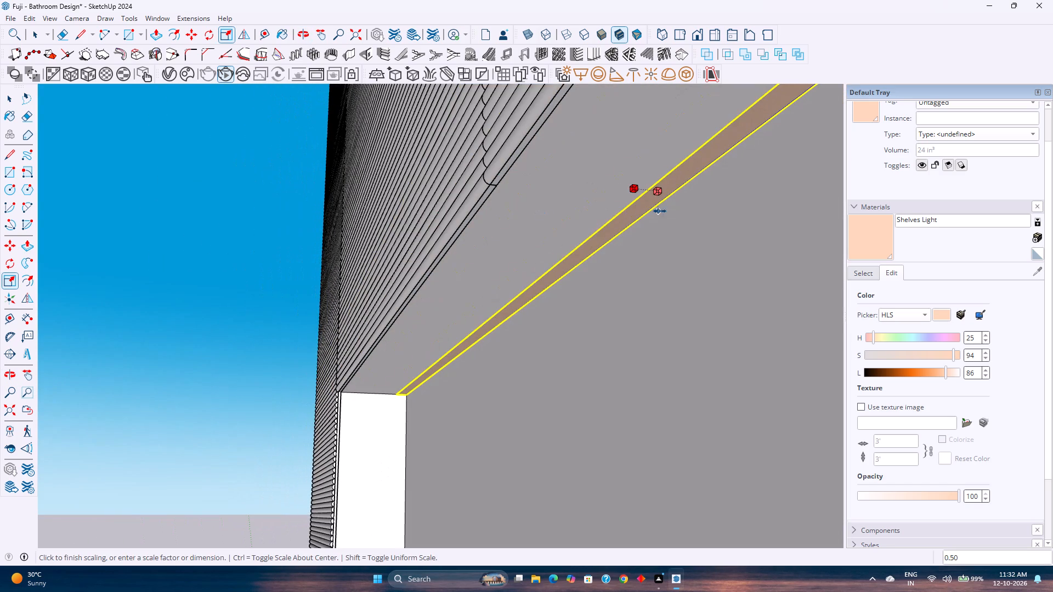
left_click(658, 182)
key("space")
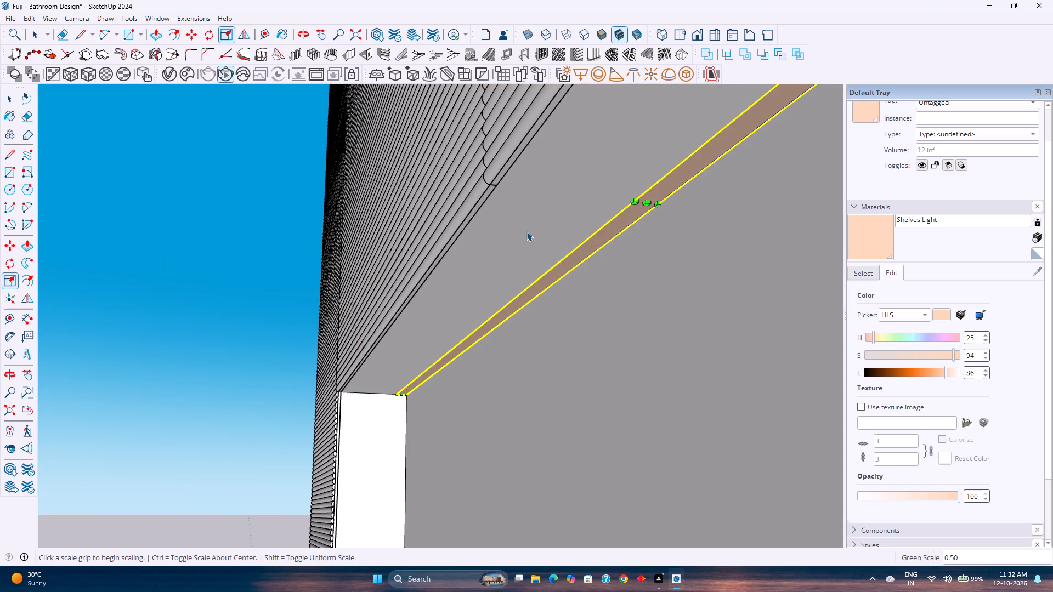
key("Escape")
Frame the bathroom in the standard right view and restart the V-Ray interactive render.
scroll(526, 231, "down", 13)
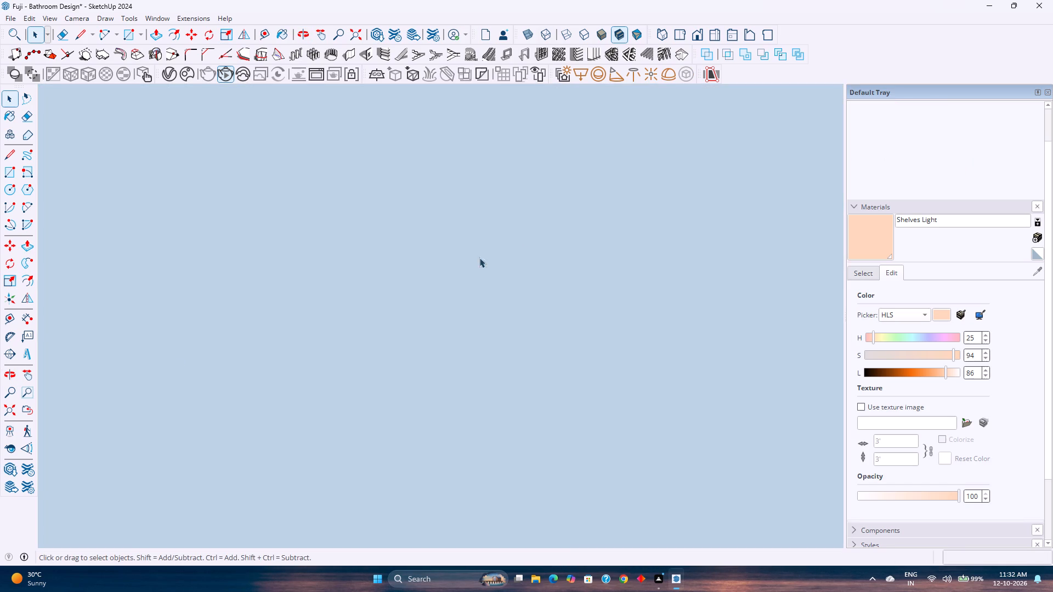
left_click(7, 411)
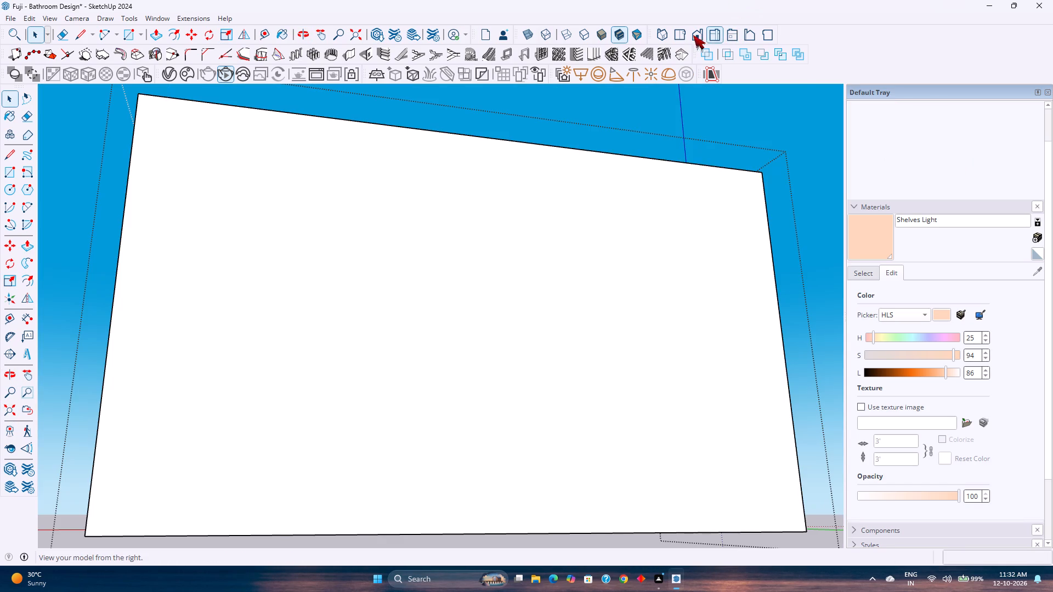
left_click(691, 35)
key("Escape")
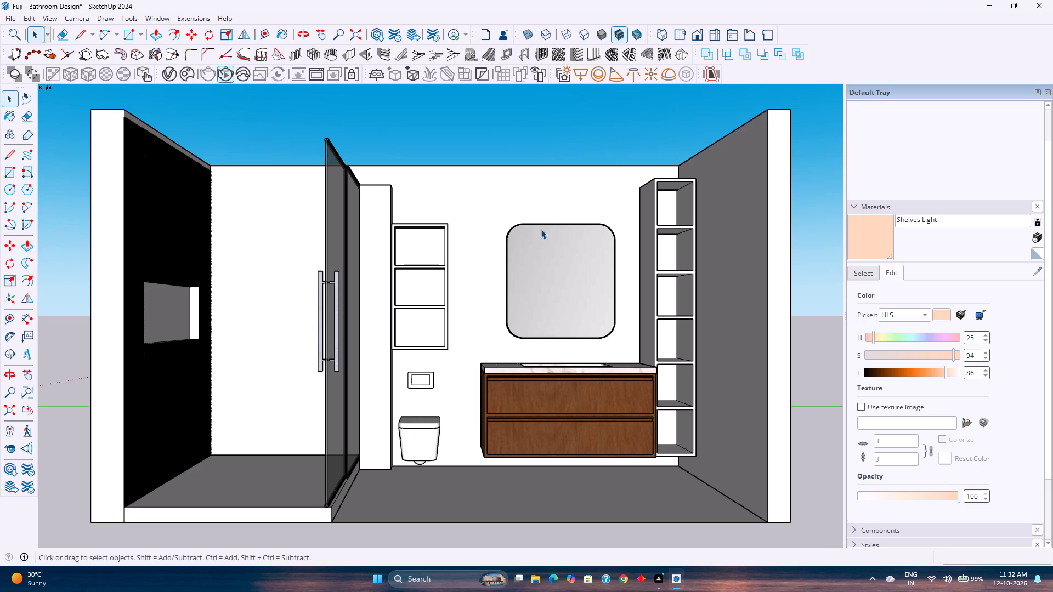
scroll(463, 346, "up", 1)
middle_click_drag(458, 338, 484, 335, "shift")
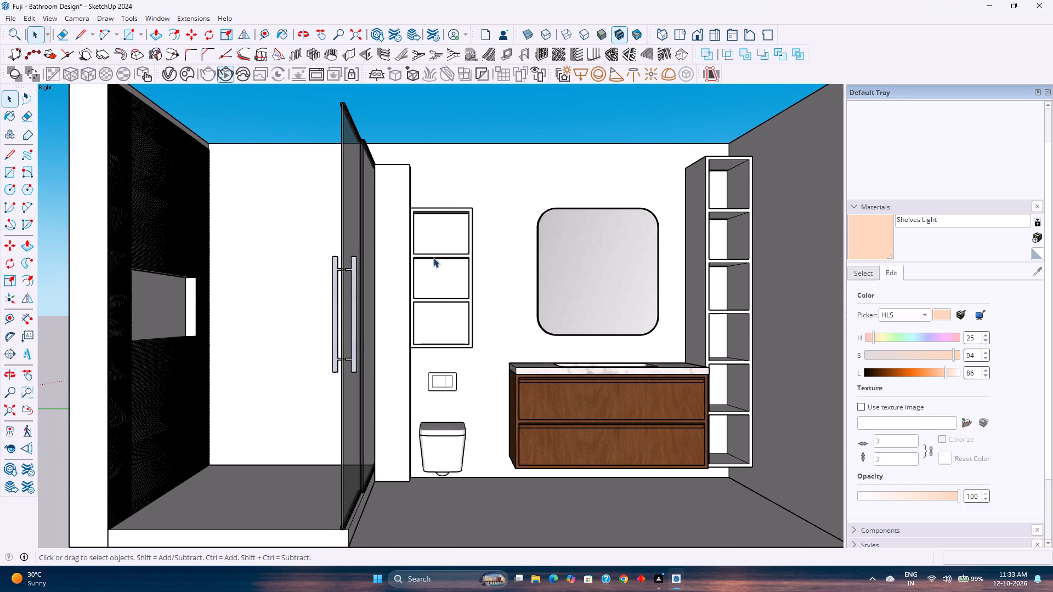
left_click(226, 70)
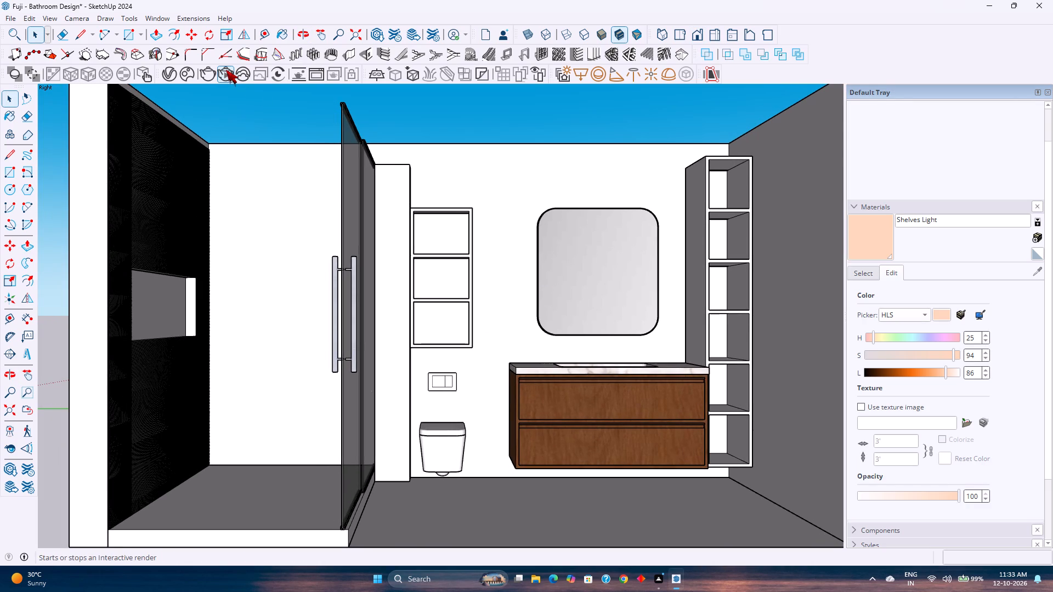
left_click(226, 70)
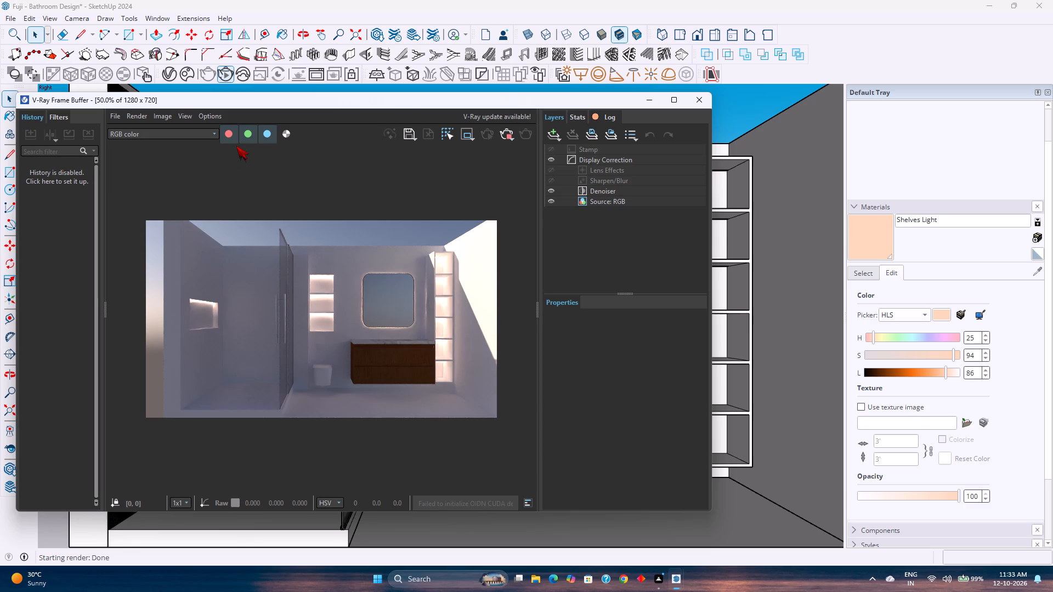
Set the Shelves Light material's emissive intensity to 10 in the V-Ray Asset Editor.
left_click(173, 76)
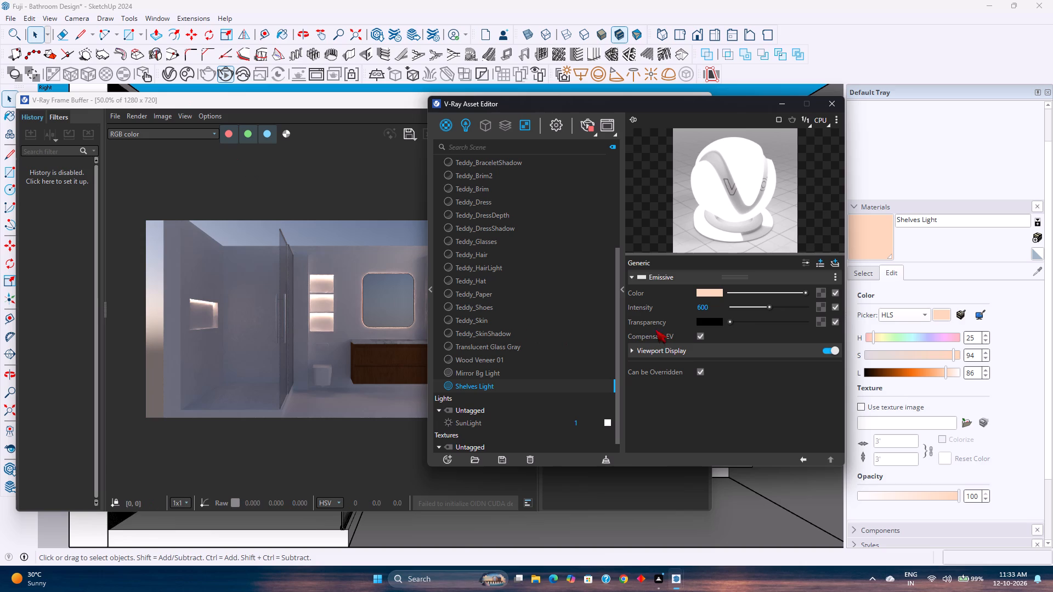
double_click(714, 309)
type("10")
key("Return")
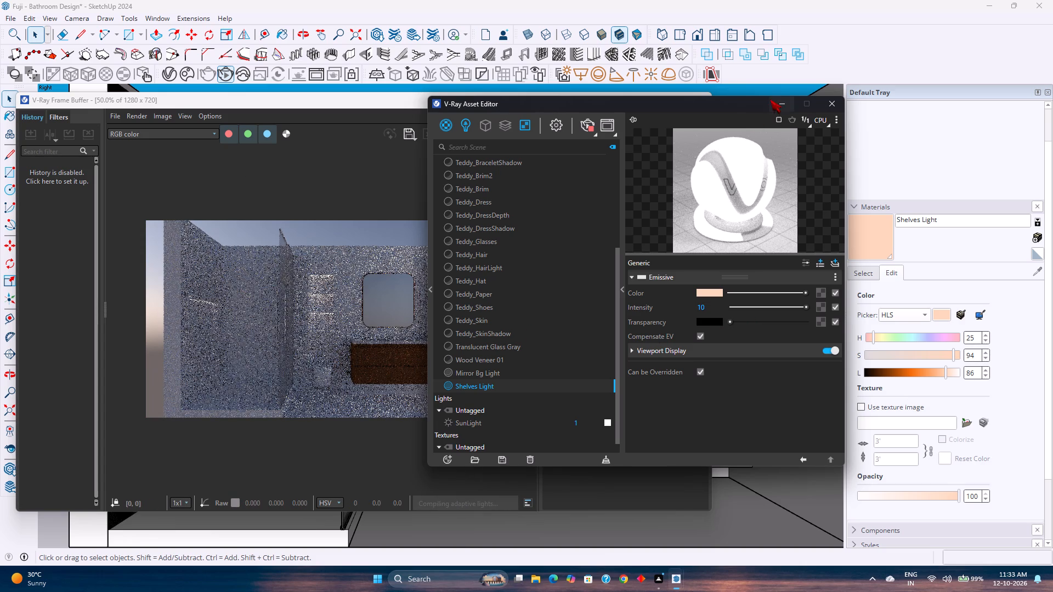
Move the Asset Editor clear of the render and set the Shelves Light emissive intensity to 5.
left_click_drag(707, 102, 833, 115)
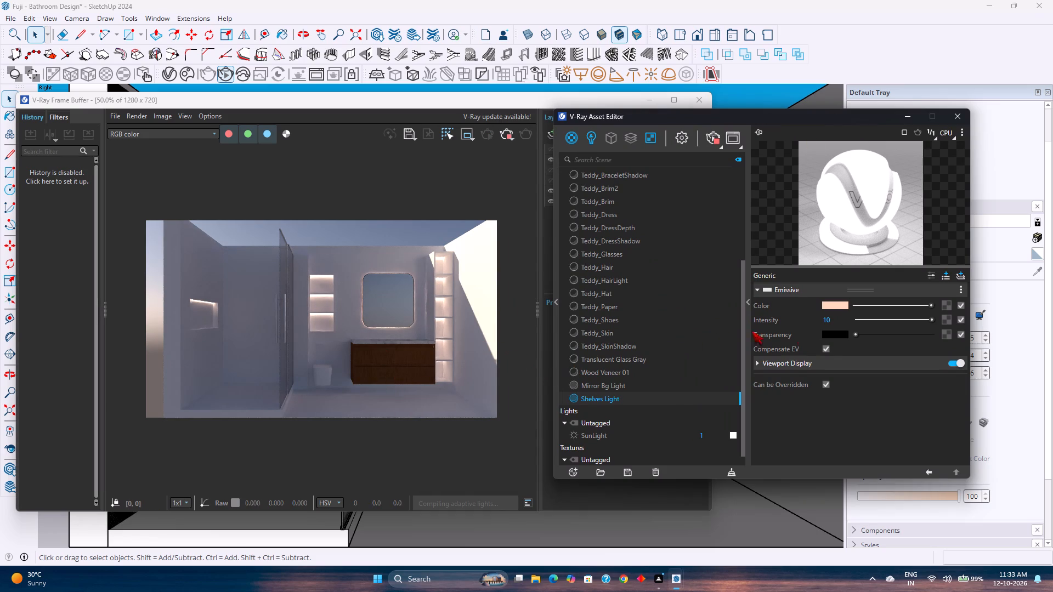
double_click(850, 323)
key("5")
key("Return")
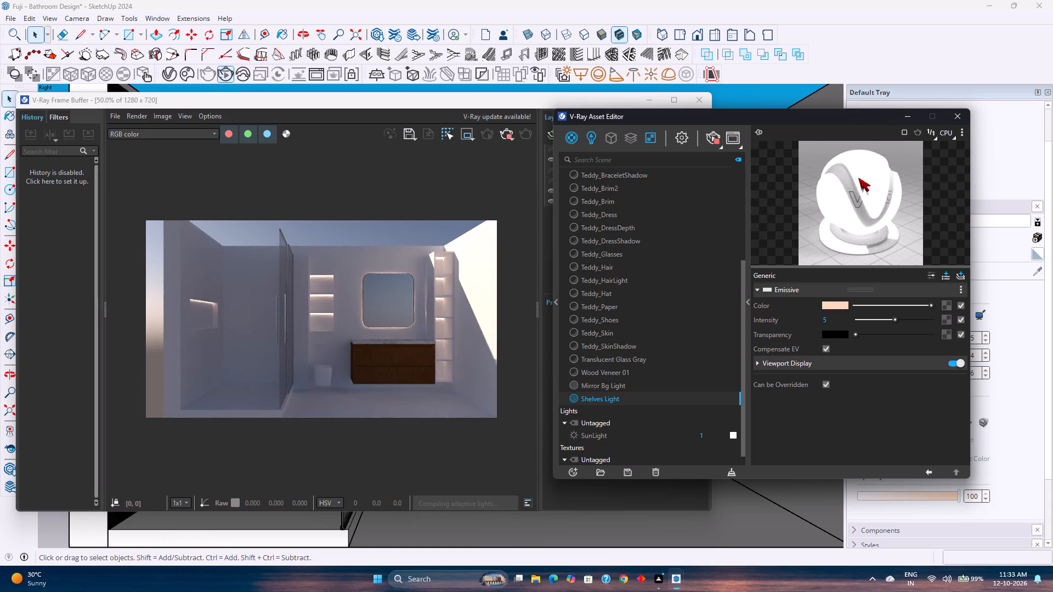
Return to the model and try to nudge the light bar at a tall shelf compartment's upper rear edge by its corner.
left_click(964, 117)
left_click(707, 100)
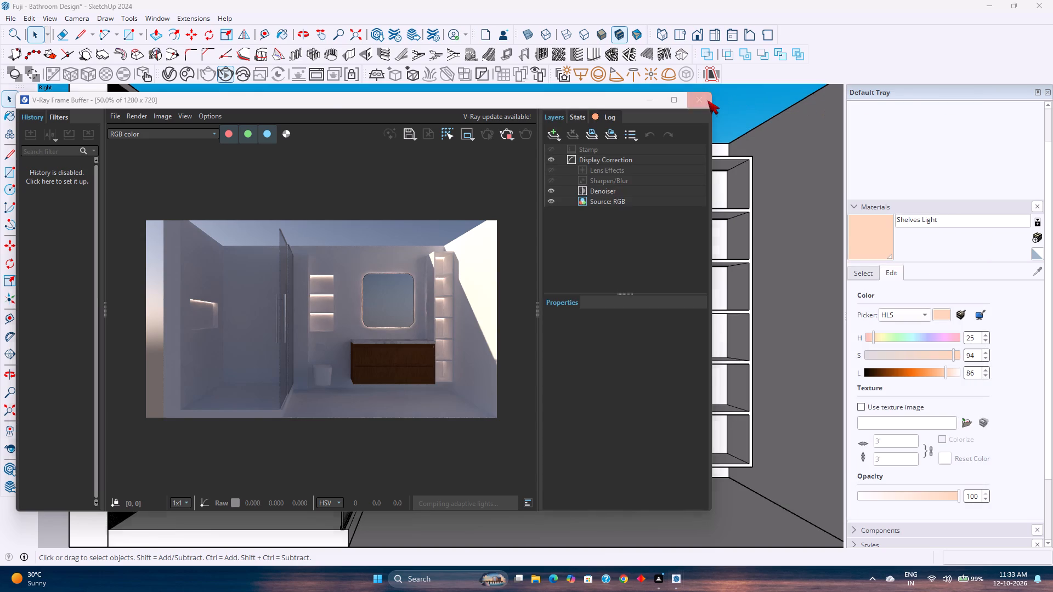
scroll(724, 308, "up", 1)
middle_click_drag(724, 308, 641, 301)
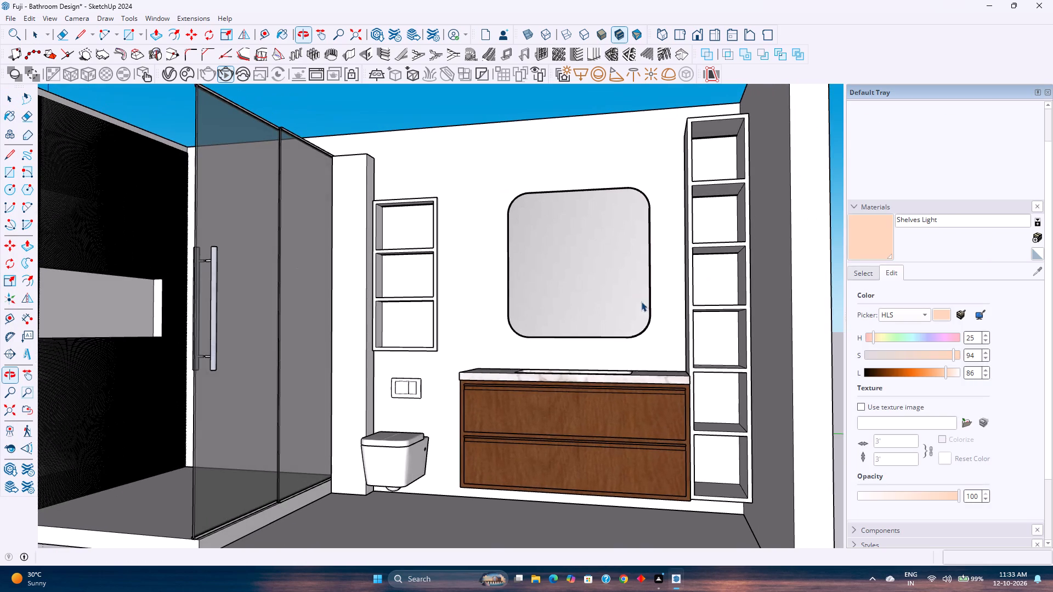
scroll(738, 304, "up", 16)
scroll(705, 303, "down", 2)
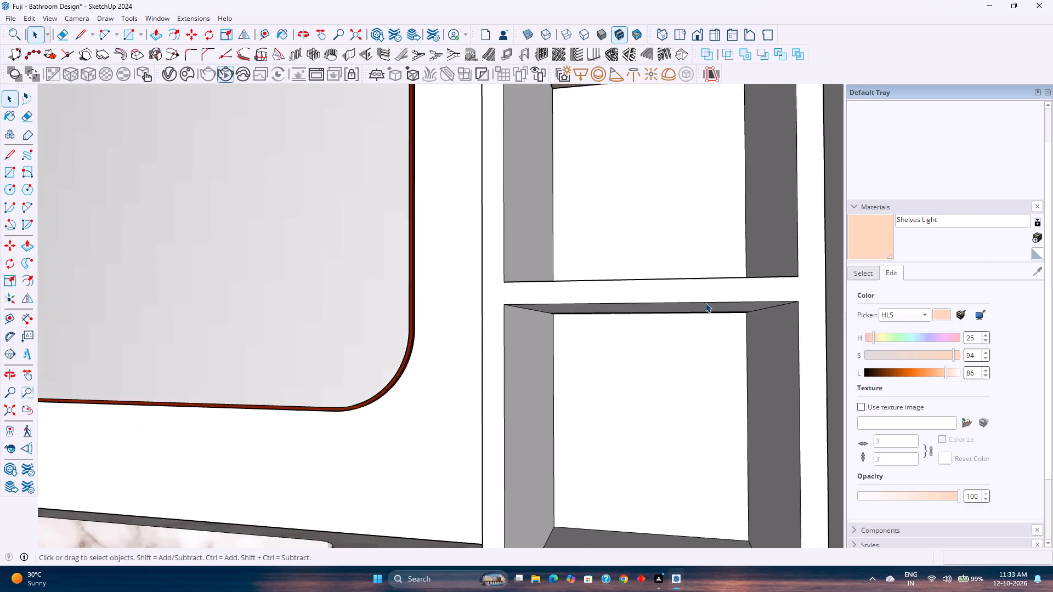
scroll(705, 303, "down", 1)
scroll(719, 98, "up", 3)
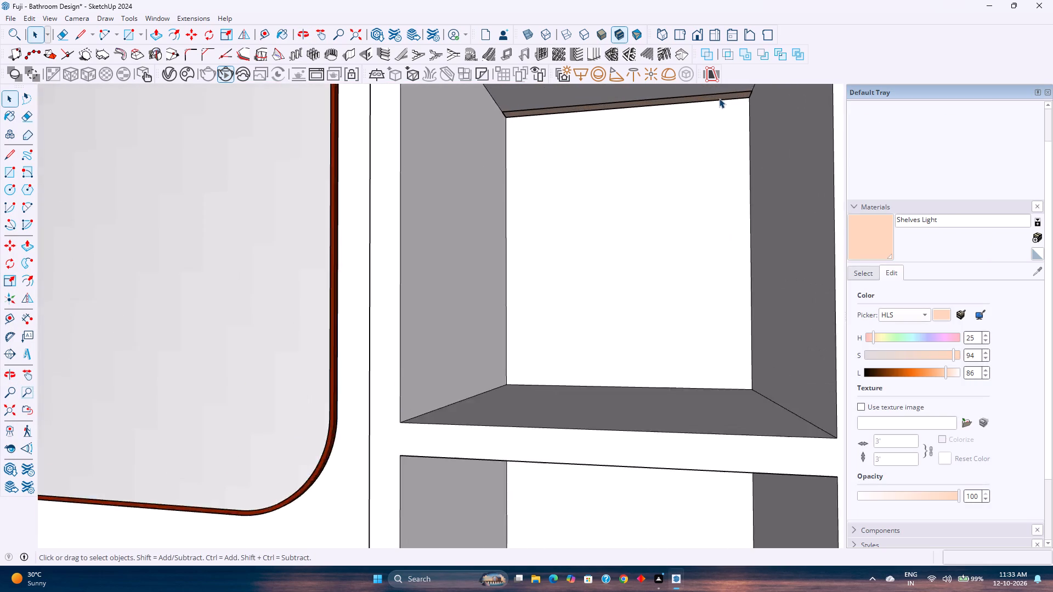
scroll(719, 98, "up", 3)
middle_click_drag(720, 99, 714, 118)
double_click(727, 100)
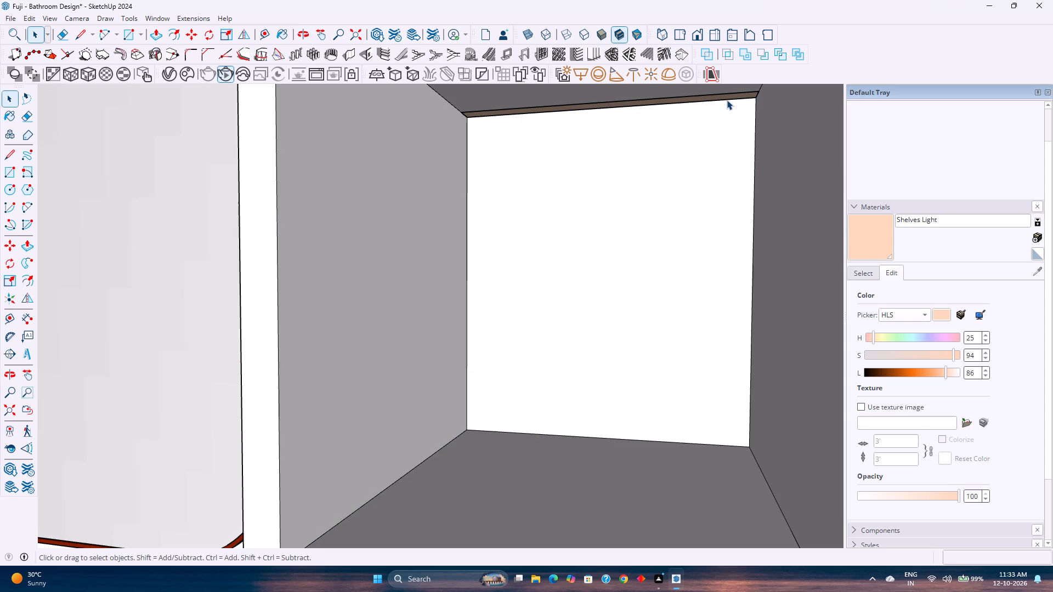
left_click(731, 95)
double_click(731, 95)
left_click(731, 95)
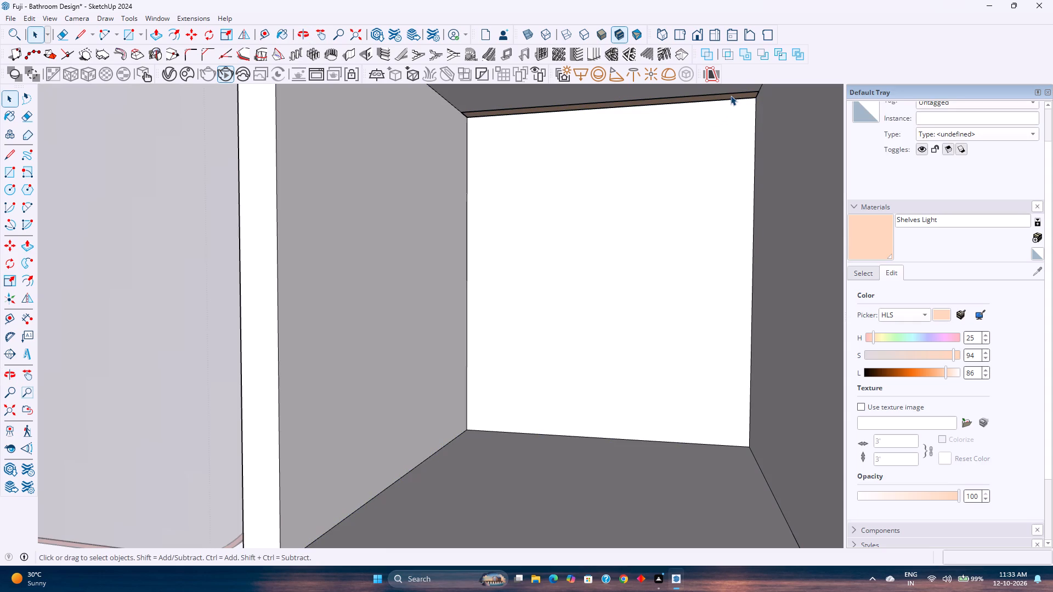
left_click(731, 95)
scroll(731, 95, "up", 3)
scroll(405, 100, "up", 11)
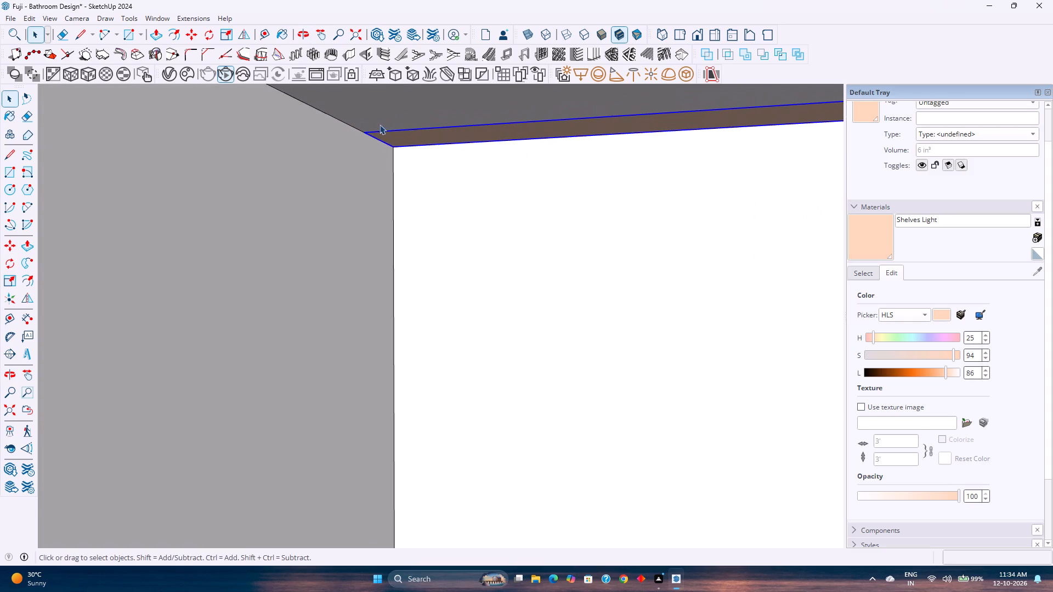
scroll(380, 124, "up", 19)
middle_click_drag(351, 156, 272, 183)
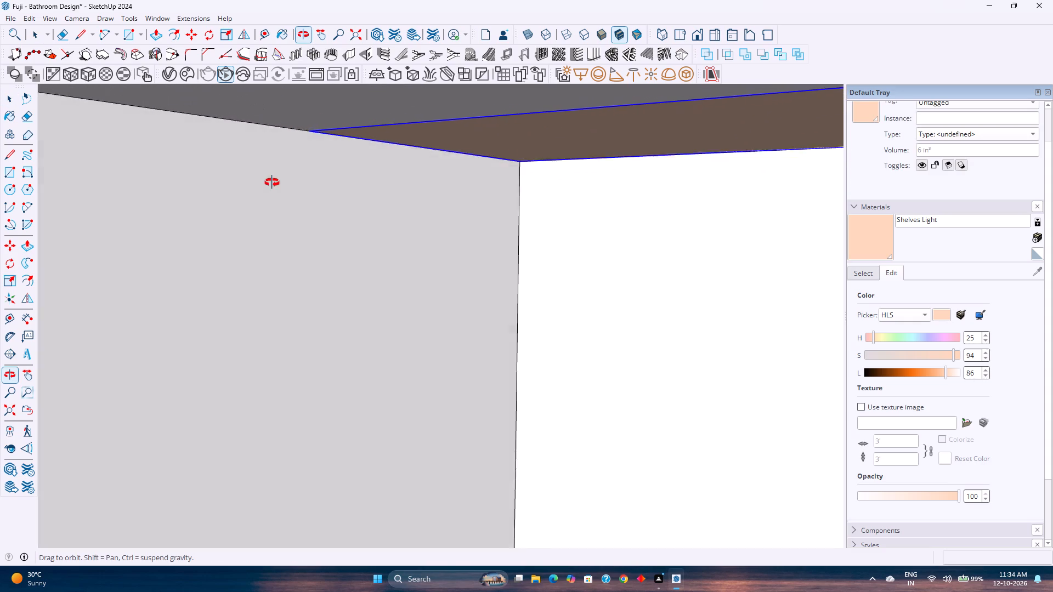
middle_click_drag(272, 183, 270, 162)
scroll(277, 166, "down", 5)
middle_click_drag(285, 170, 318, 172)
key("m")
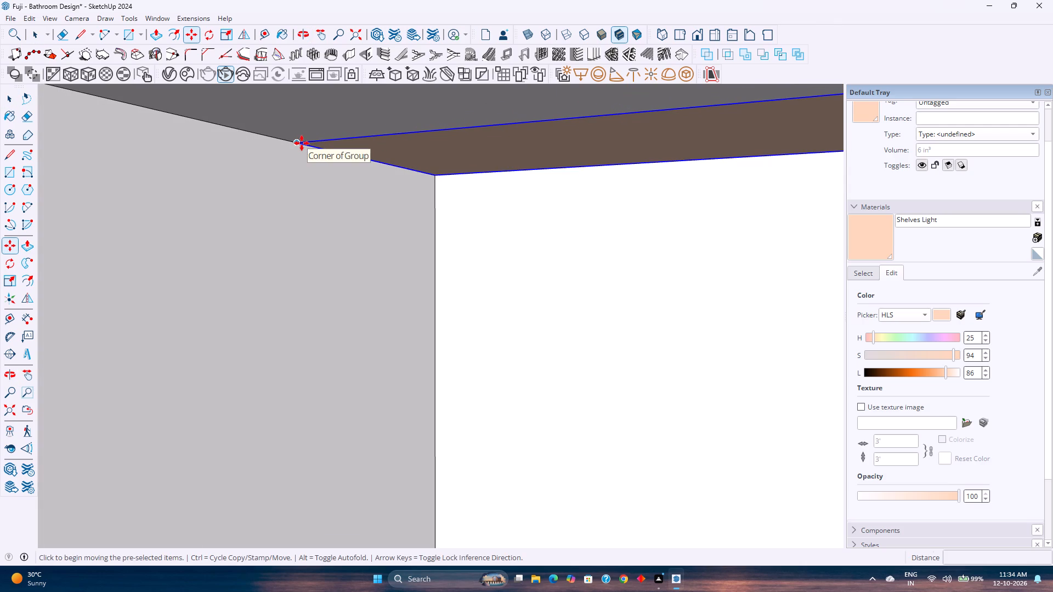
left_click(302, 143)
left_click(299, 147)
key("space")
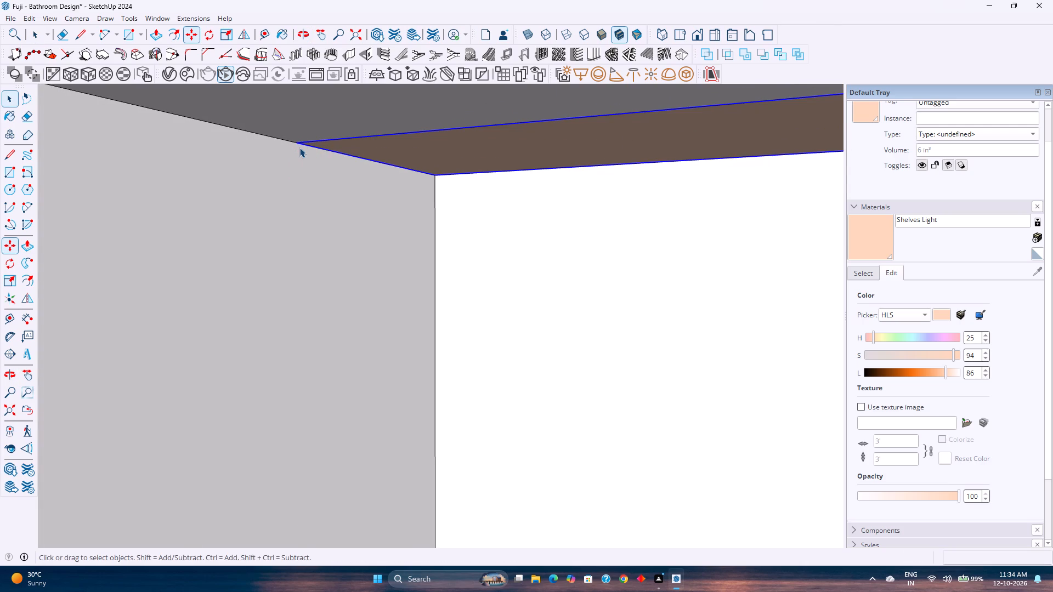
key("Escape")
Frame the whole bathroom, restart the V-Ray interactive render and inspect the mirror and shelf lighting.
scroll(299, 147, "down", 10)
left_click(7, 414)
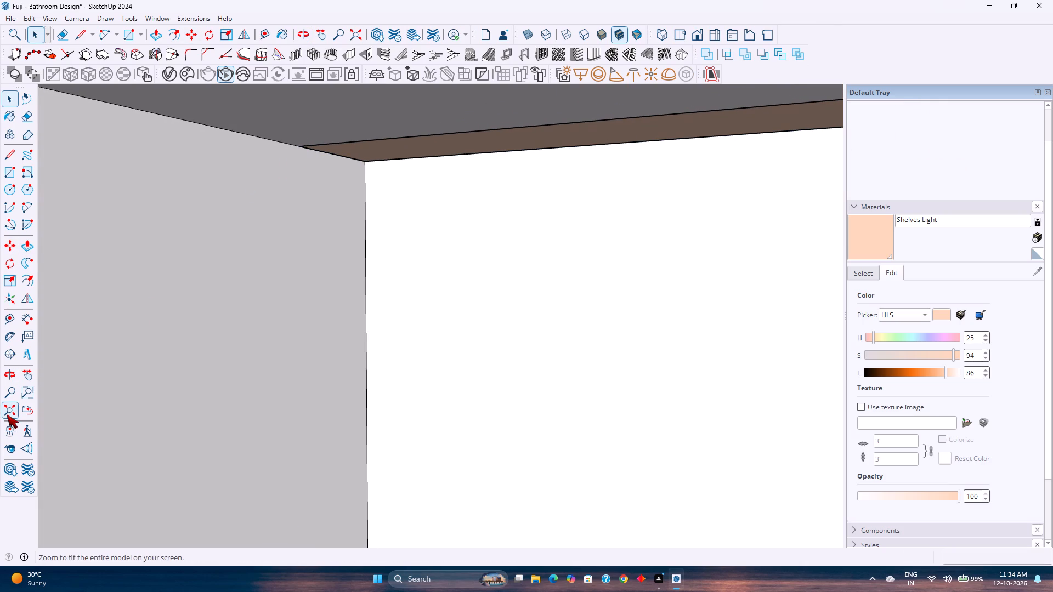
middle_click_drag(465, 287, 548, 231)
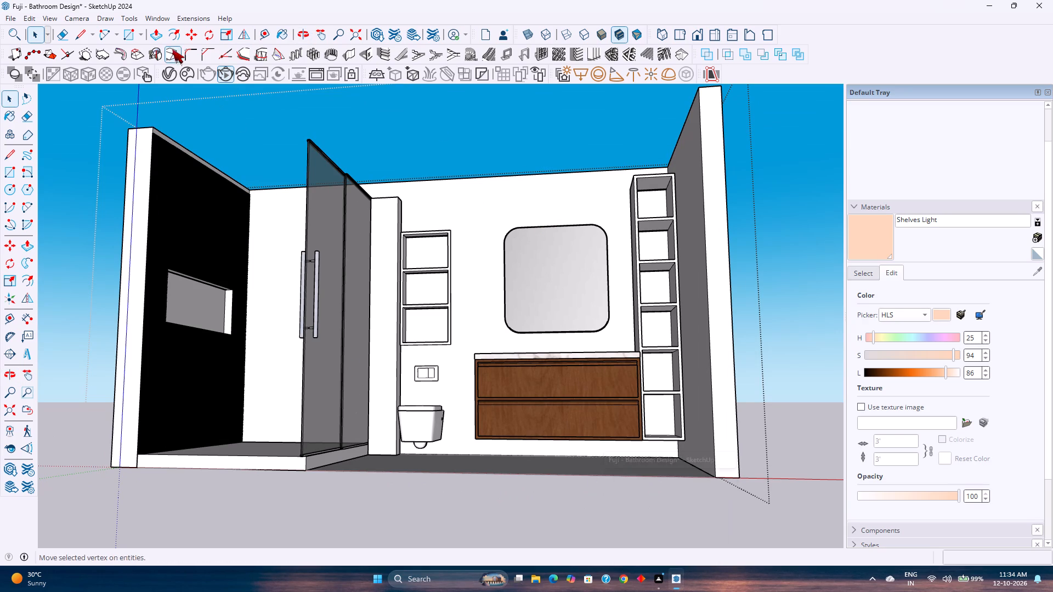
double_click(225, 74)
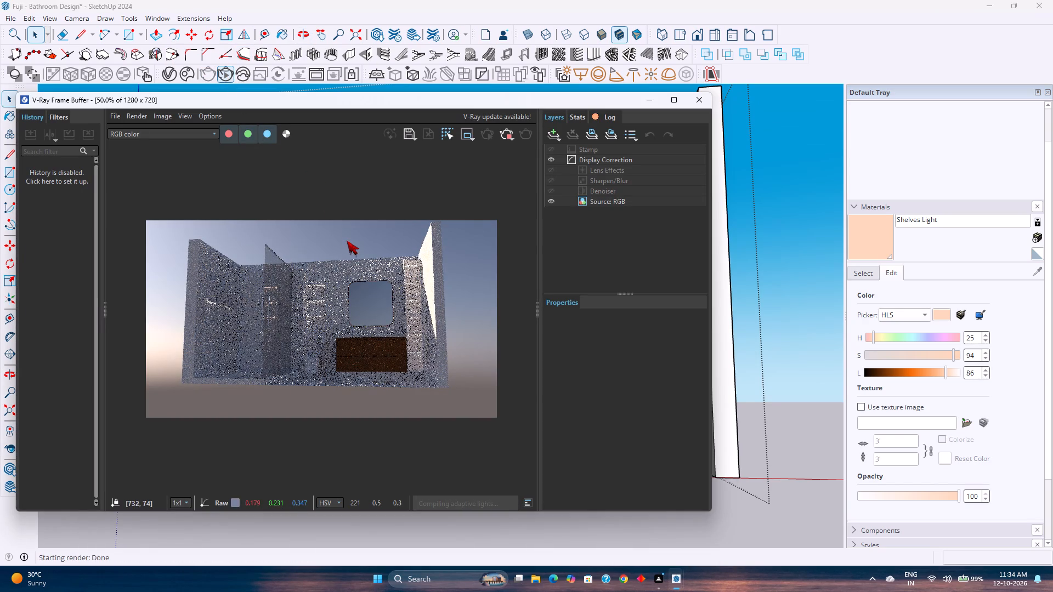
scroll(408, 309, "up", 2)
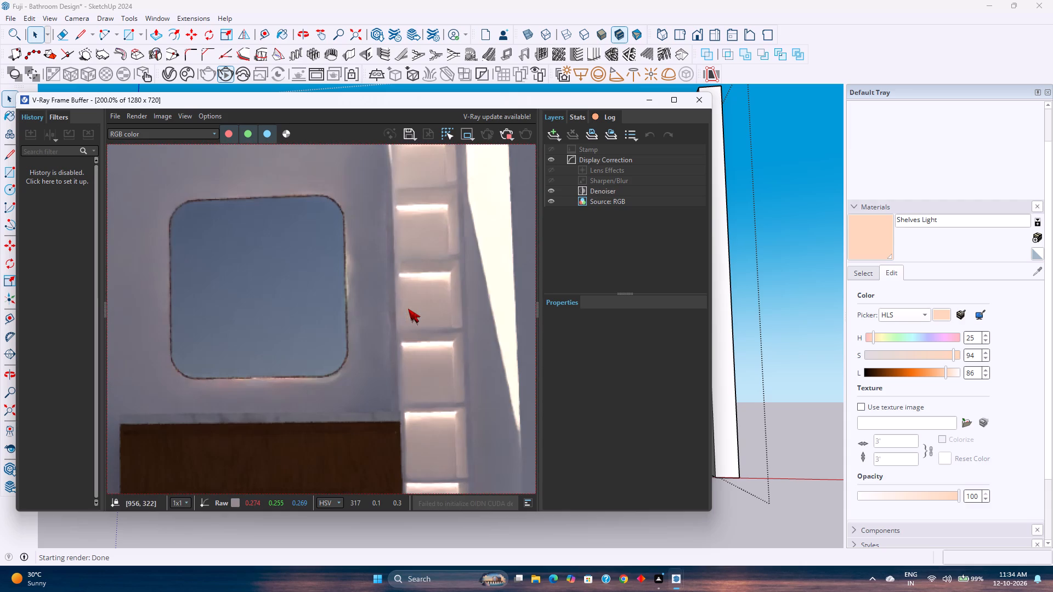
scroll(408, 309, "down", 1)
scroll(353, 314, "down", 1)
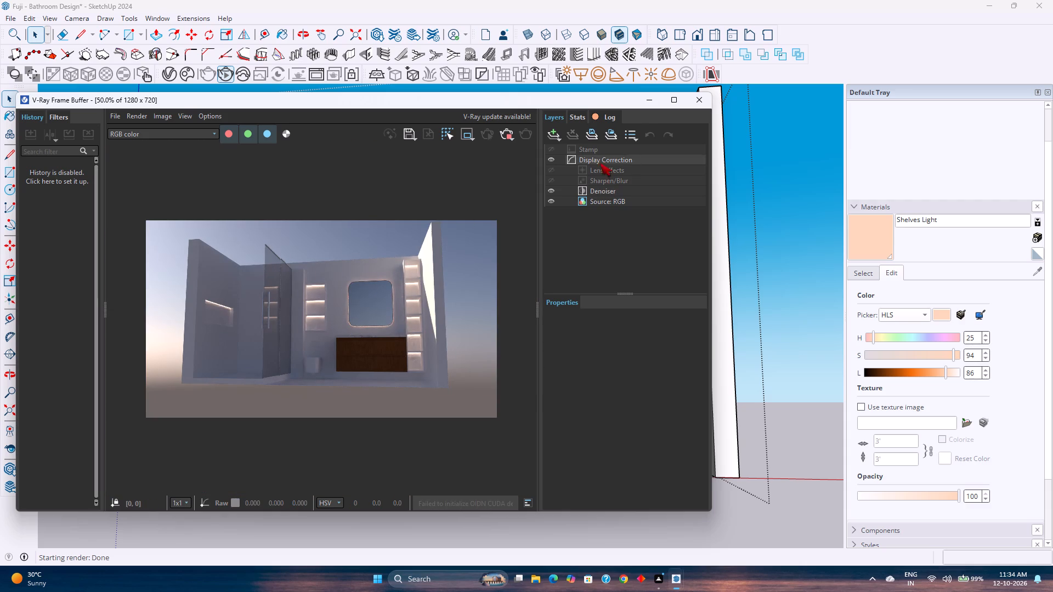
left_click(703, 97)
Set the Shelves Light material's emissive intensity to 10 in the V-Ray Asset Editor.
left_click(171, 74)
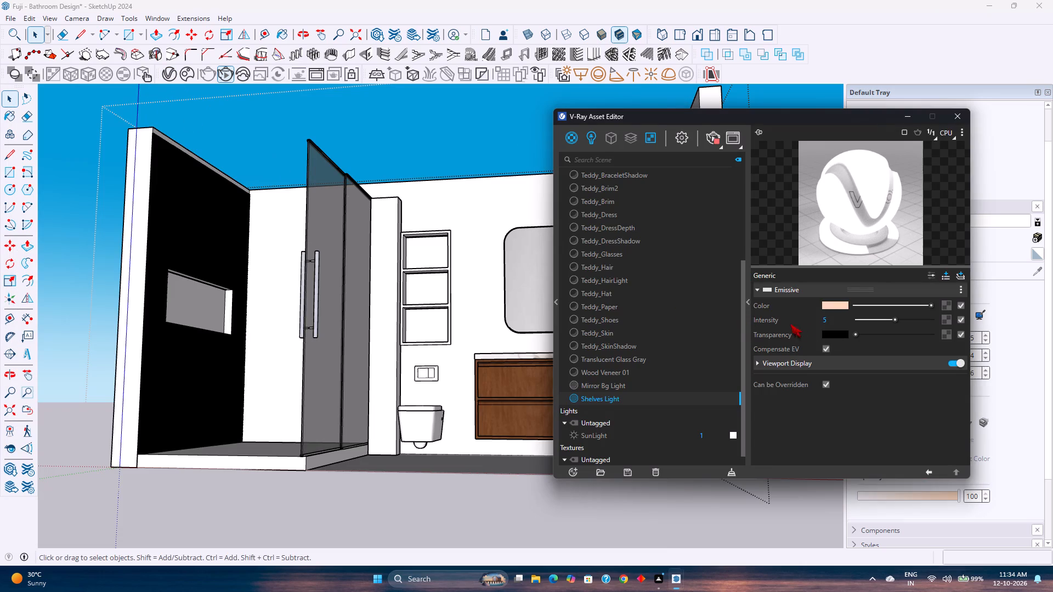
double_click(827, 324)
type("10")
key("Return")
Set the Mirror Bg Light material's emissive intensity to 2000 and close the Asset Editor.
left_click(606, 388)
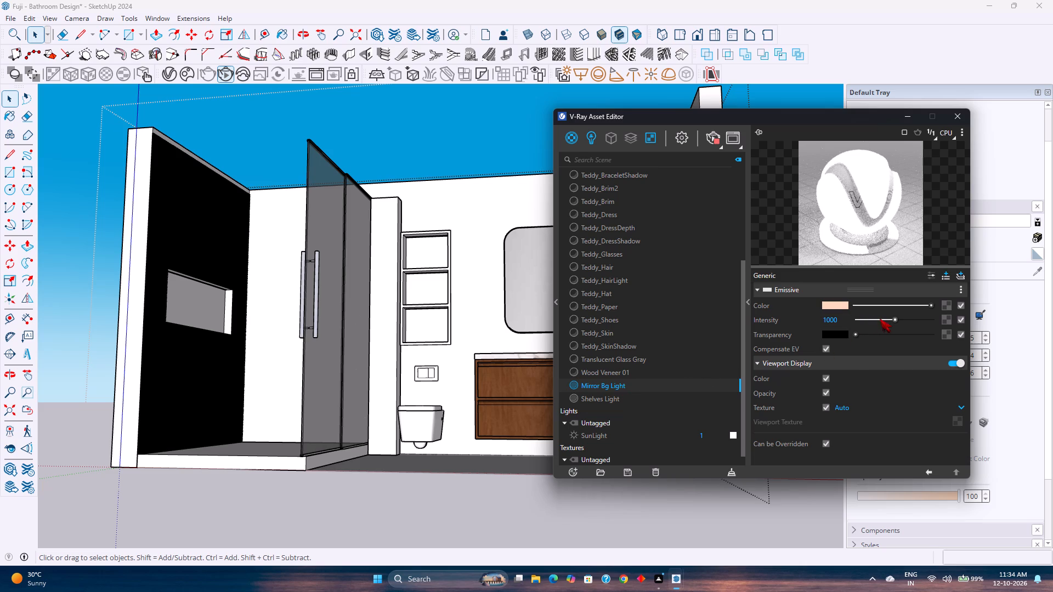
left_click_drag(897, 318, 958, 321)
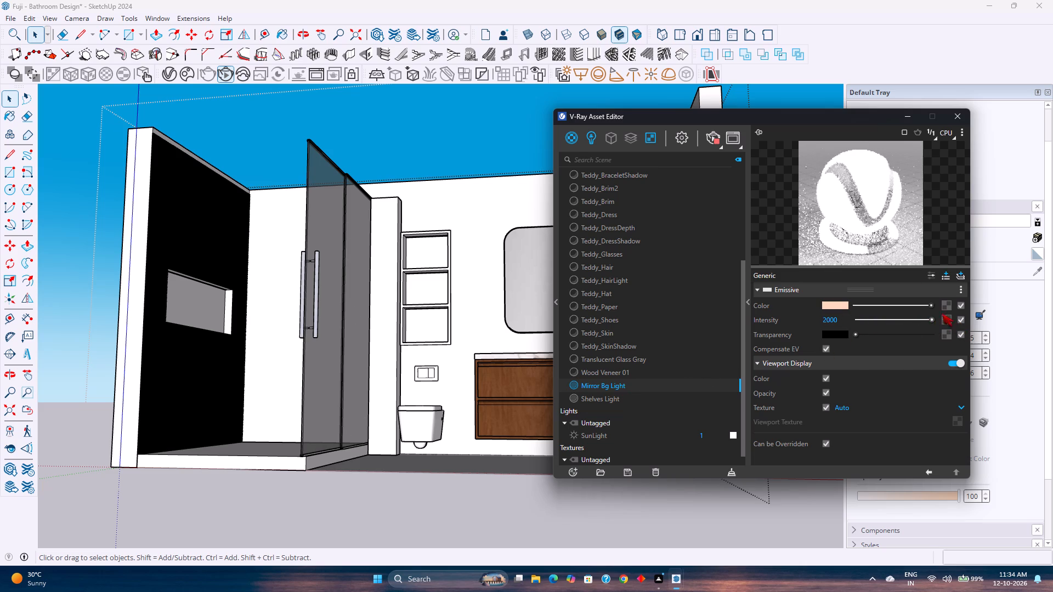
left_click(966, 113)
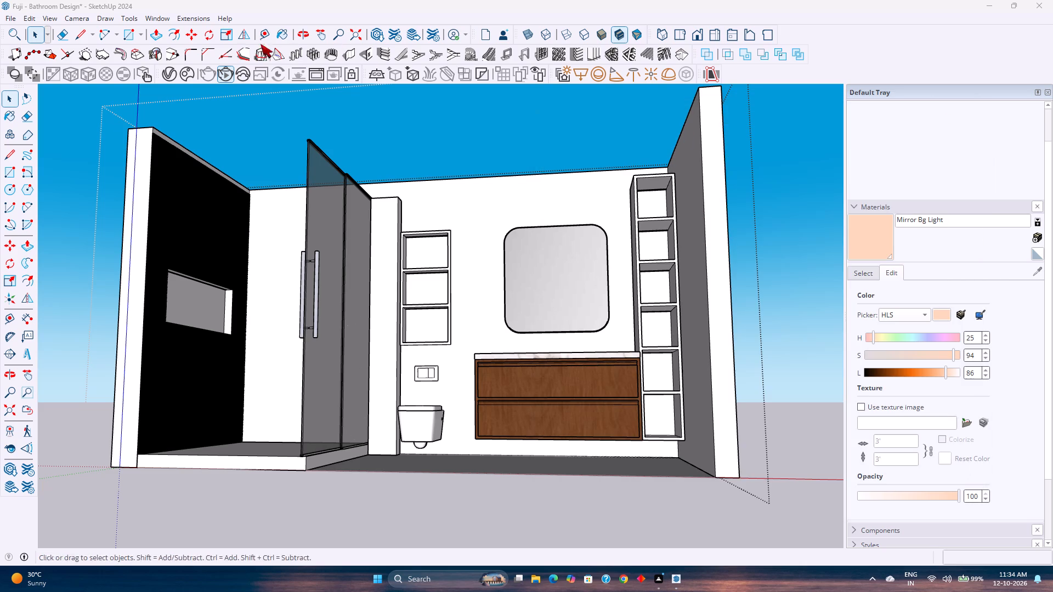
Restart the V-Ray interactive render and examine the glow around the mirror's edges up close.
double_click(221, 73)
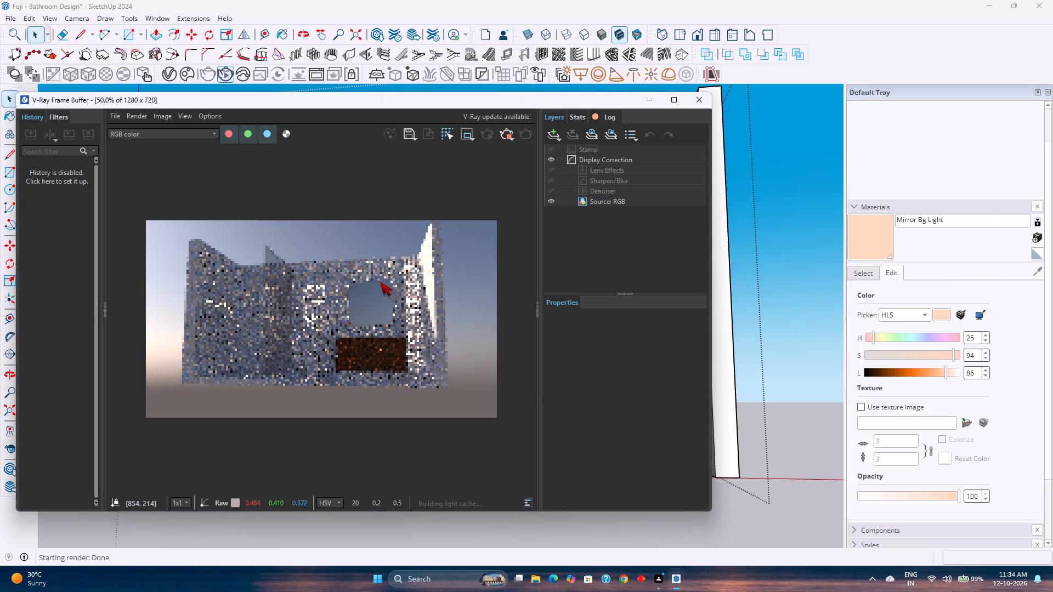
scroll(392, 325, "up", 1)
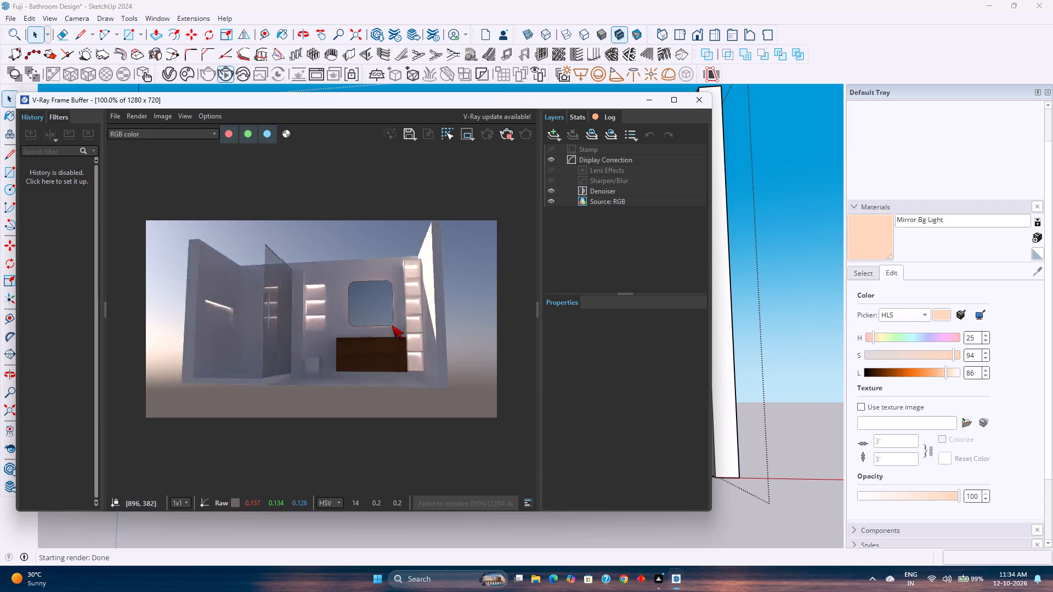
scroll(390, 324, "up", 2)
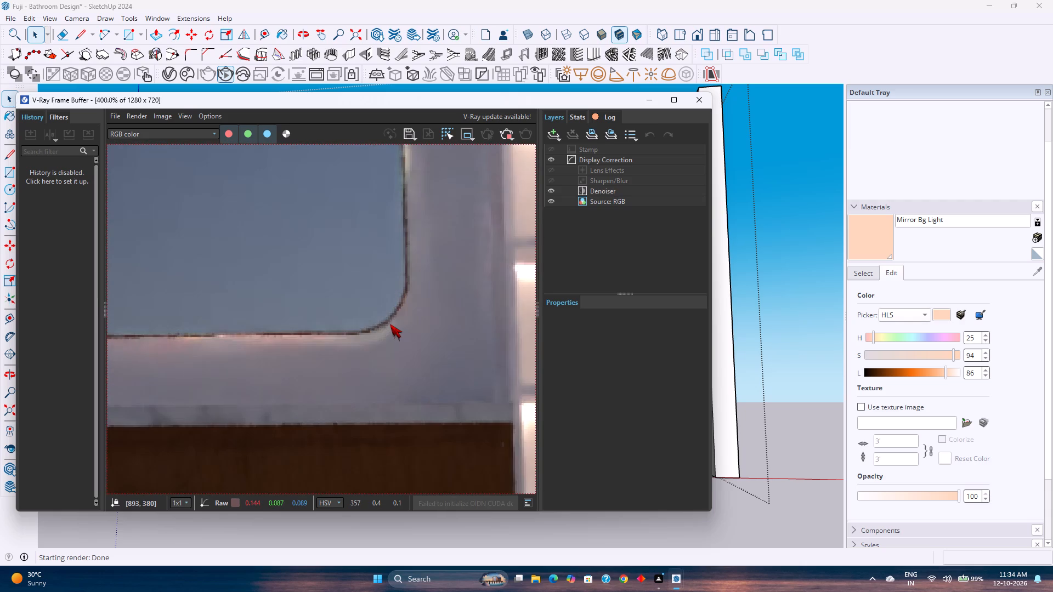
scroll(388, 324, "down", 2)
middle_click_drag(386, 325, 421, 367)
middle_click_drag(406, 325, 408, 332)
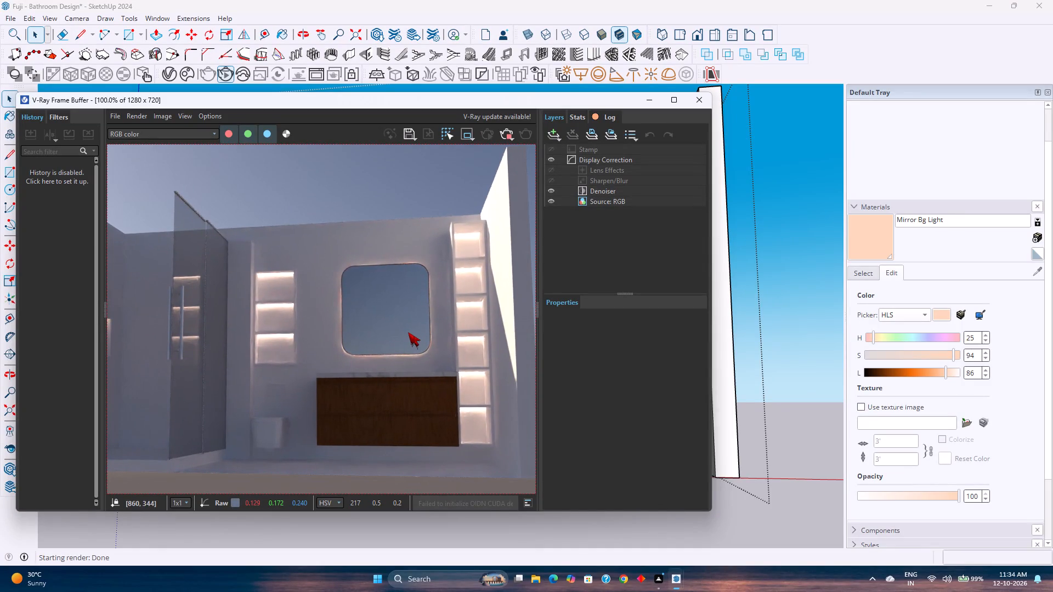
scroll(387, 329, "down", 2)
scroll(387, 329, "up", 1)
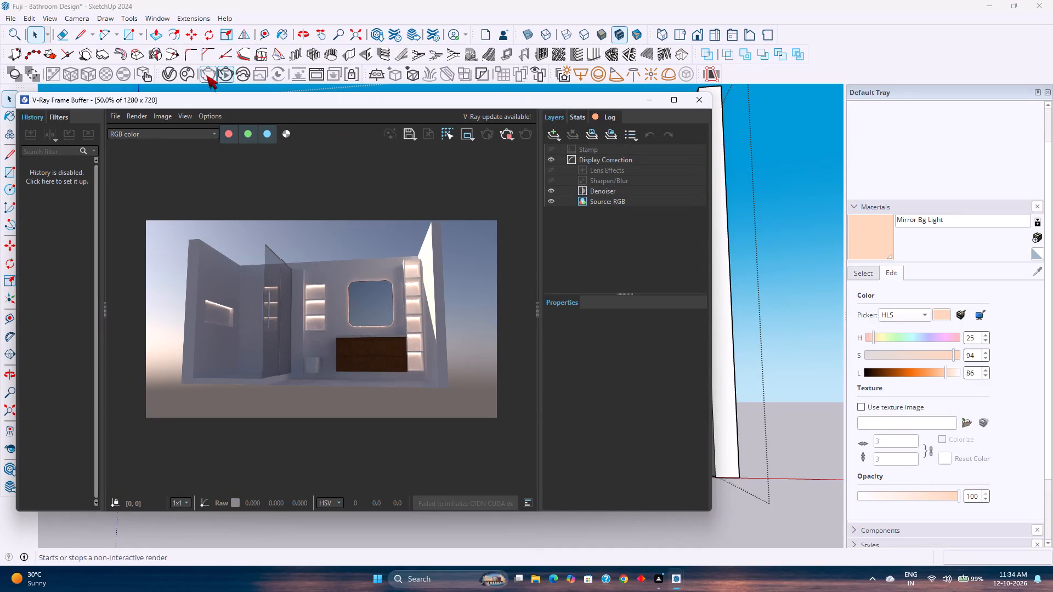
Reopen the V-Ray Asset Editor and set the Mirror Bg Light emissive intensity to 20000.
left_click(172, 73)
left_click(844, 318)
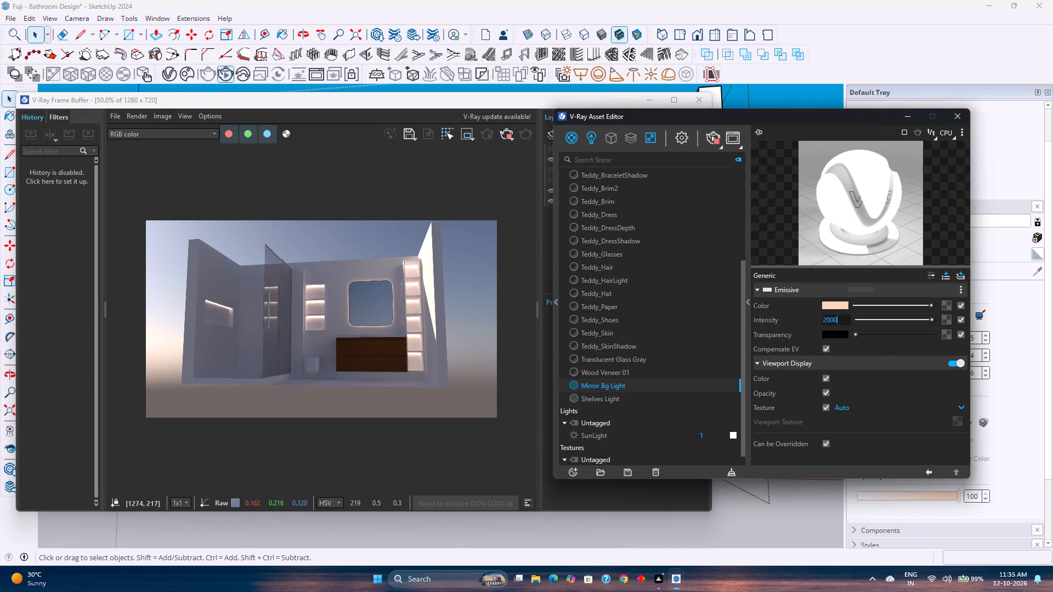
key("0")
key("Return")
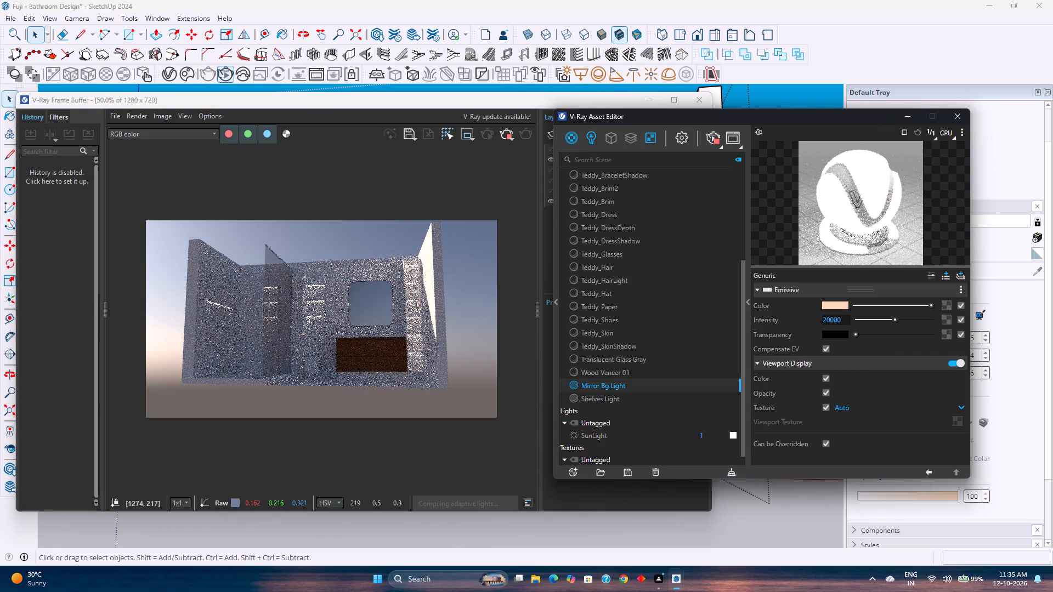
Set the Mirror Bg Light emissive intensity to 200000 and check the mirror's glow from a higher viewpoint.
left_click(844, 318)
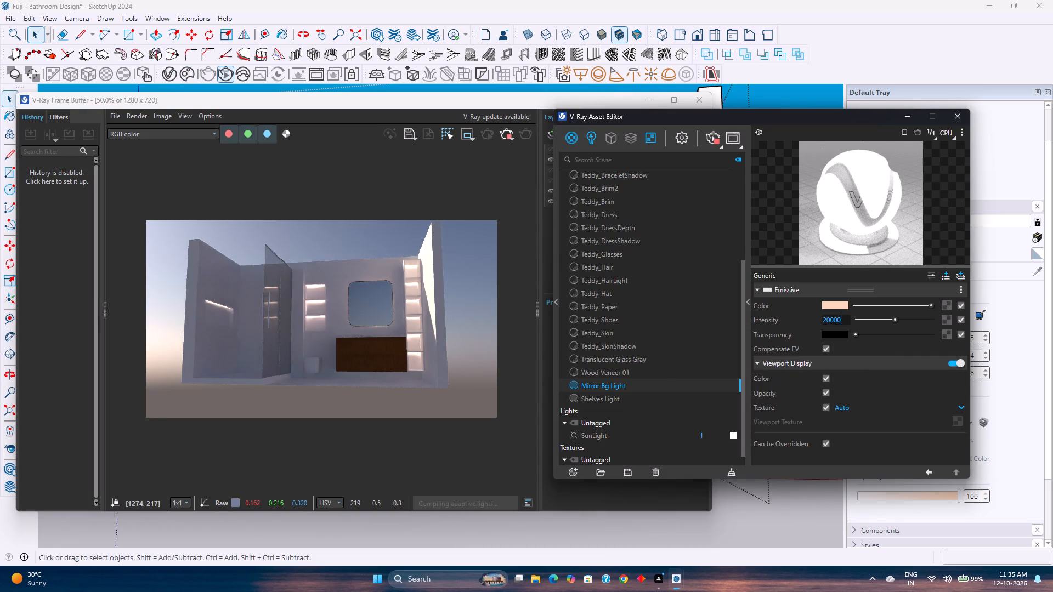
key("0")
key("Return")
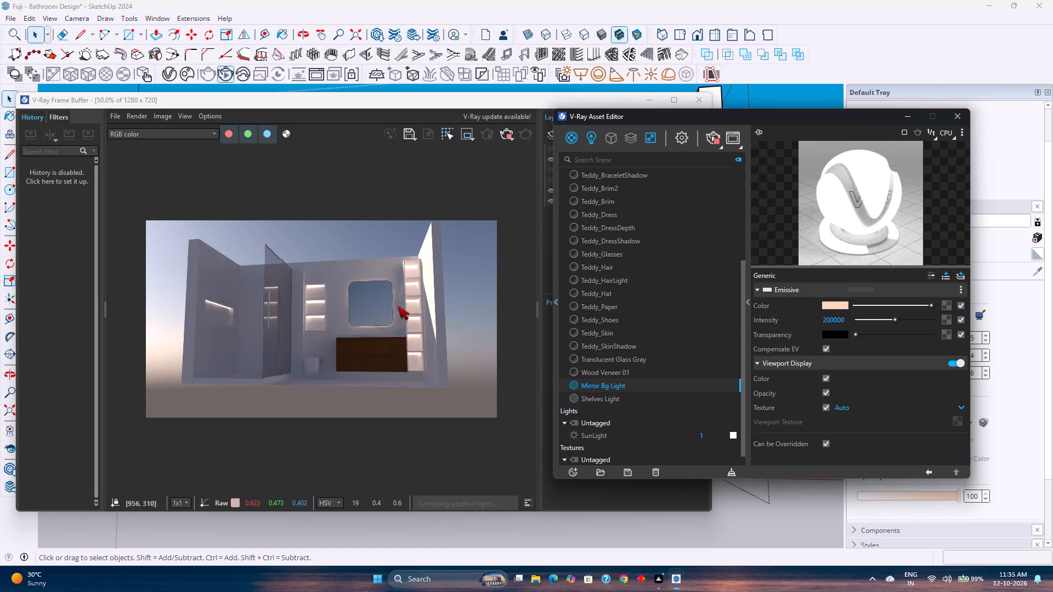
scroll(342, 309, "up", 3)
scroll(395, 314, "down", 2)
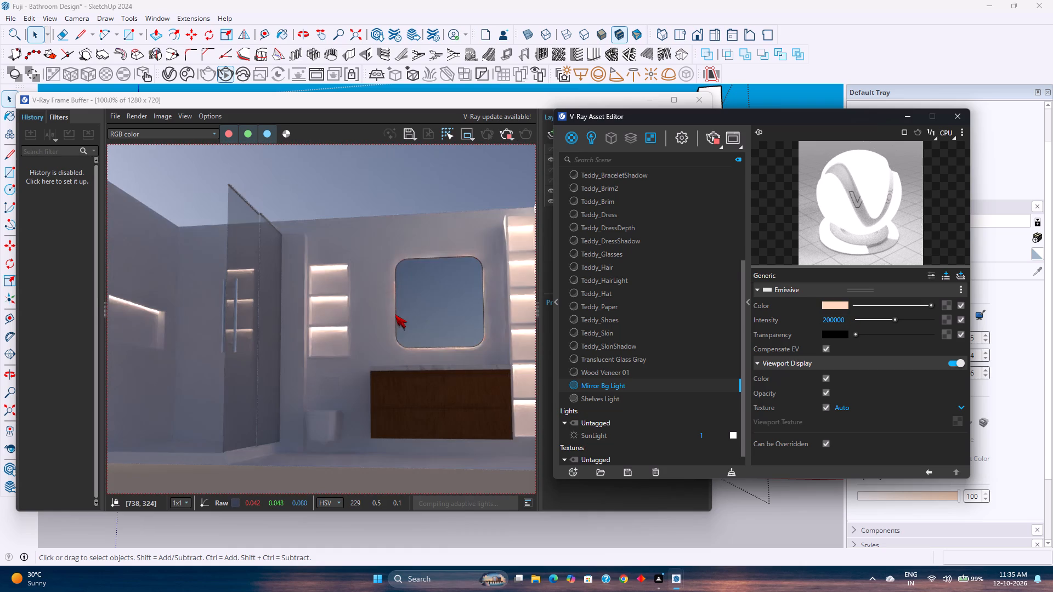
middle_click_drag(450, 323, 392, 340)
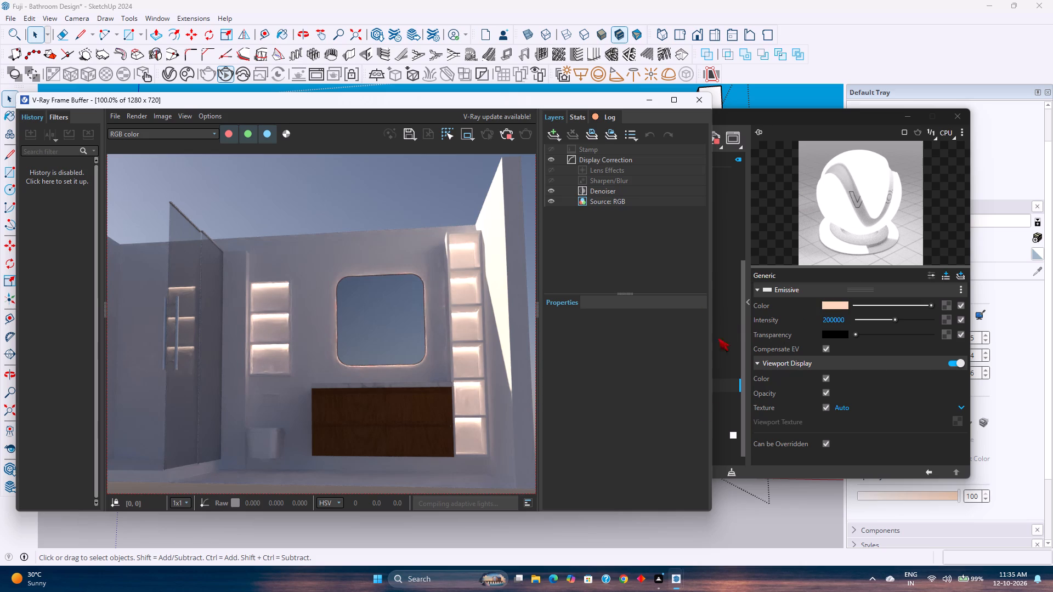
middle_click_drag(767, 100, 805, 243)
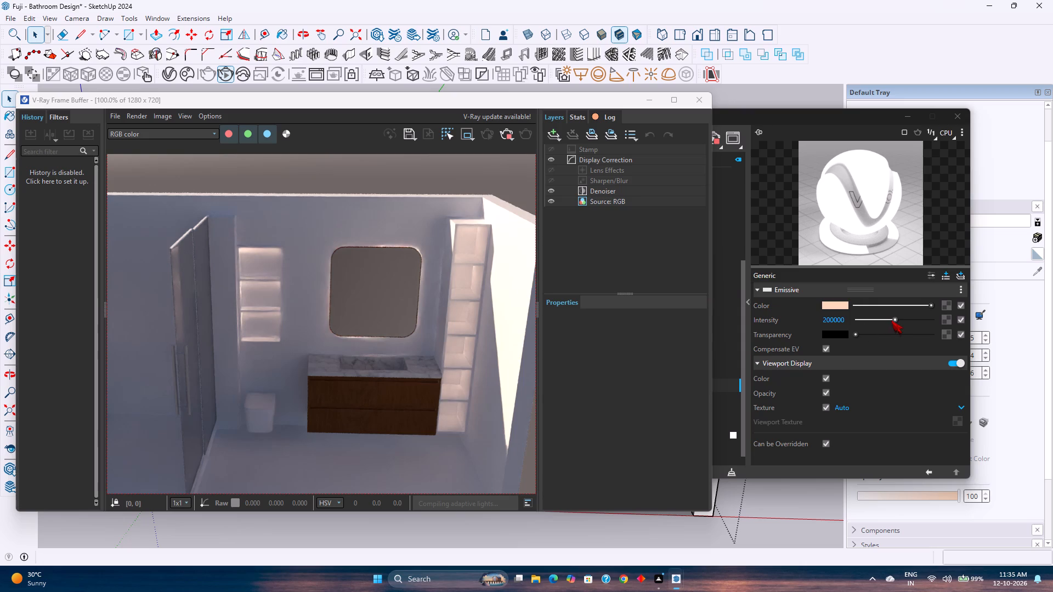
Raise the Mirror Bg Light material's emissive intensity to 4000000.
left_click_drag(893, 320, 939, 323)
left_click(846, 317)
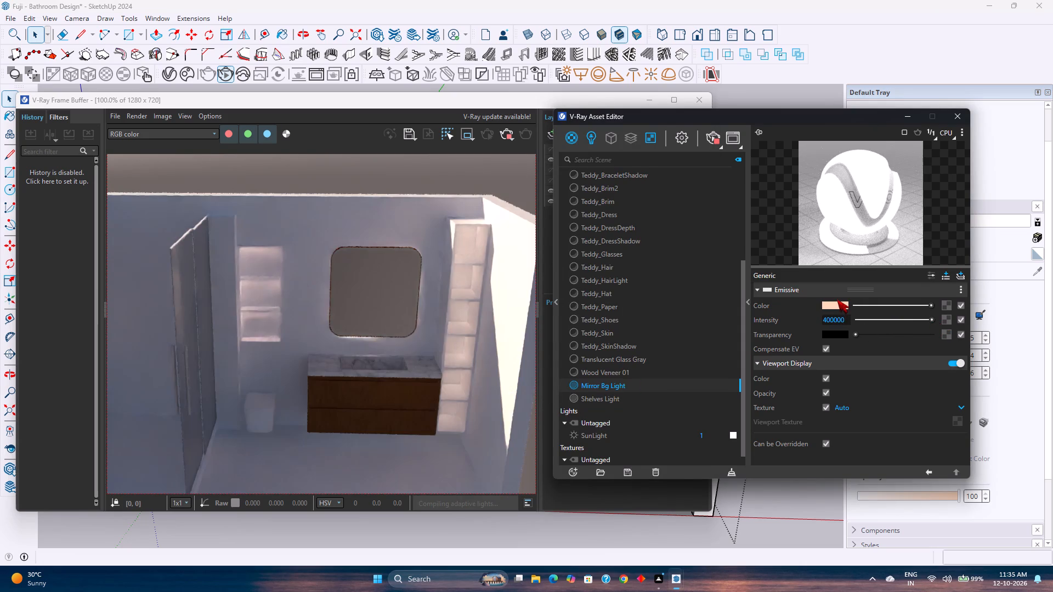
key("0")
key("Return")
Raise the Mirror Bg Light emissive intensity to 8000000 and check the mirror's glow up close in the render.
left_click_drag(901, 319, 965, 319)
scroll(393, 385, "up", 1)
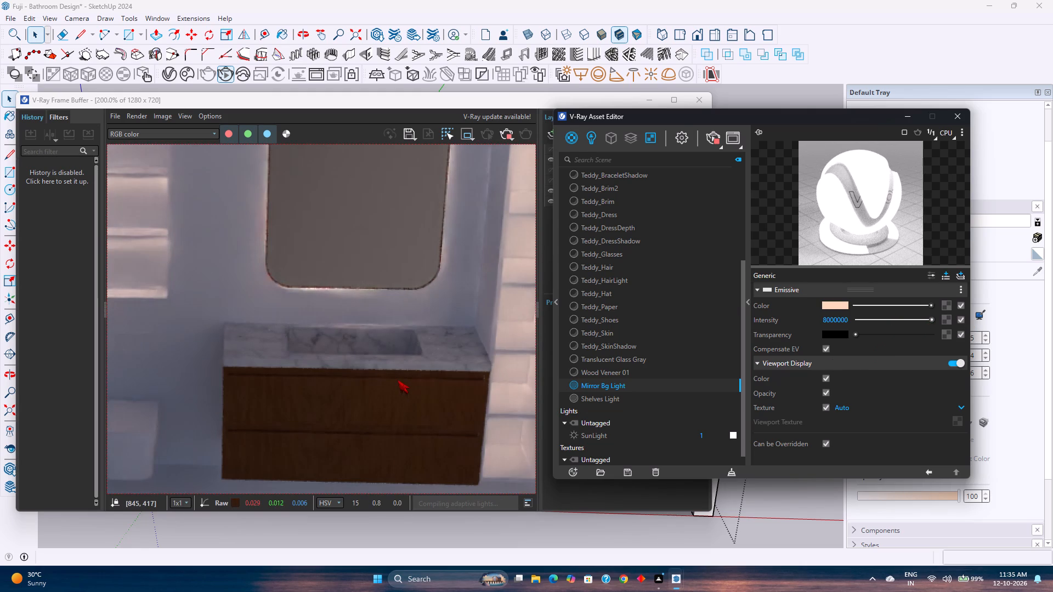
Set the Mirror Bg Light emissive intensity to 100 and check the rendered mirror from a lower viewpoint.
double_click(834, 322)
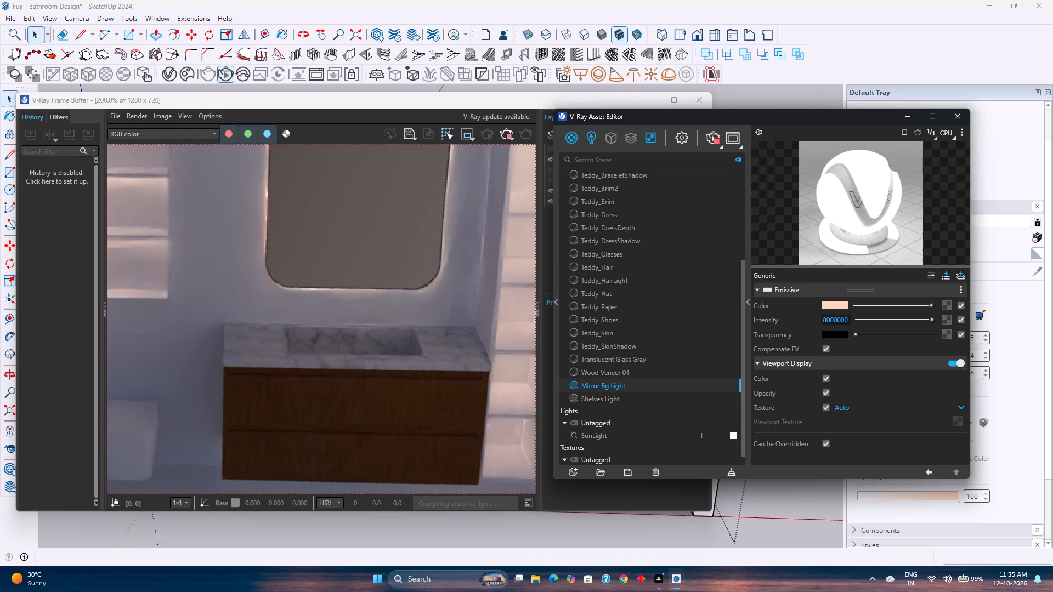
type("100")
key("Return")
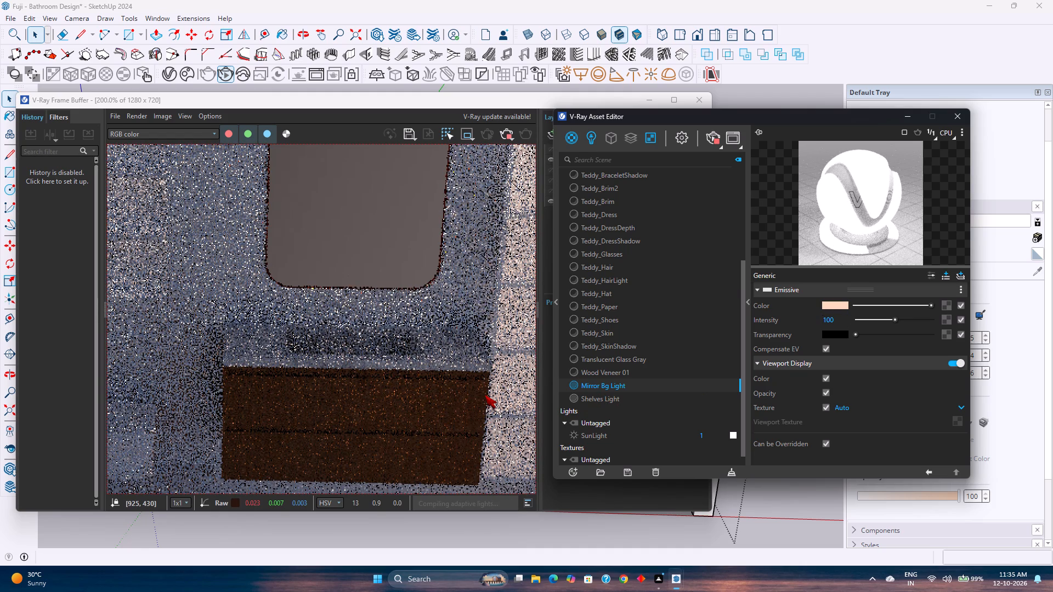
middle_click_drag(686, 533, 675, 504)
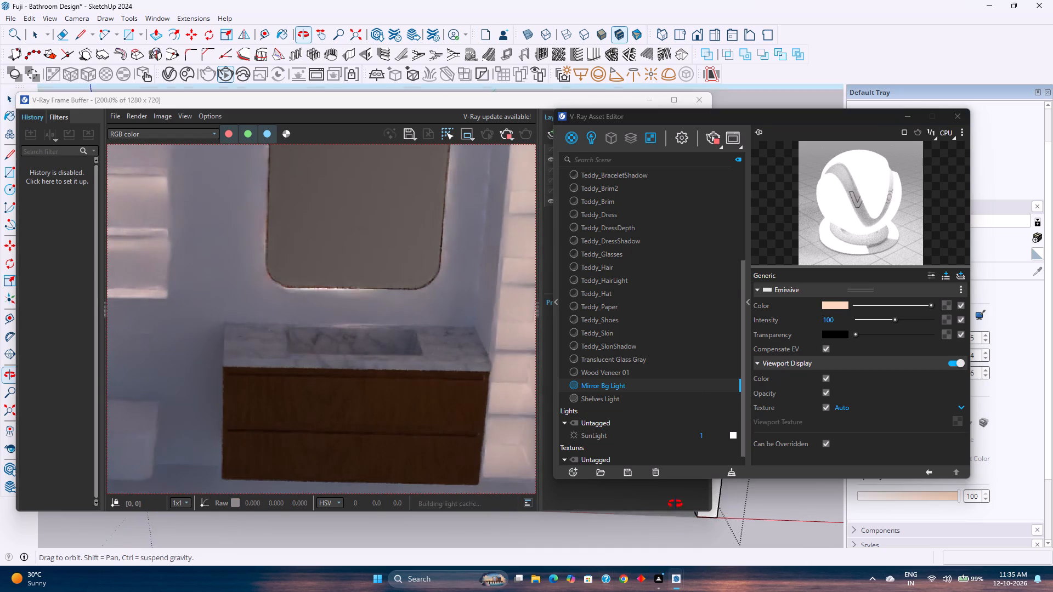
middle_click_drag(675, 504, 670, 492)
middle_click_drag(745, 537, 729, 498)
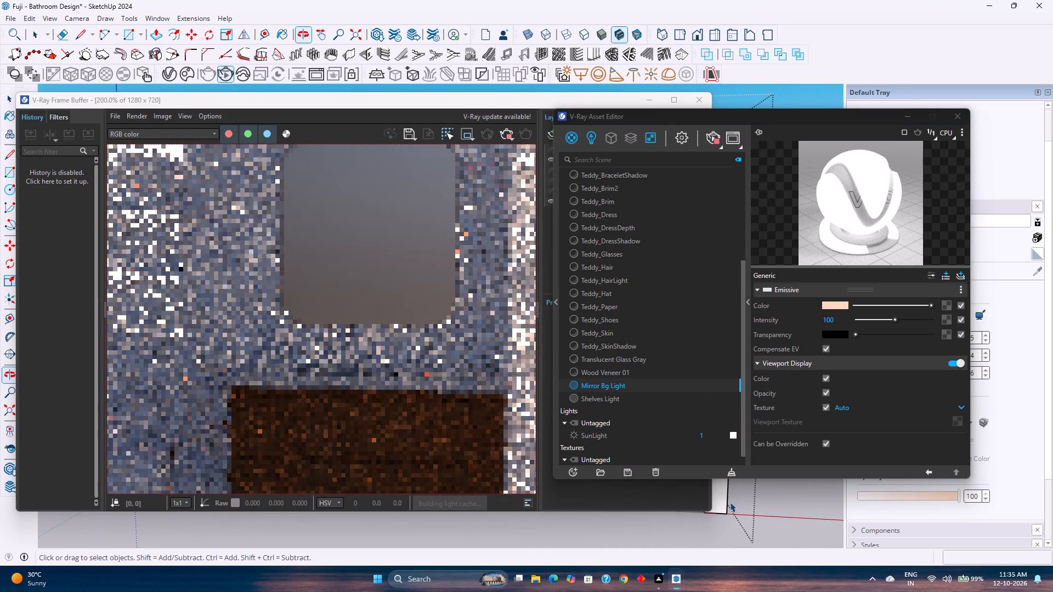
scroll(730, 502, "down", 1)
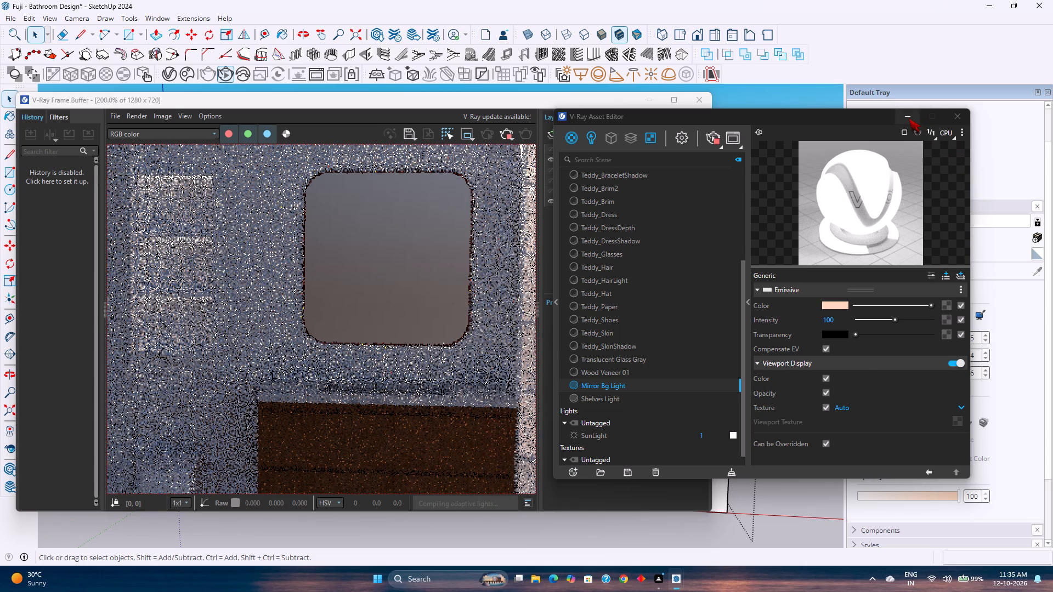
Minimize the V-Ray windows and move the mirror about 6" off the wall along the green axis.
left_click(909, 118)
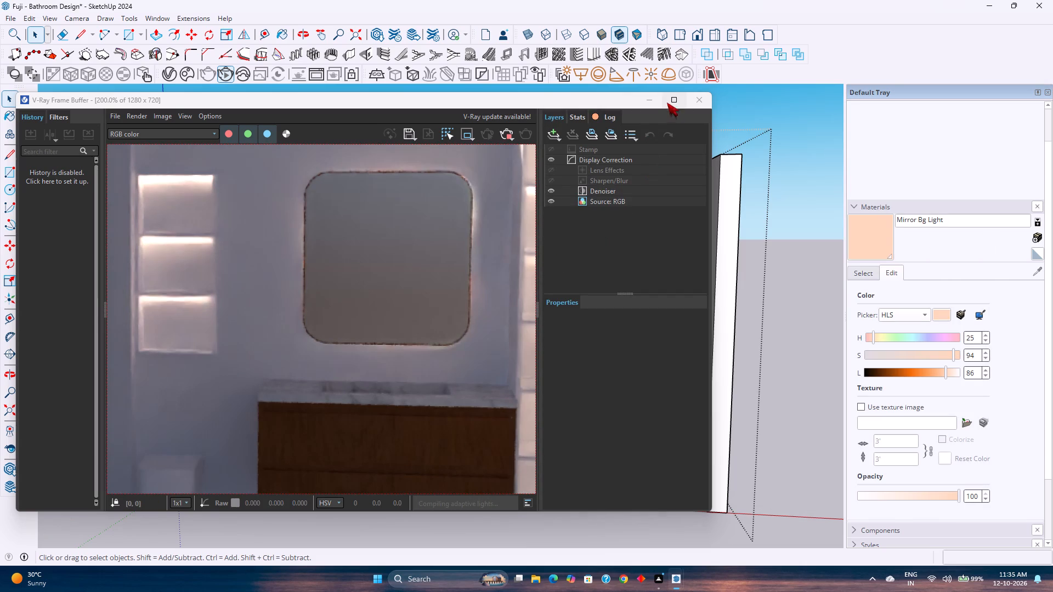
left_click(650, 98)
scroll(493, 243, "up", 2)
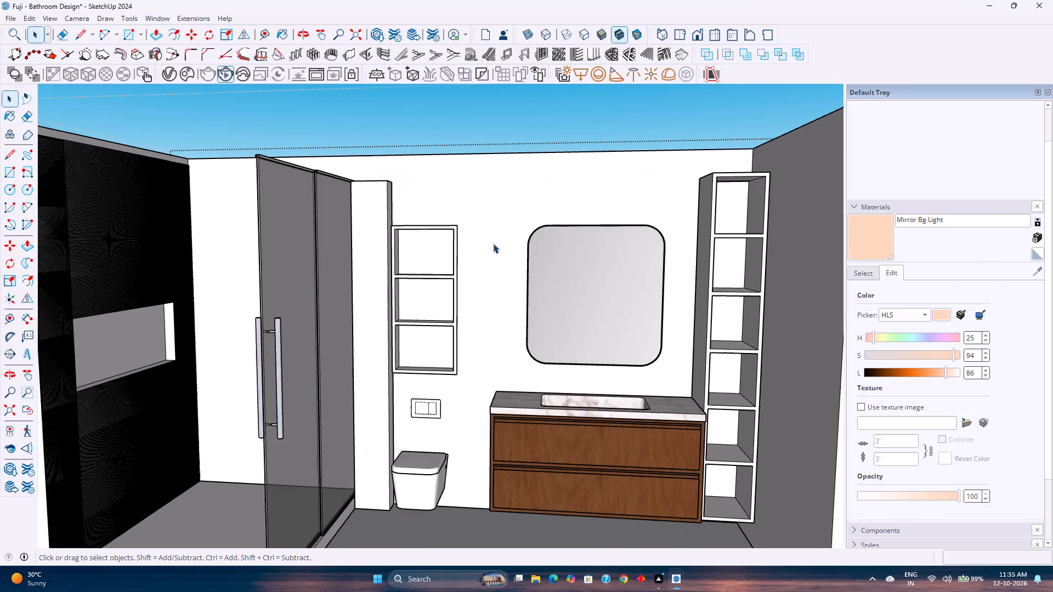
scroll(493, 243, "up", 4)
middle_click_drag(564, 222, 699, 399)
scroll(602, 271, "up", 6)
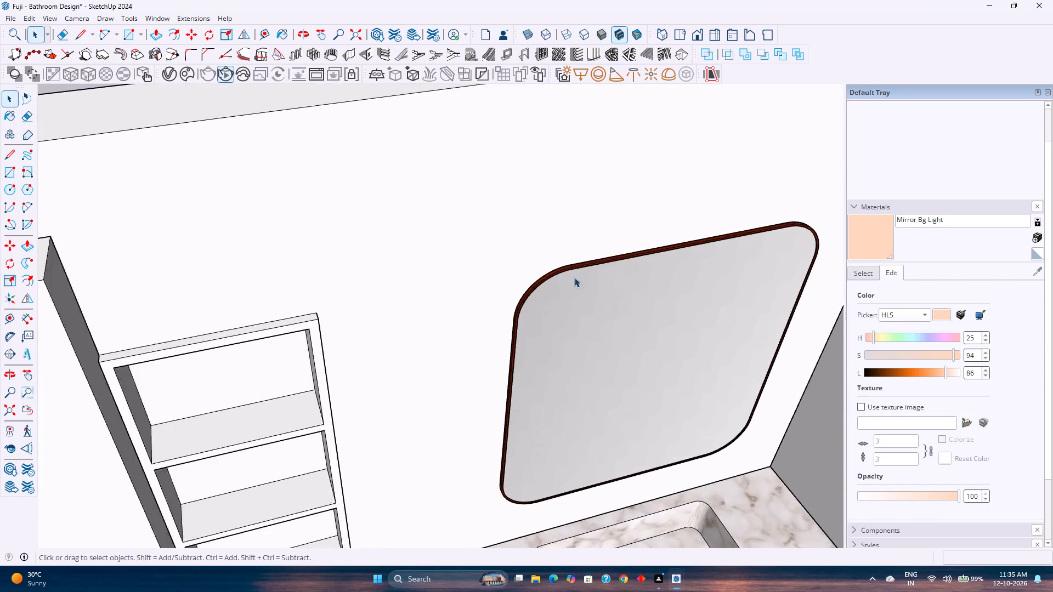
scroll(574, 277, "up", 8)
middle_click_drag(491, 287, 747, 240)
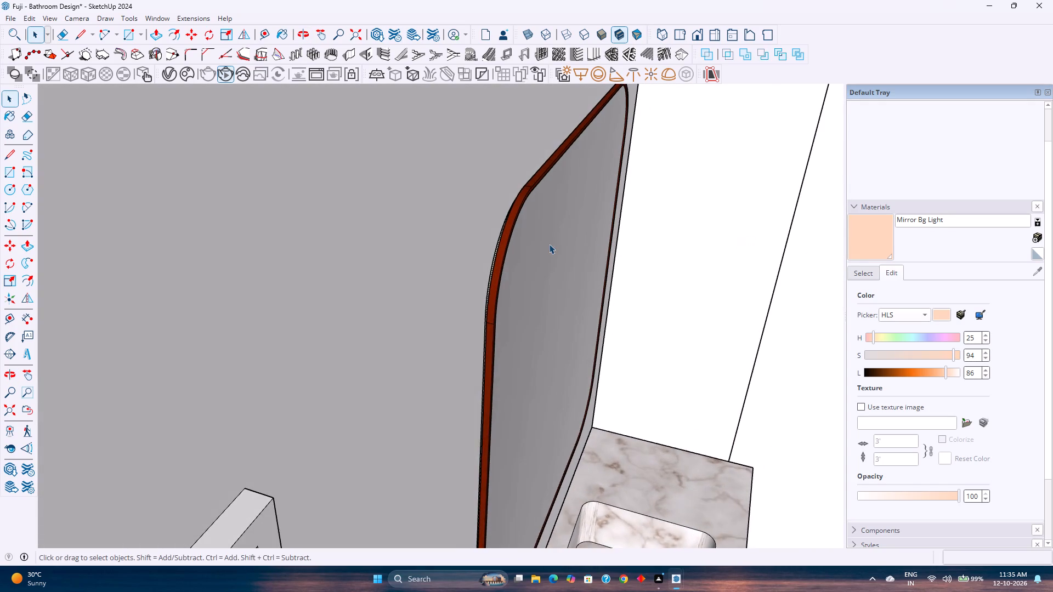
scroll(549, 244, "up", 2)
scroll(492, 251, "up", 2)
middle_click_drag(492, 251, 581, 238)
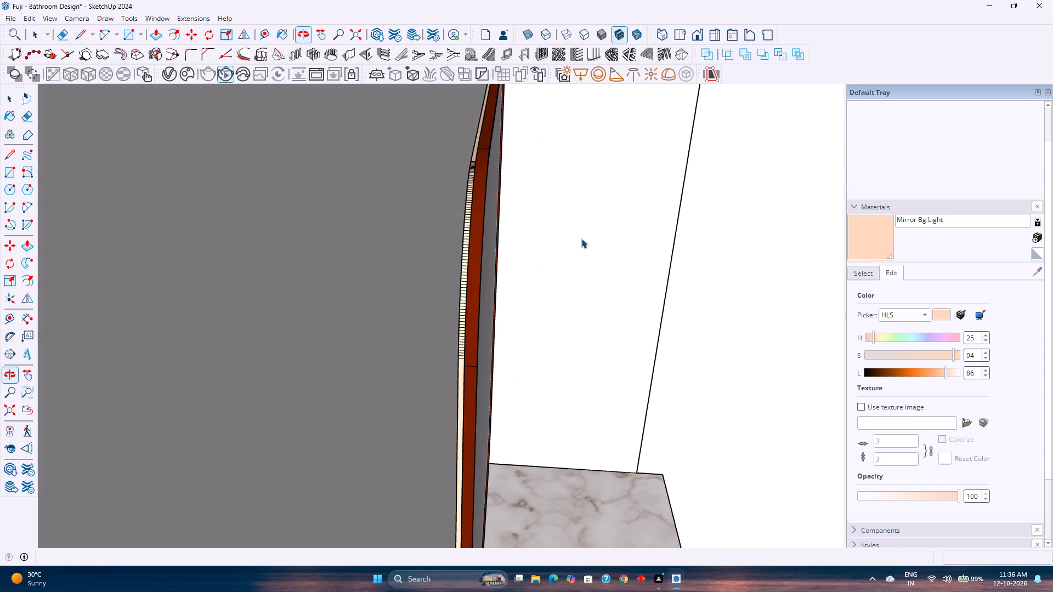
scroll(491, 229, "up", 2)
left_click(473, 233)
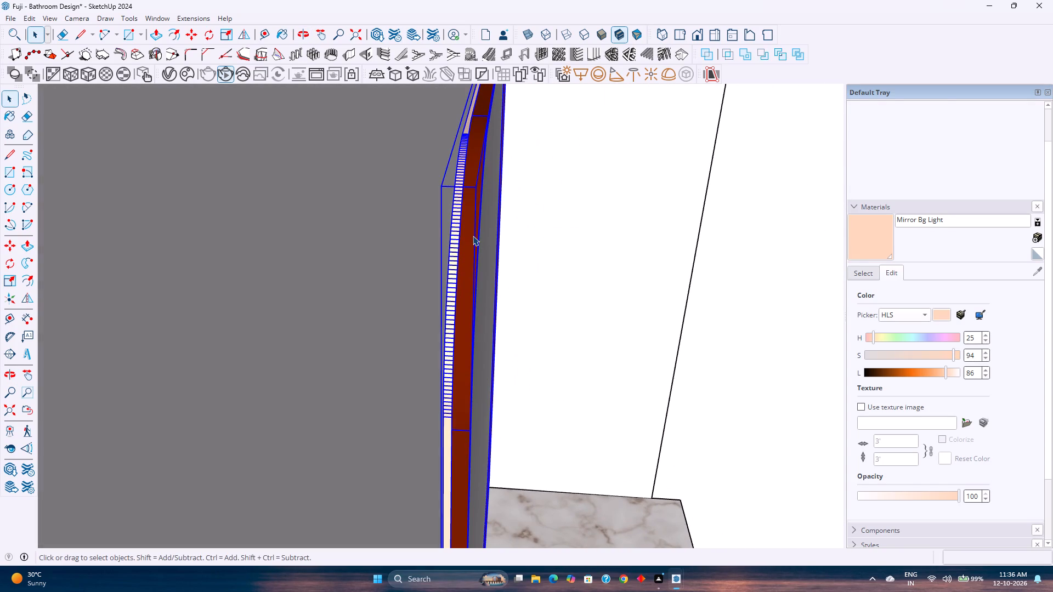
key("m")
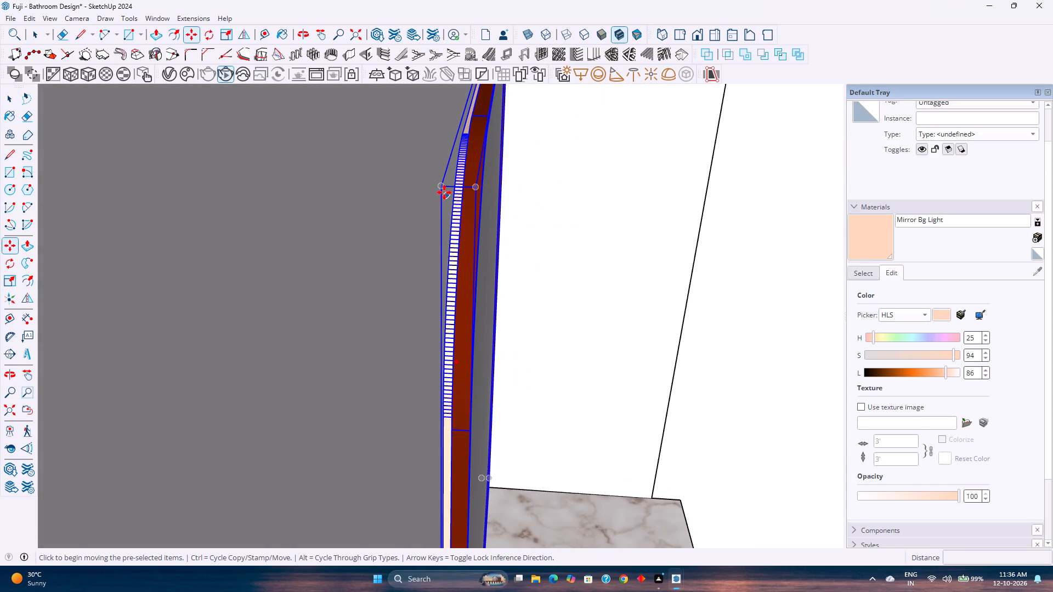
left_click(442, 189)
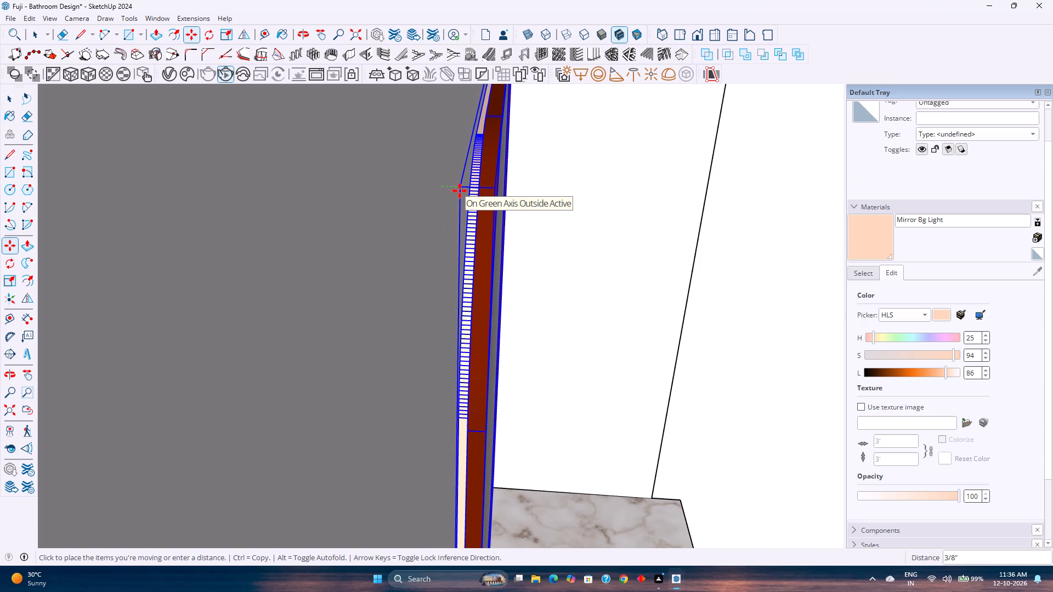
left_click(753, 192)
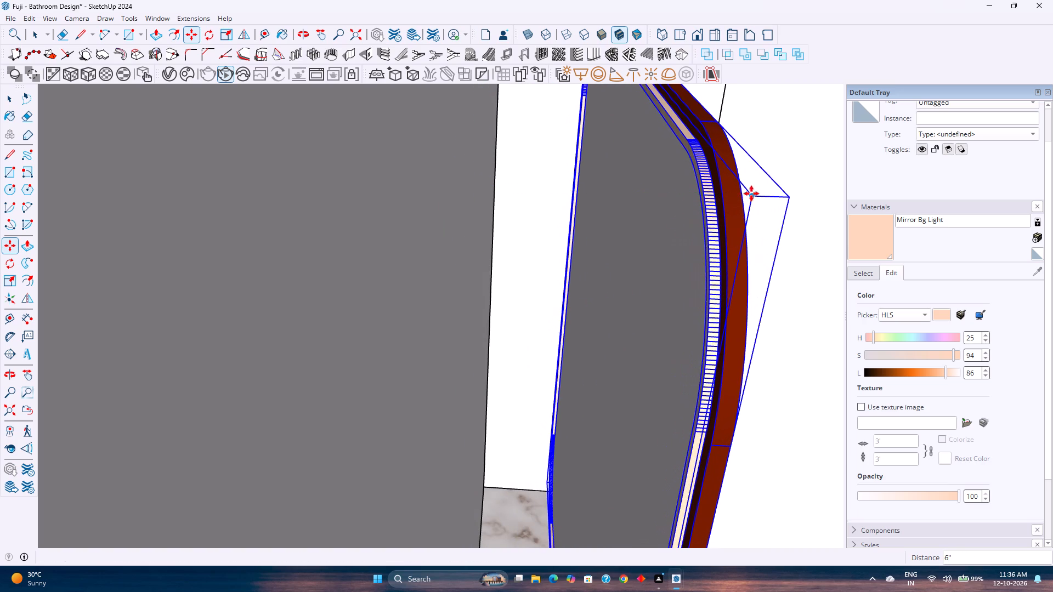
key("space")
Move the mirror about 12' 8" along the green axis, clear of the bathroom's open side.
middle_click_drag(606, 242, 443, 229)
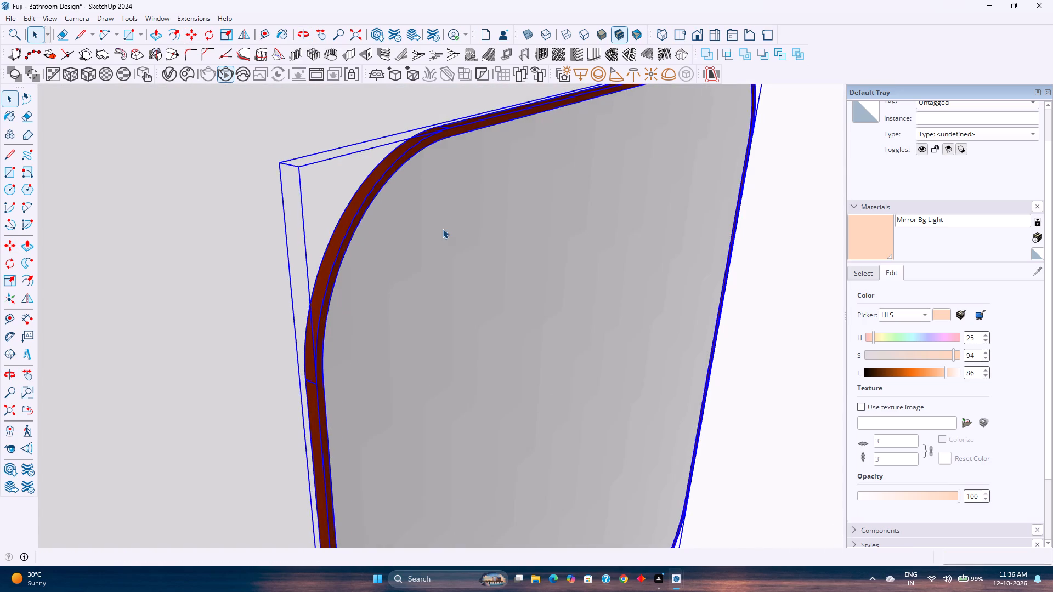
scroll(443, 229, "down", 20)
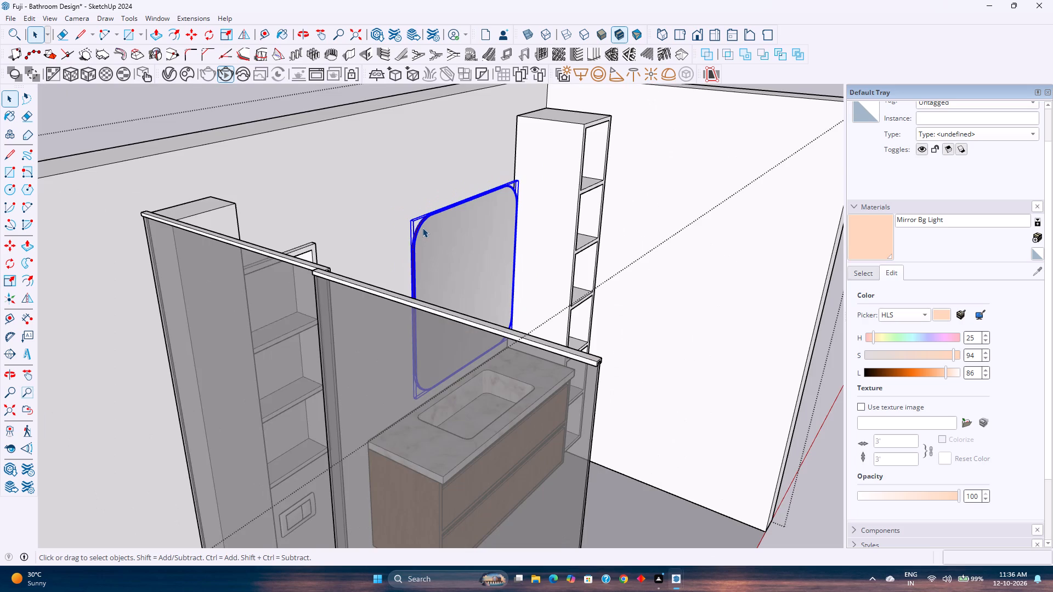
key("m")
scroll(409, 216, "up", 4)
left_click(409, 219)
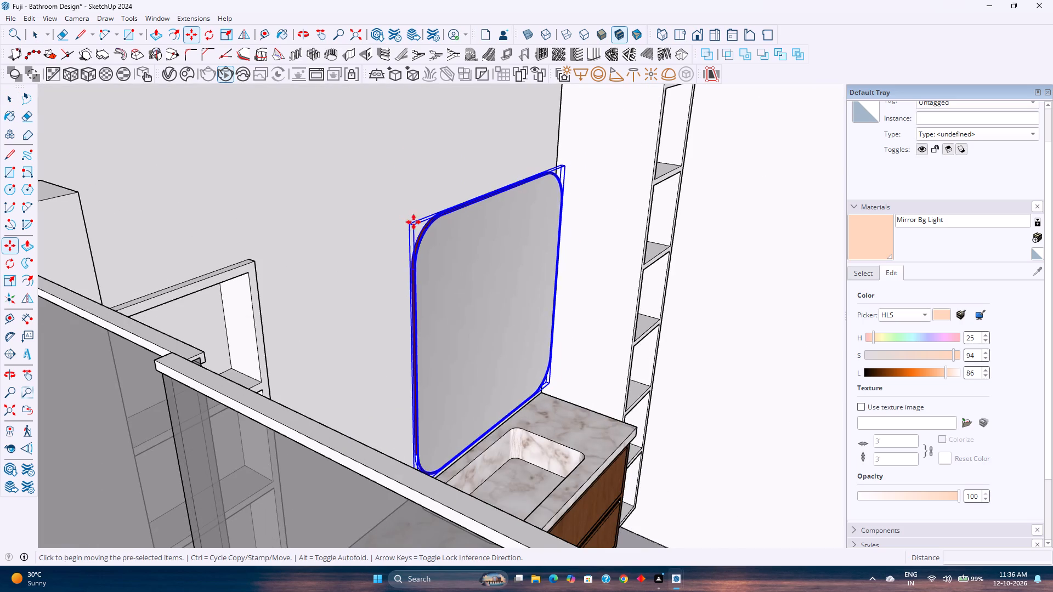
key("Left")
scroll(611, 269, "down", 9)
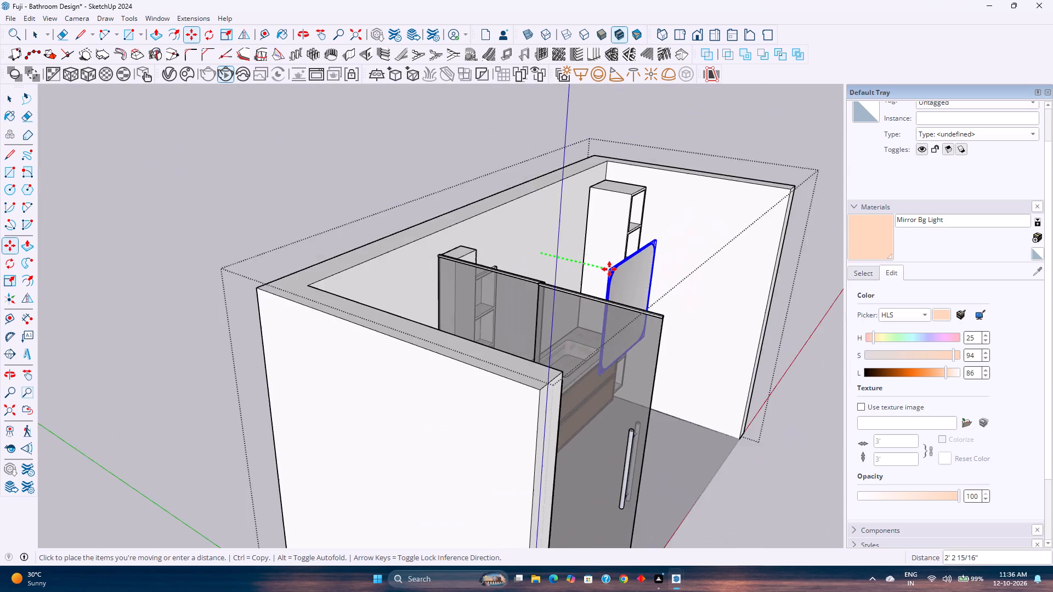
scroll(609, 269, "down", 5)
middle_click_drag(609, 269, 467, 219, "shift")
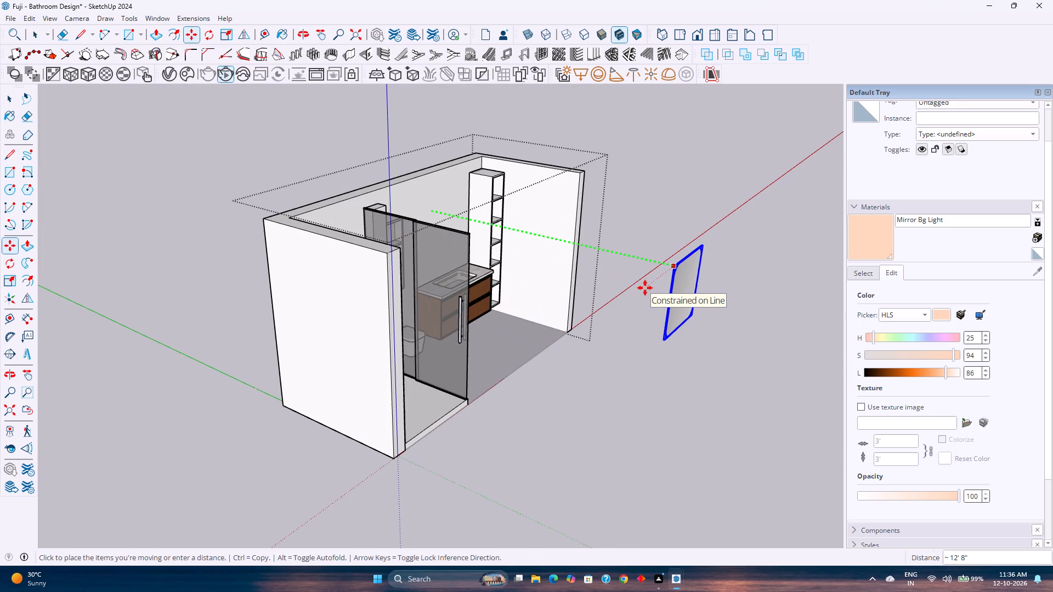
left_click(645, 288)
key("space")
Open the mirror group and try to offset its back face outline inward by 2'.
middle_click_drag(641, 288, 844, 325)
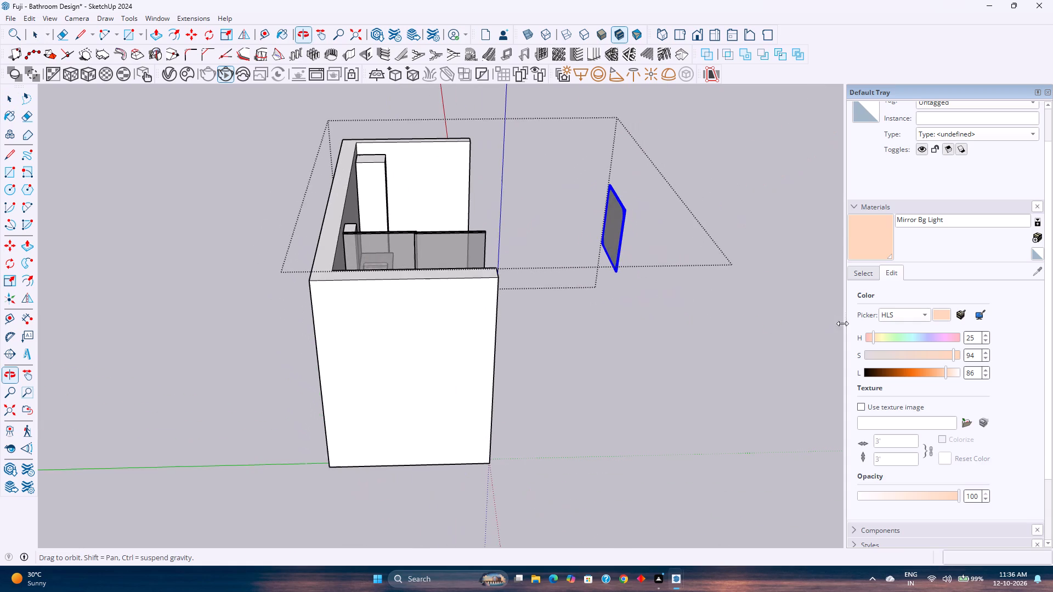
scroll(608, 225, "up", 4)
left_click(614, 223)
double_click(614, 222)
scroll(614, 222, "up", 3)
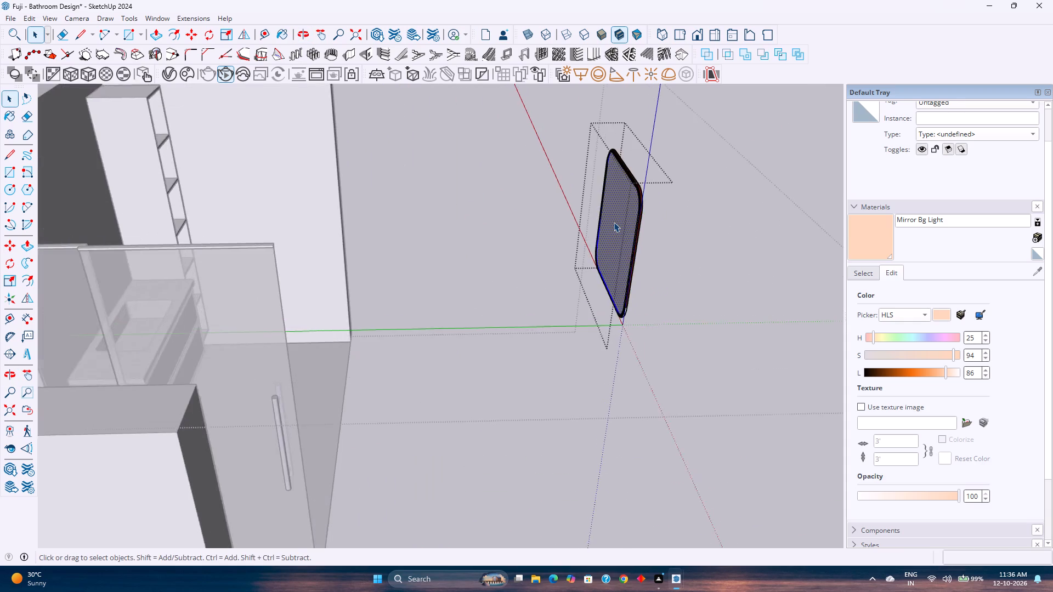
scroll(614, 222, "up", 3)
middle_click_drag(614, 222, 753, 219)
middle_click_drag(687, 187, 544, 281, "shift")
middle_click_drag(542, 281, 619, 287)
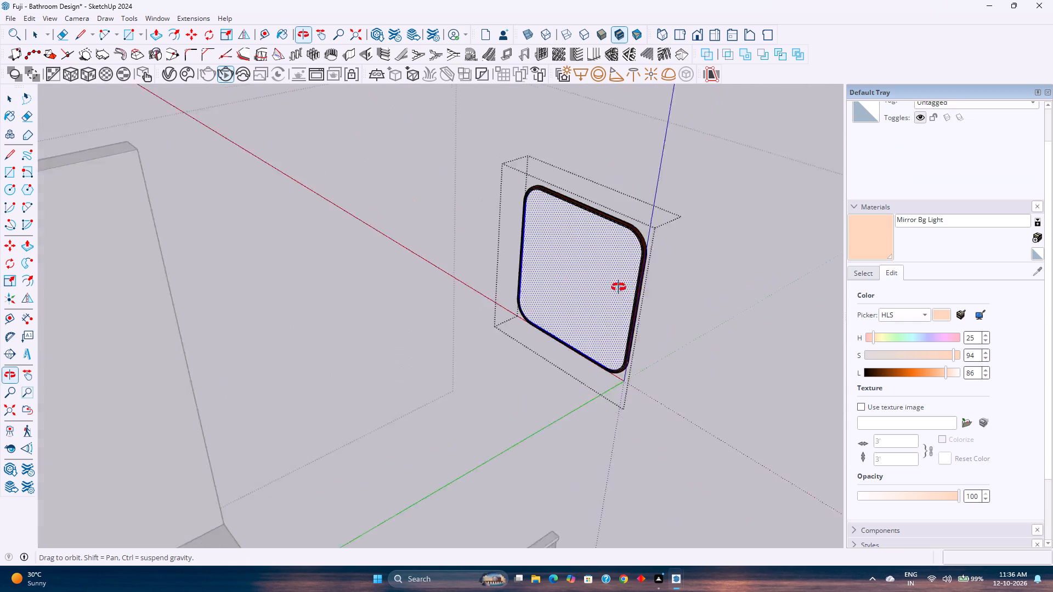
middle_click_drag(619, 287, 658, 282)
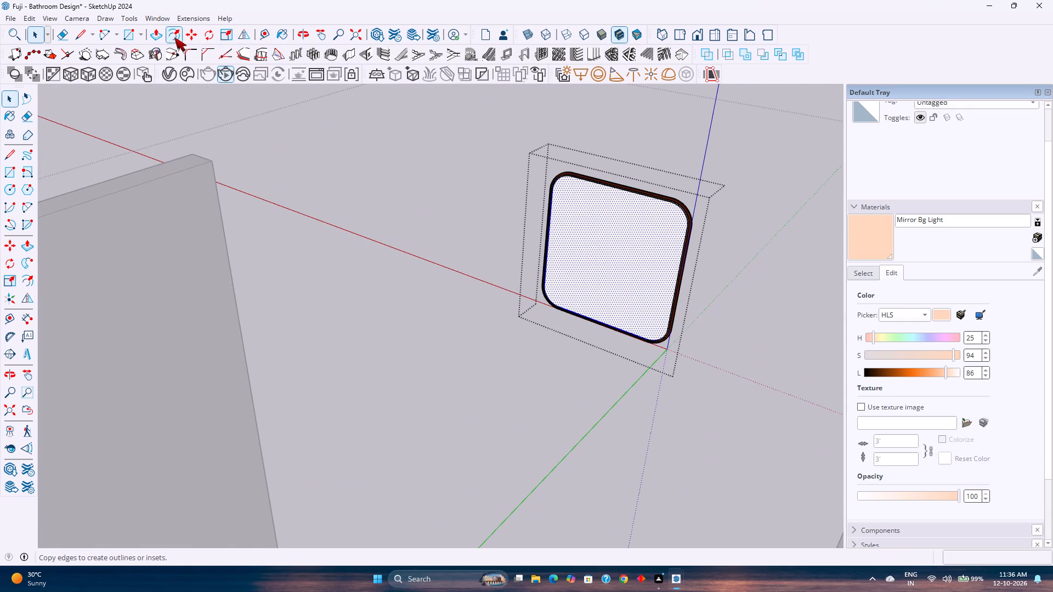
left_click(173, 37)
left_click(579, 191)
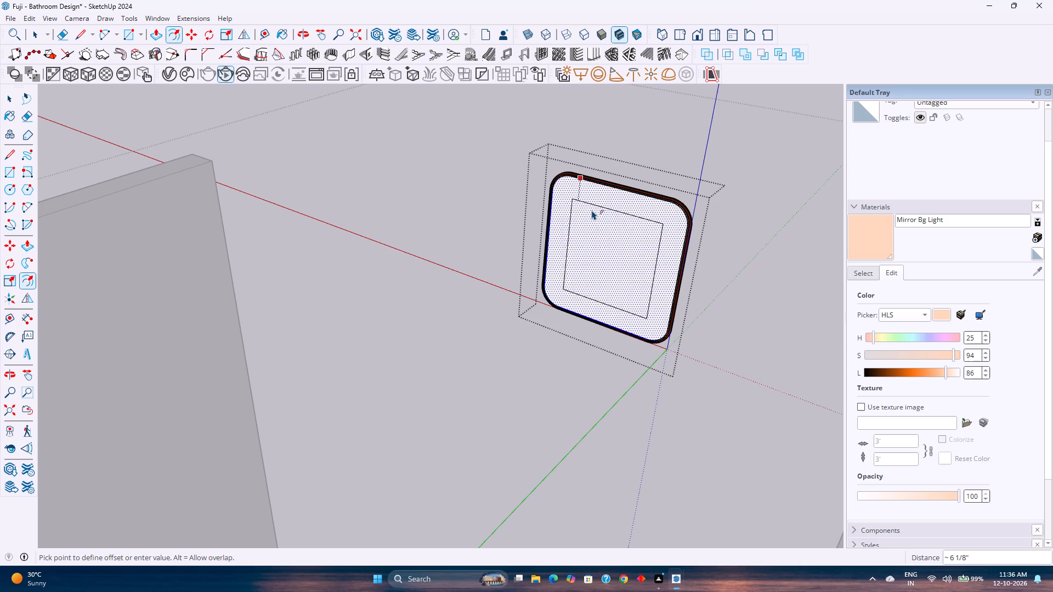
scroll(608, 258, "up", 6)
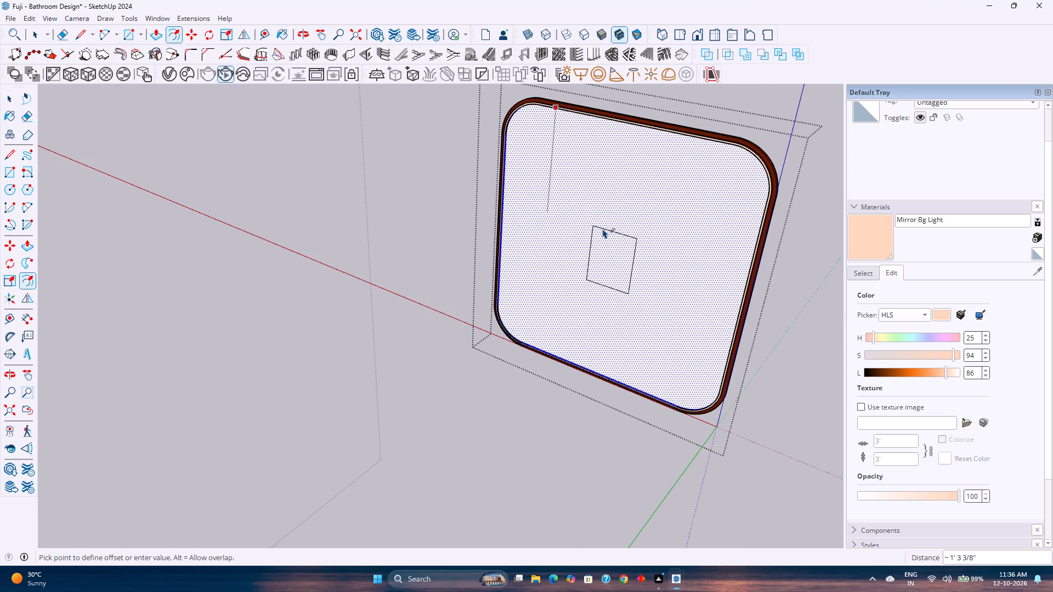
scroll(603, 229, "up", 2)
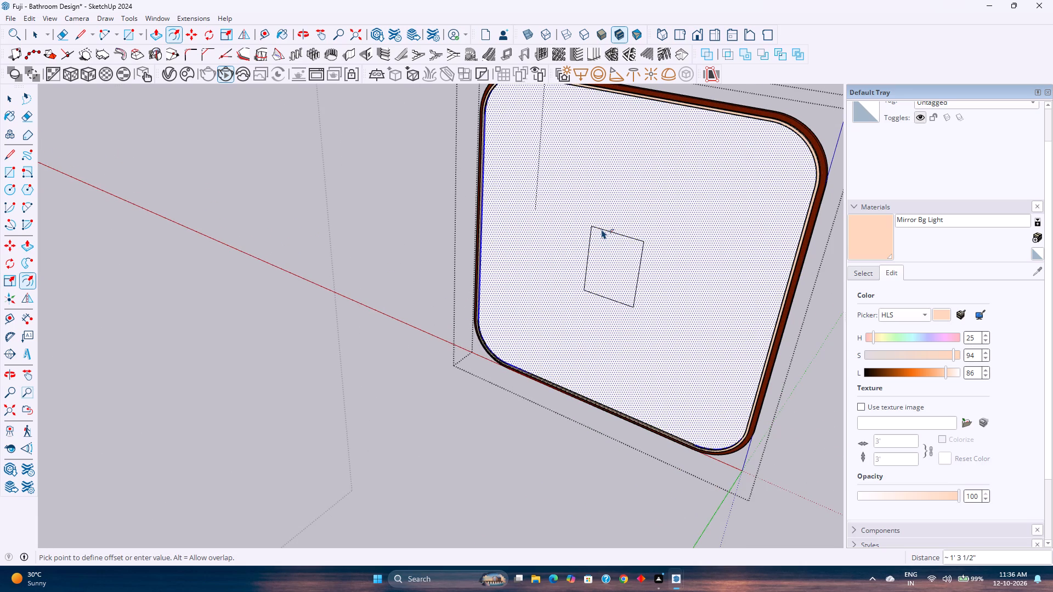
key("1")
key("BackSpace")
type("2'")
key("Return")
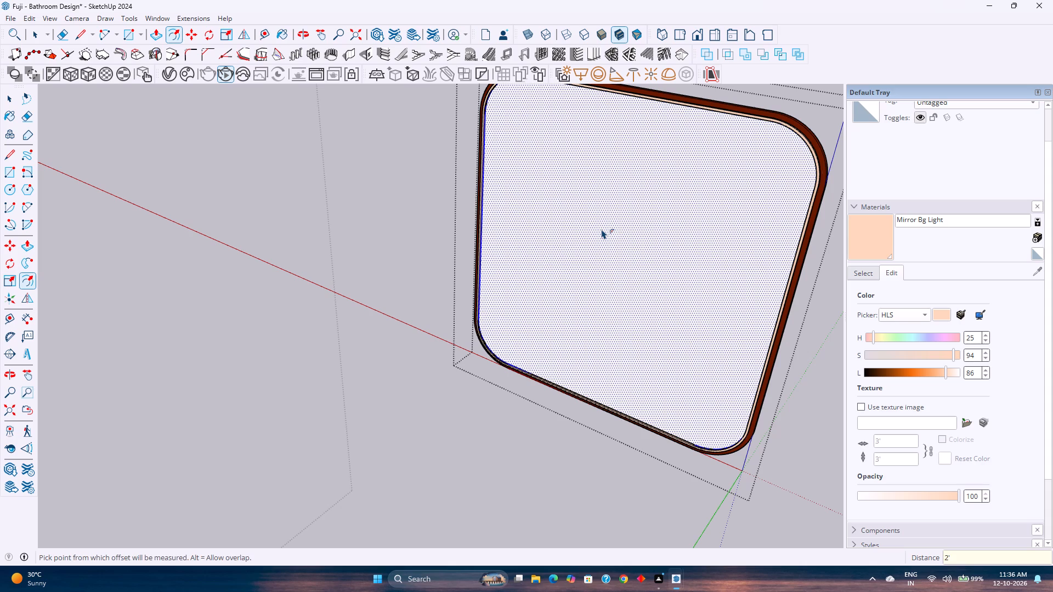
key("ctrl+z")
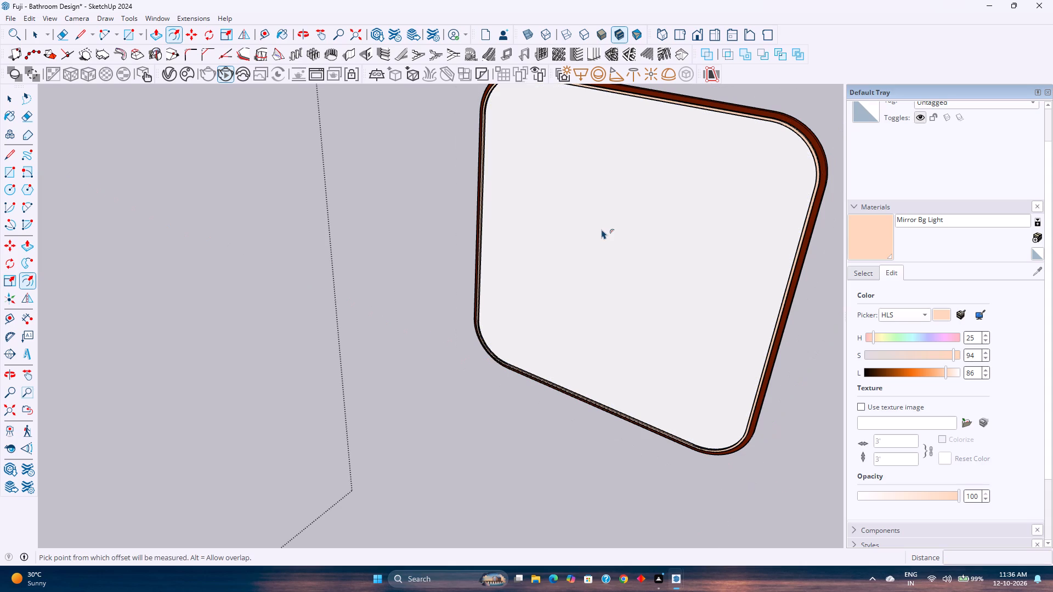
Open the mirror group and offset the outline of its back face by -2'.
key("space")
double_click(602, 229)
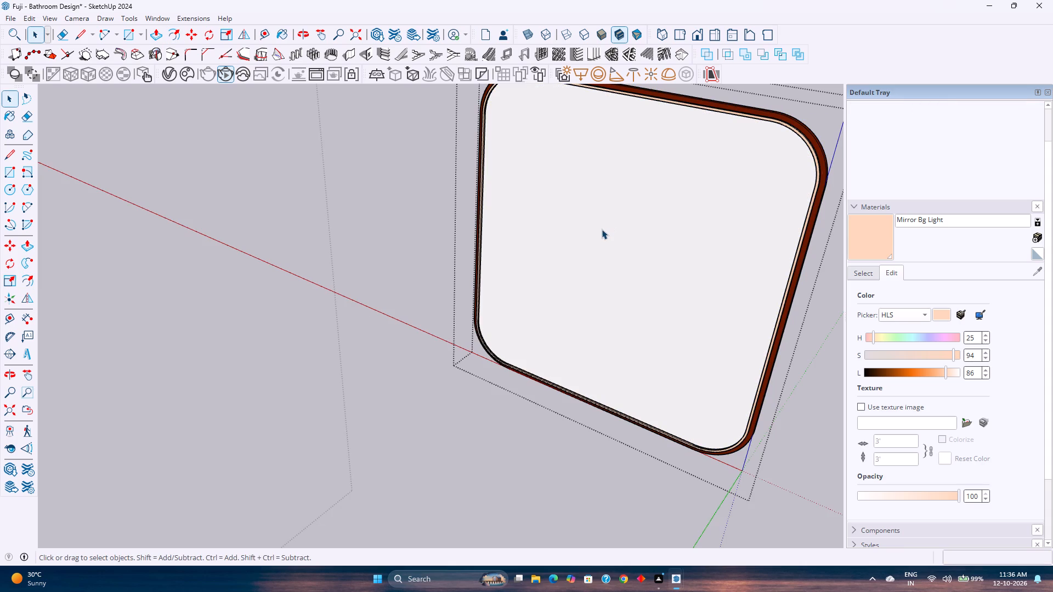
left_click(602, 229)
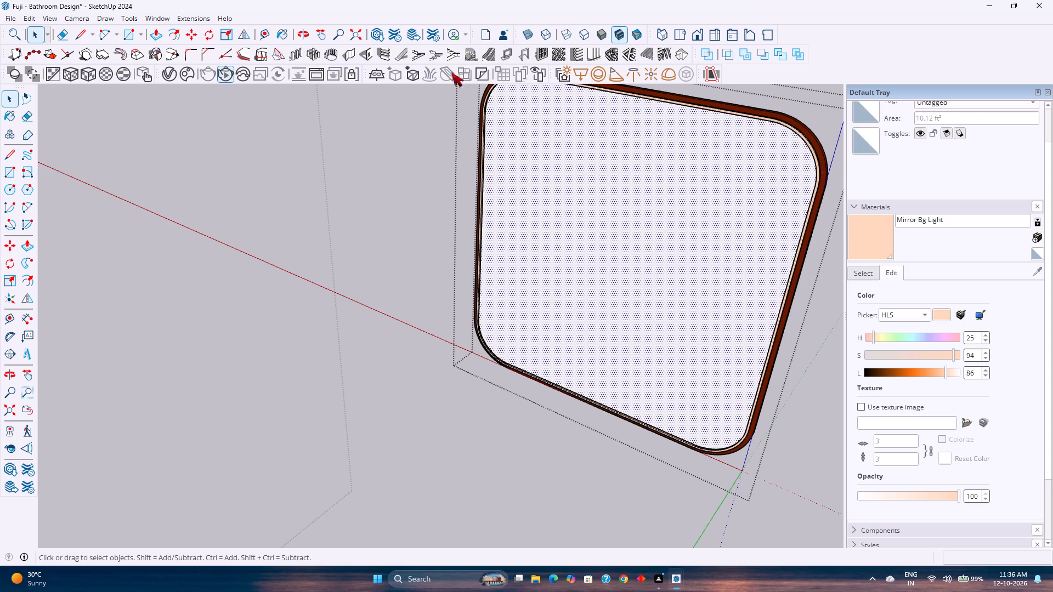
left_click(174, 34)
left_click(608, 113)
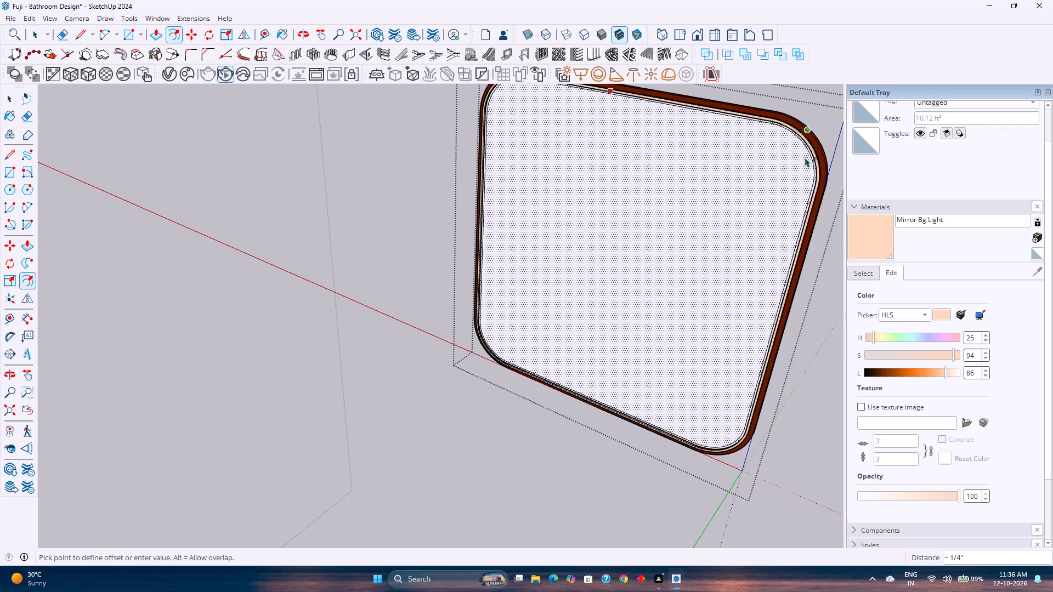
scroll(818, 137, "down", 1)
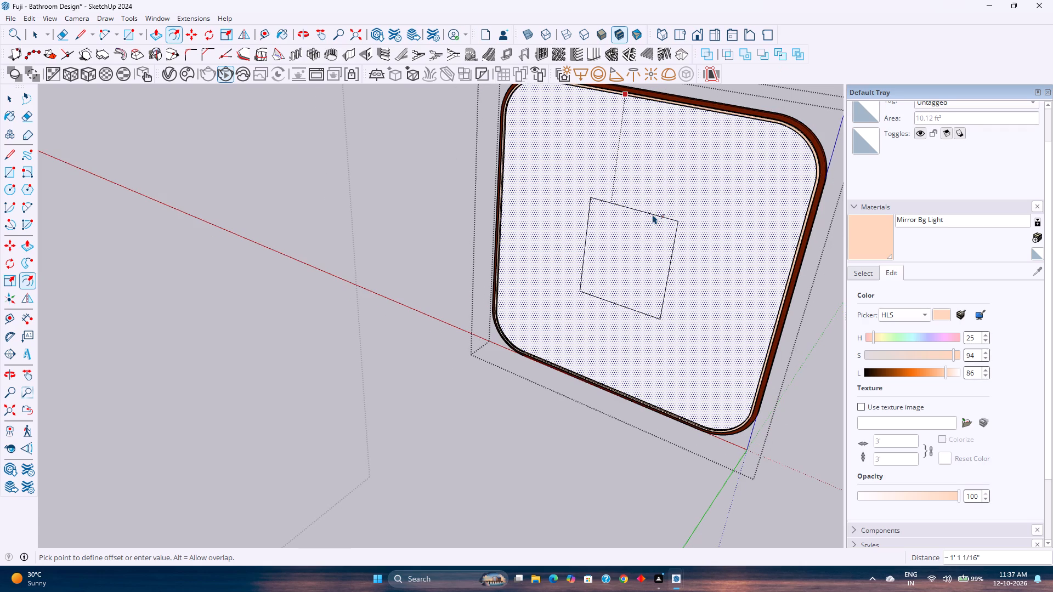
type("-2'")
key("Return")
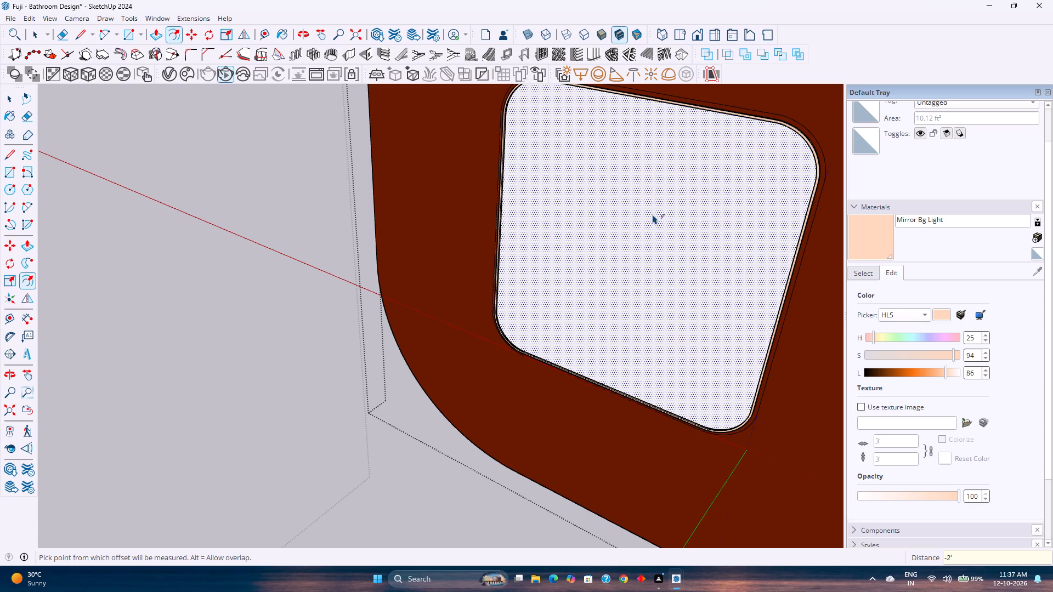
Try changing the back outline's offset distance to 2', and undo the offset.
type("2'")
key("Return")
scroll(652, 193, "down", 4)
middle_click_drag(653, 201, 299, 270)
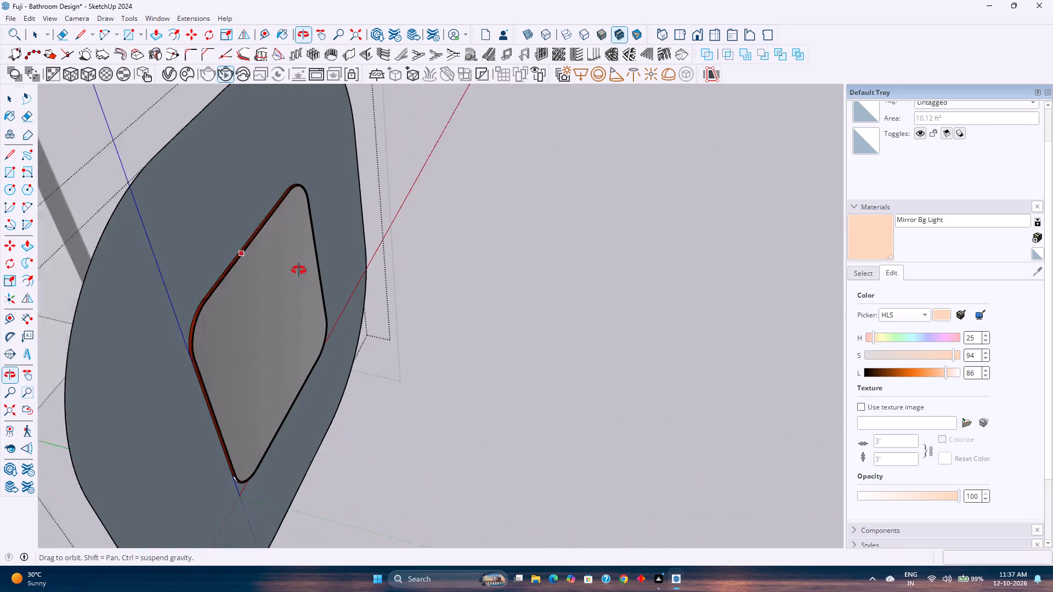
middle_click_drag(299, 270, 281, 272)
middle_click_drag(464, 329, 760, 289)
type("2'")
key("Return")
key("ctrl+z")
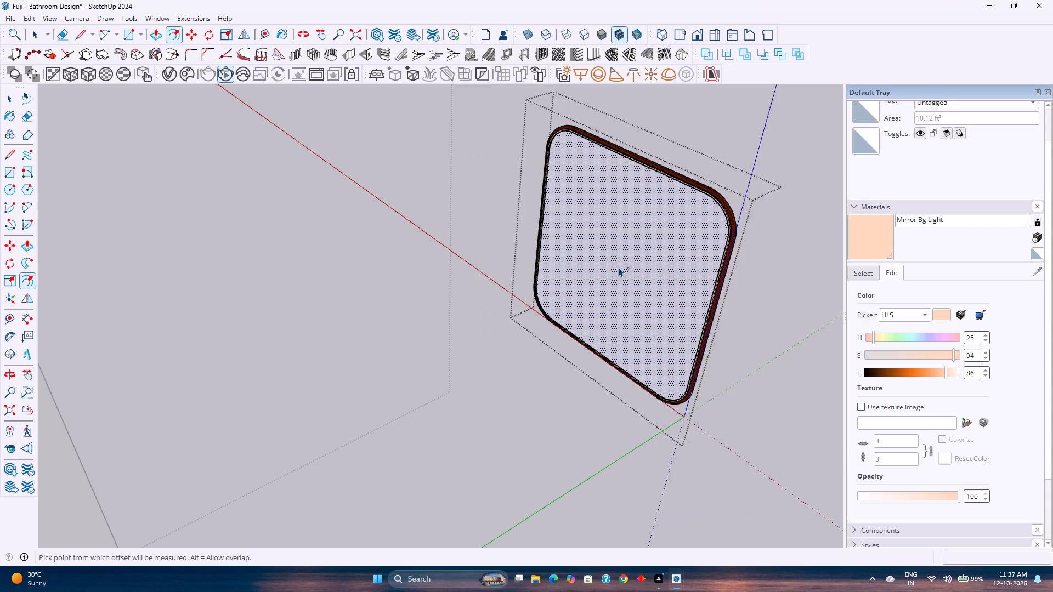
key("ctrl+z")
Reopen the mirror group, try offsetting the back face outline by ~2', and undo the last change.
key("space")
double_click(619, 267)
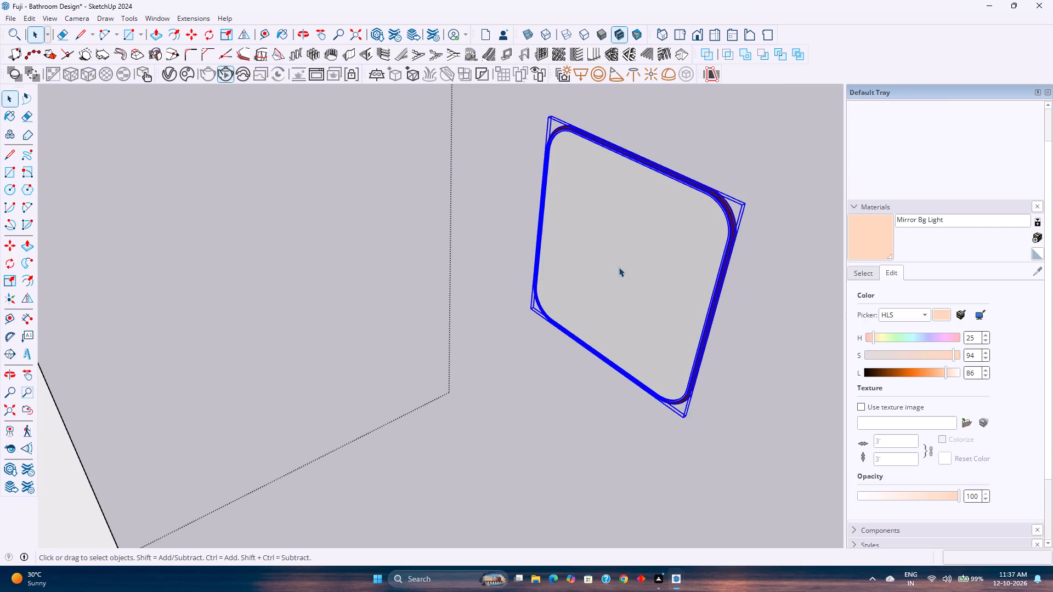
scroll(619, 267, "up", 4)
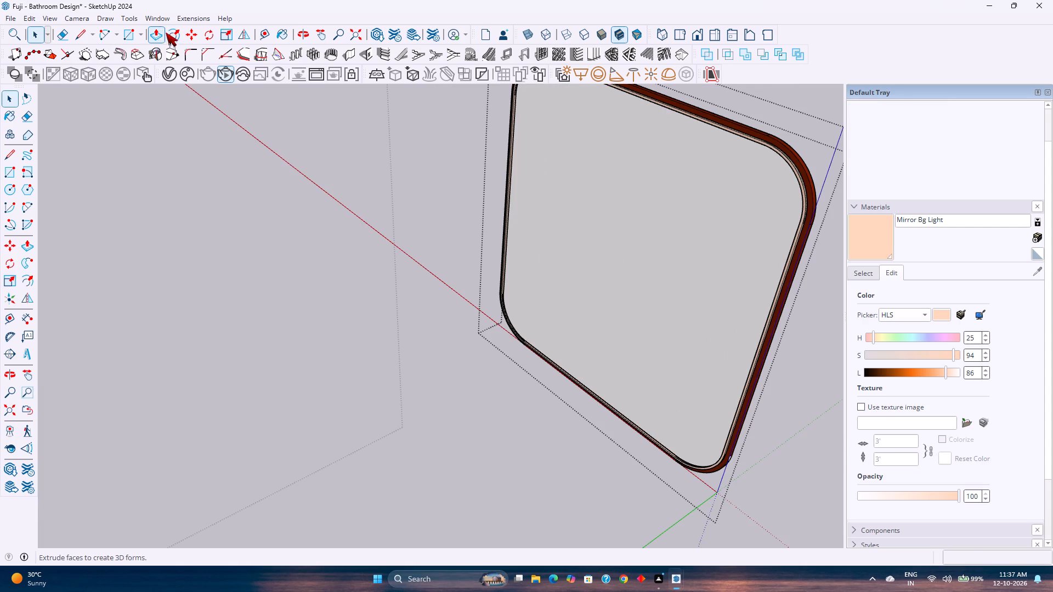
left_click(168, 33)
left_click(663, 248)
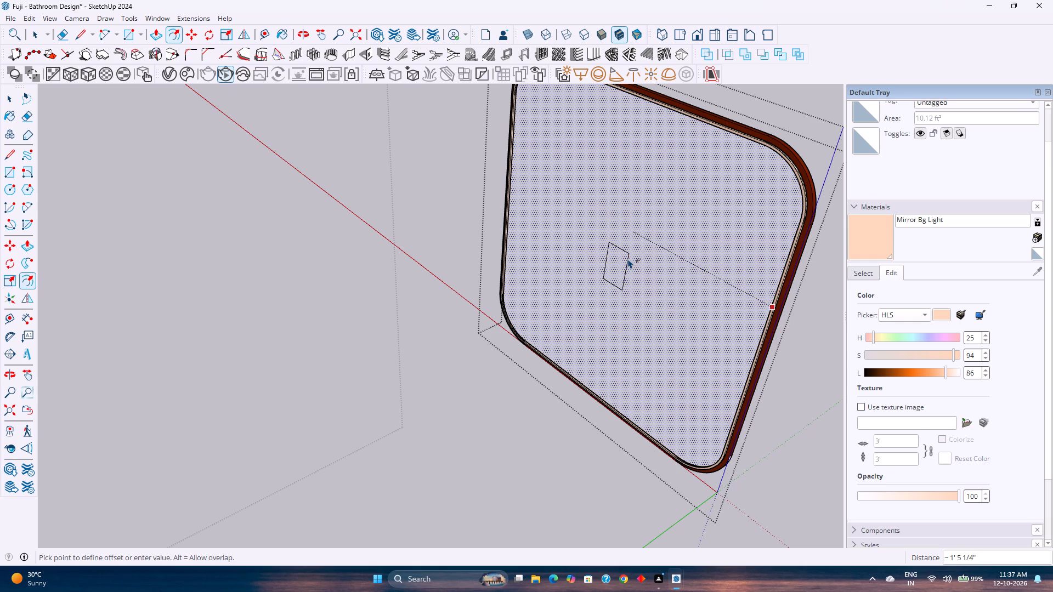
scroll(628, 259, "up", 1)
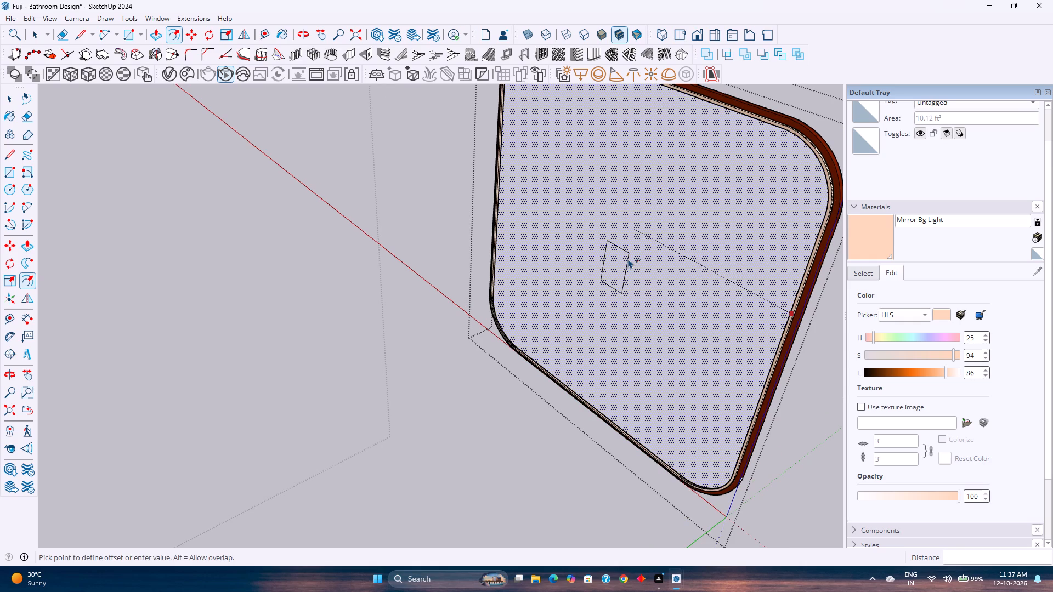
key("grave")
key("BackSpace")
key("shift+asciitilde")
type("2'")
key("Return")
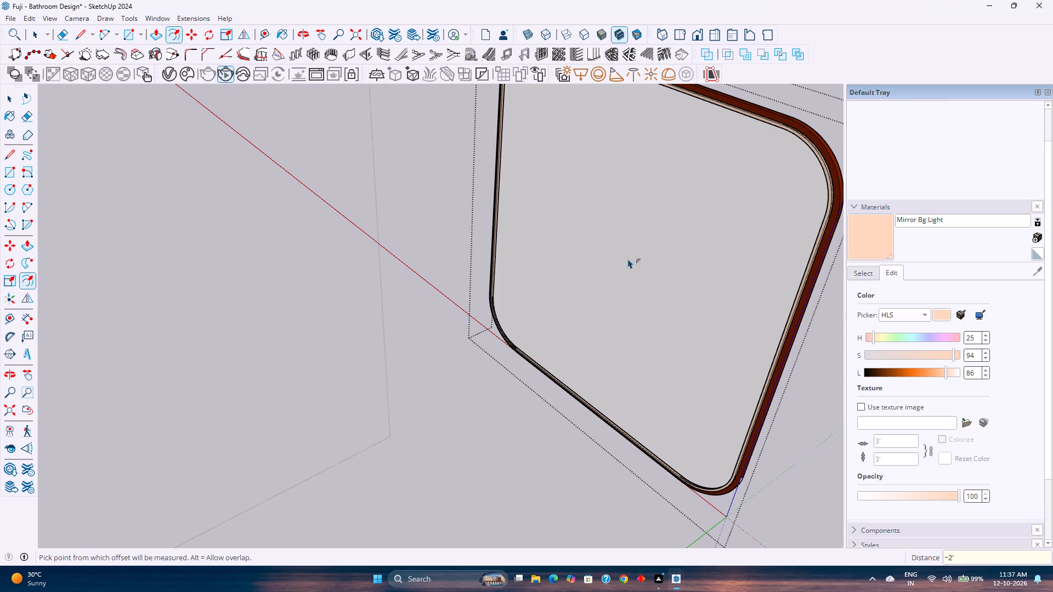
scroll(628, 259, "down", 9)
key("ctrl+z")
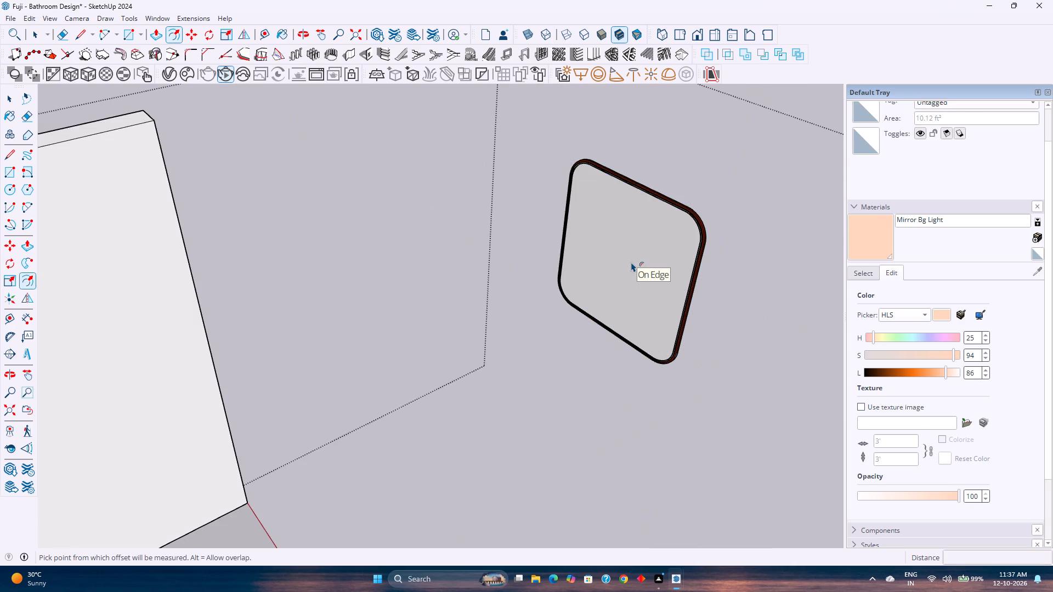
Open the mirror group and offset its back face outline inward by about 1' 7/8", forming a small central face.
double_click(631, 263)
key("space")
double_click(631, 264)
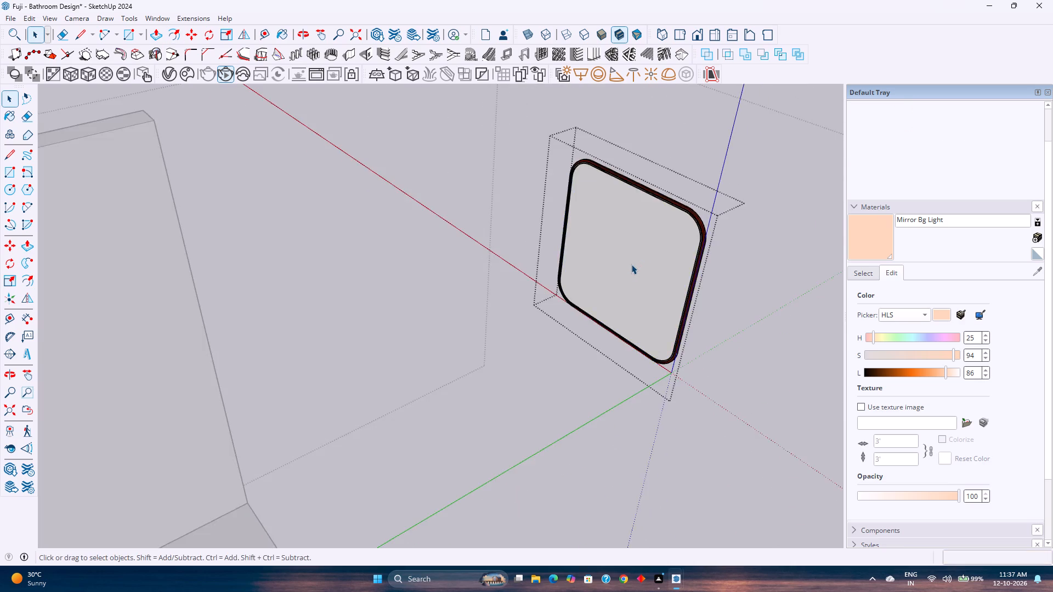
scroll(631, 264, "up", 6)
left_click(631, 264)
double_click(631, 264)
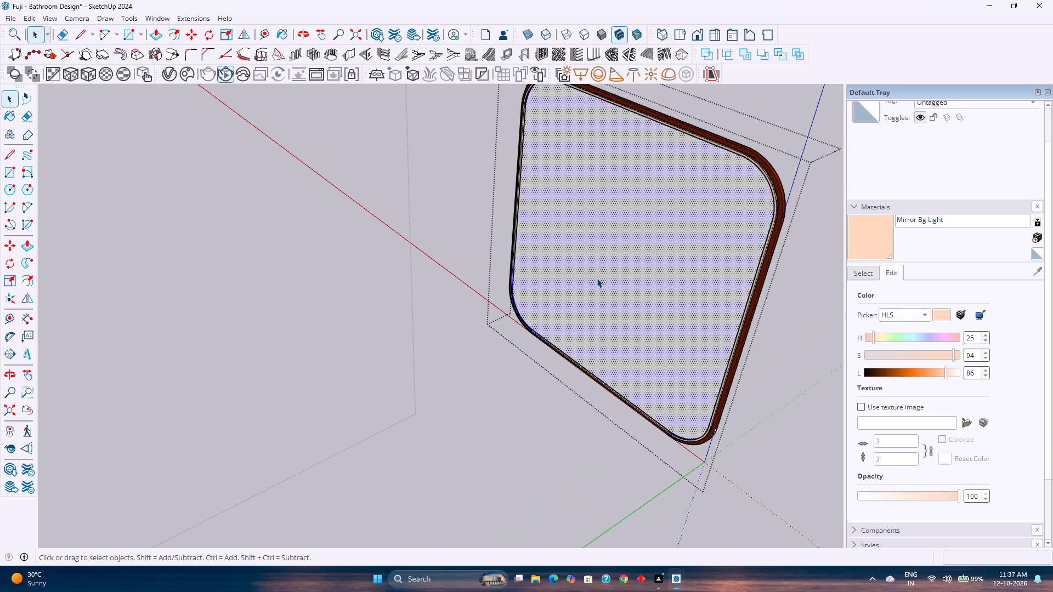
left_click(175, 34)
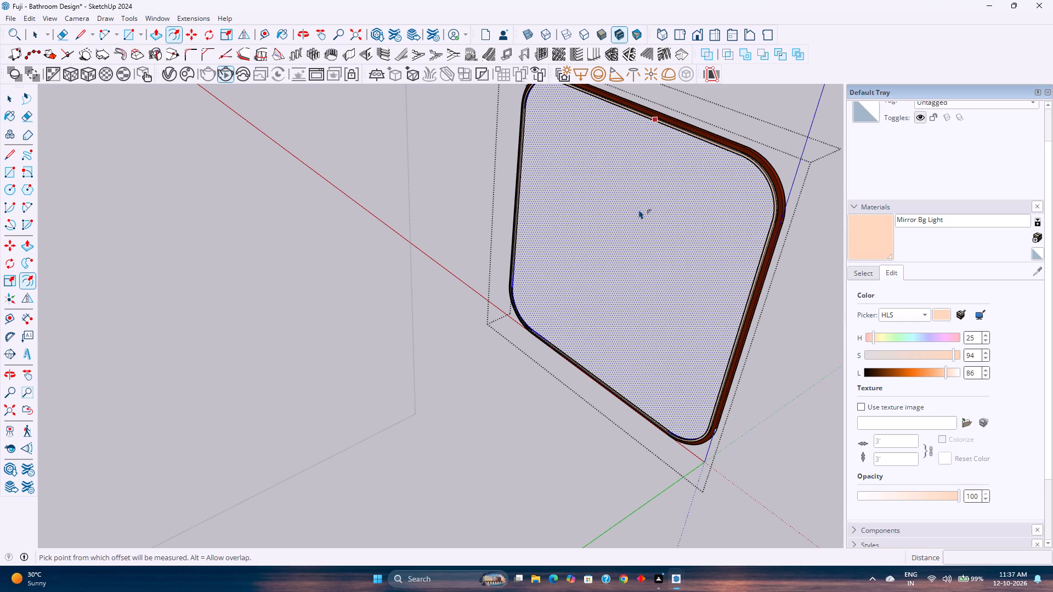
left_click(639, 209)
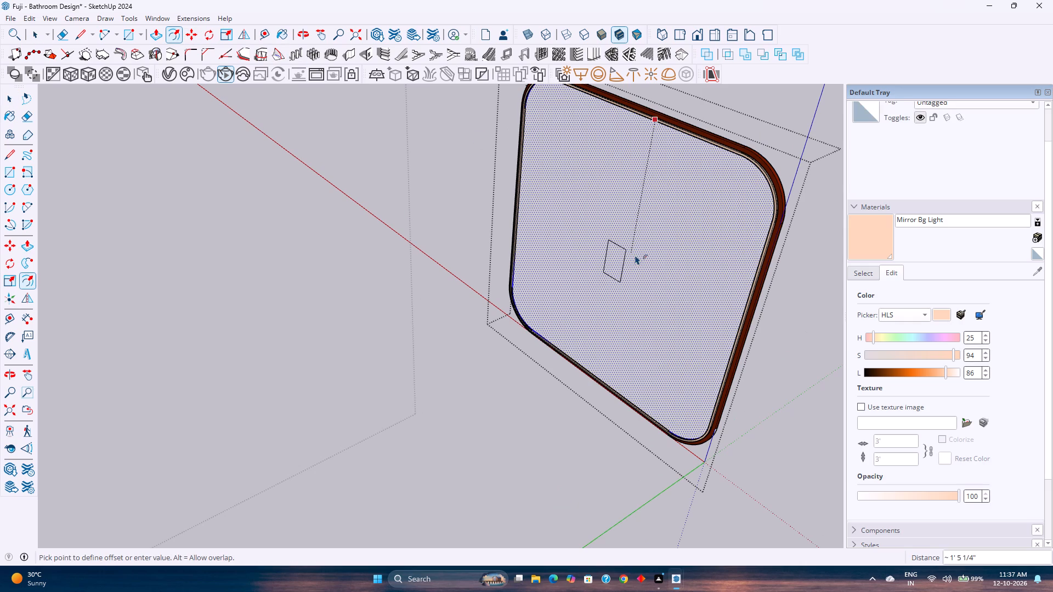
scroll(635, 255, "up", 6)
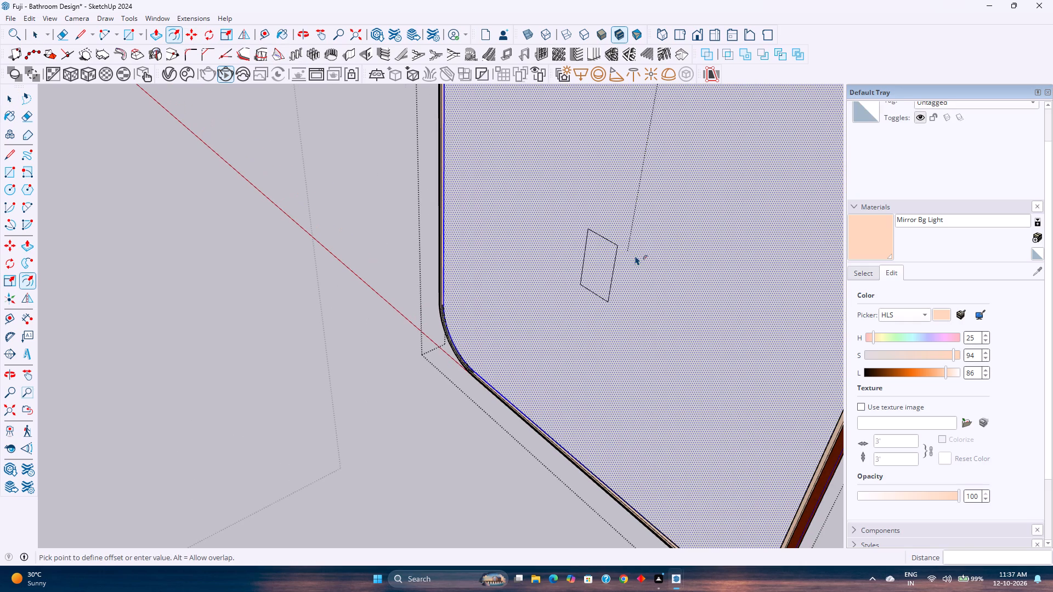
scroll(682, 224, "down", 4)
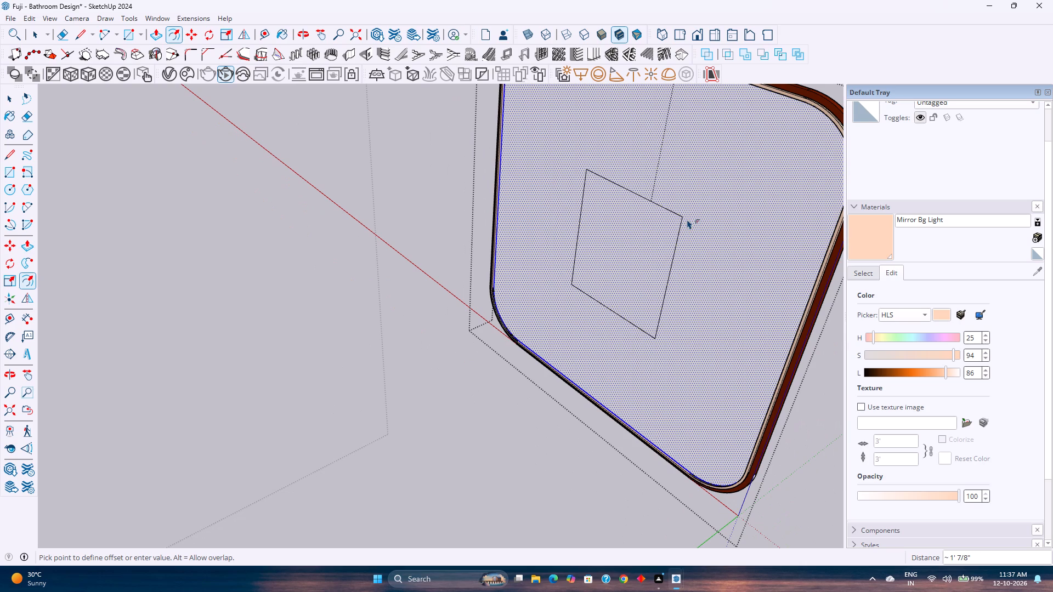
left_click(687, 219)
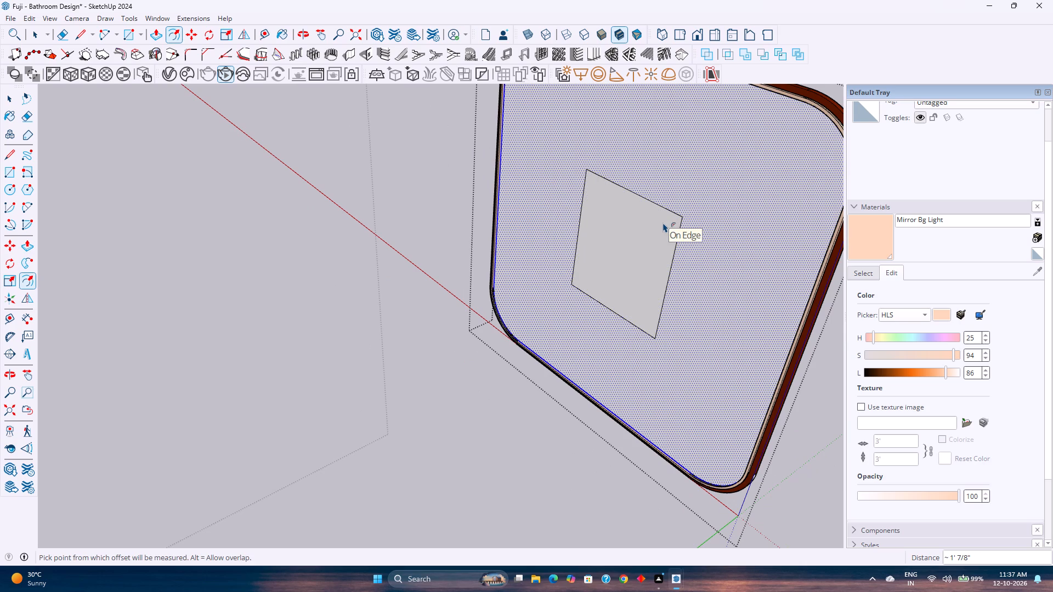
Push/Pull the small central face on the mirror's back outward by 0.5".
key("p")
key("Escape")
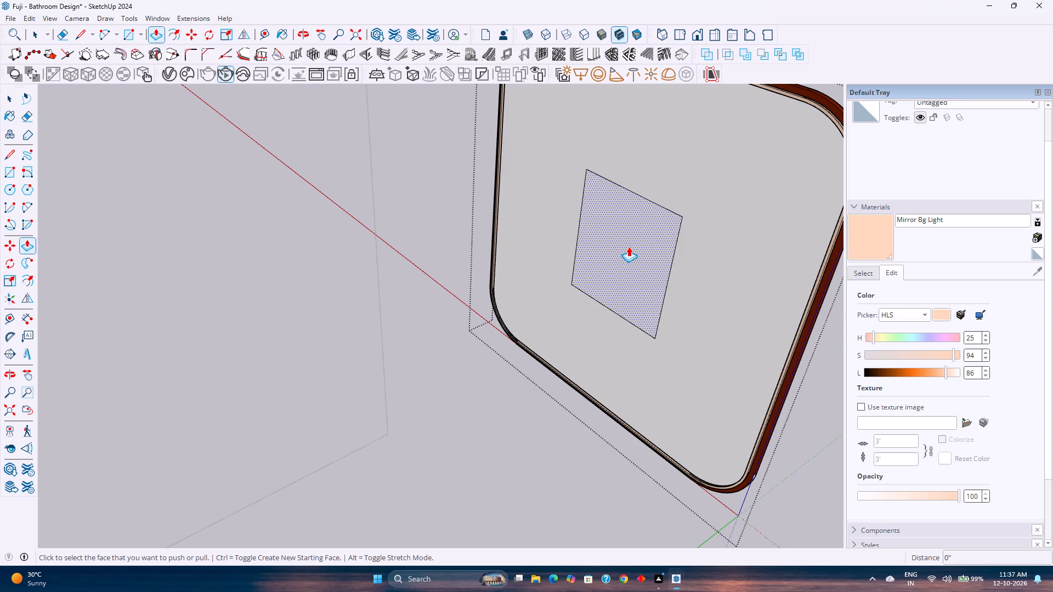
left_click(629, 247)
type("0.5")
key("Return")
key("space")
Examine the raised block's depth on the mirror's back from the side and at an angle.
middle_click_drag(624, 251, 512, 269)
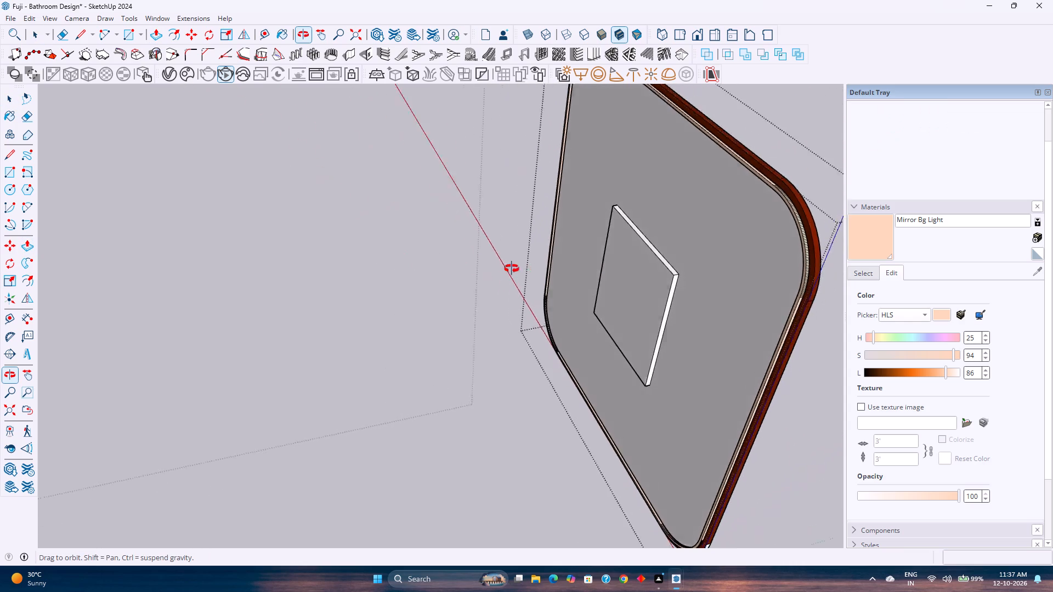
middle_click_drag(512, 269, 401, 266)
middle_click_drag(776, 346, 758, 283)
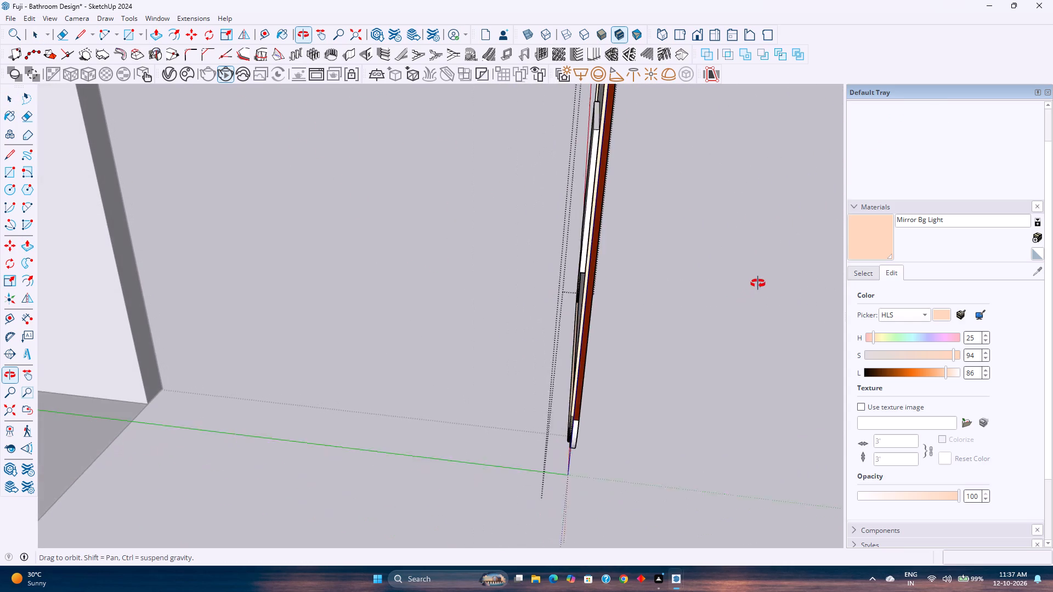
middle_click_drag(758, 283, 758, 283)
scroll(758, 283, "down", 3)
left_click(758, 283)
scroll(758, 283, "down", 3)
middle_click_drag(748, 286, 714, 378, "shift")
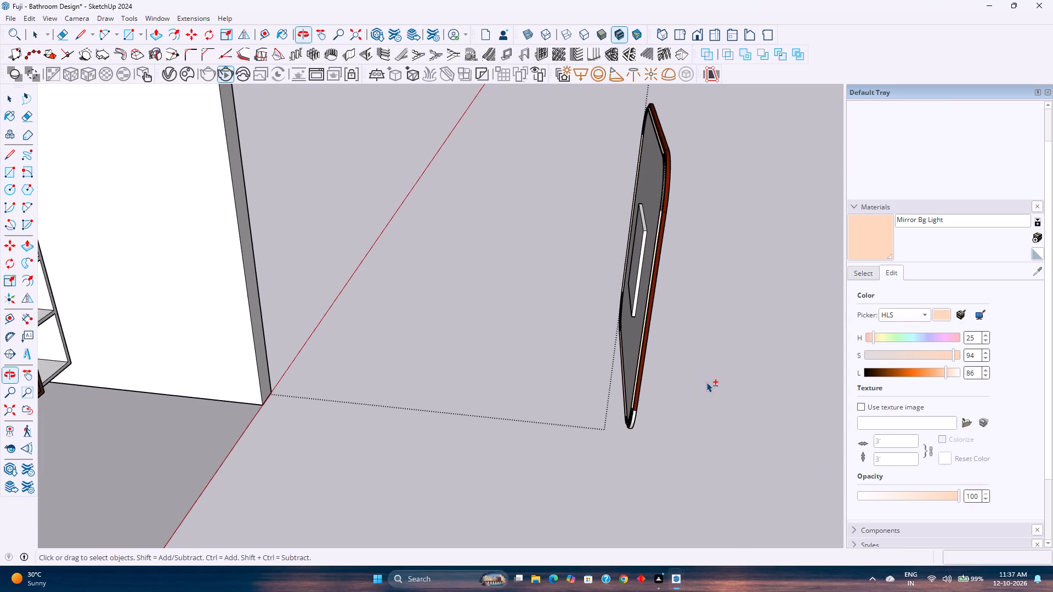
left_click(654, 276)
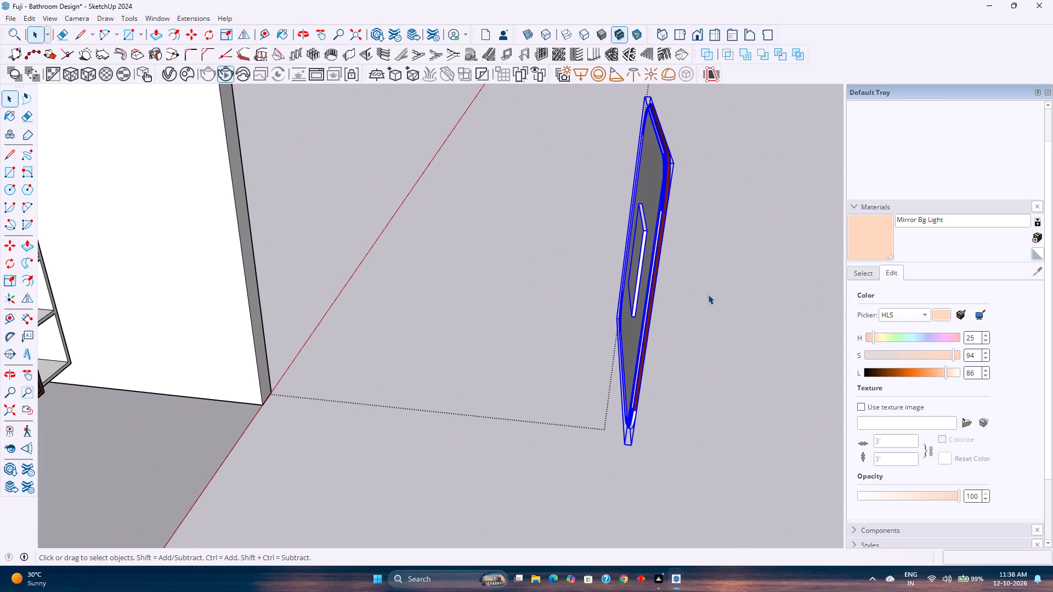
middle_click_drag(666, 278, 645, 287)
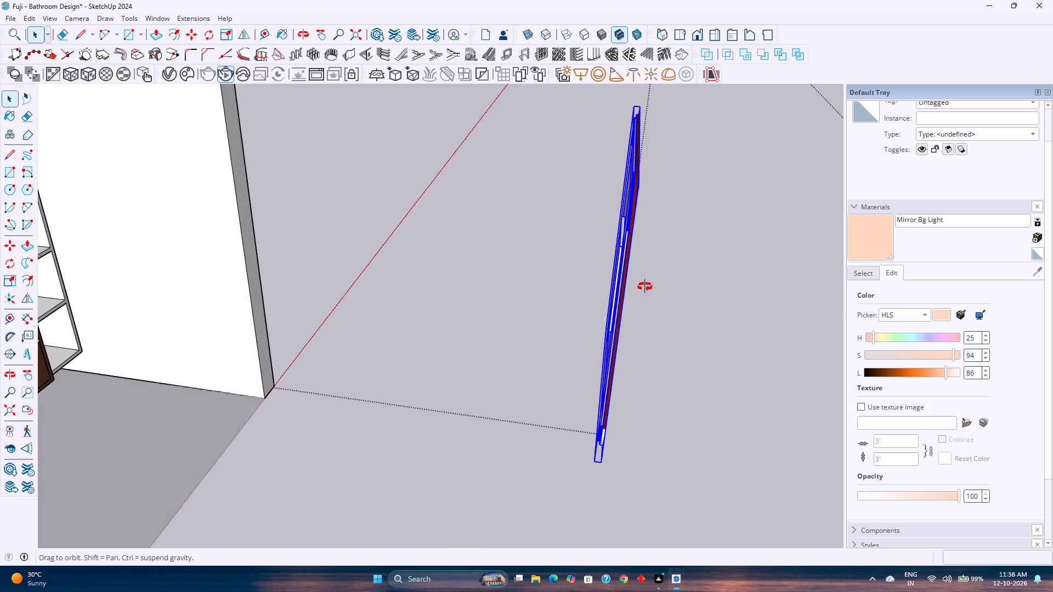
middle_click_drag(645, 287, 644, 331)
left_click(652, 329)
scroll(571, 315, "up", 4)
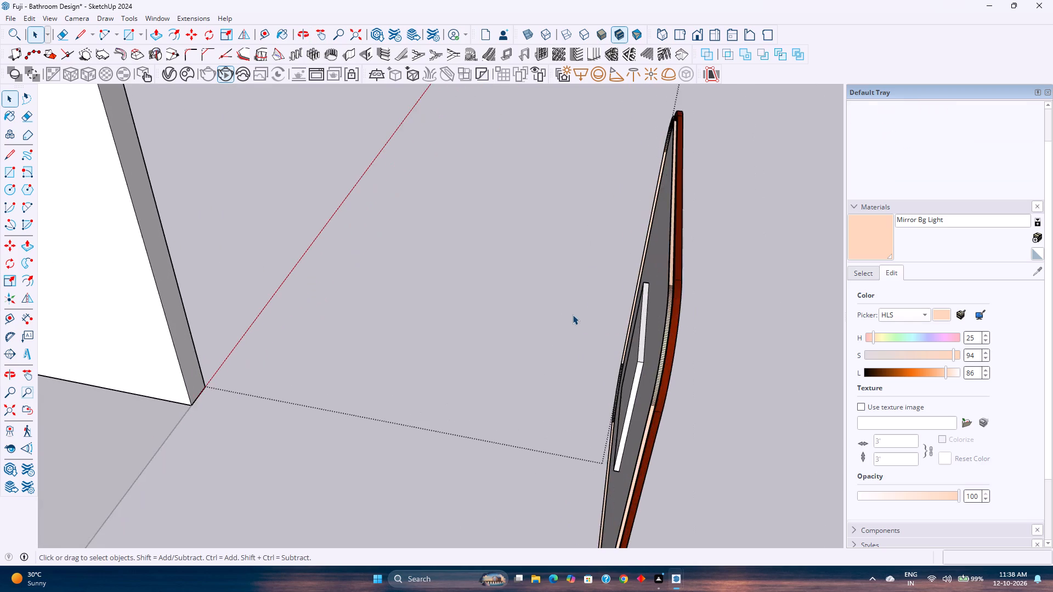
middle_click_drag(576, 315, 613, 312)
scroll(711, 338, "up", 3)
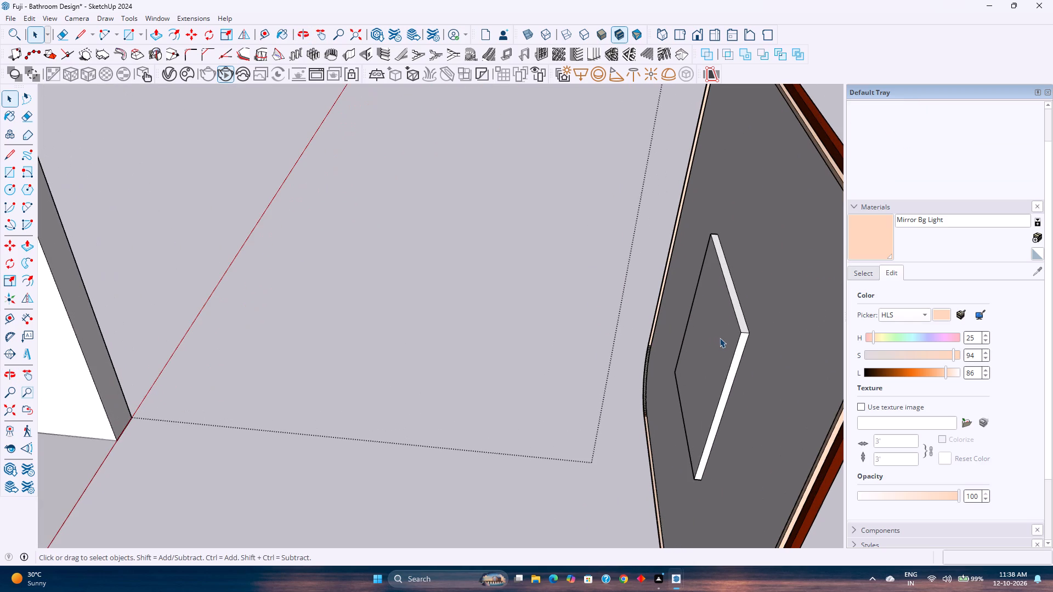
Reopen the mirror group, pull the raised block's face out a further 0.25", and leave the group.
left_click(720, 338)
double_click(720, 338)
double_click(720, 338)
left_click(720, 337)
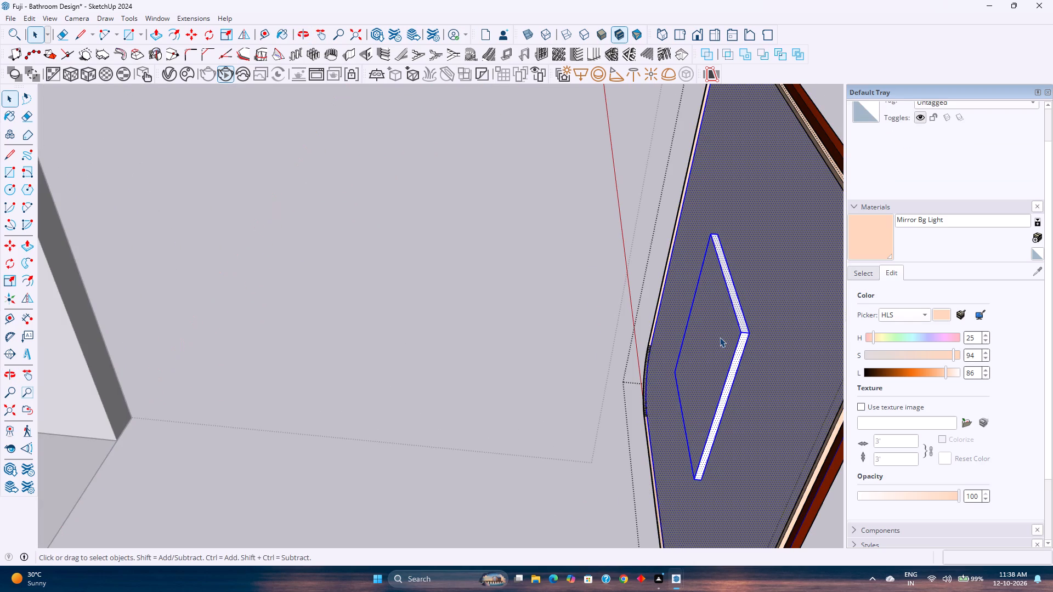
left_click(712, 344)
key("p")
left_click(712, 344)
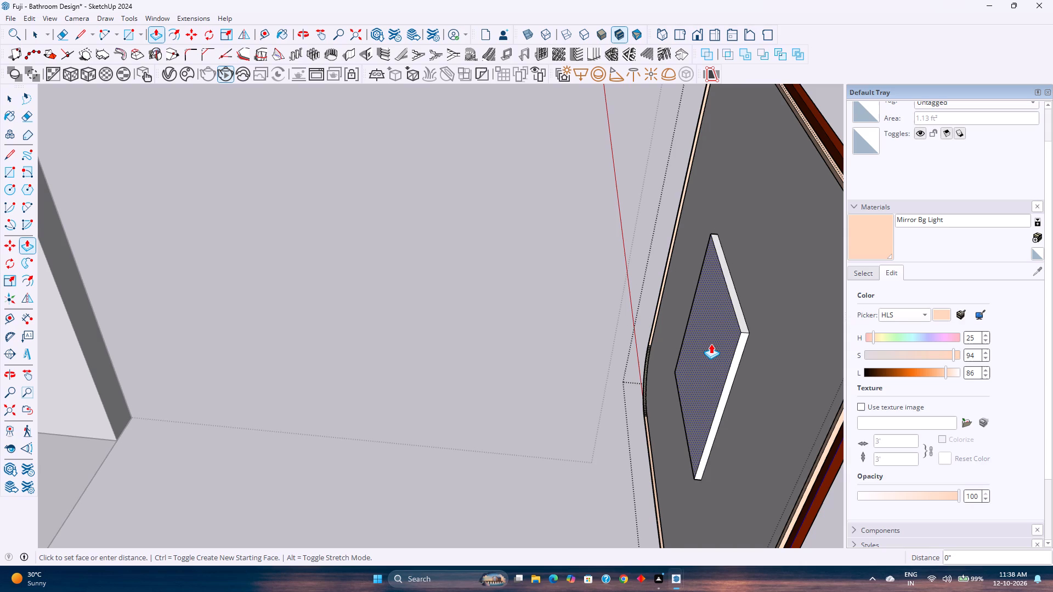
type("0.25")
key("Return")
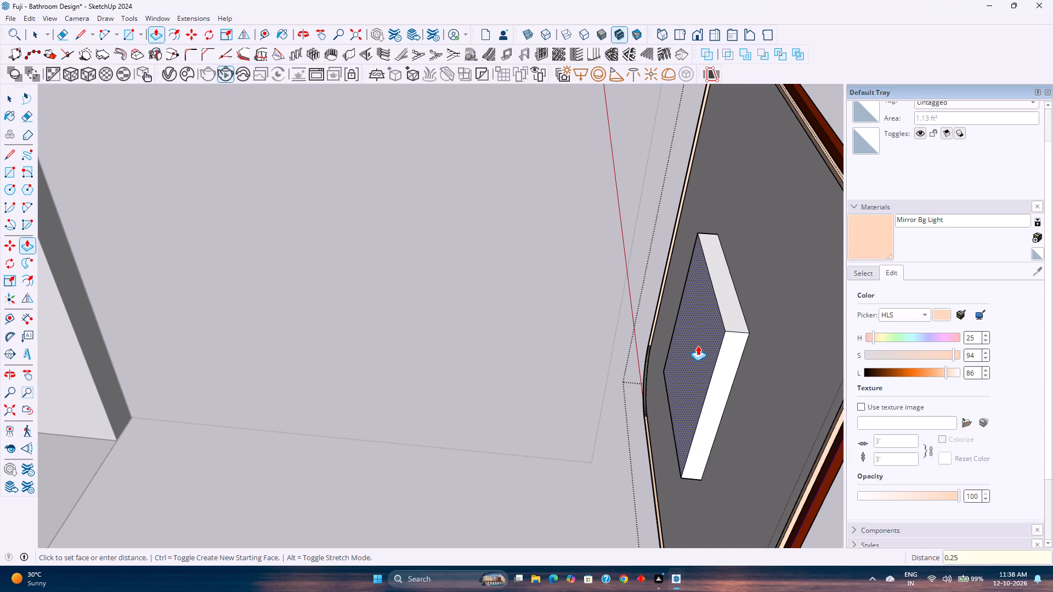
key("space")
scroll(696, 345, "down", 4)
key("Escape")
scroll(701, 342, "down", 1)
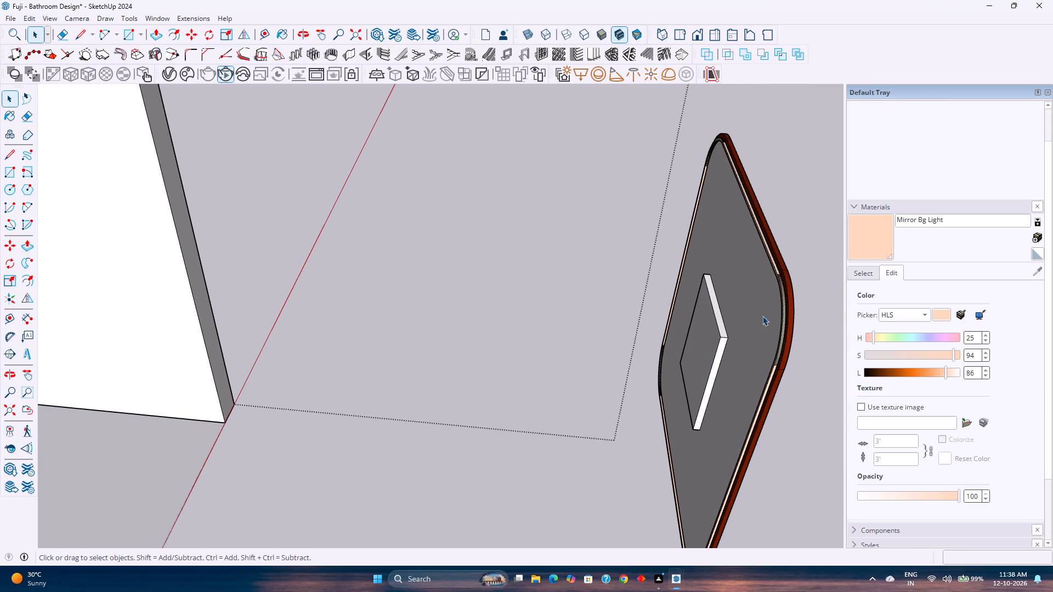
Move the mirror group along the green axis about 13' 1 1/2", back onto the wall above the vanity.
left_click(775, 308)
scroll(769, 309, "down", 1)
middle_click_drag(768, 310, 731, 286)
key("m")
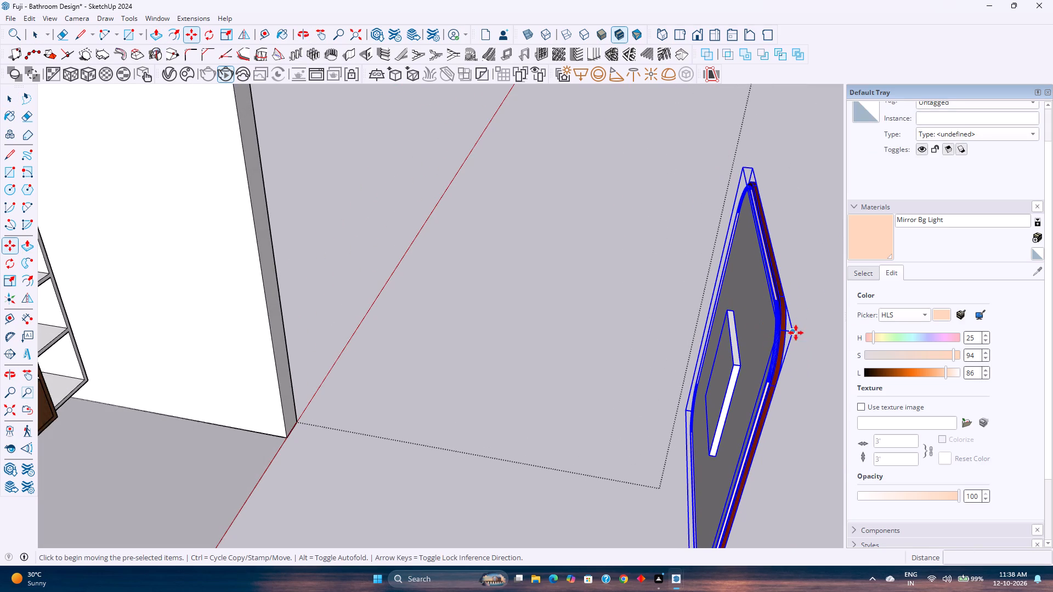
middle_click_drag(778, 329, 718, 276)
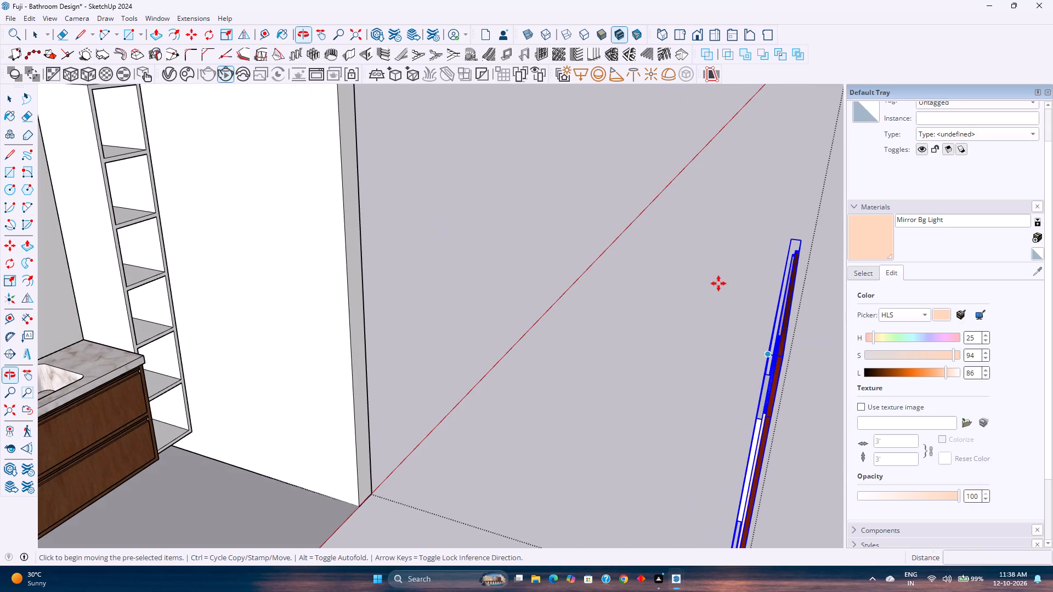
middle_click_drag(771, 354, 740, 330)
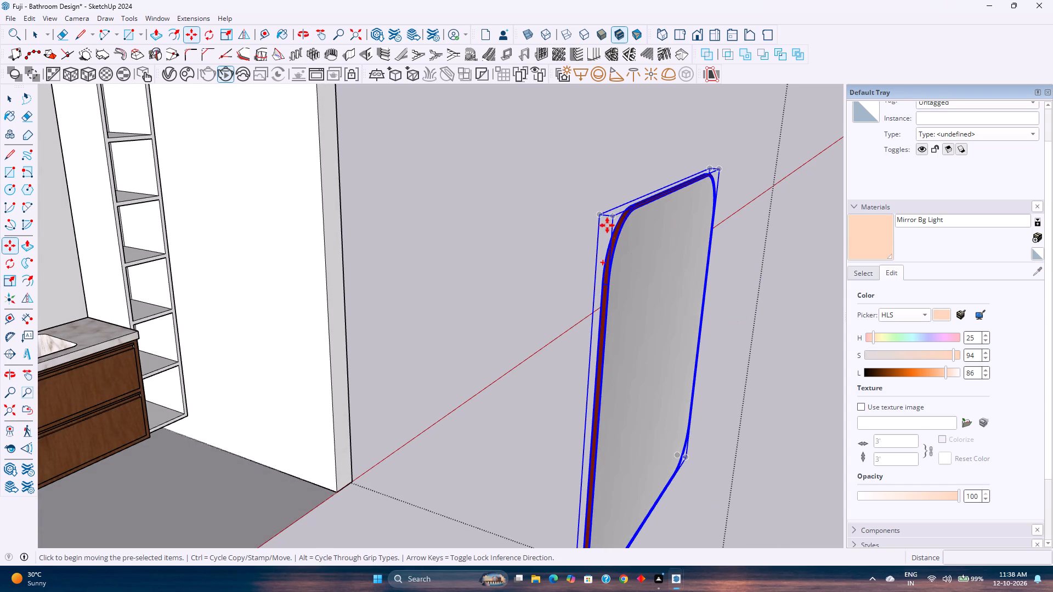
left_click(596, 214)
key("Left")
scroll(502, 202, "down", 5)
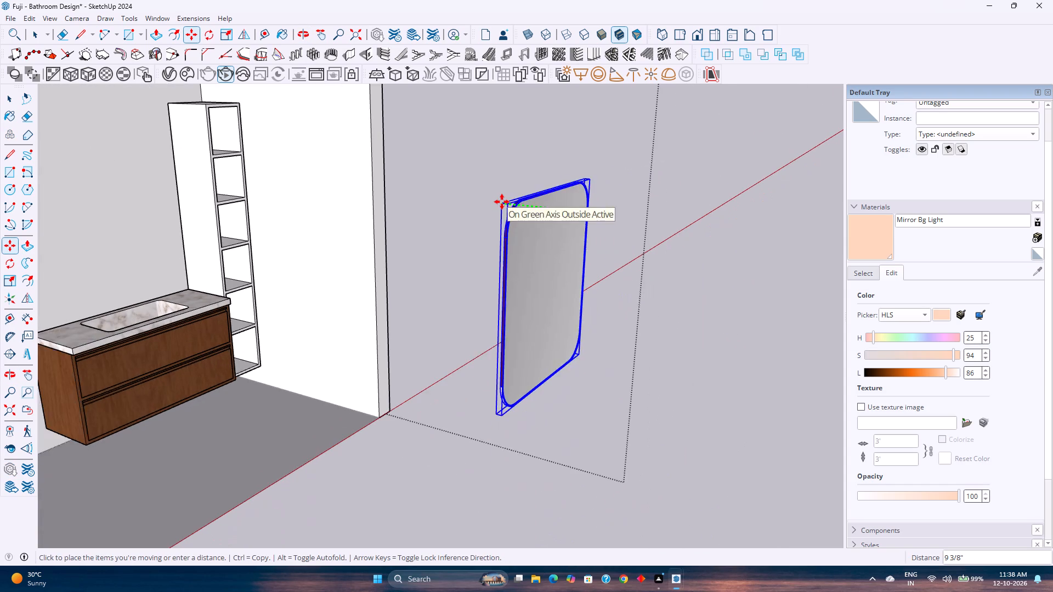
scroll(512, 191, "down", 1)
middle_click_drag(519, 191, 801, 352, "shift")
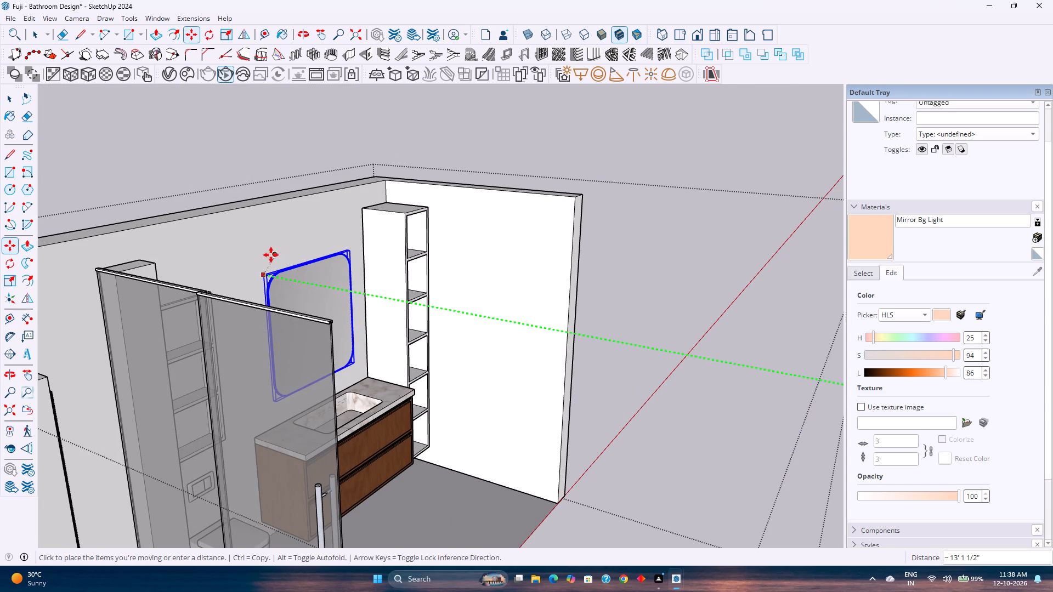
left_click(266, 254)
key("space")
Run an interactive V-Ray render of the vanity wall from the front, inspect the glow around the mirror, and close the render.
middle_click_drag(346, 285, 231, 267)
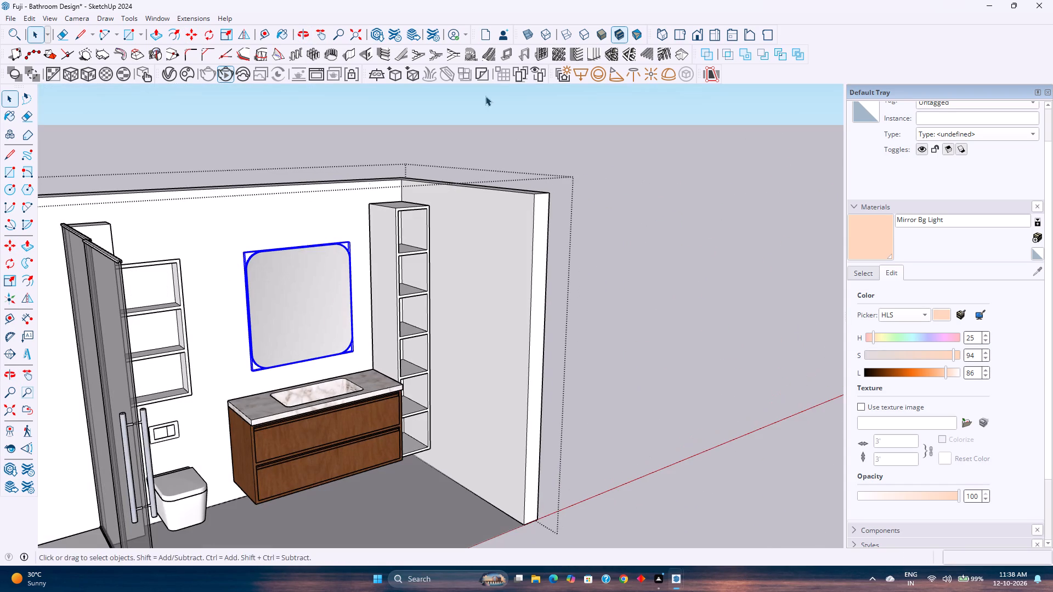
left_click(692, 31)
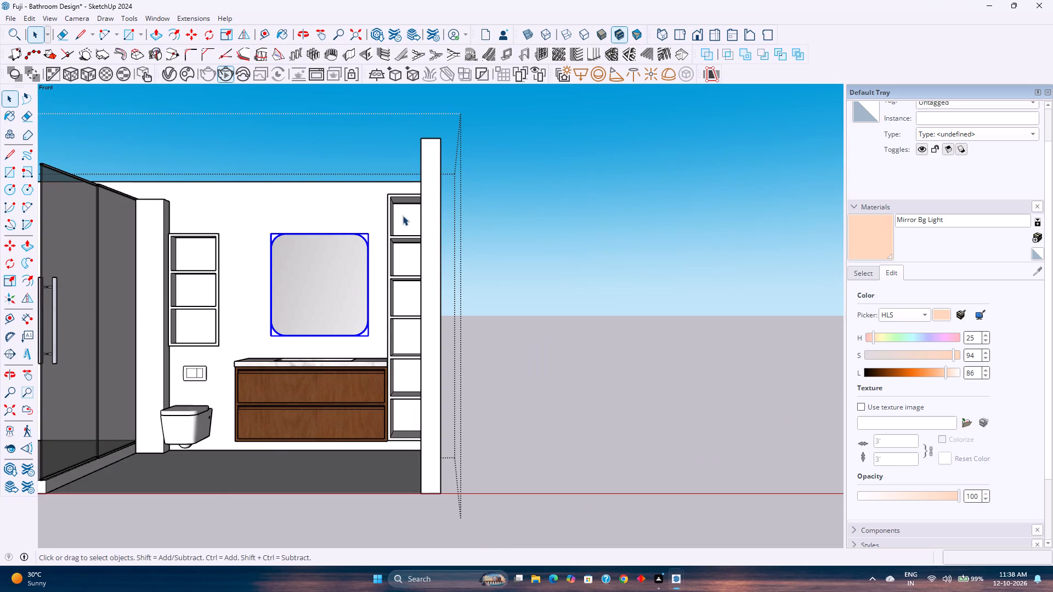
middle_click_drag(399, 215, 497, 288, "shift")
scroll(337, 358, "up", 5)
middle_click_drag(454, 365, 438, 323, "shift")
scroll(437, 323, "up", 1)
middle_click_drag(437, 323, 439, 278, "shift")
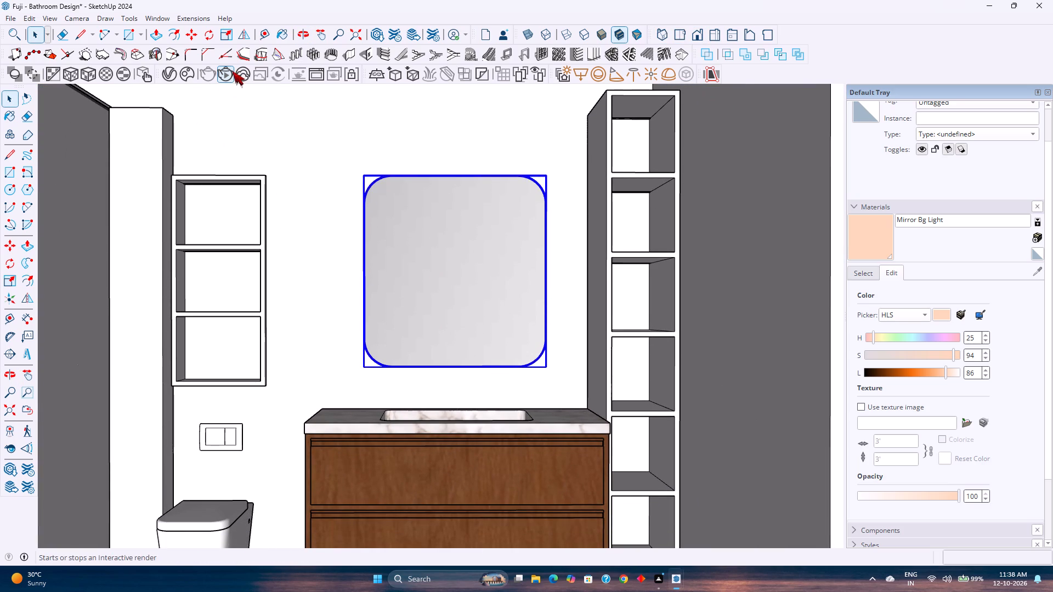
left_click(228, 72)
left_click(227, 73)
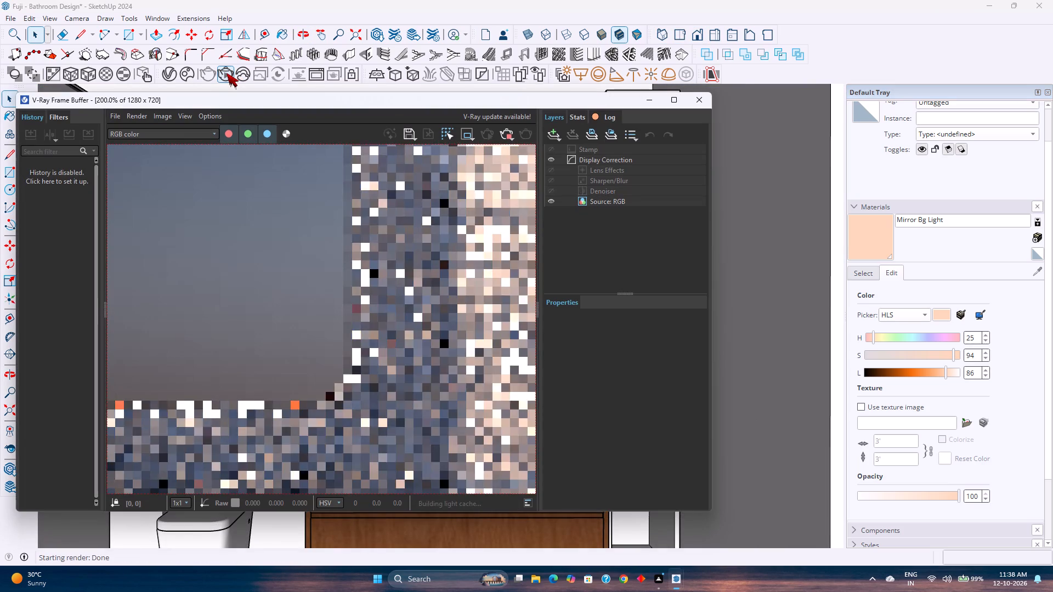
scroll(384, 250, "down", 2)
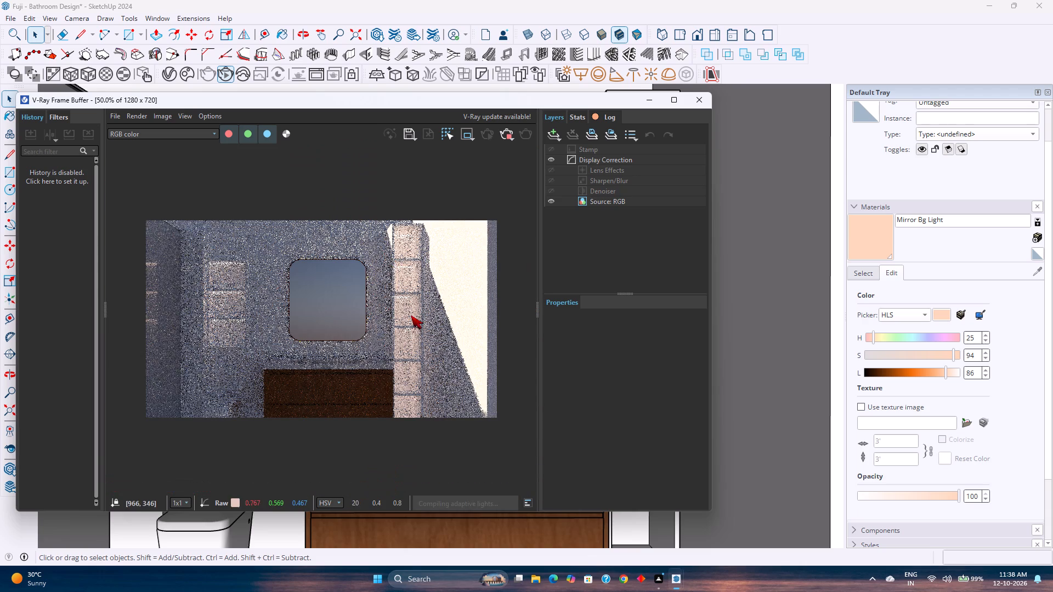
scroll(305, 275, "up", 1)
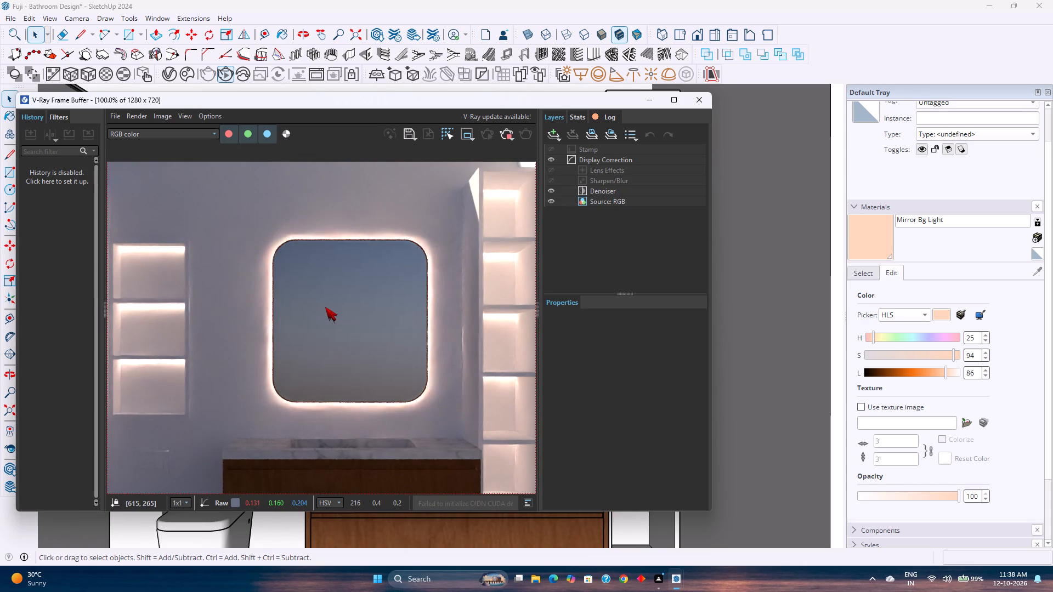
scroll(327, 307, "down", 1)
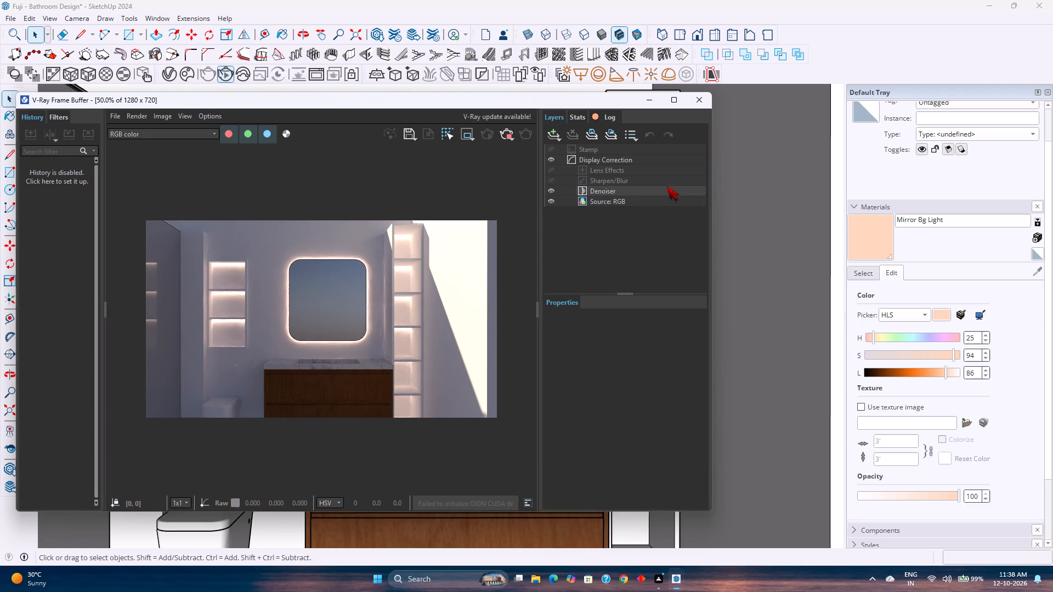
left_click(695, 96)
Deselect the mirror with the whole bathroom in view and save the model.
key("space")
scroll(581, 235, "down", 2)
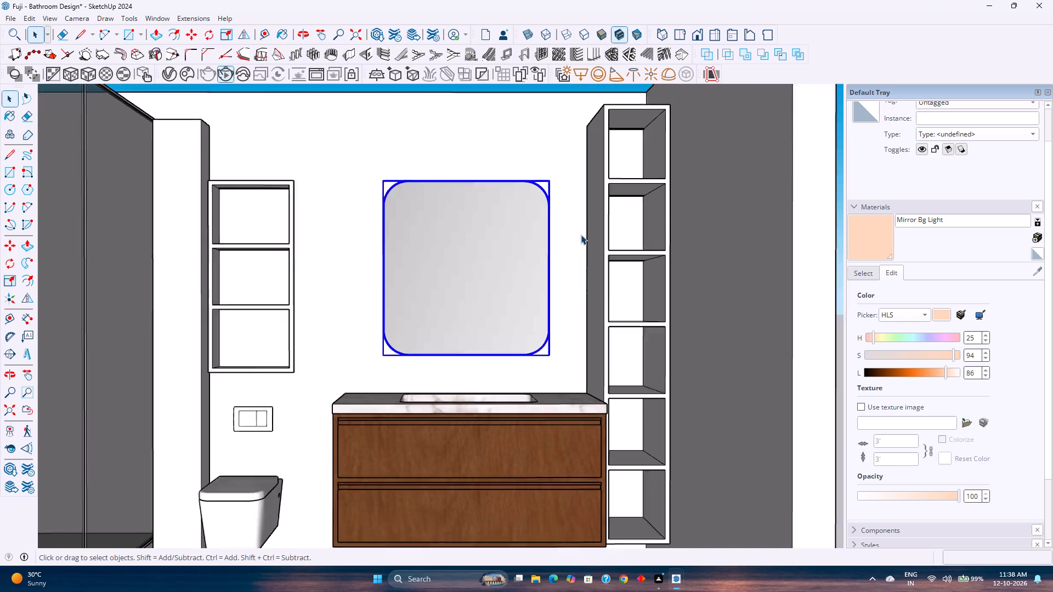
scroll(581, 235, "down", 5)
left_click(722, 314)
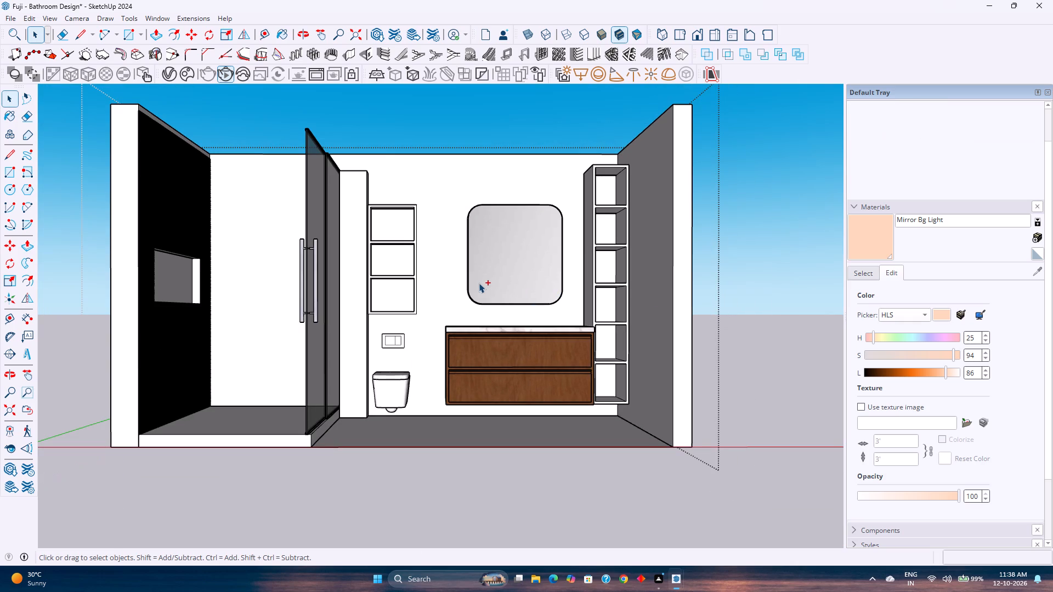
key("ctrl+s")
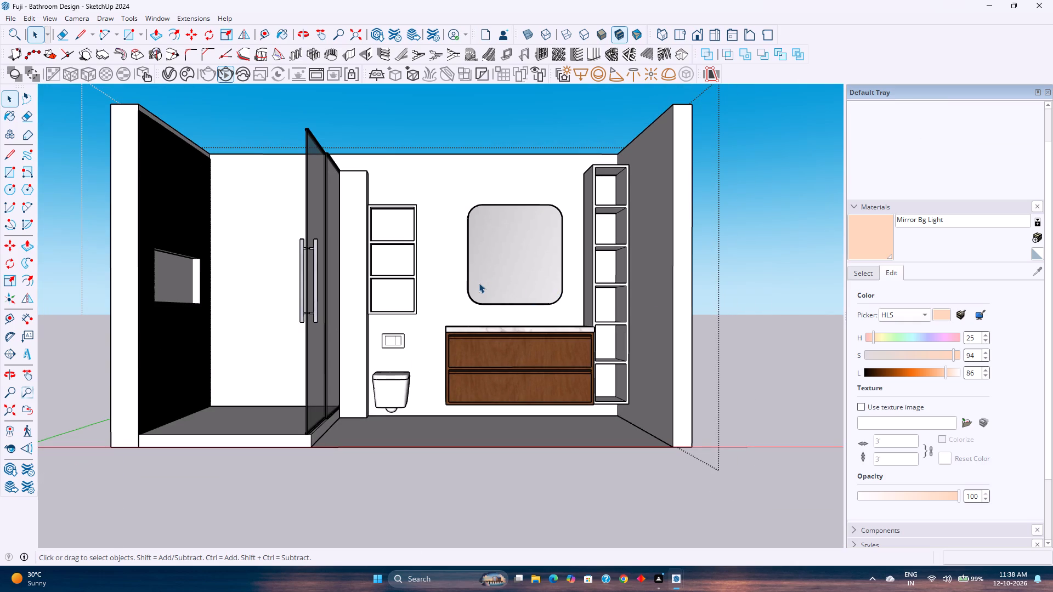